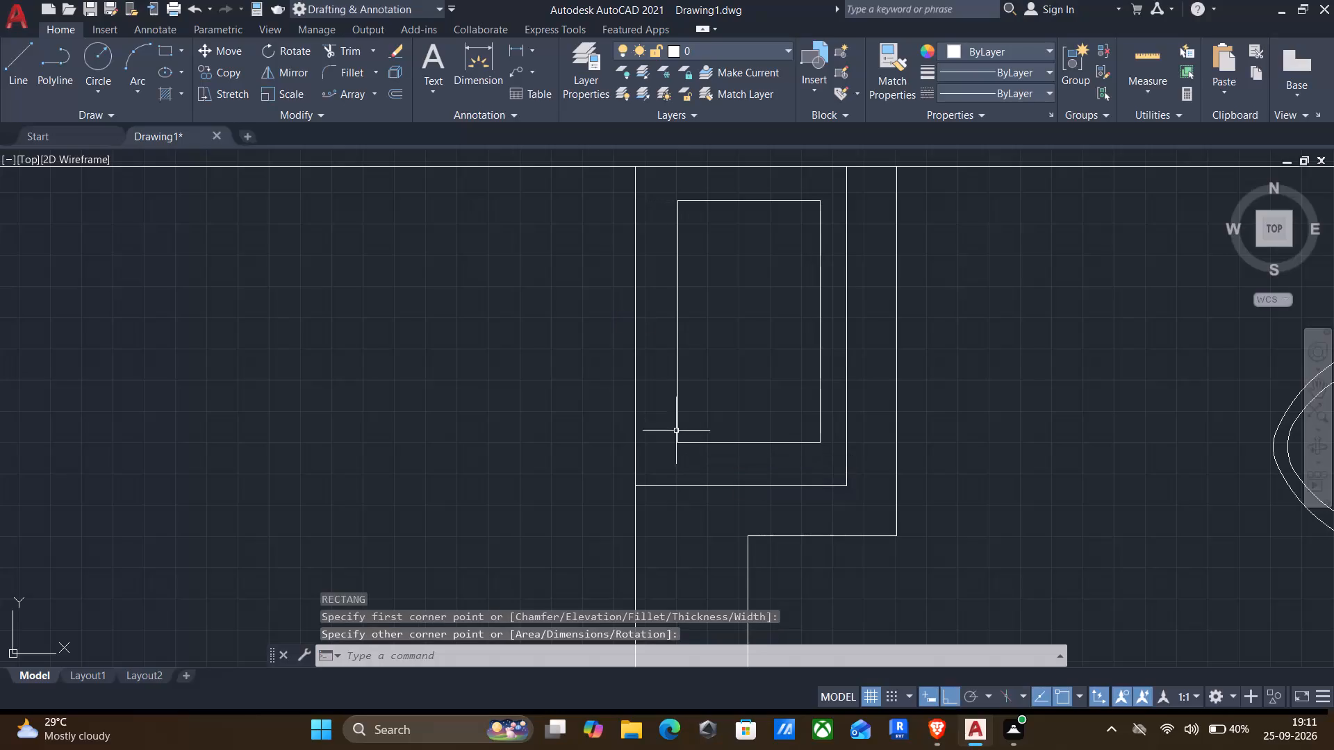
Draw an inner basin rectangle about 7" by 1'-2" inside the smaller rectangle in the recess.
key(Return)
click(784, 238)
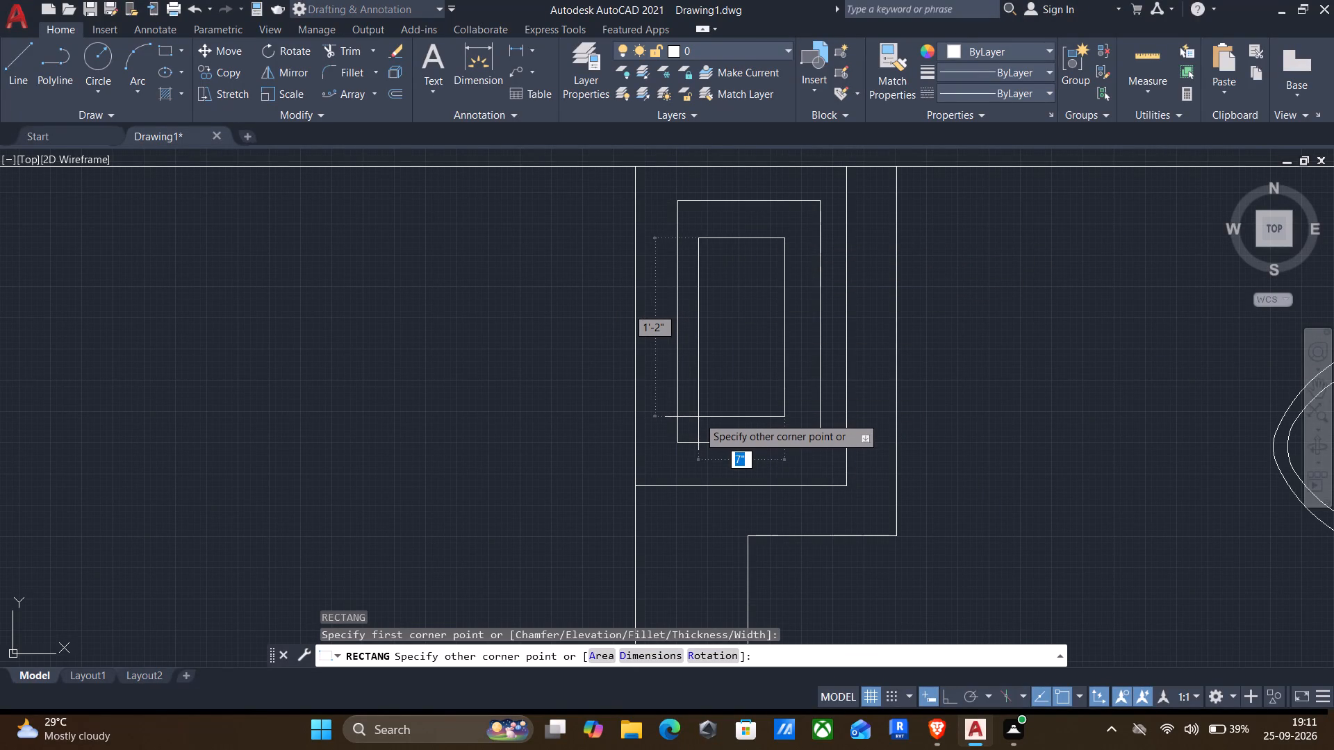
click(698, 417)
Copy the spare west-facing two-handle tap from outside the plan onto the middle of the recess basin's outer east edge.
scroll(705, 408, down, 2)
middle_drag(843, 392, 711, 366)
scroll(709, 366, down, 2)
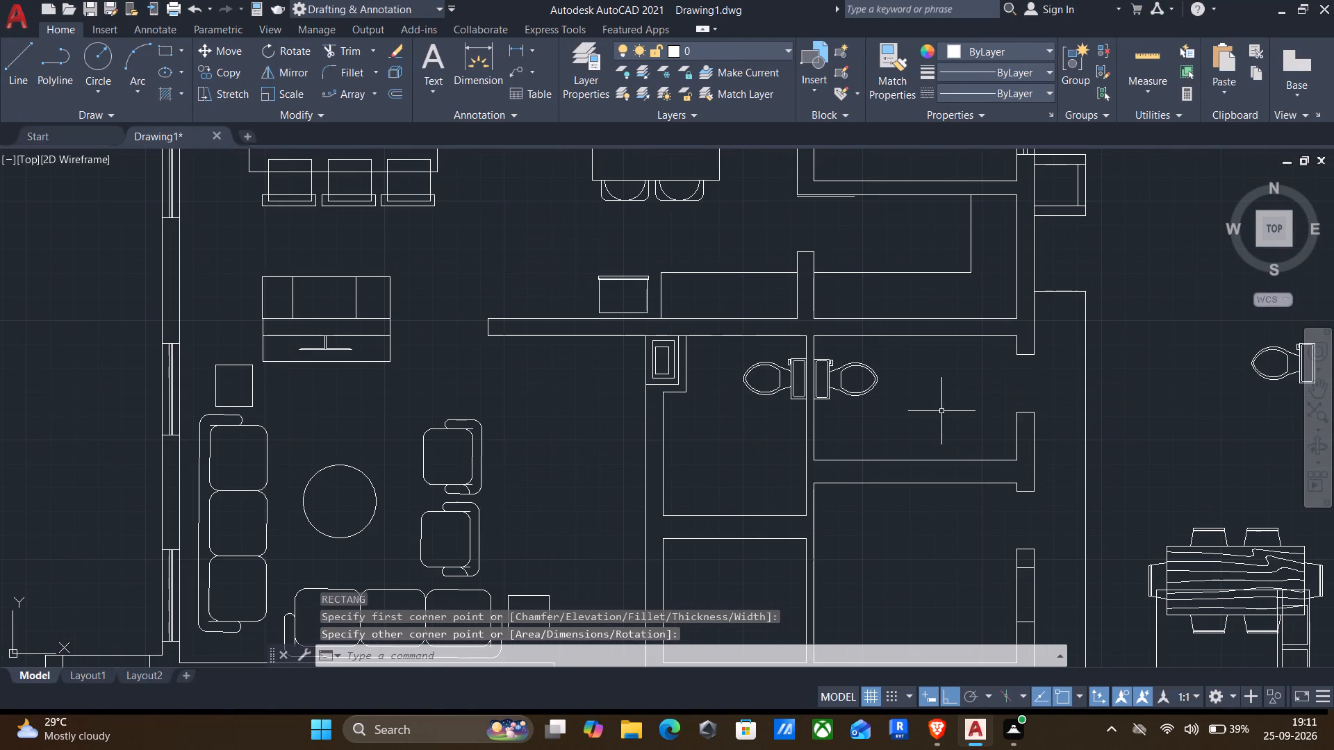
middle_drag(948, 410, 593, 327)
scroll(735, 406, down, 1)
middle_drag(930, 509, 988, 305)
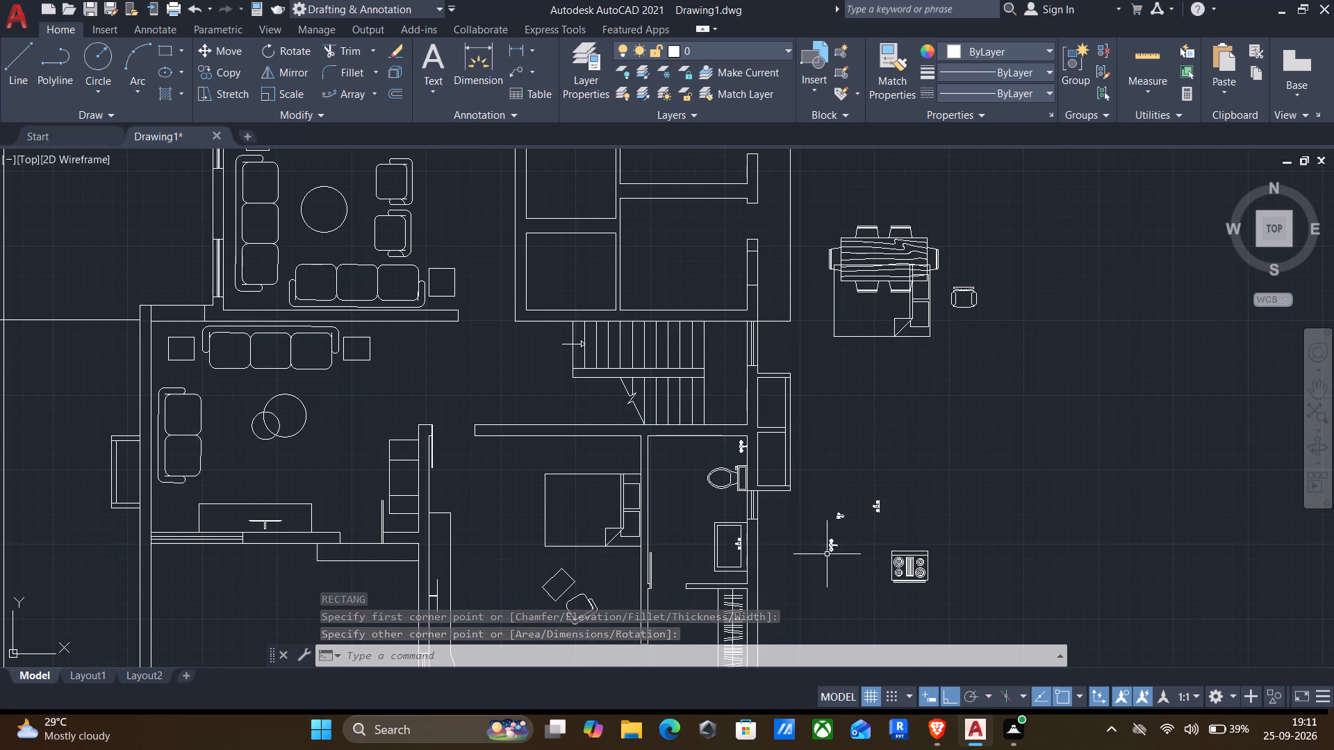
scroll(837, 540, up, 3)
click(910, 338)
click(1111, 507)
key(c)
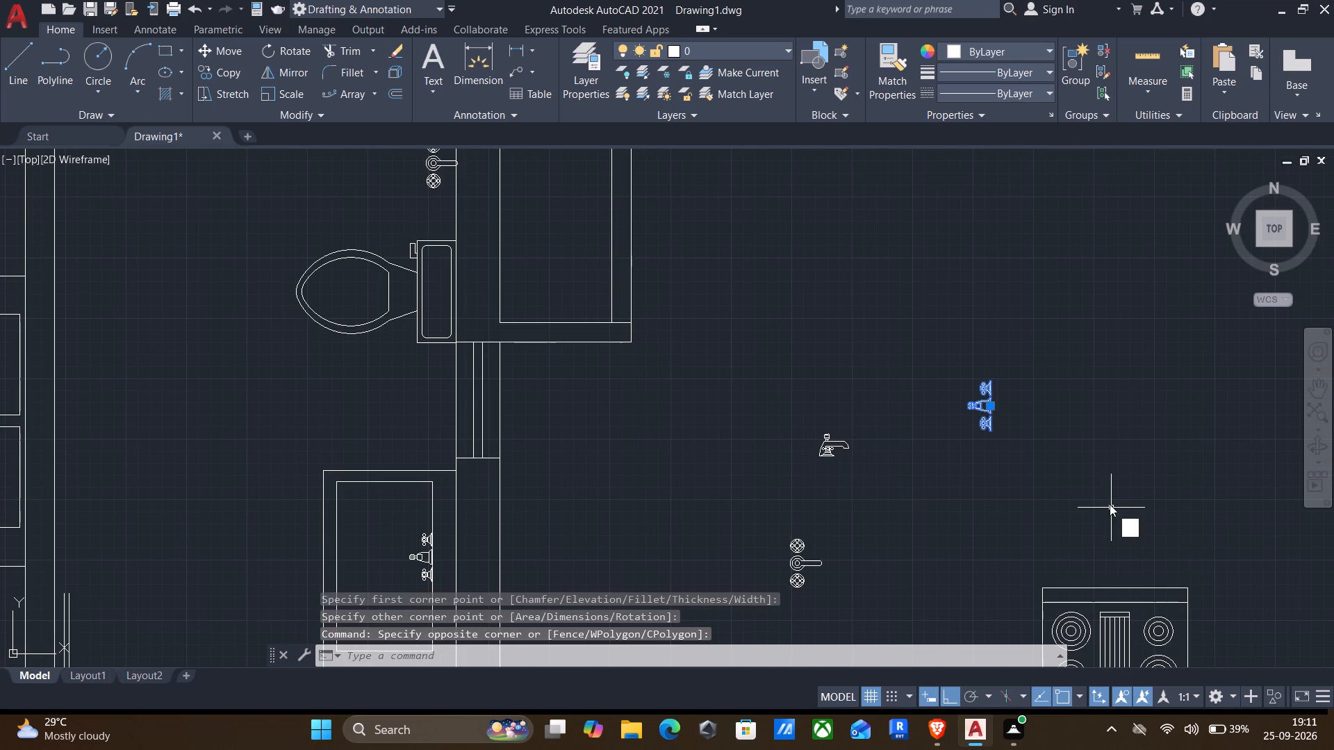
key(o)
key(Return)
scroll(1027, 431, up, 3)
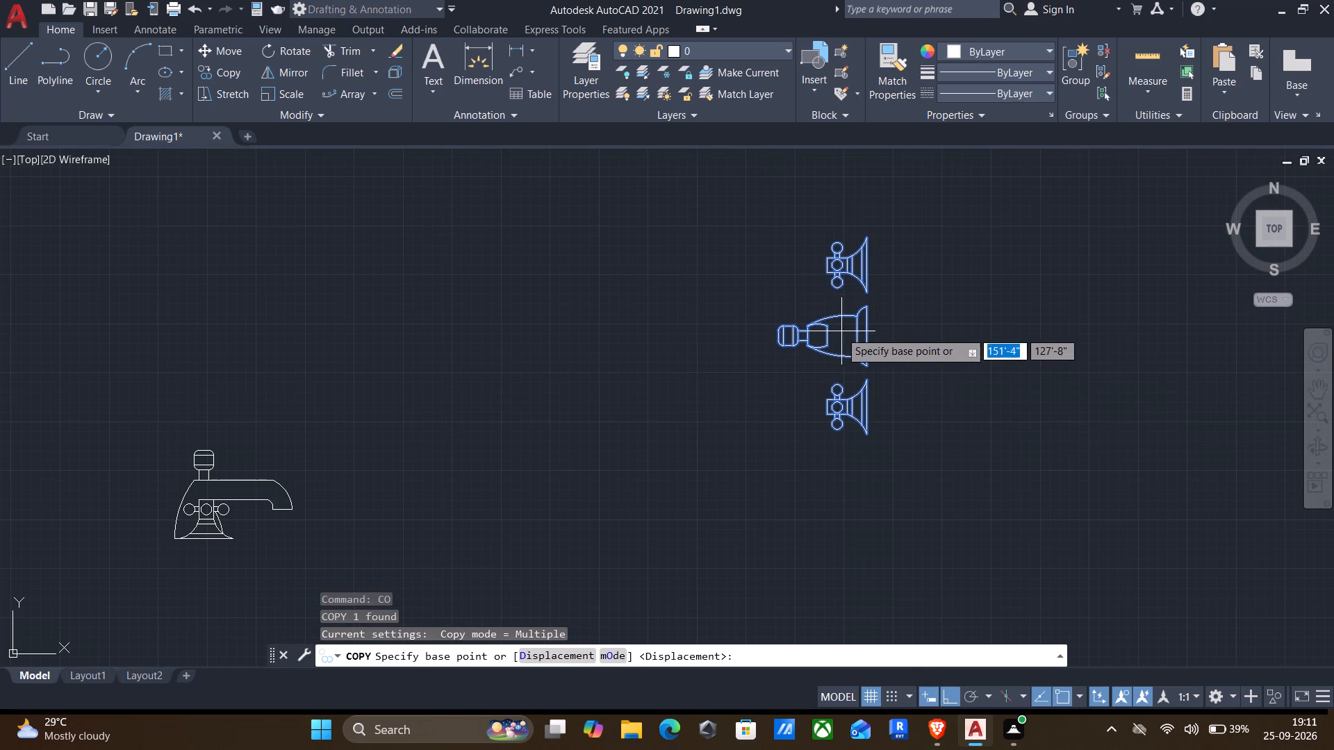
click(871, 333)
scroll(822, 374, down, 2)
middle_drag(825, 394, 1143, 453)
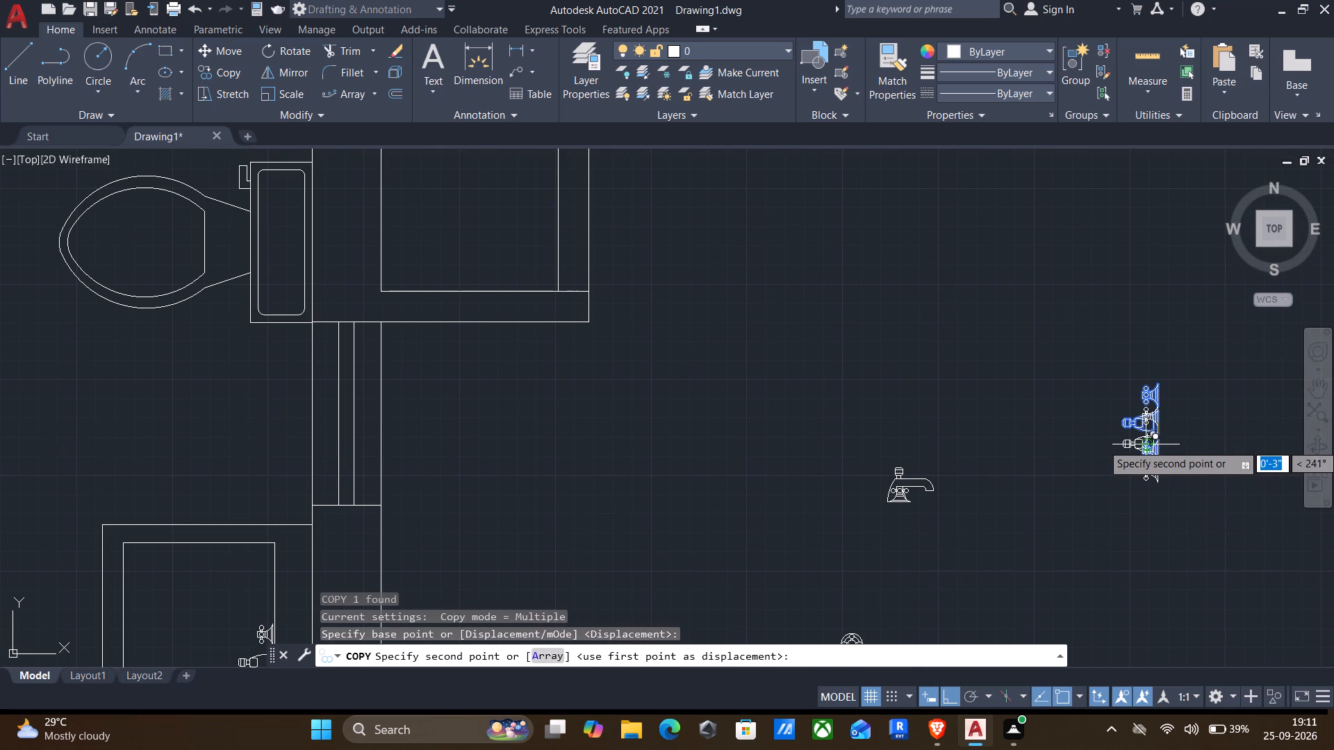
key(F8)
middle_drag(962, 399, 1296, 587)
scroll(1296, 587, down, 1)
scroll(815, 411, down, 1)
middle_drag(816, 410, 1214, 364)
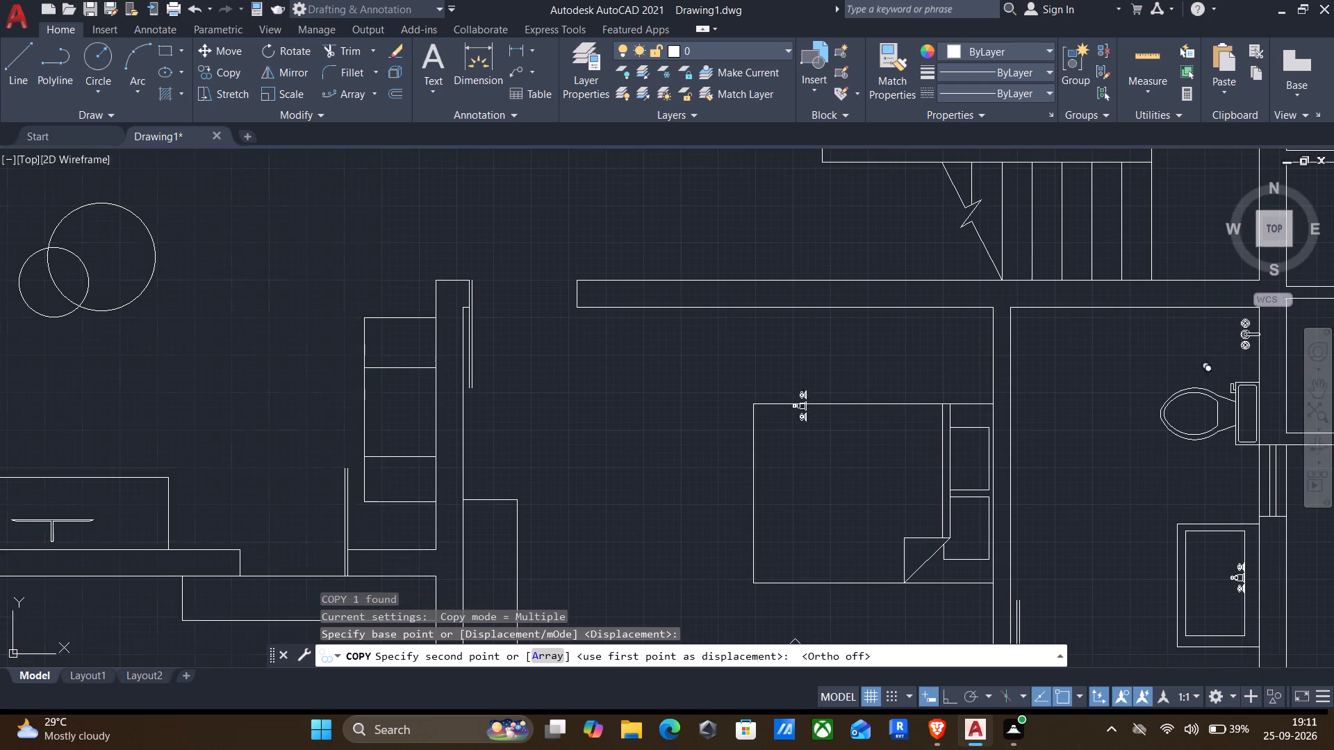
scroll(1034, 490, down, 2)
middle_drag(993, 461, 923, 390)
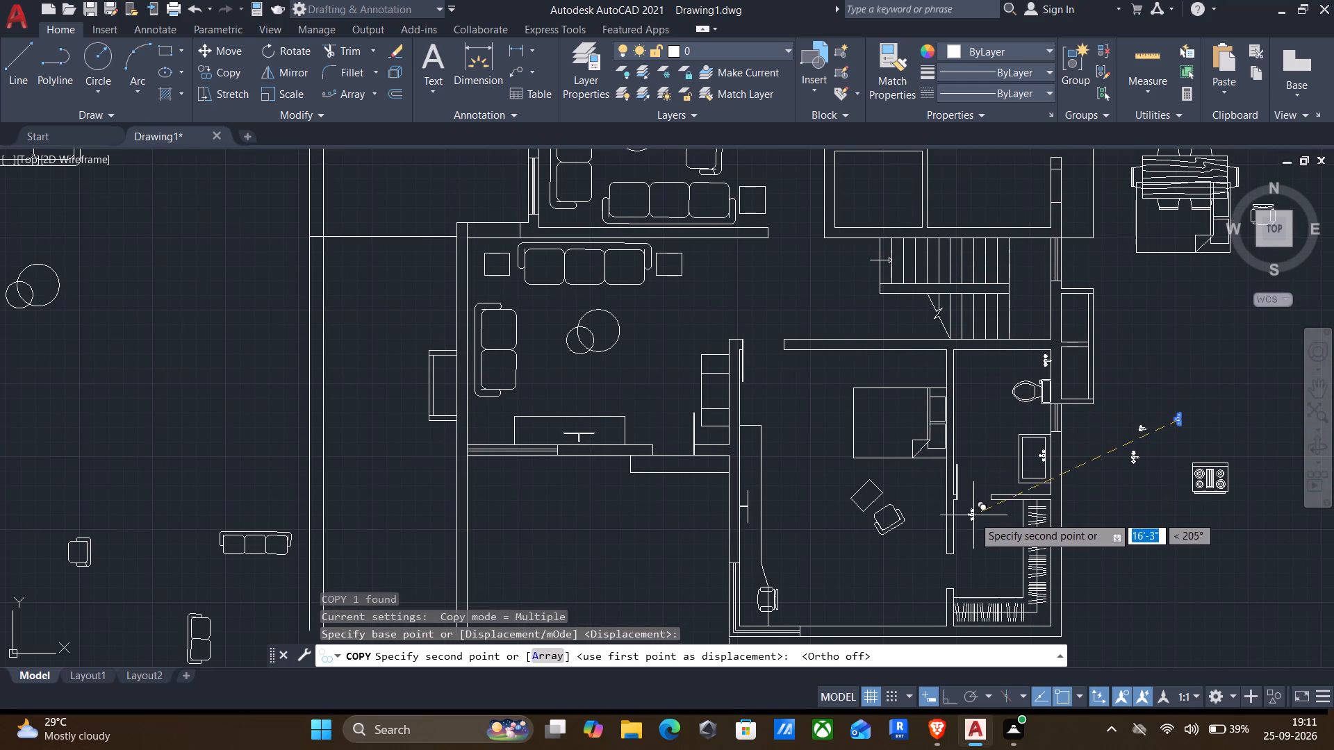
middle_drag(926, 410, 989, 644)
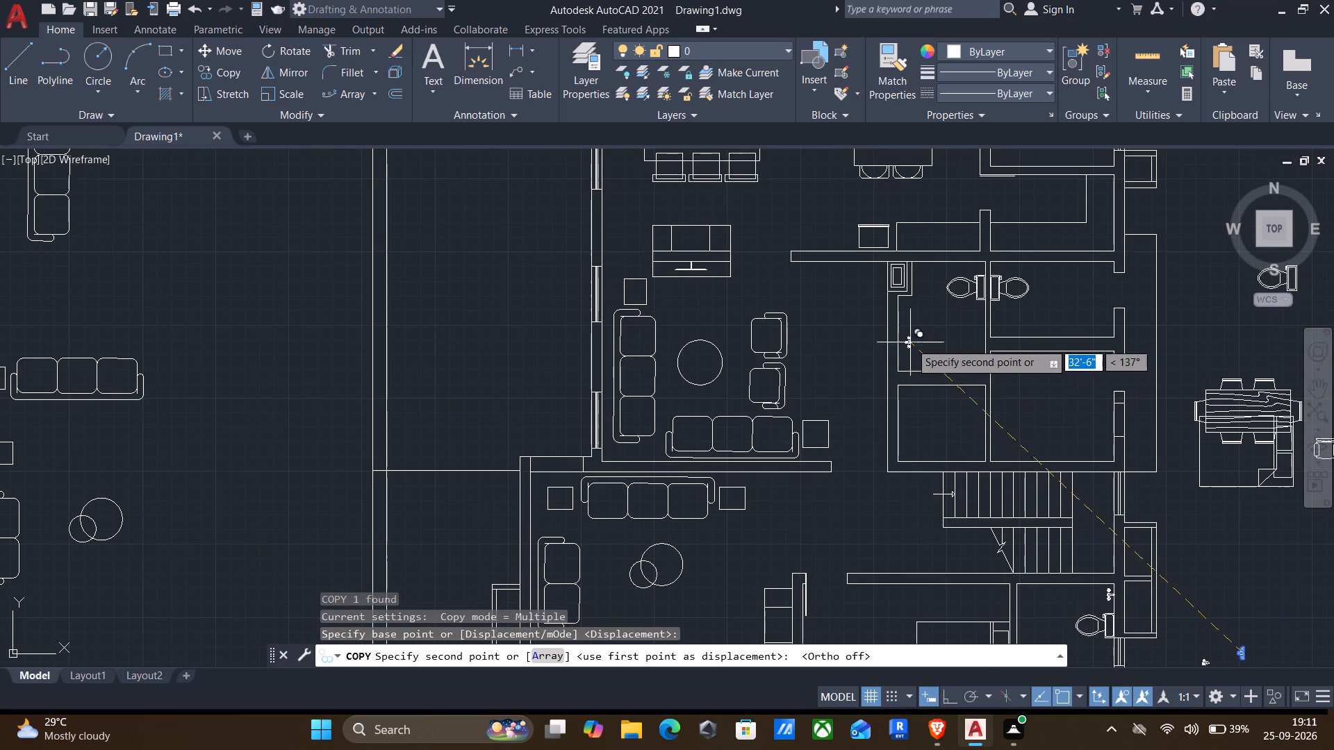
scroll(900, 295, up, 4)
middle_drag(871, 270, 871, 458)
scroll(909, 394, up, 2)
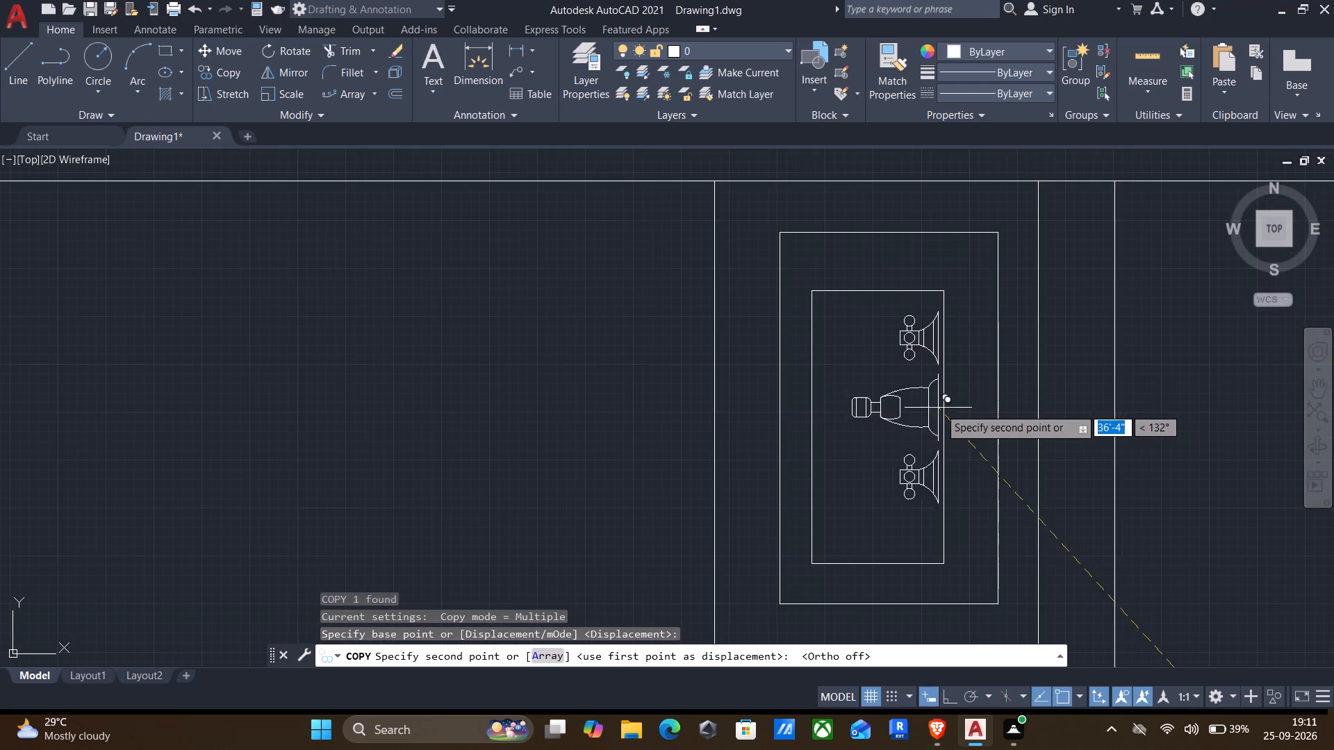
click(1000, 416)
scroll(1039, 481, down, 1)
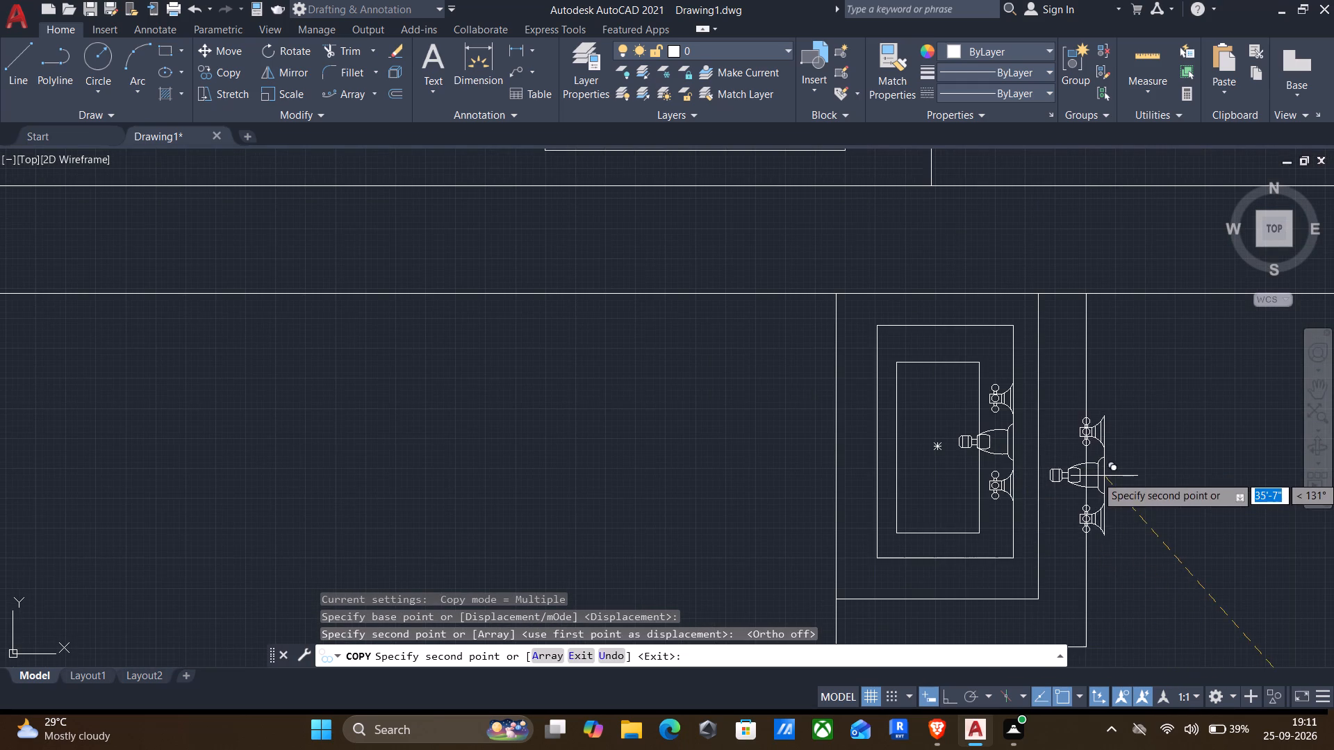
key(Escape)
Copy the recess washbasin's two rectangles and tap into the open floor of the toilet room below.
scroll(1126, 481, down, 2)
middle_drag(1190, 497, 918, 393)
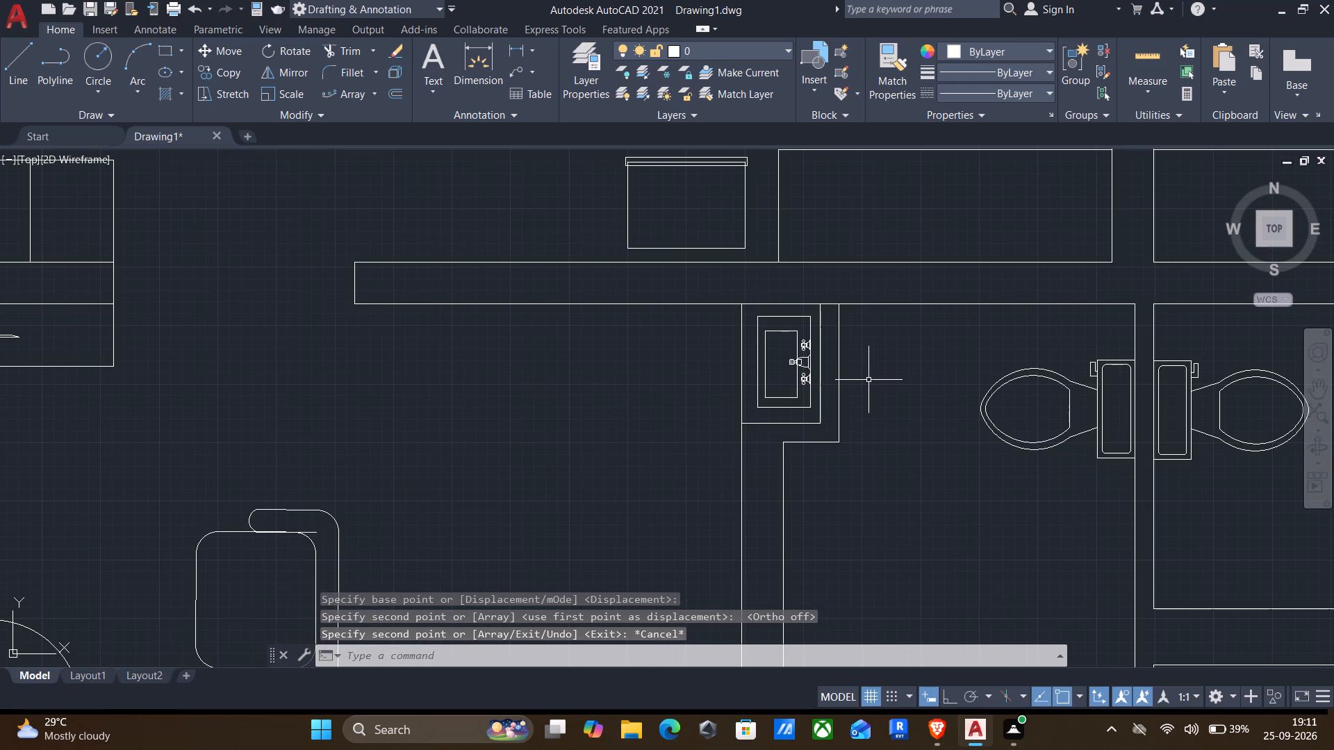
scroll(869, 381, down, 1)
middle_drag(899, 429, 741, 457)
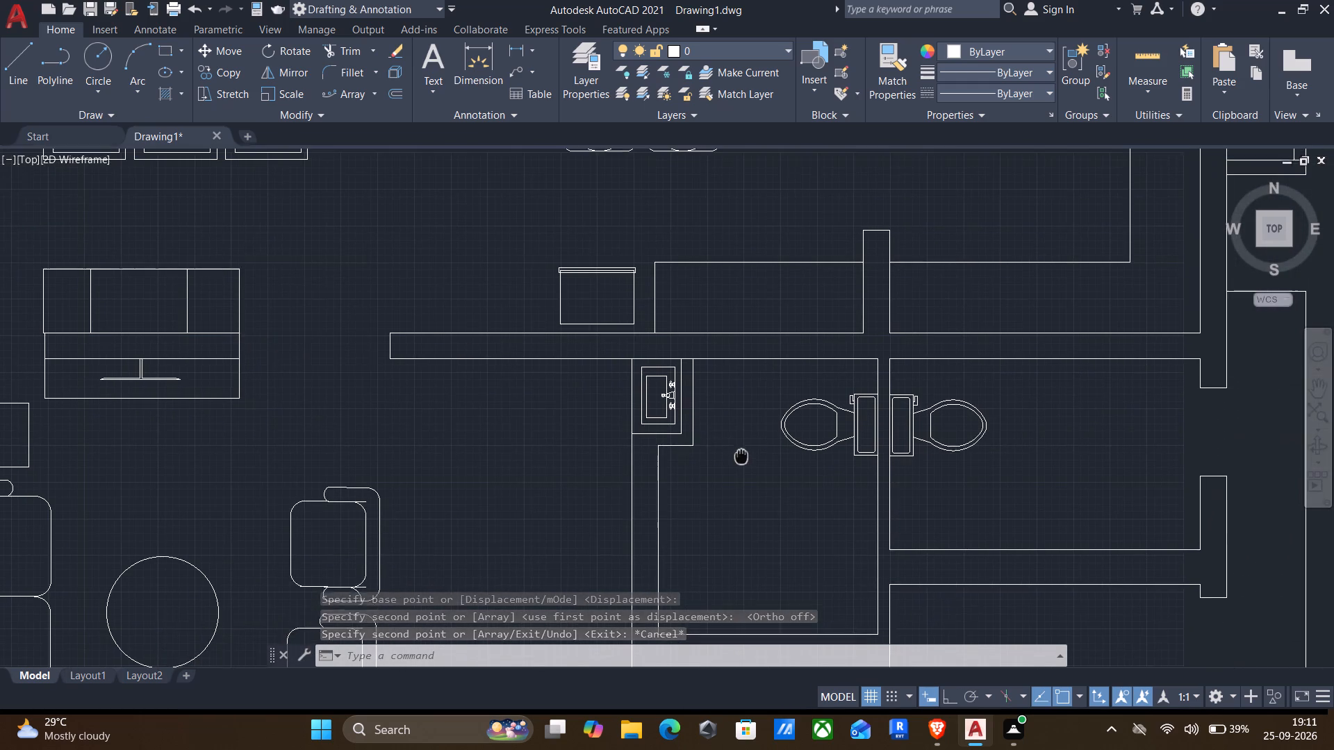
middle_drag(741, 457, 741, 461)
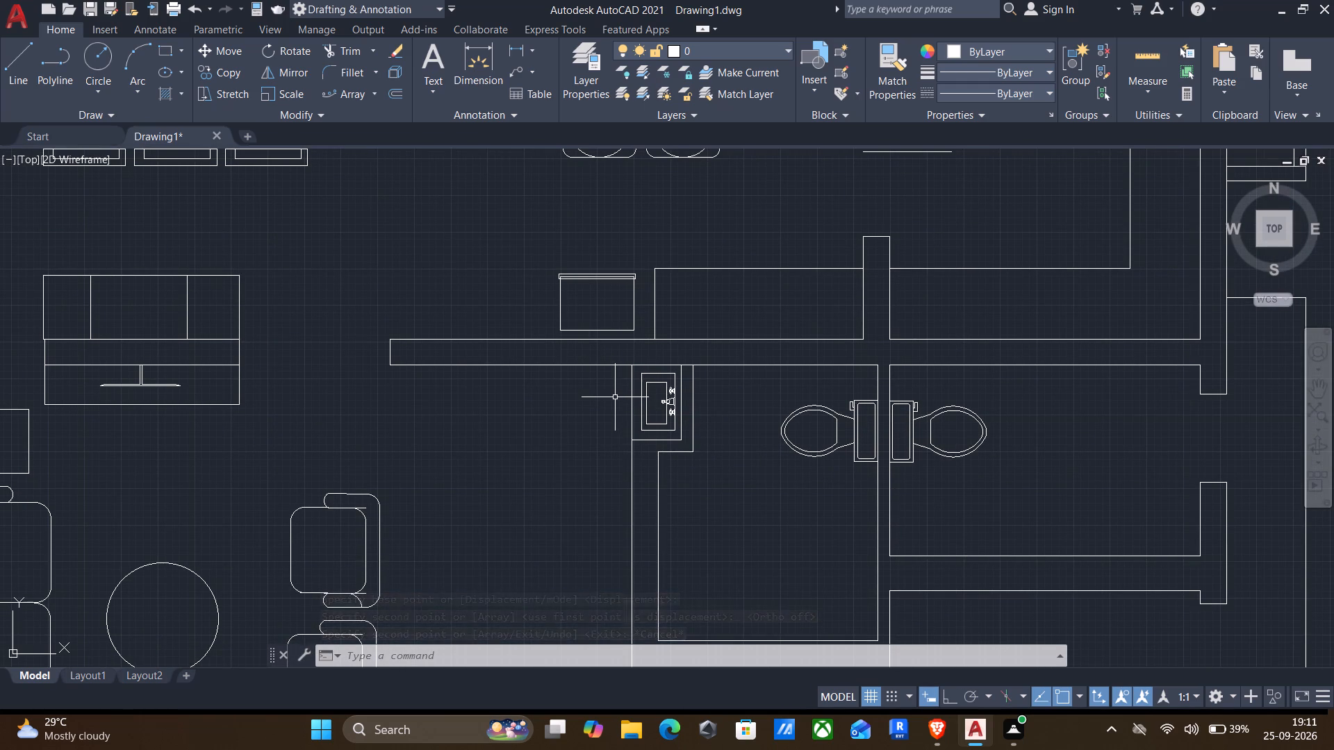
scroll(615, 397, up, 2)
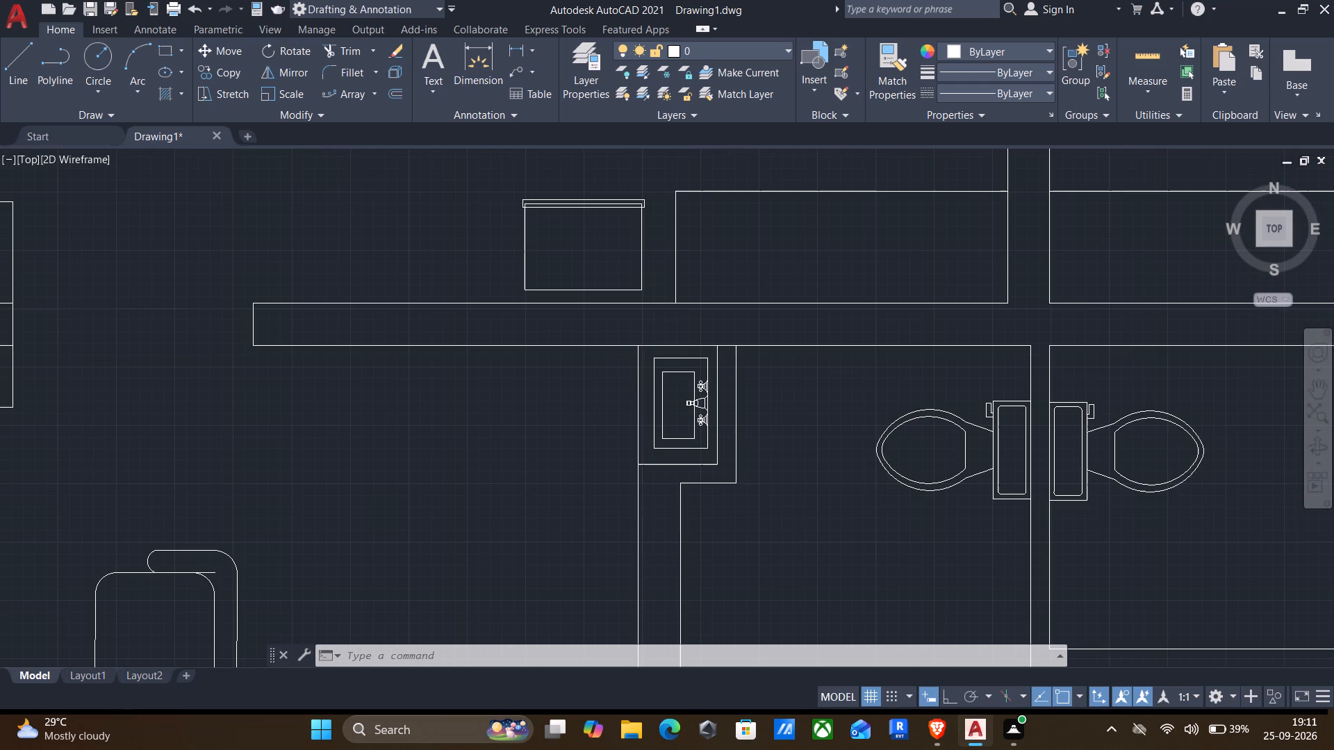
scroll(679, 326, down, 1)
scroll(677, 329, up, 2)
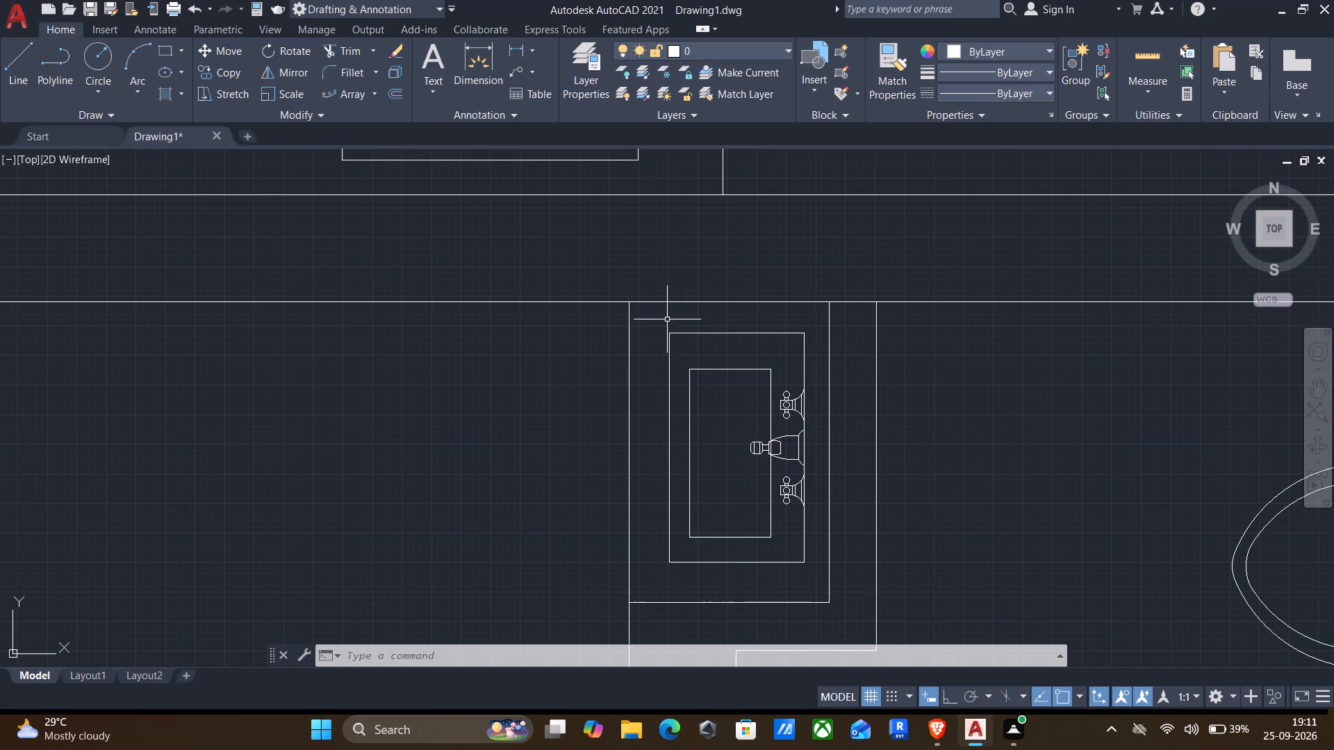
click(649, 323)
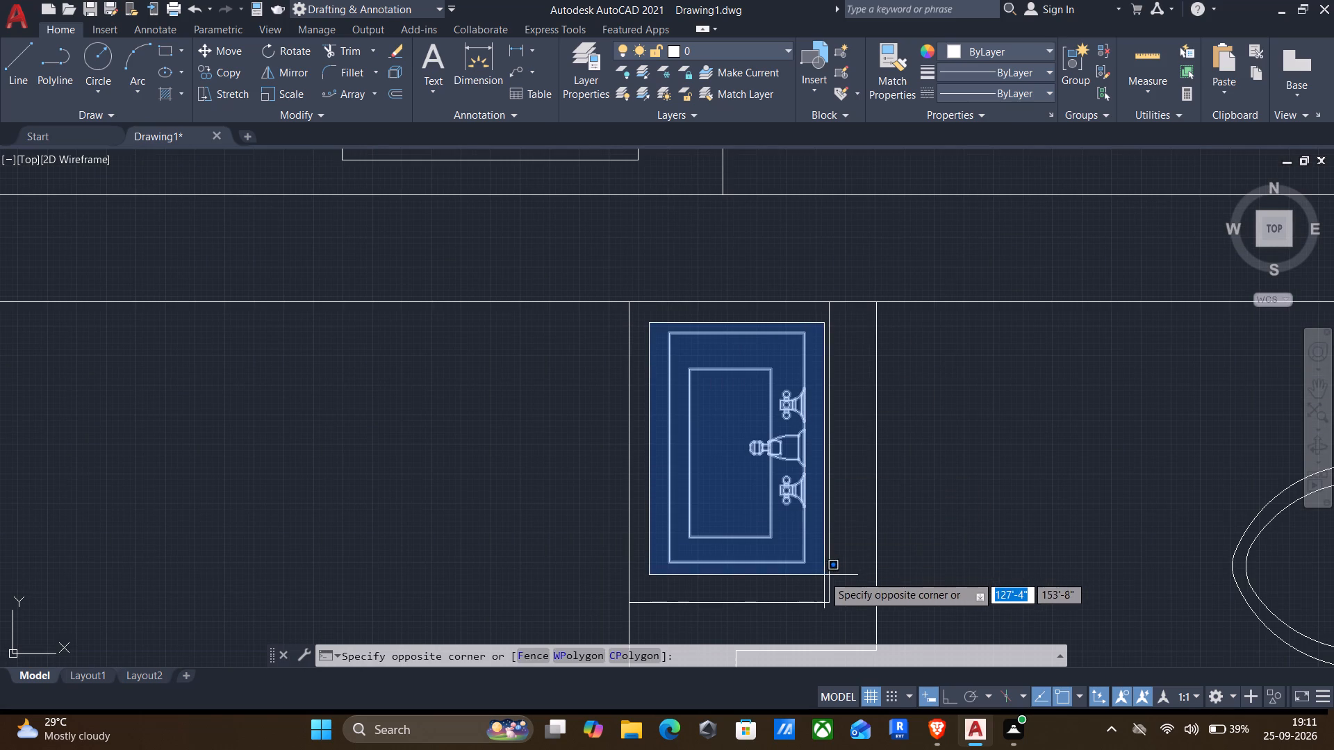
click(820, 578)
text(co)
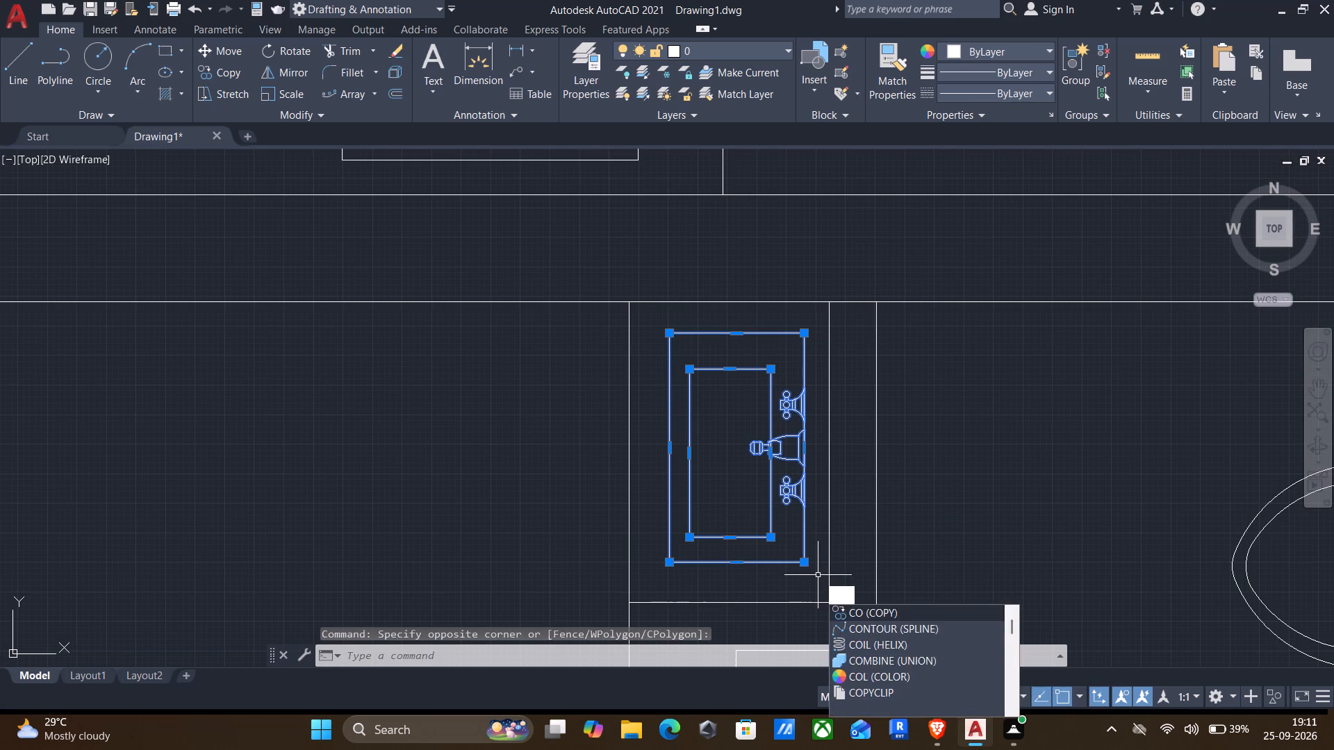
key(Return)
click(801, 559)
scroll(811, 558, down, 2)
middle_drag(836, 558, 522, 316)
scroll(518, 312, up, 1)
middle_drag(595, 545, 592, 523)
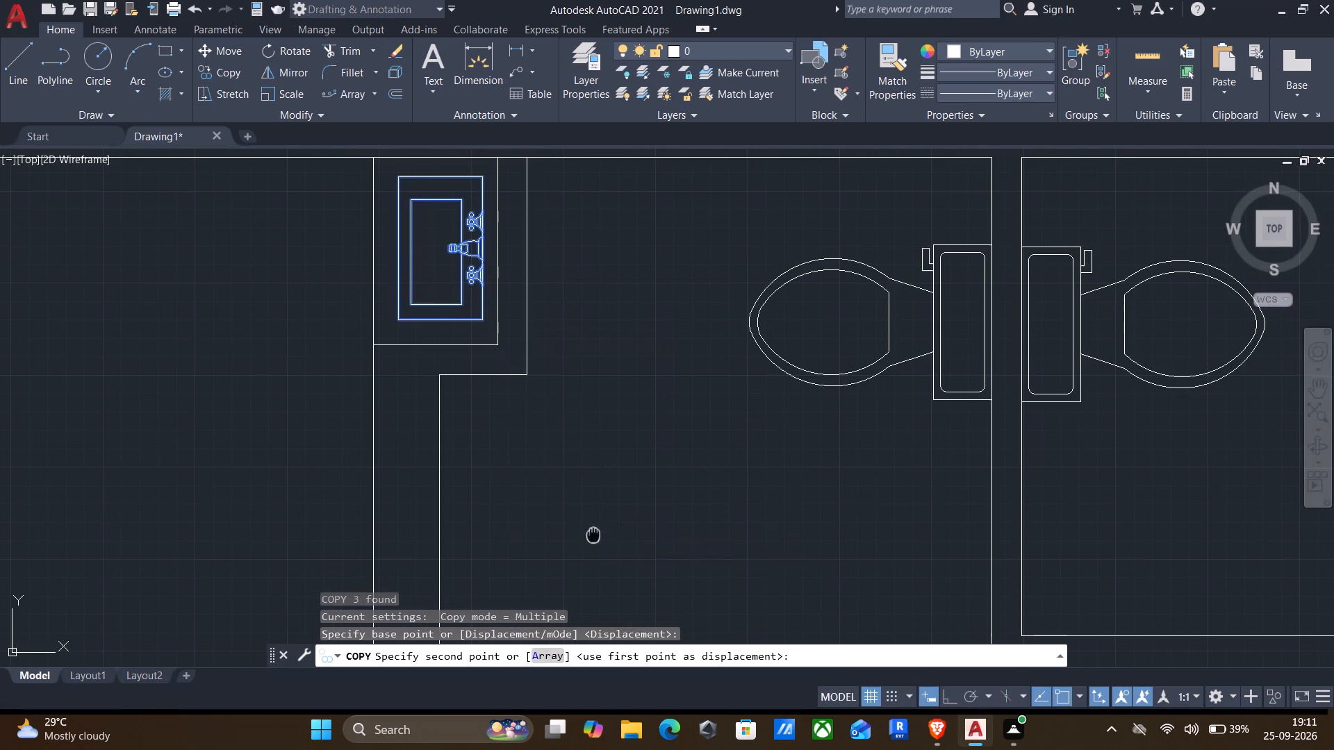
middle_drag(592, 523, 595, 401)
click(708, 512)
key(Escape)
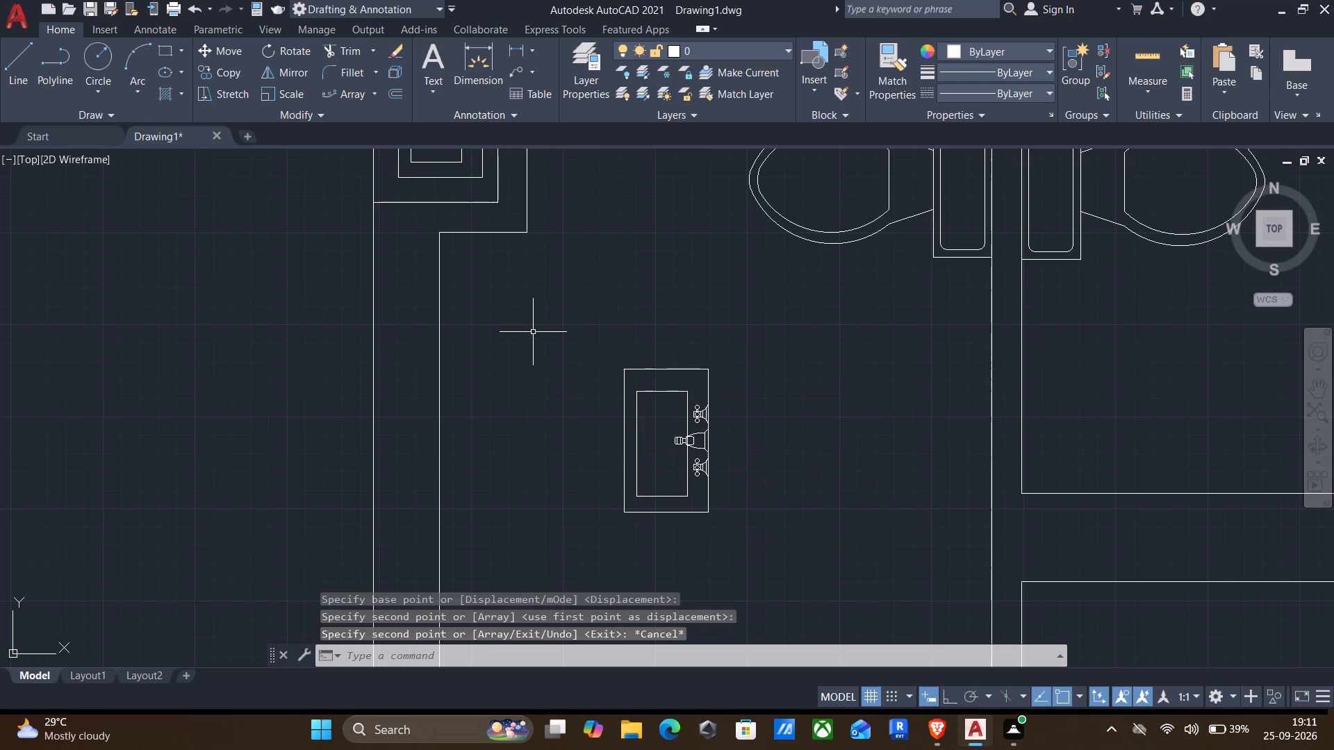
Rotate the copied washbasin 90° counterclockwise about its lower-right corner so the tap lies along the north edge.
click(533, 331)
click(805, 548)
text(ro)
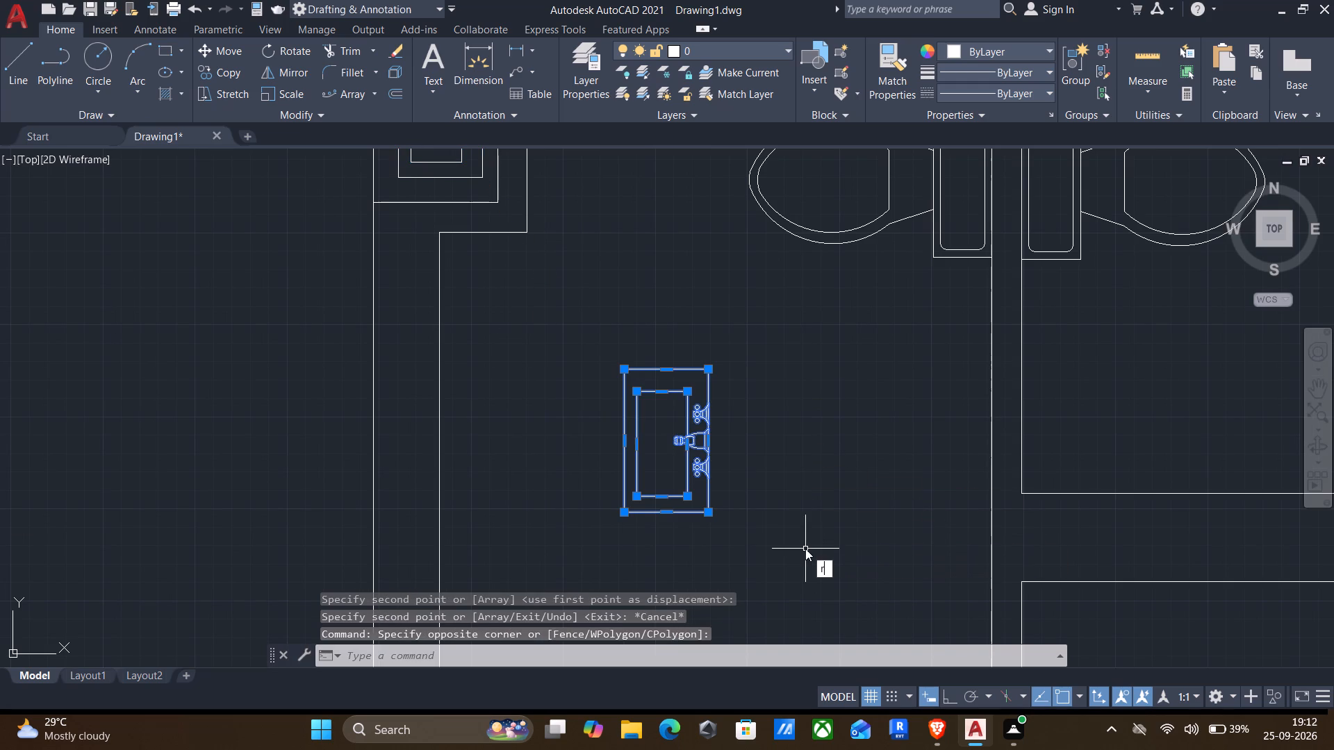
key(Return)
click(706, 512)
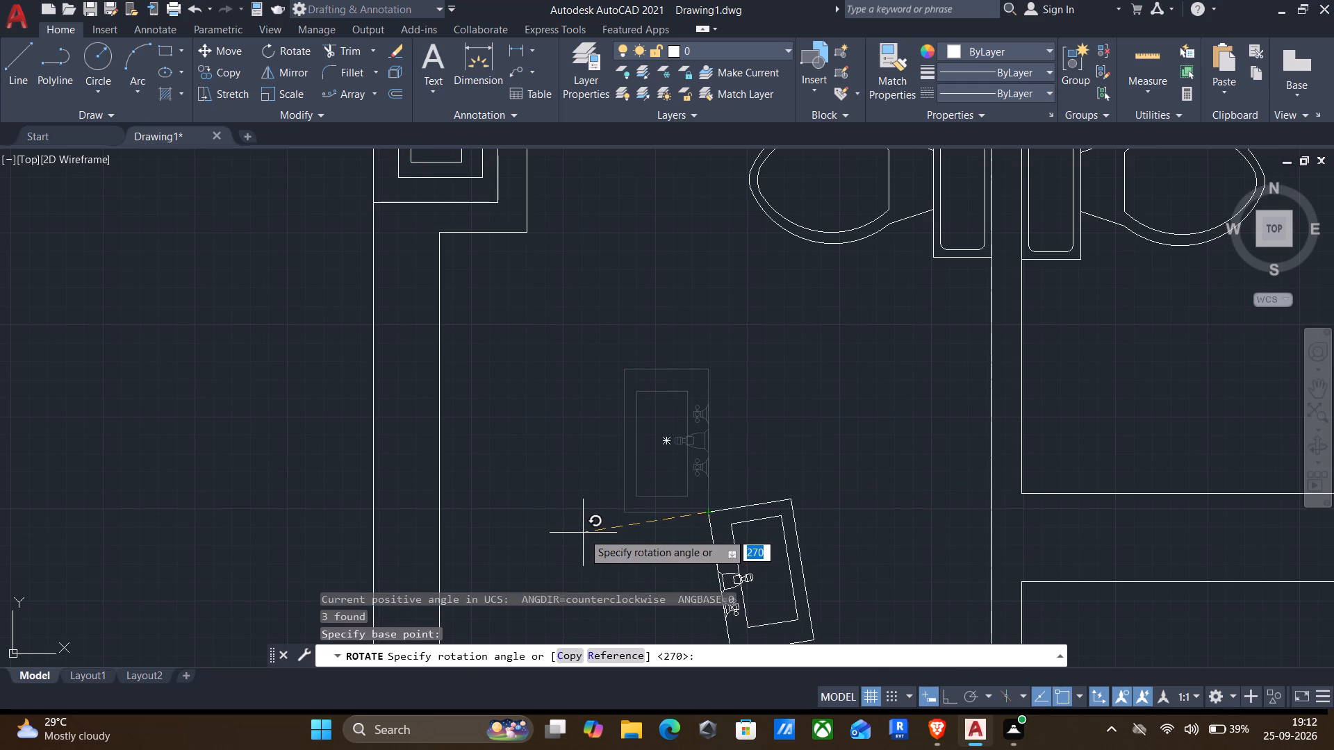
key(F8)
click(663, 407)
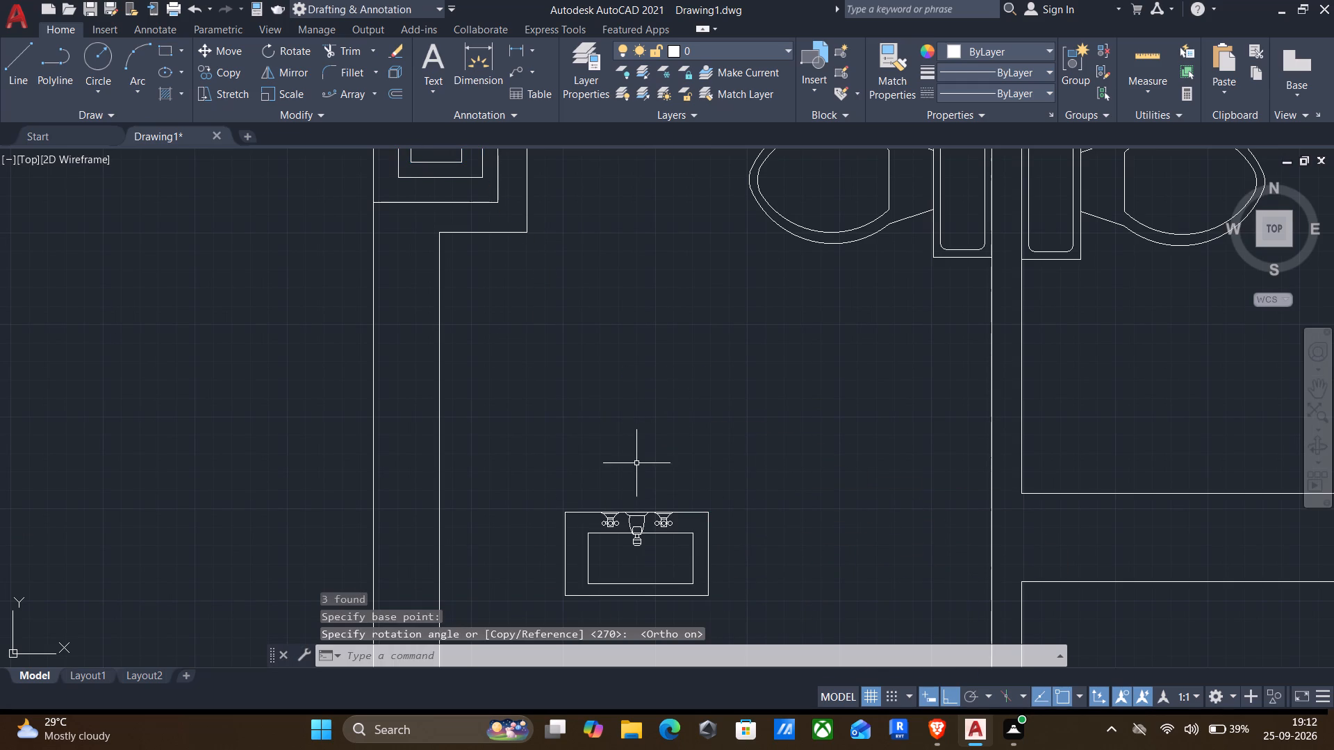
Rotate the copied washbasin a further 180° about its upper-right corner so the tap lies along the south edge.
middle_drag(601, 444, 705, 240)
click(620, 272)
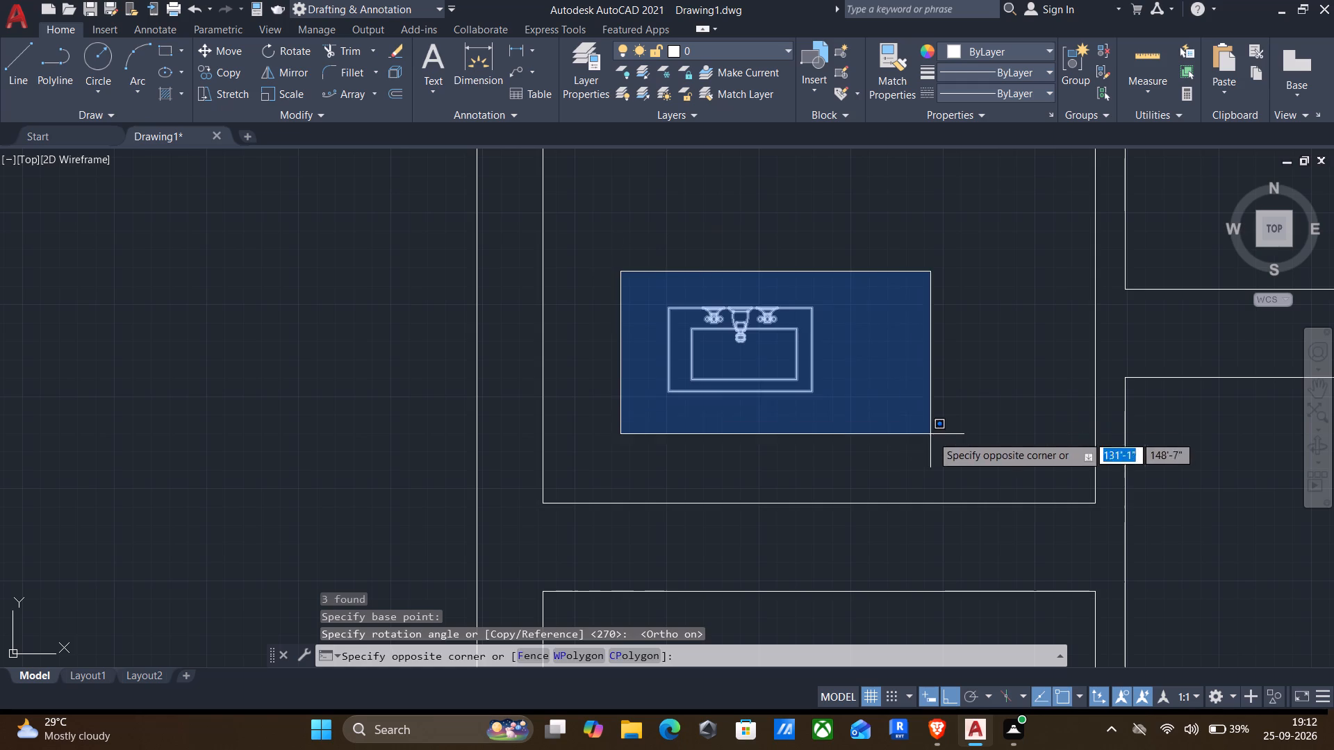
click(939, 450)
key(r)
key(o)
key(Return)
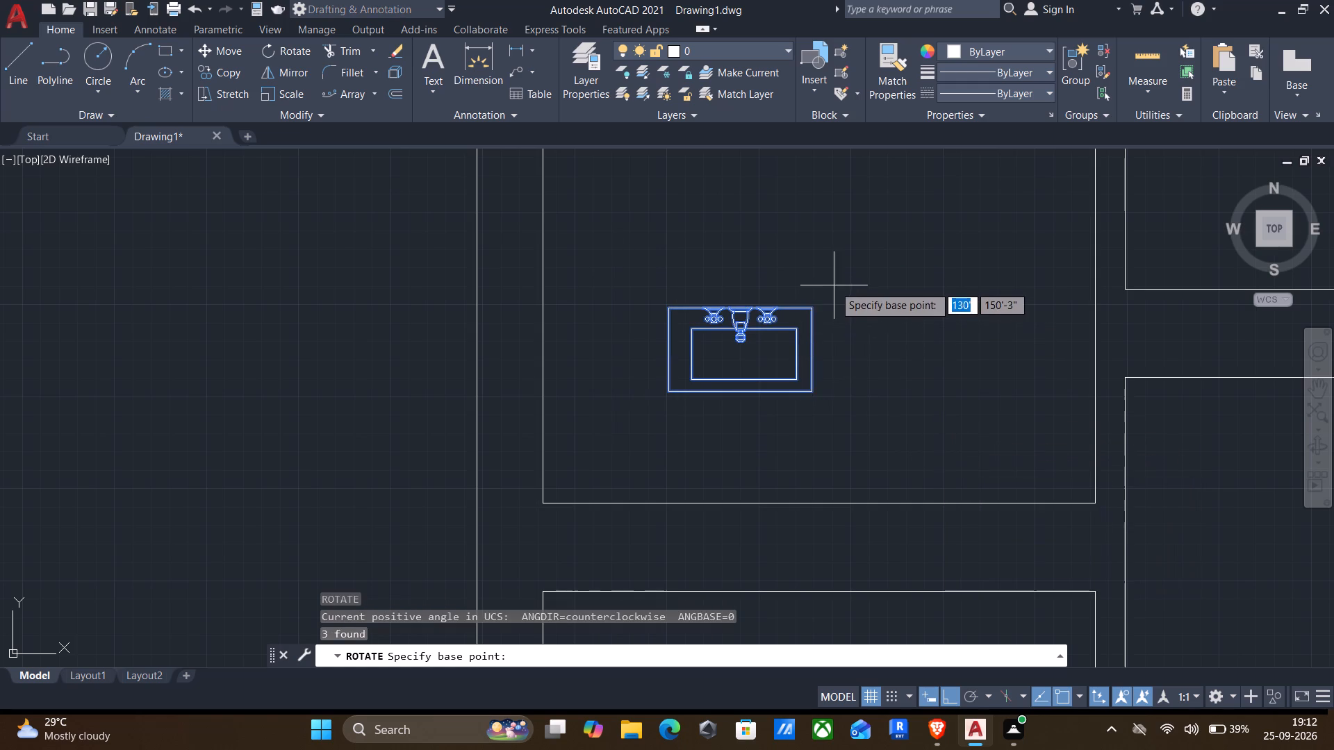
click(814, 308)
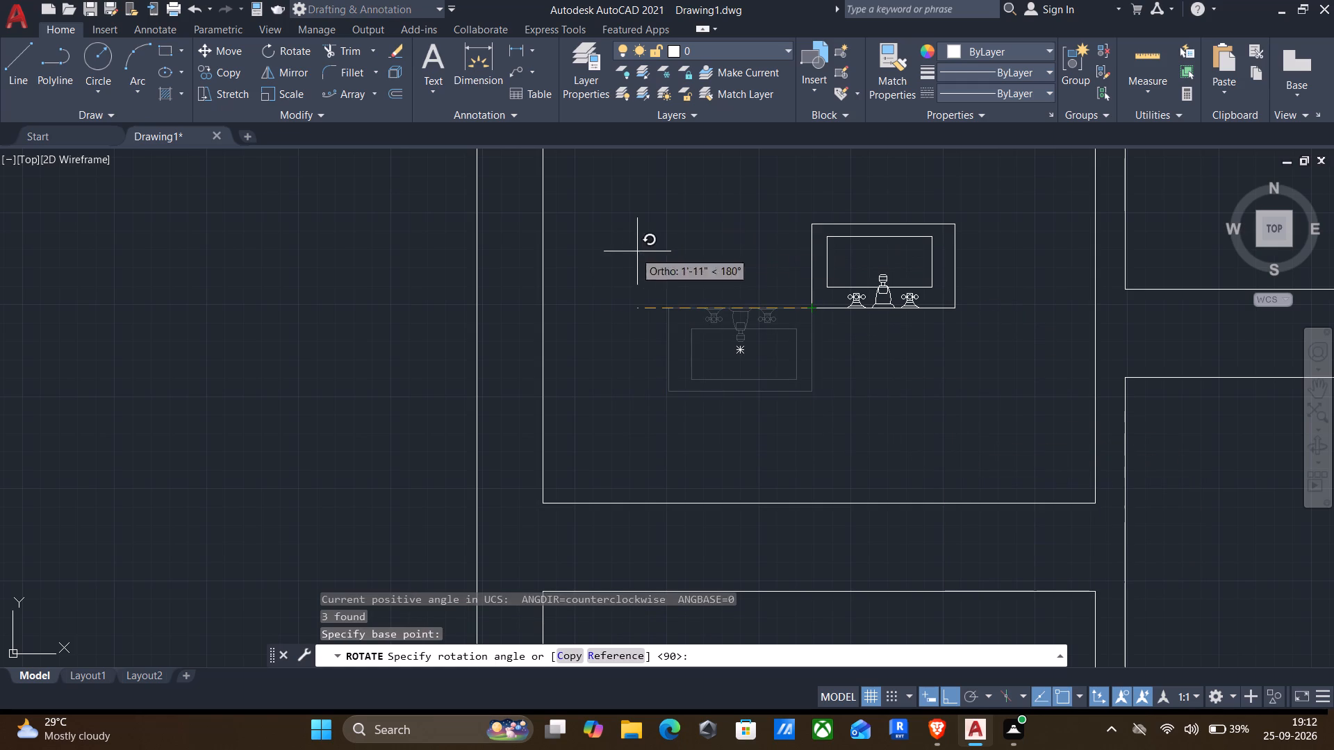
click(528, 248)
Move the copied washbasin down beside the toilet room's south wall, with the tap side facing the wall.
drag(761, 195, 778, 209)
click(1087, 378)
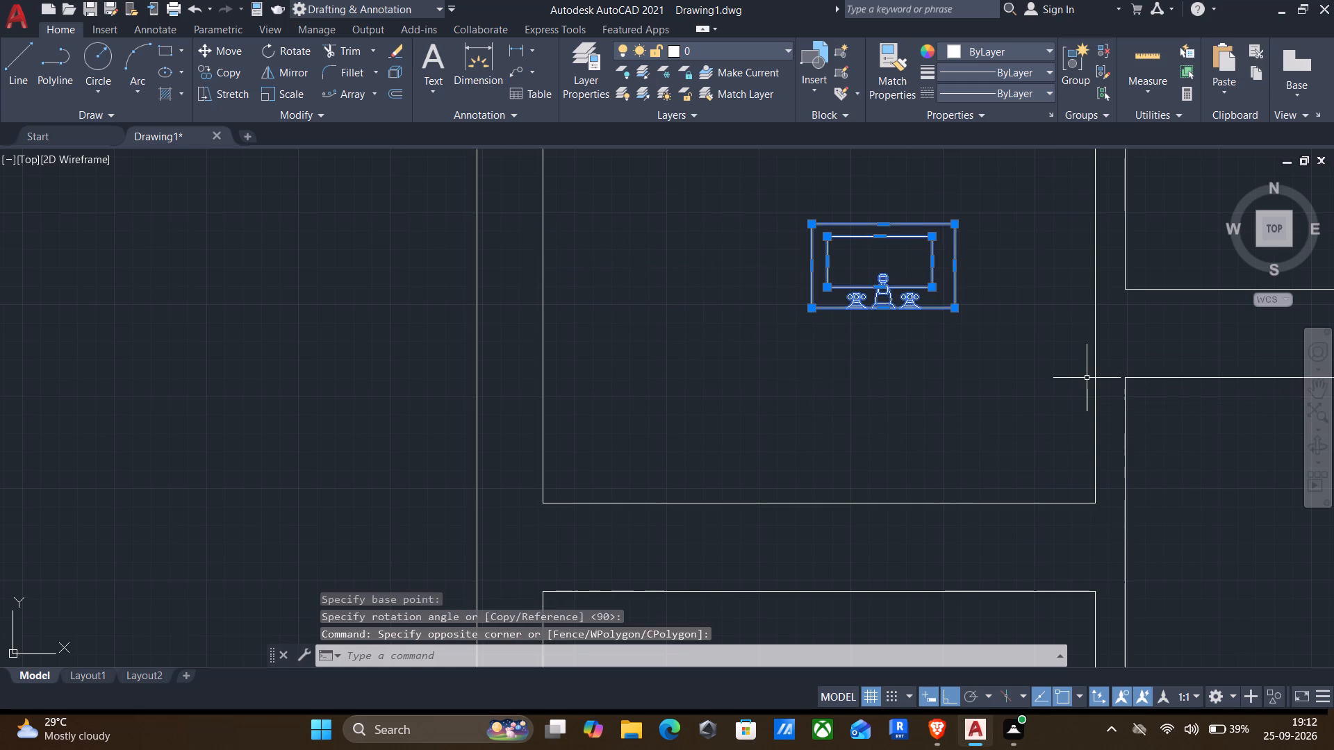
key(m)
key(Return)
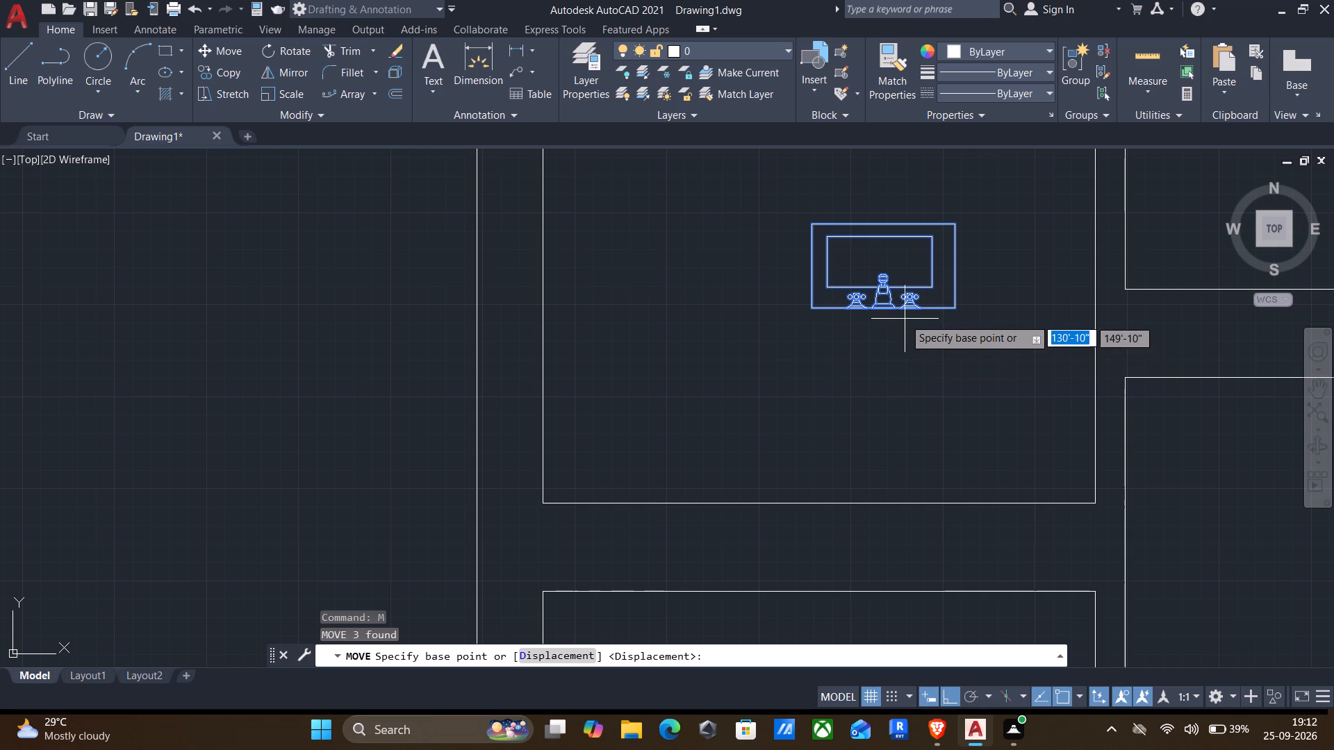
click(901, 319)
key(F8)
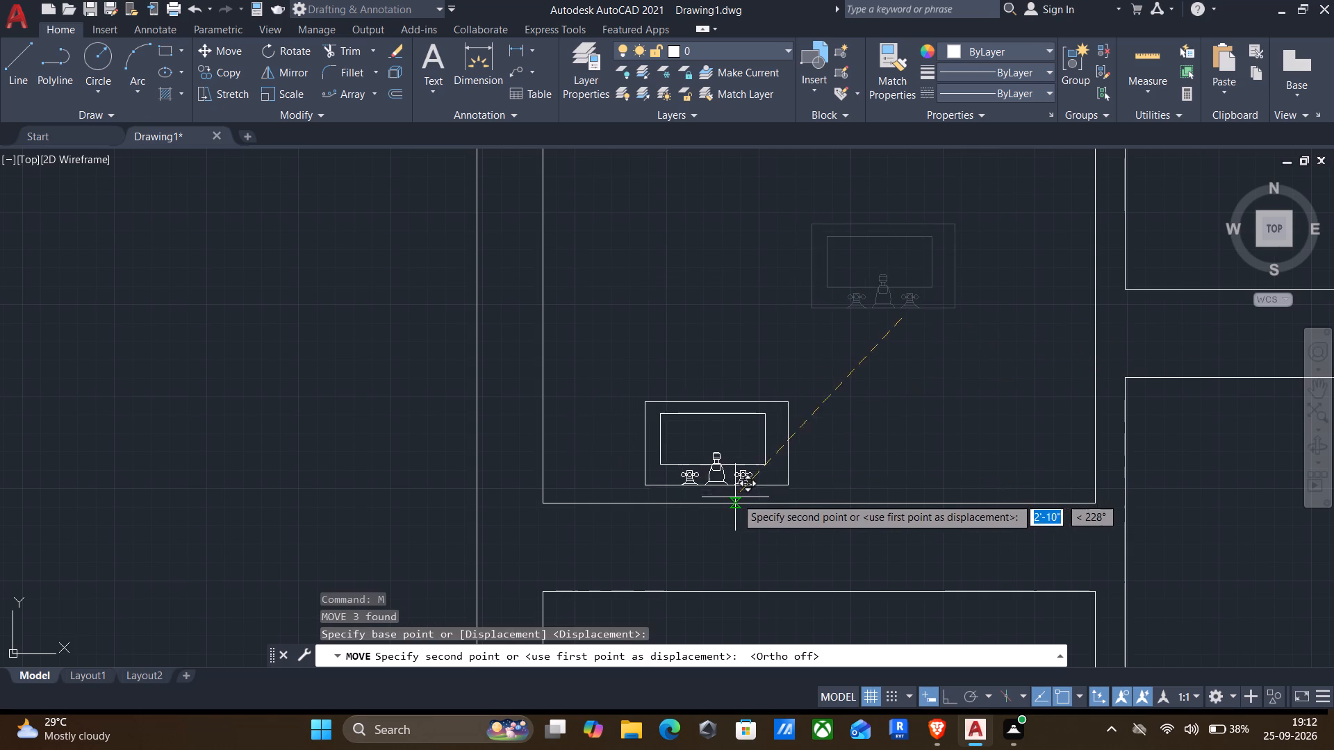
click(746, 502)
Draw a rectangle about 9" by 2'-5" across the thickness of the west wall of the small room below.
scroll(751, 506, down, 2)
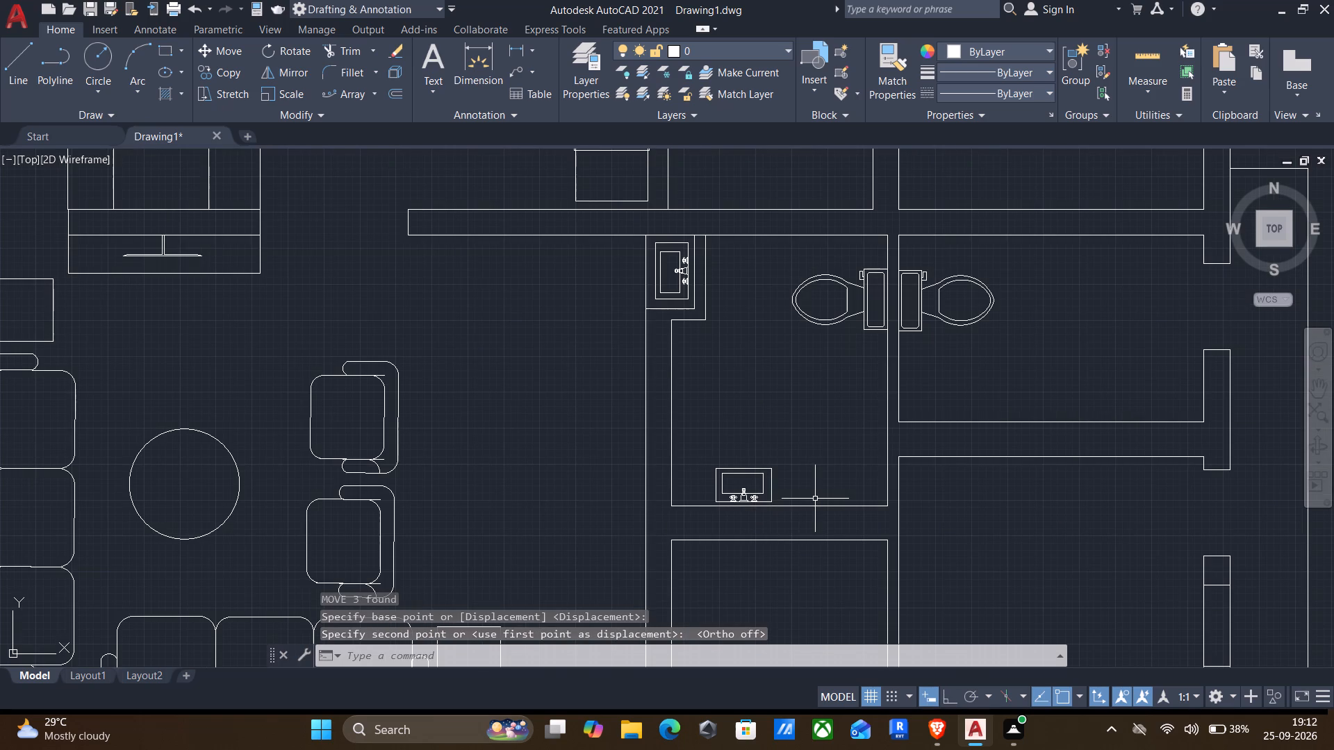
middle_drag(815, 499, 840, 319)
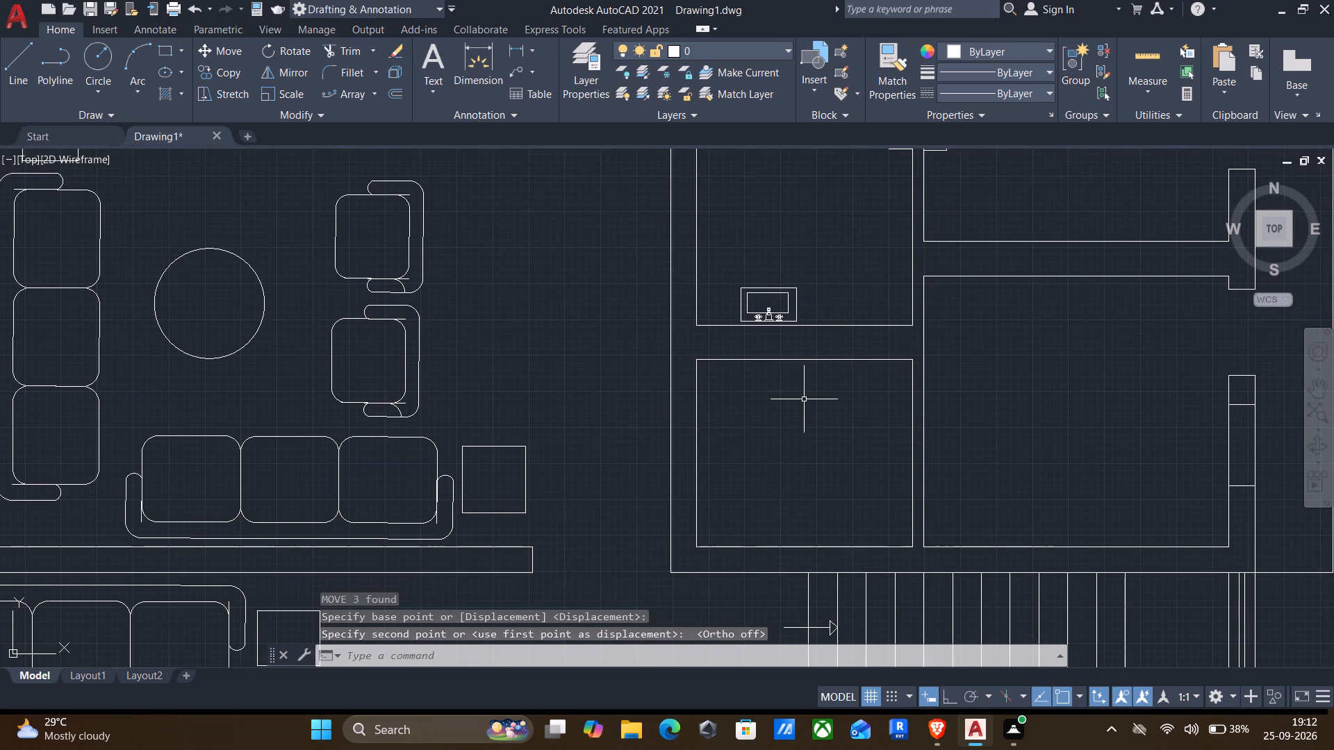
middle_drag(810, 453, 846, 411)
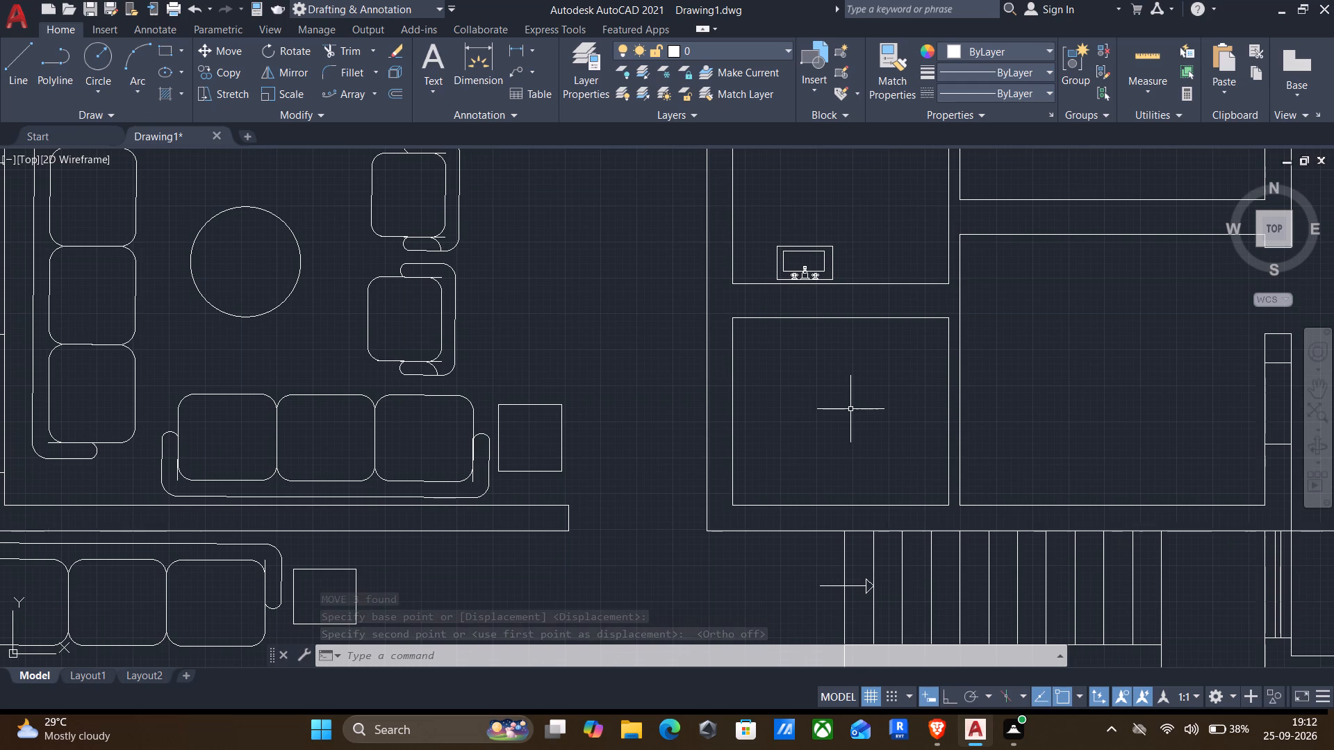
text(rec)
key(Return)
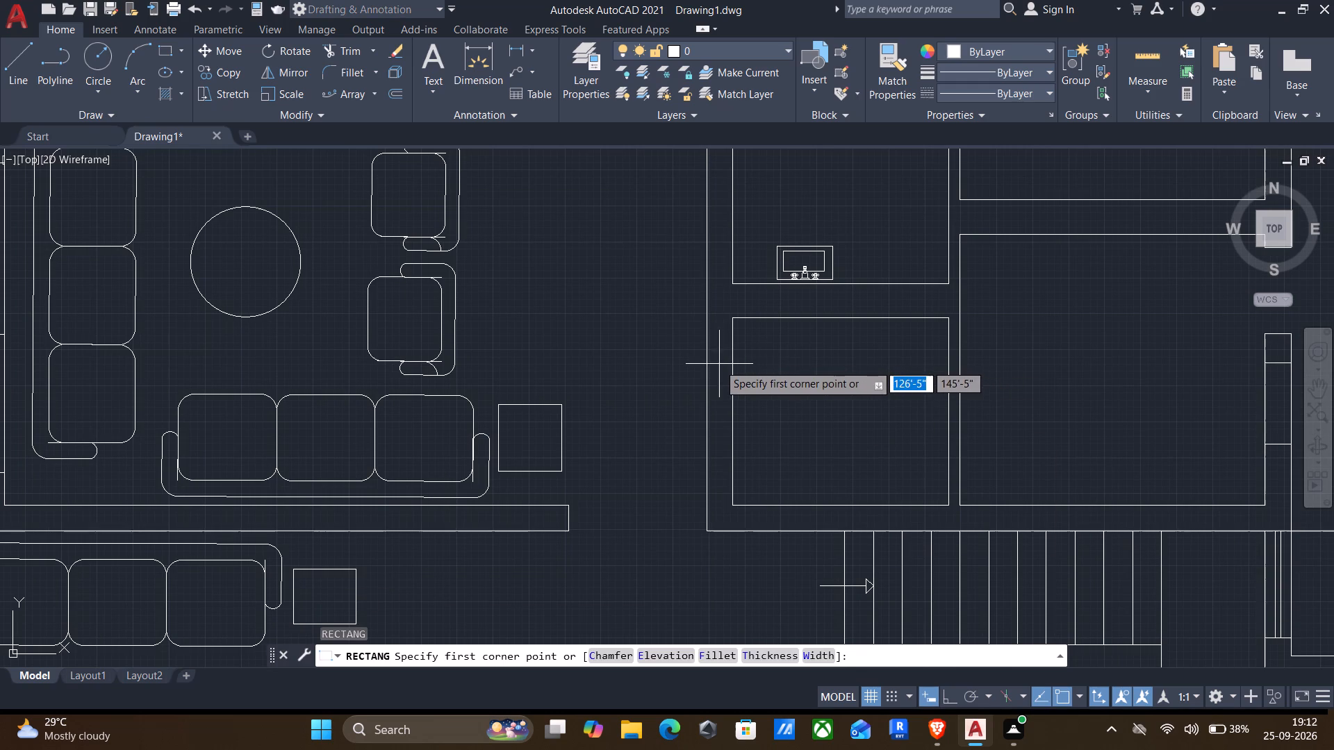
click(707, 365)
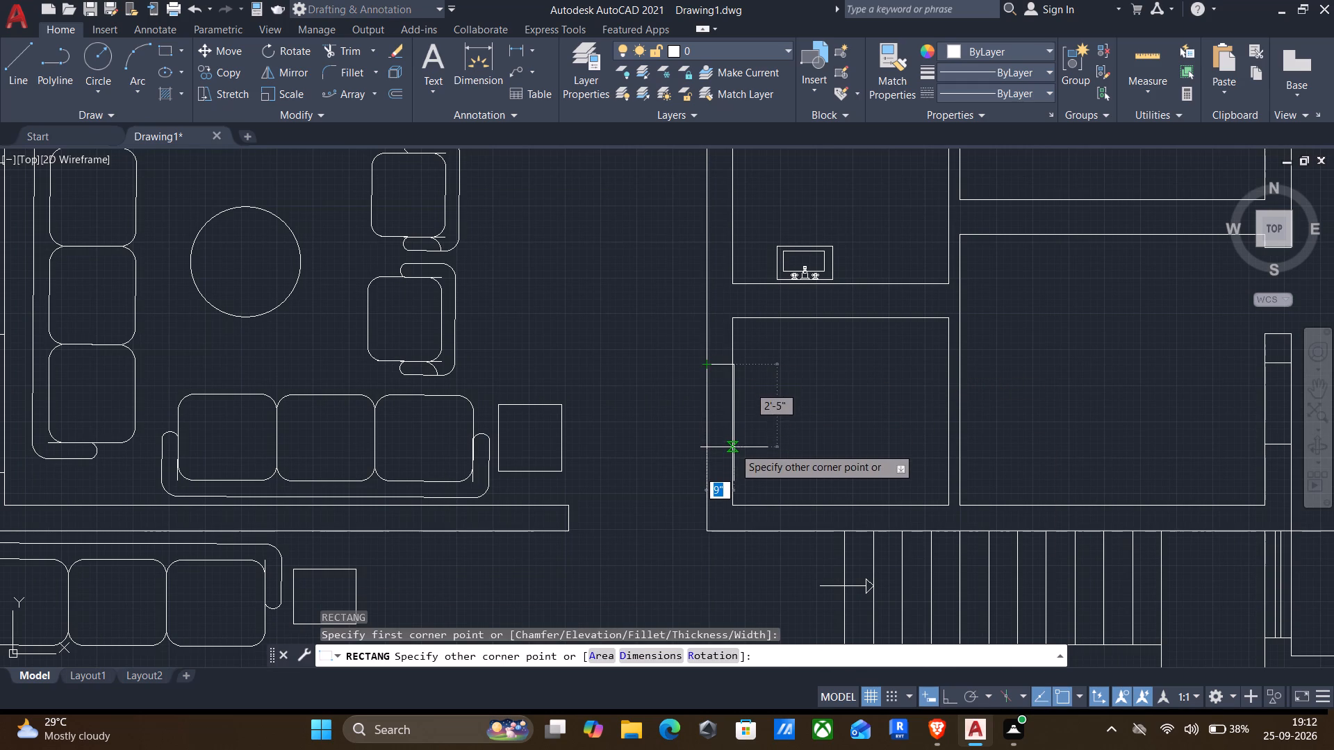
click(734, 448)
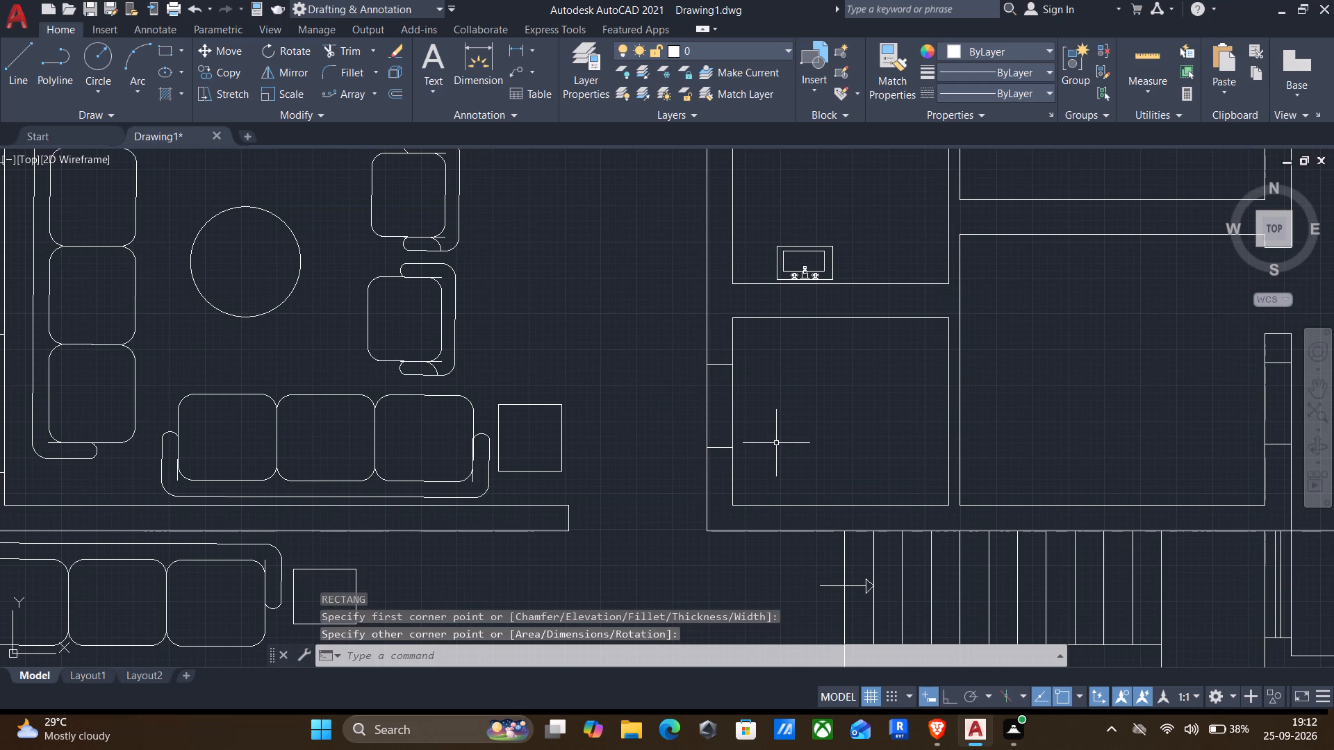
Draw two crossing diagonal lines between opposite corners of the small room with the west wall opening.
key(l)
key(Return)
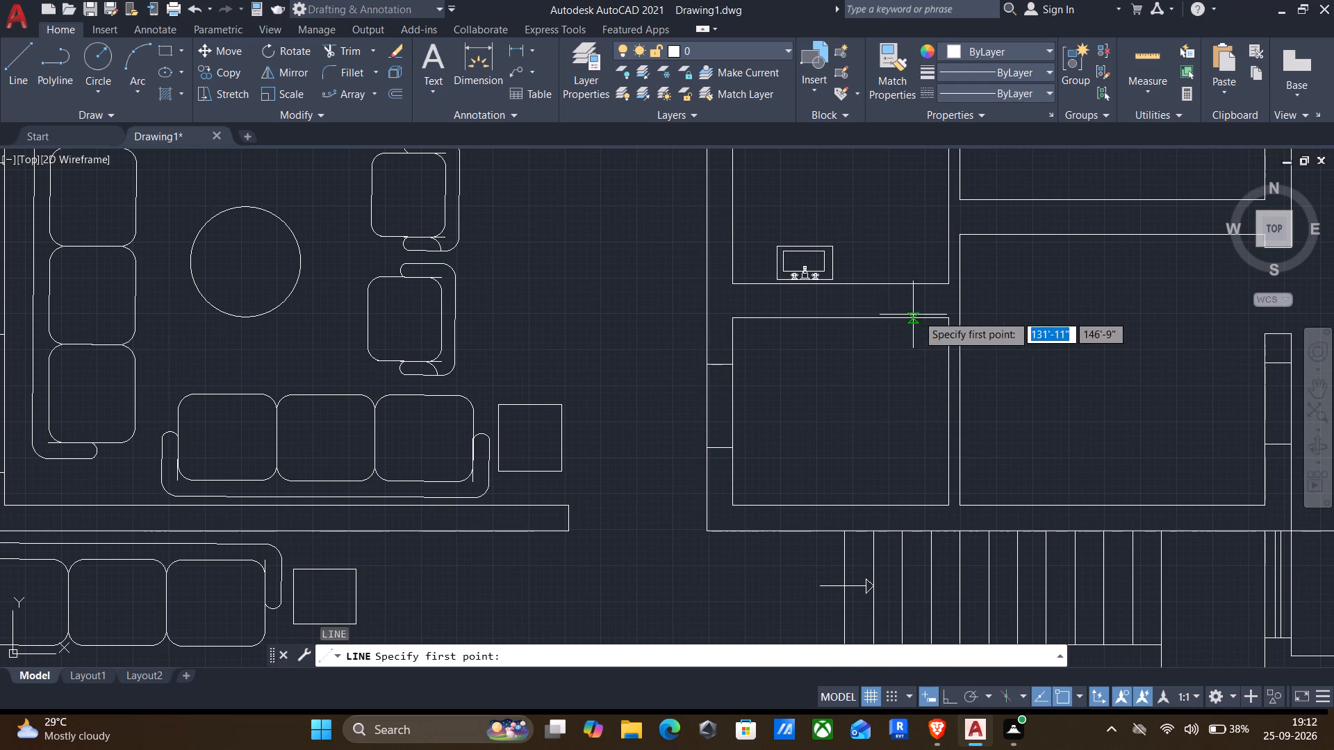
click(956, 319)
click(733, 505)
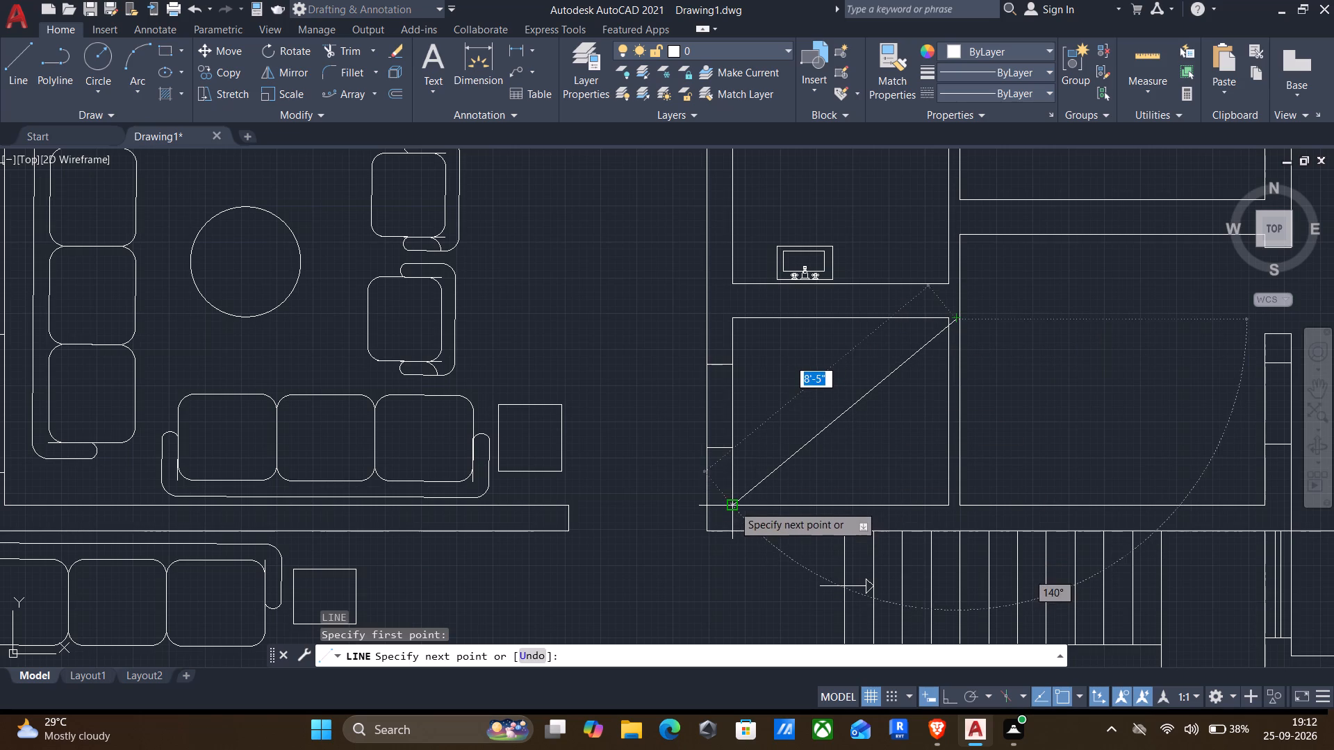
key(Return)
key(Return)
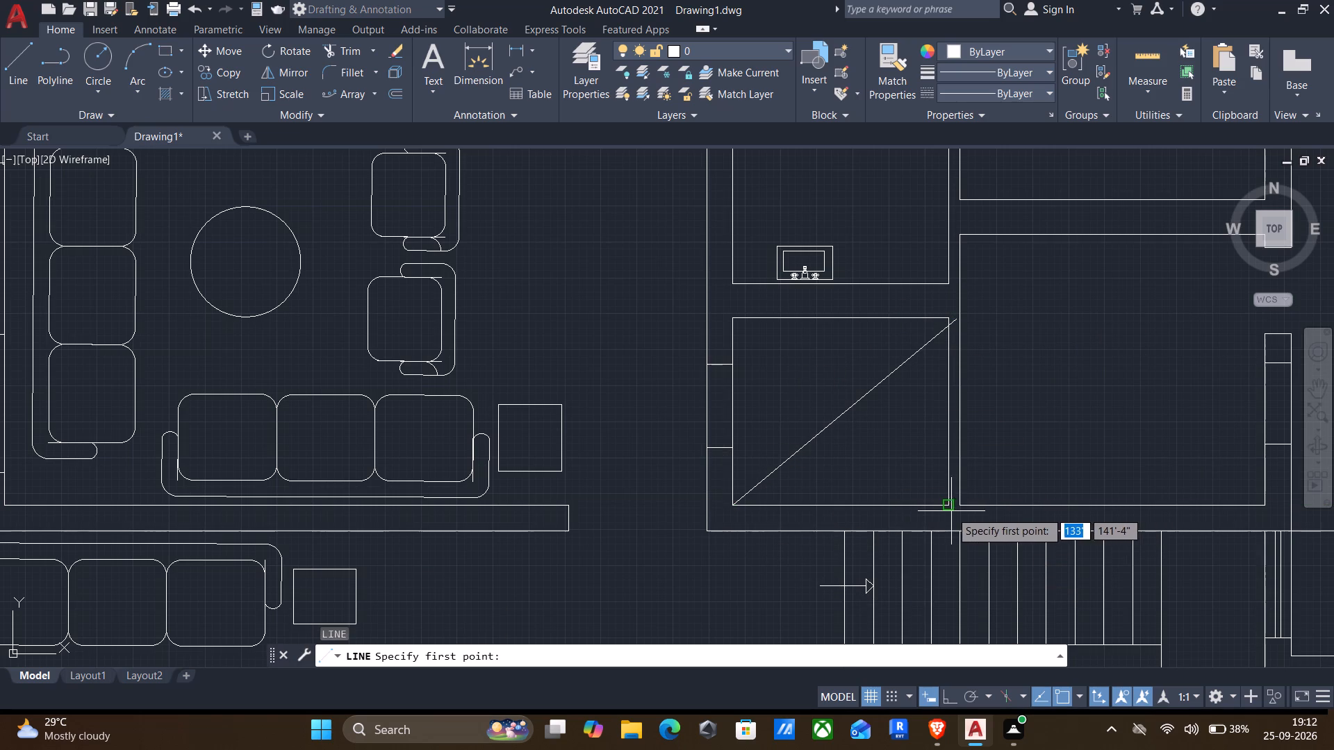
click(950, 511)
click(730, 322)
key(Return)
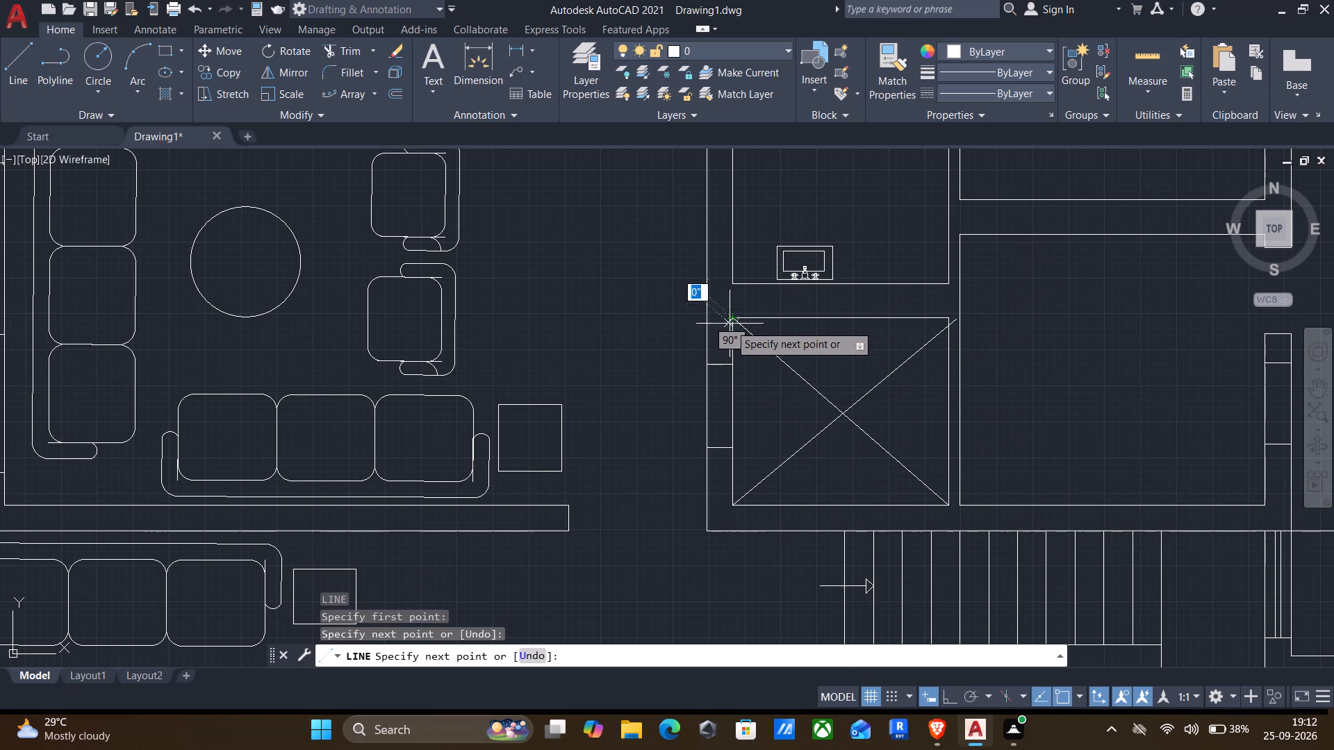
Copy the spare bed overlapping the dining table to the empty space east of the plan.
scroll(771, 374, down, 1)
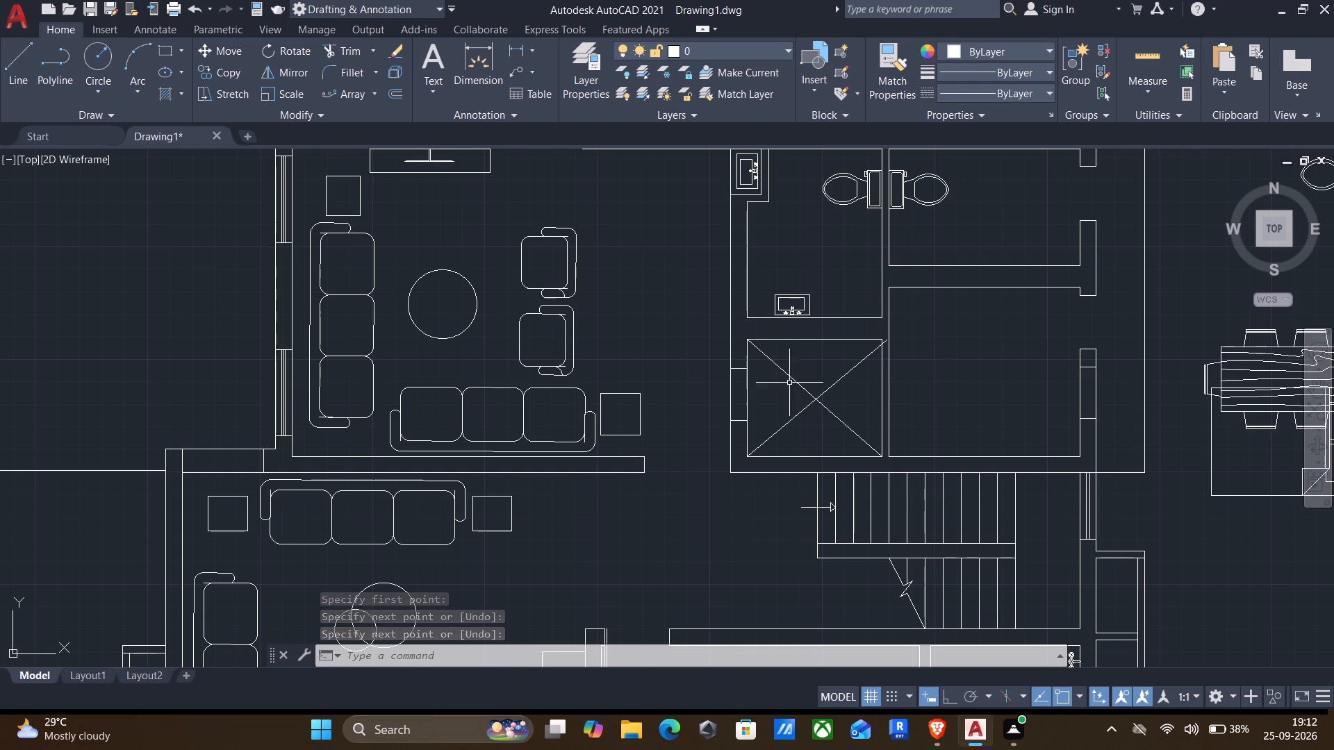
scroll(921, 427, down, 1)
middle_drag(927, 431, 730, 353)
scroll(726, 365, down, 1)
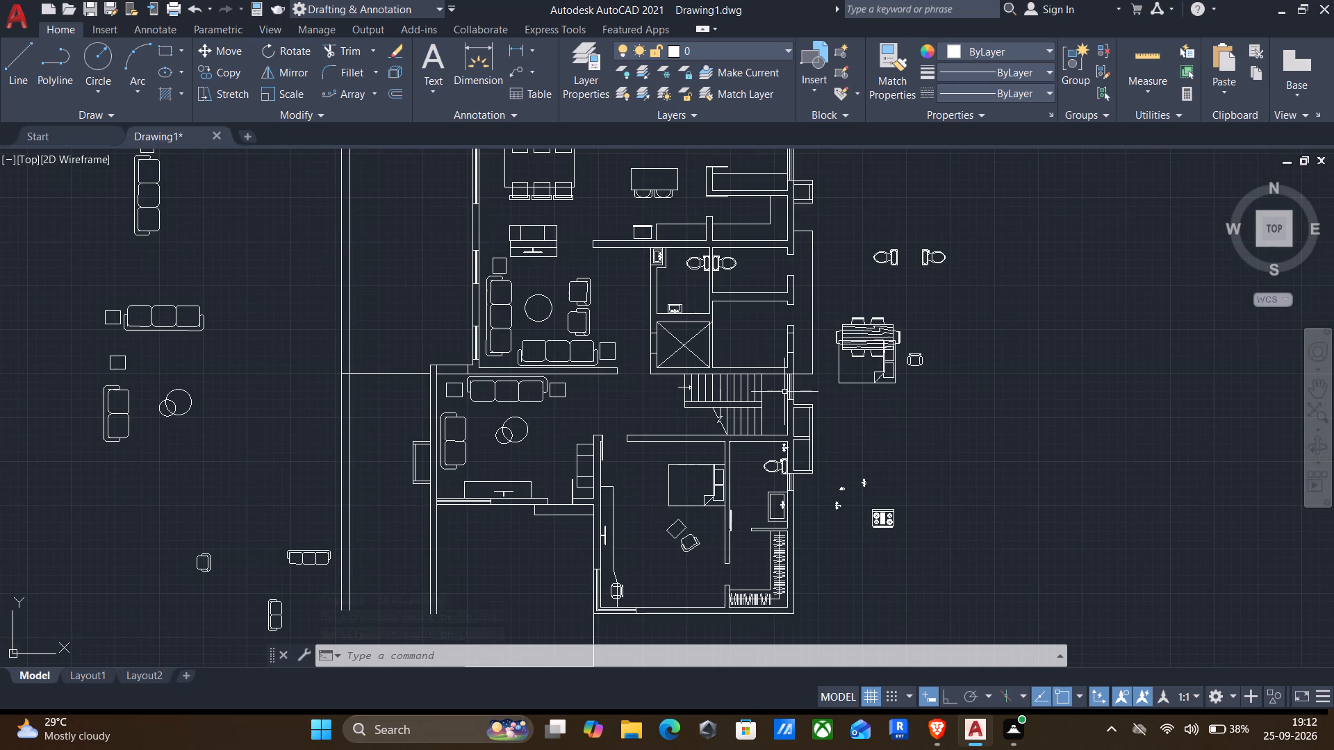
click(881, 381)
key(c)
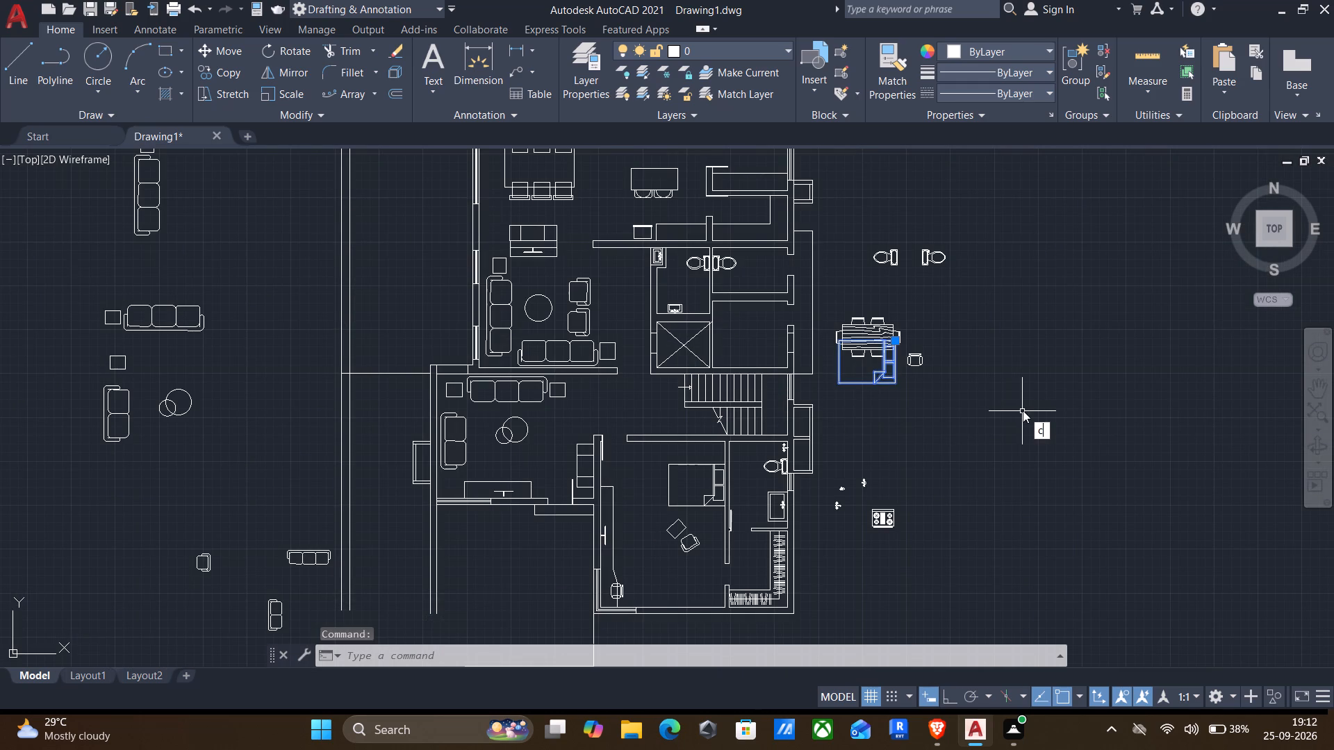
key(o)
key(Return)
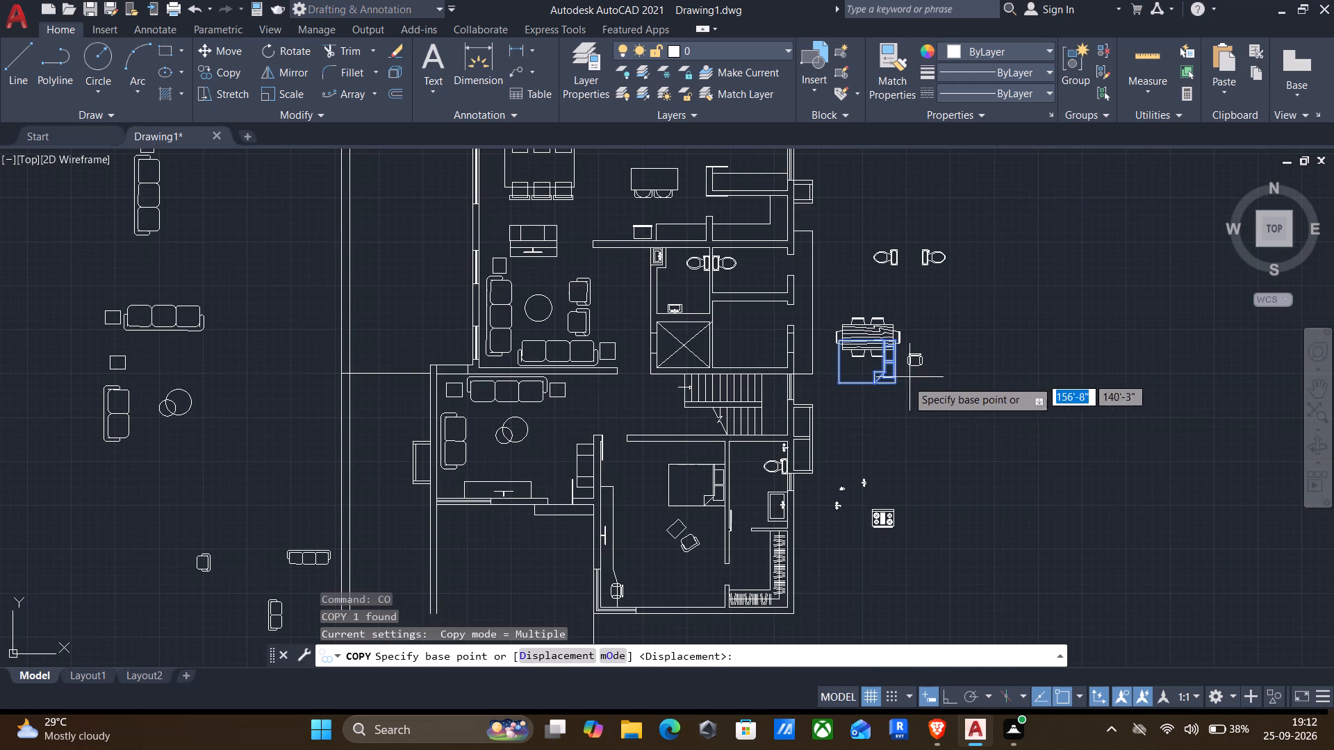
click(895, 387)
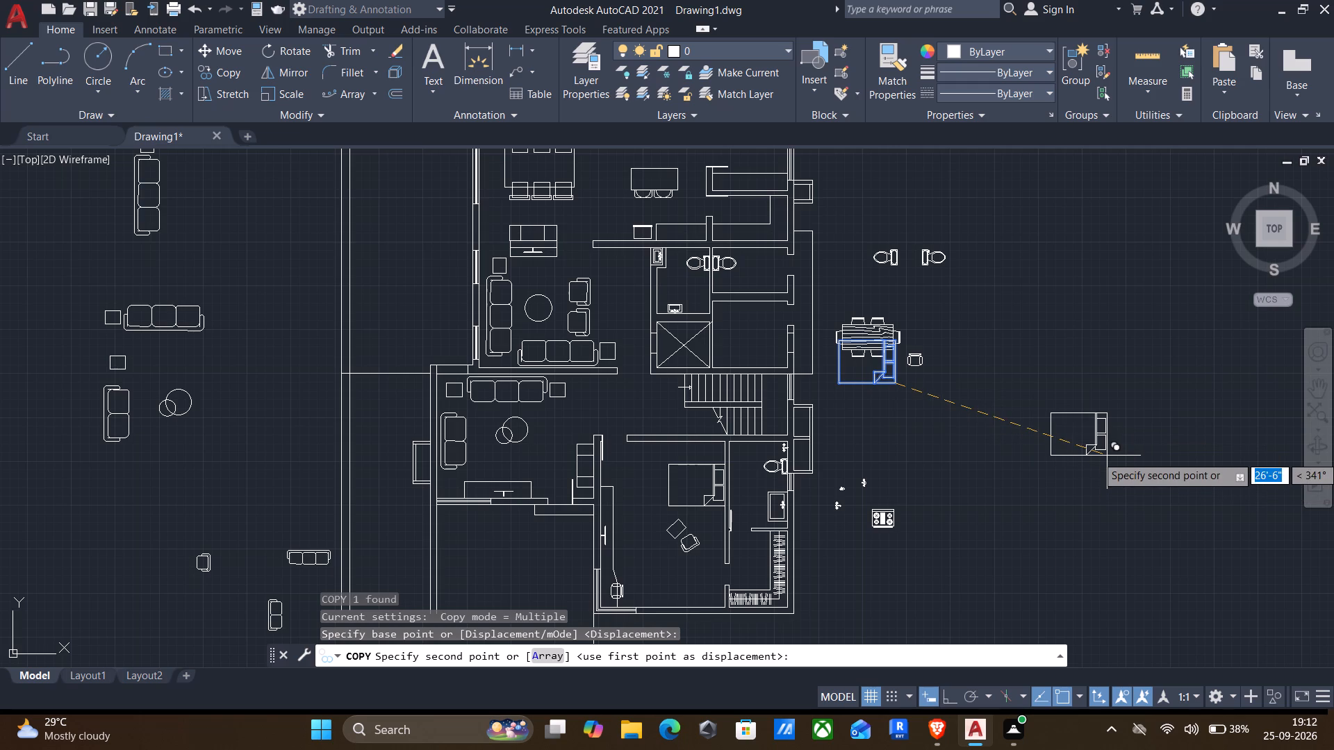
click(1107, 456)
key(Return)
Rotate the copied bed 90° clockwise about the midpoint of its headboard edge so the pillows lie along the south edge.
drag(982, 382, 995, 389)
click(1165, 509)
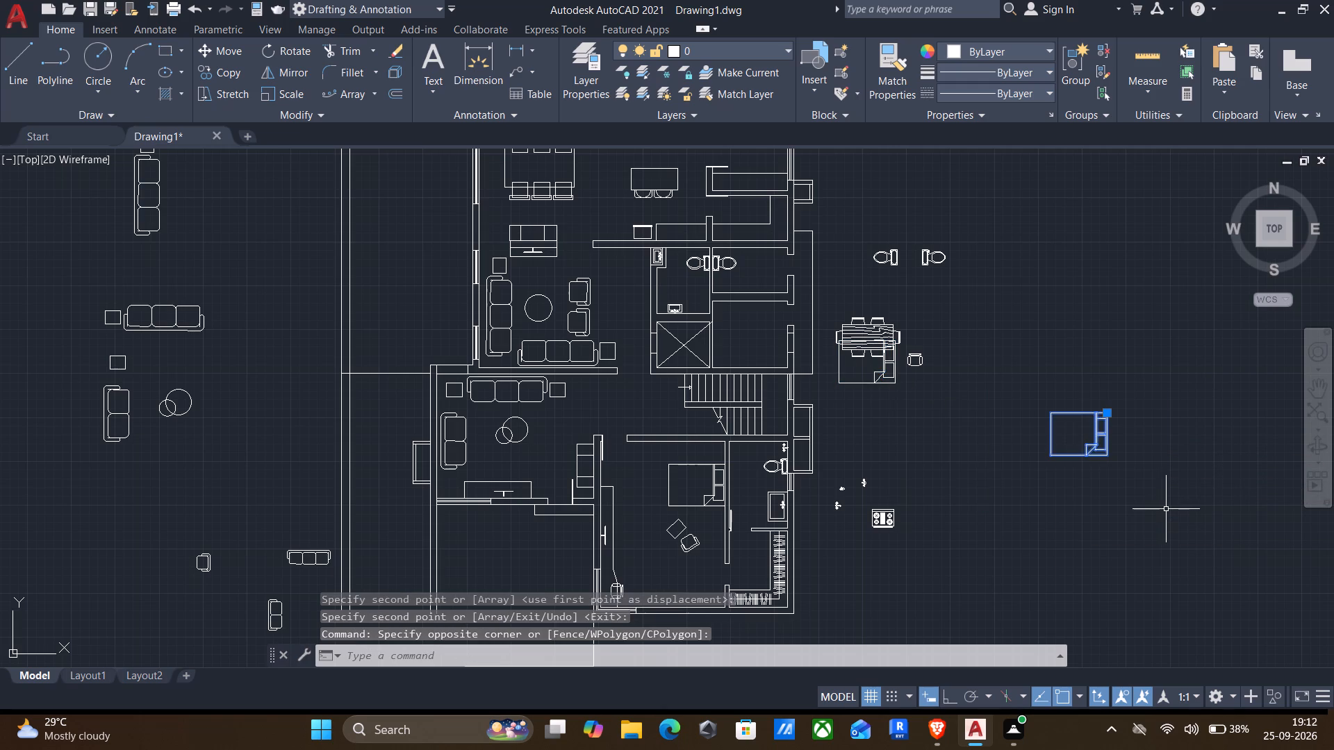
key(r)
key(o)
key(Return)
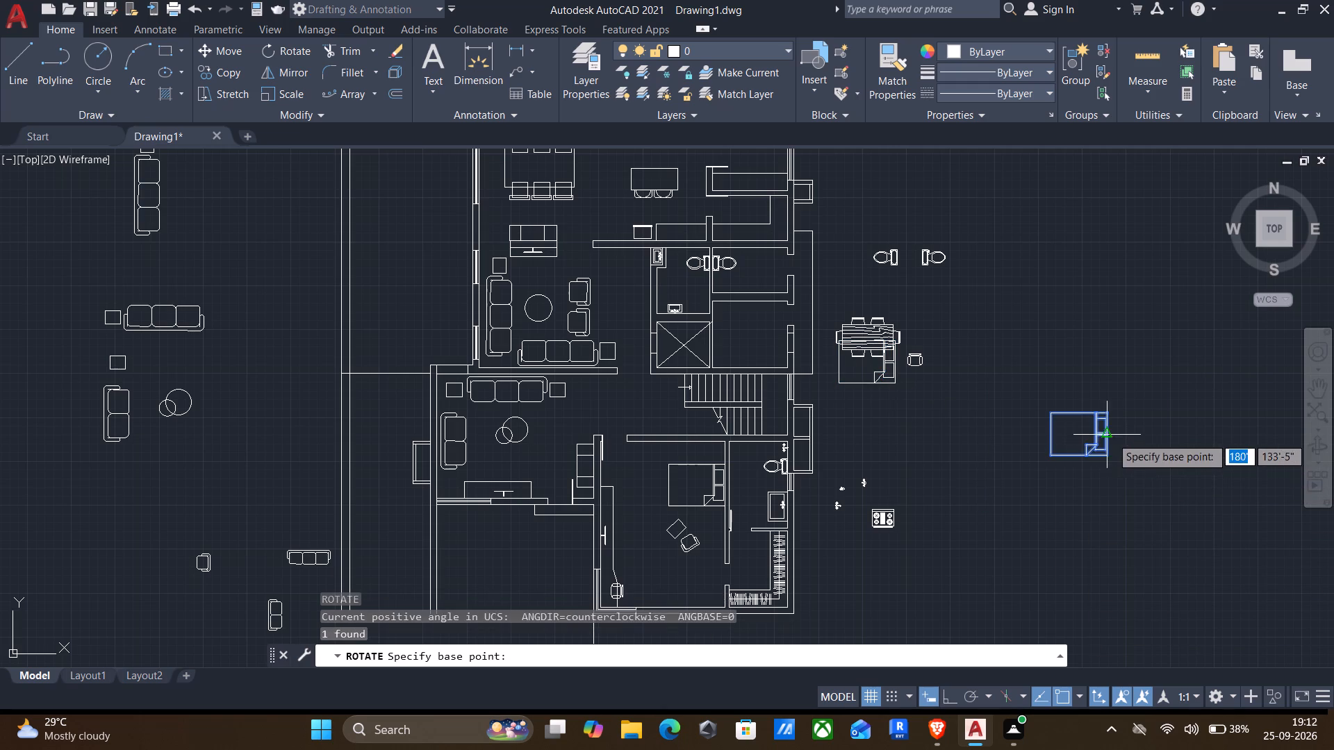
click(1110, 435)
key(F8)
click(1110, 537)
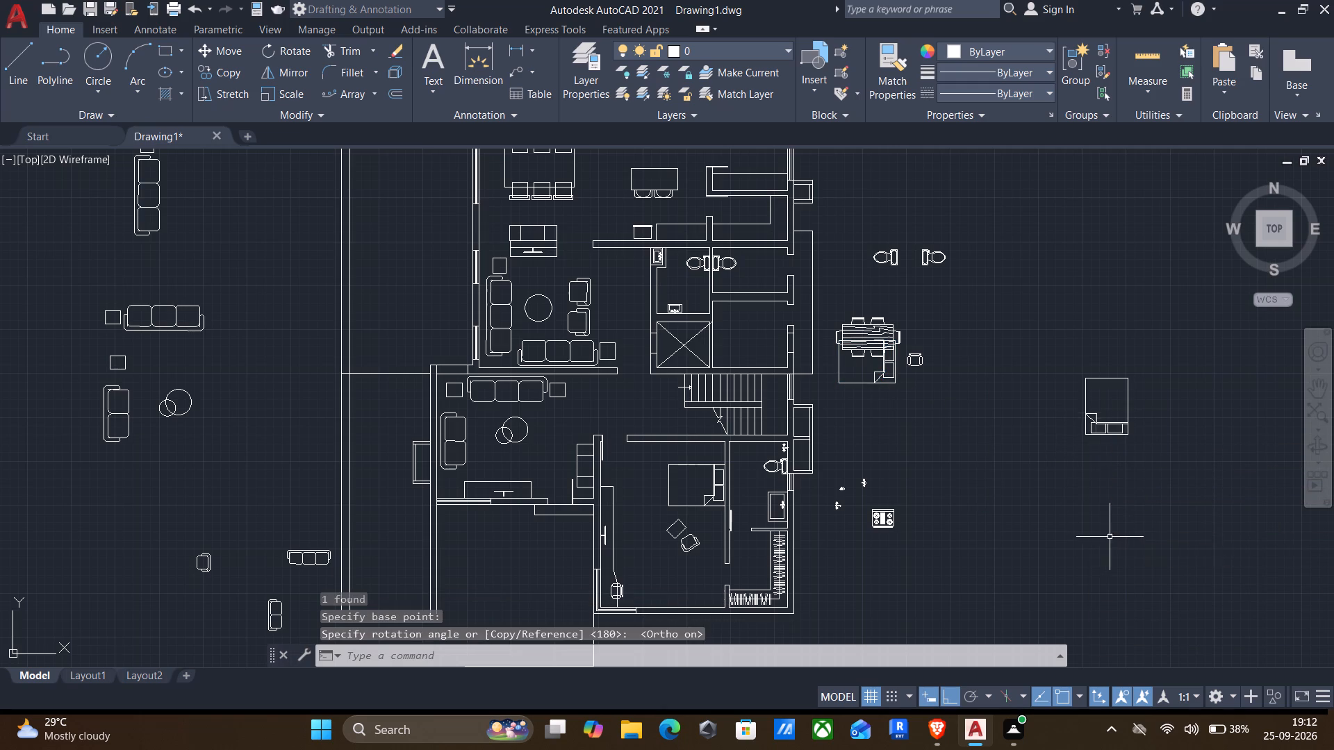
Copy the rotated bed into the room east of the crossed room, with its headboard against the south wall.
scroll(1074, 374, up, 1)
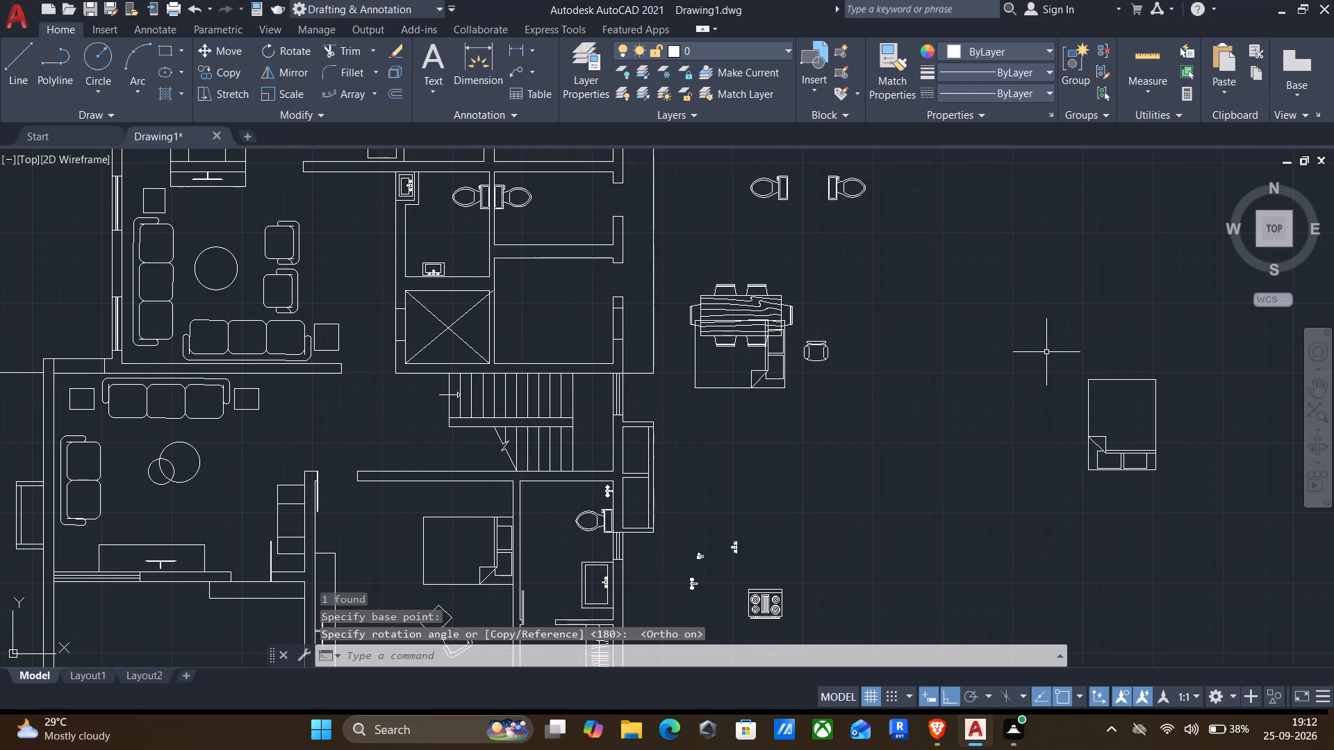
scroll(1046, 357, down, 1)
click(1039, 335)
click(1176, 483)
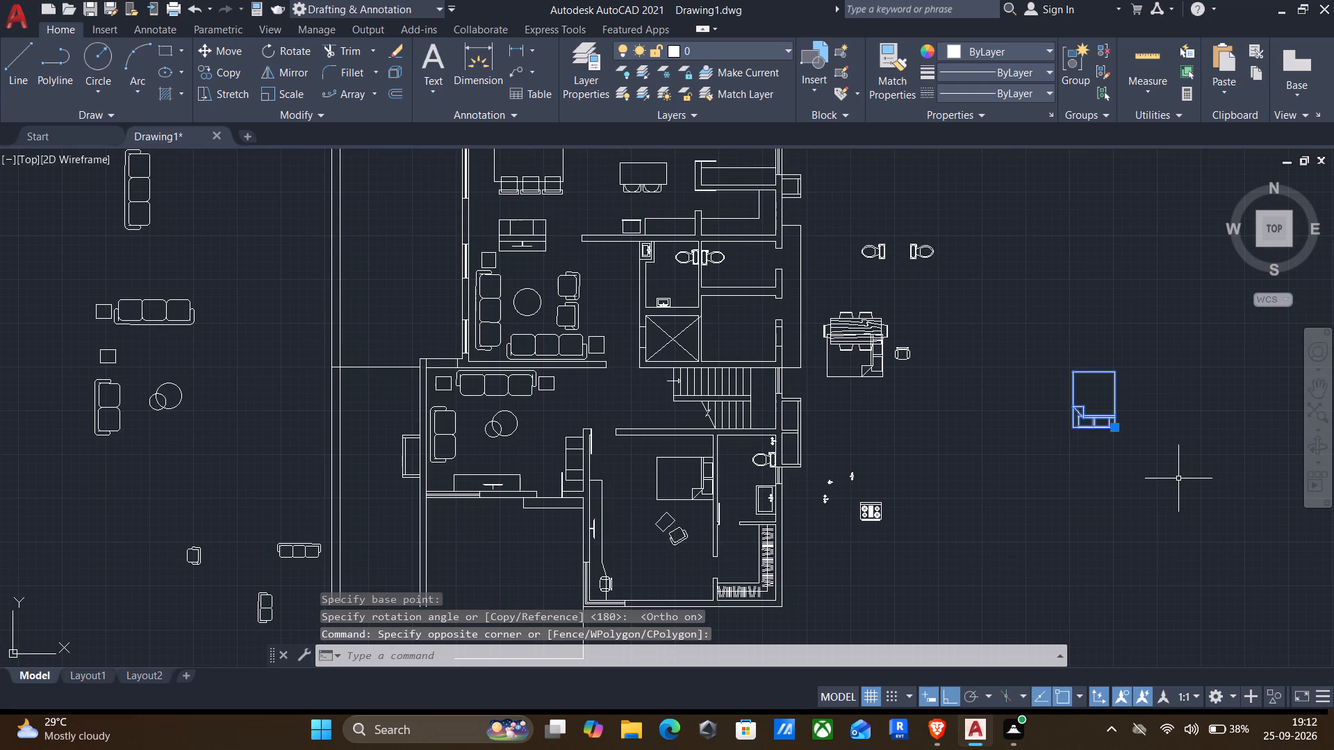
key(c)
key(o)
key(Return)
scroll(1113, 431, up, 2)
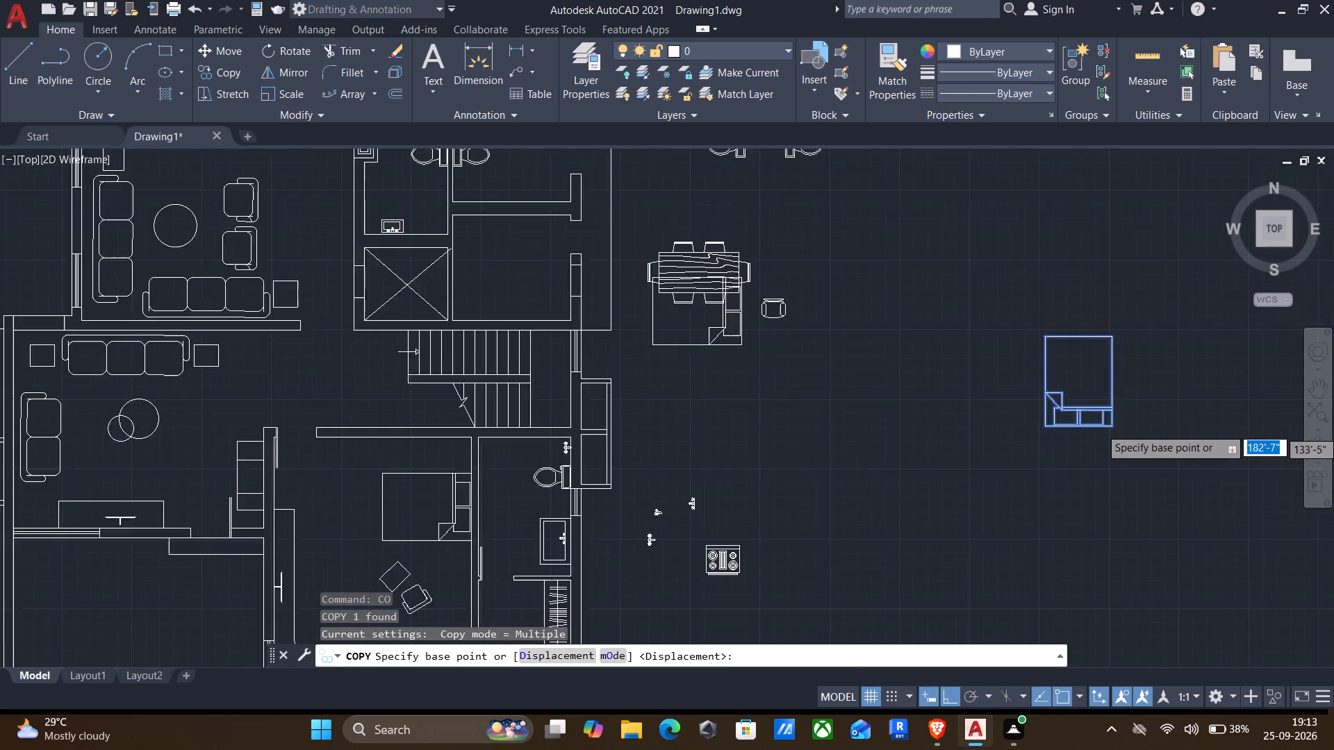
click(1055, 427)
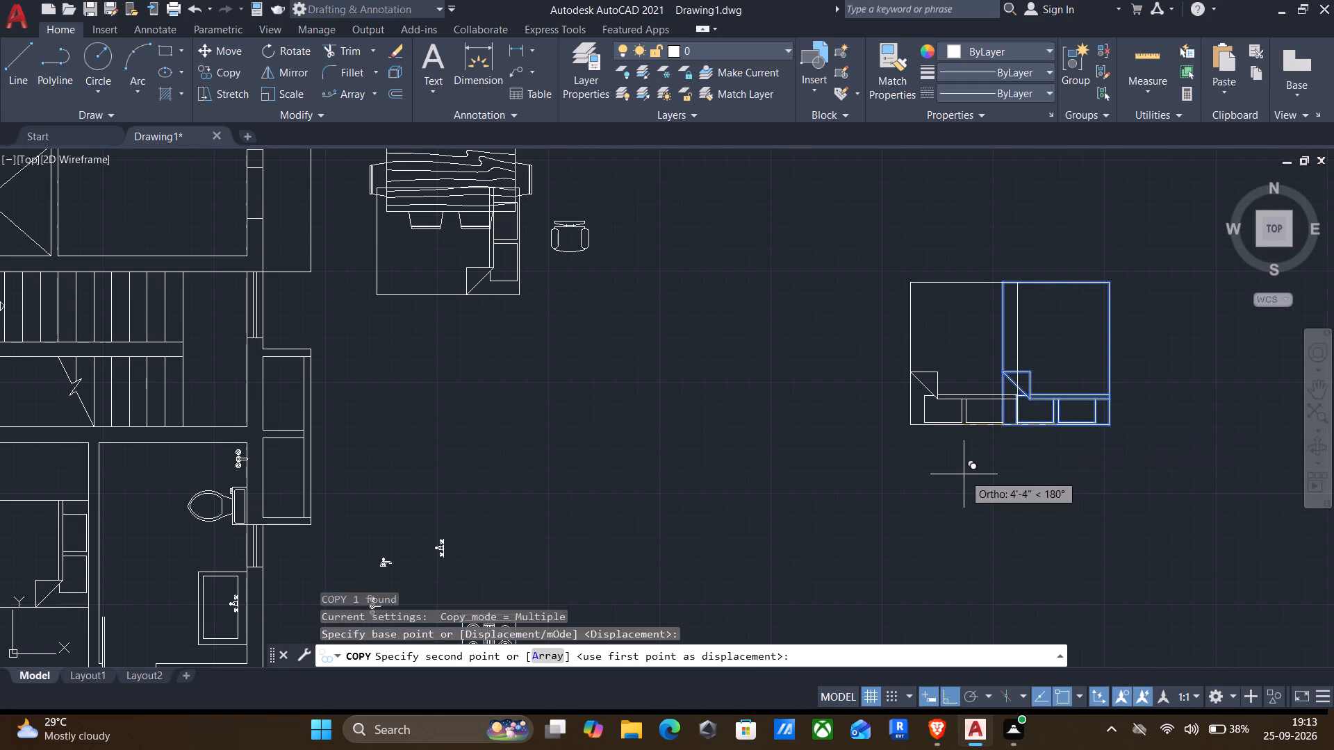
key(F8)
middle_drag(873, 483, 1312, 469)
scroll(598, 382, down, 2)
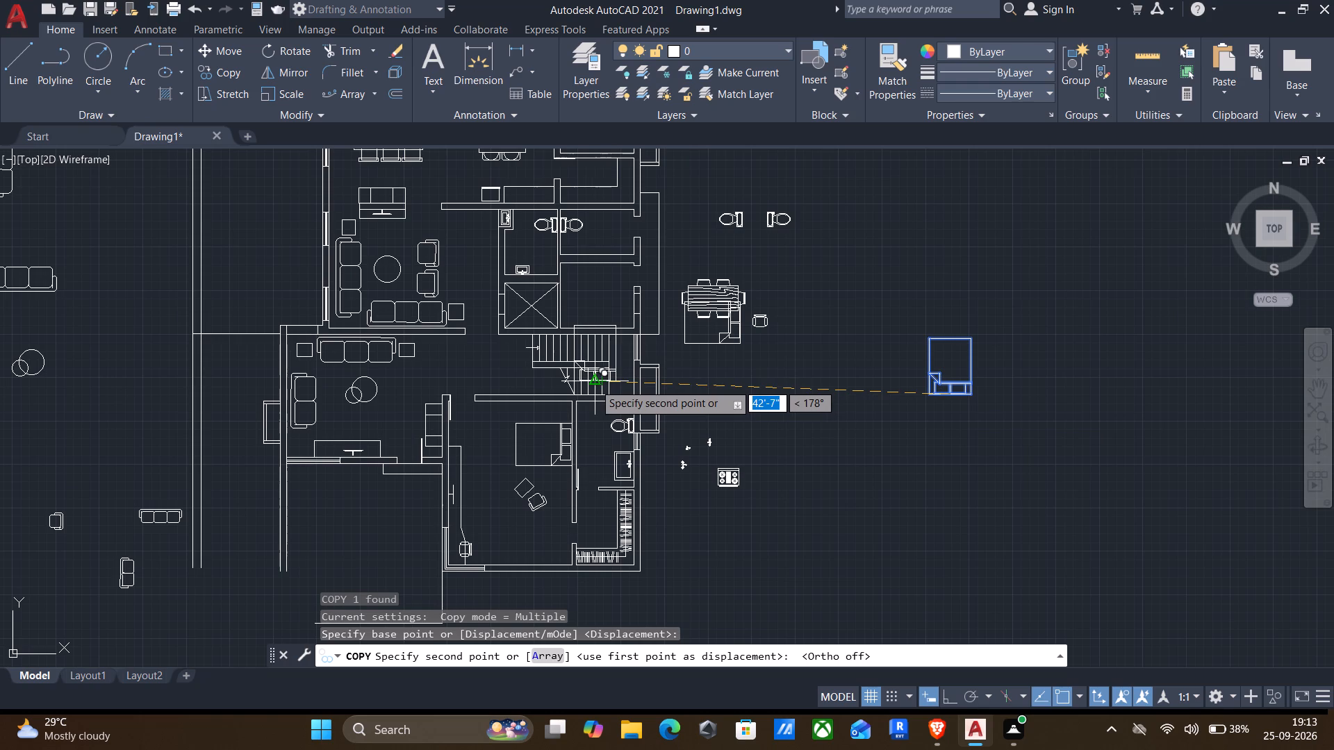
scroll(550, 353, up, 1)
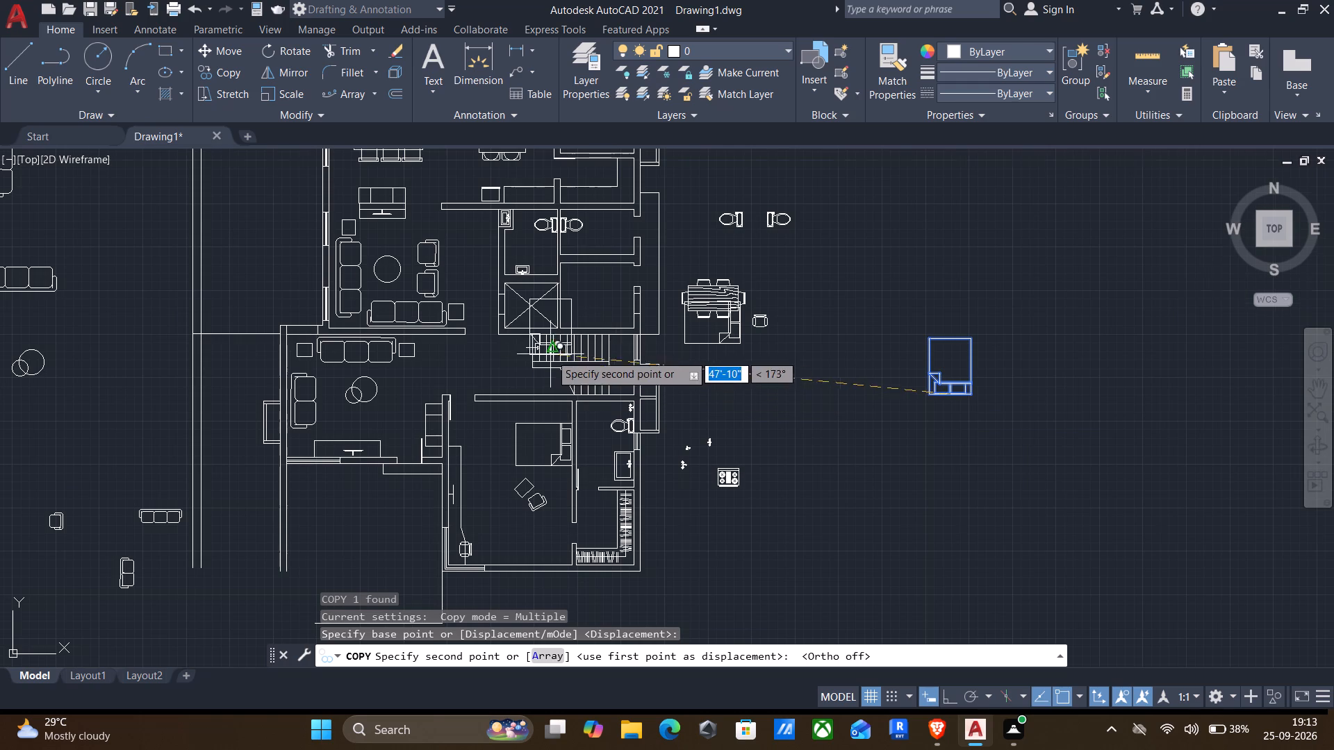
scroll(550, 353, up, 1)
middle_drag(600, 312, 606, 499)
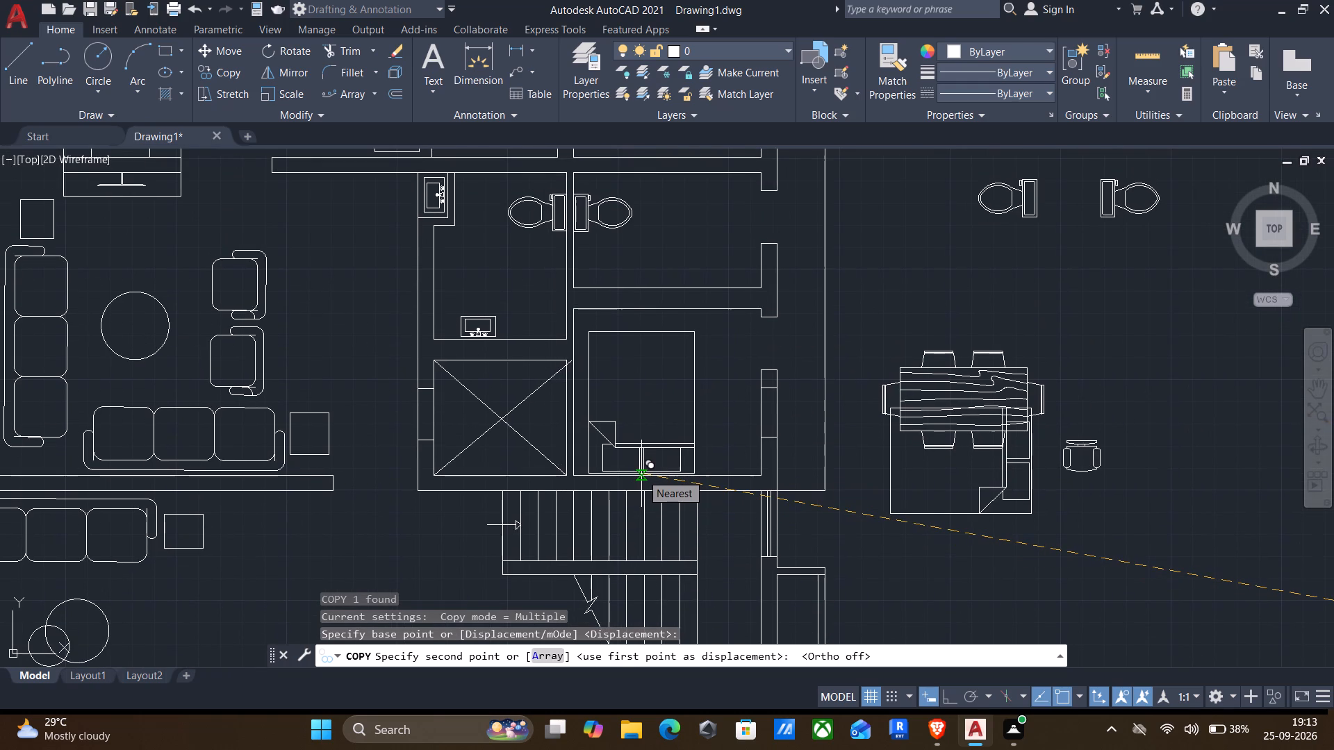
click(641, 474)
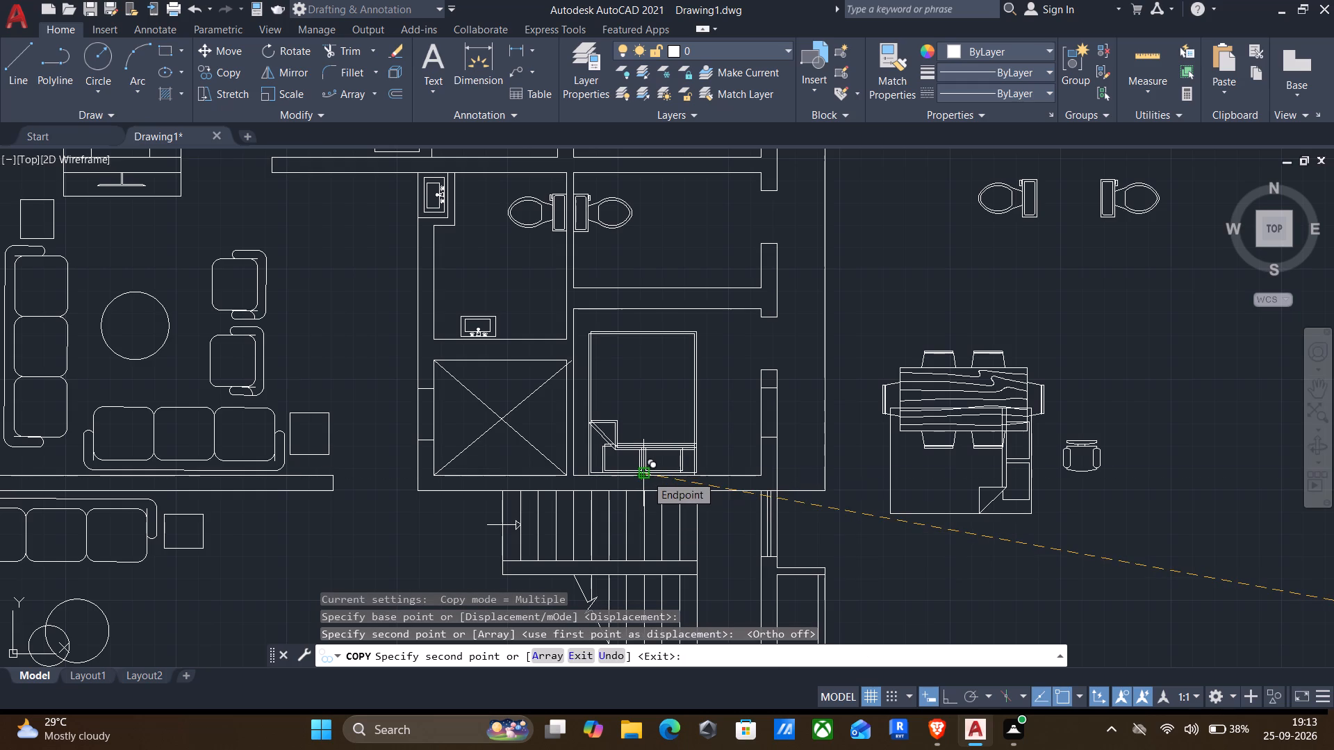
key(Escape)
Draw a bedside table about 1'-1" square against the south wall, just east of the bed.
text(re)
key(c)
key(Return)
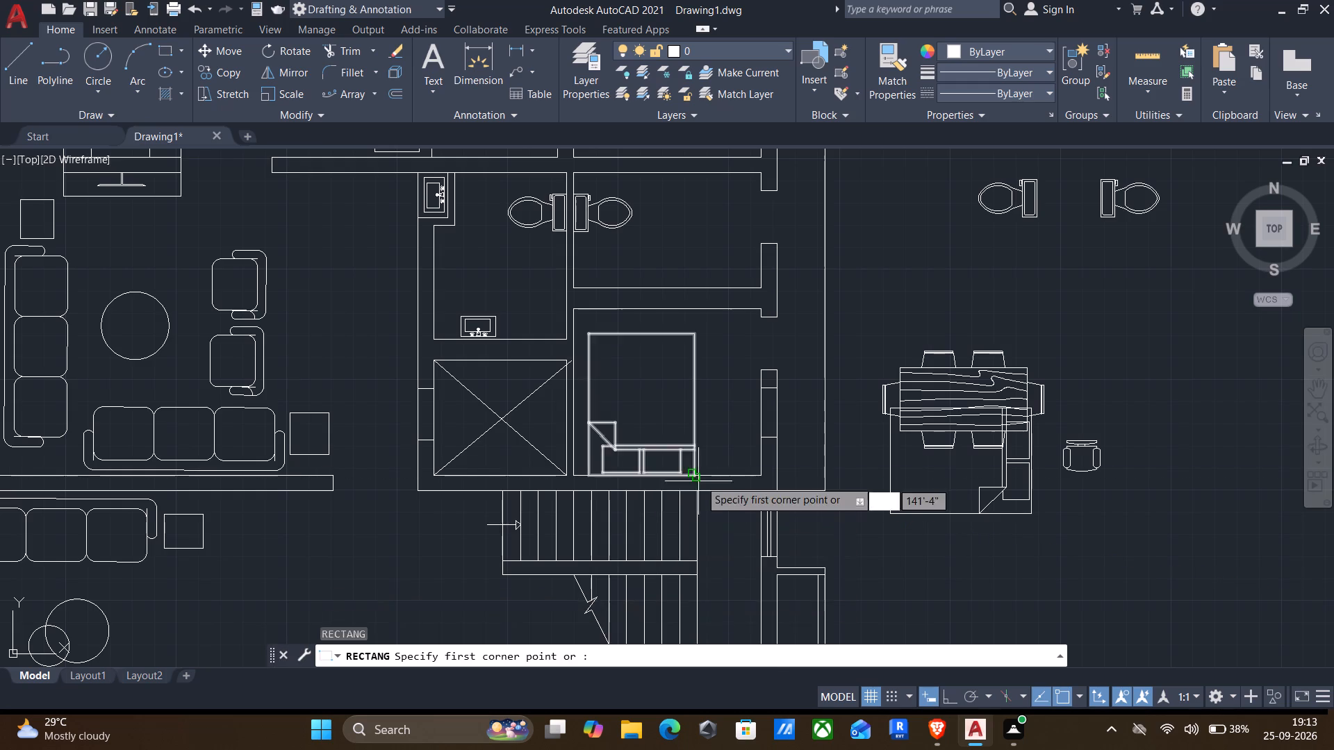
scroll(704, 476, up, 2)
click(691, 416)
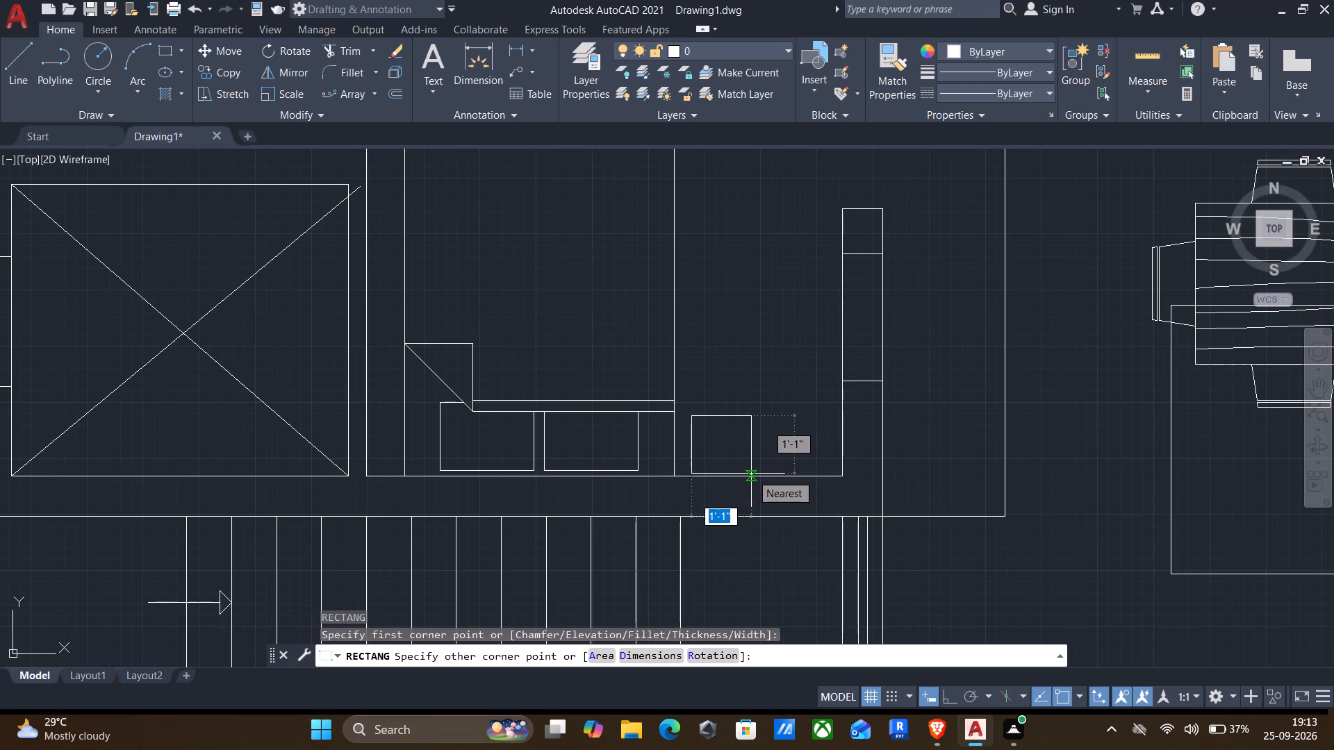
click(751, 474)
Draw a centre line about 2'-4" long between the end midpoints of the window opening in the bedroom's east wall.
scroll(751, 475, down, 1)
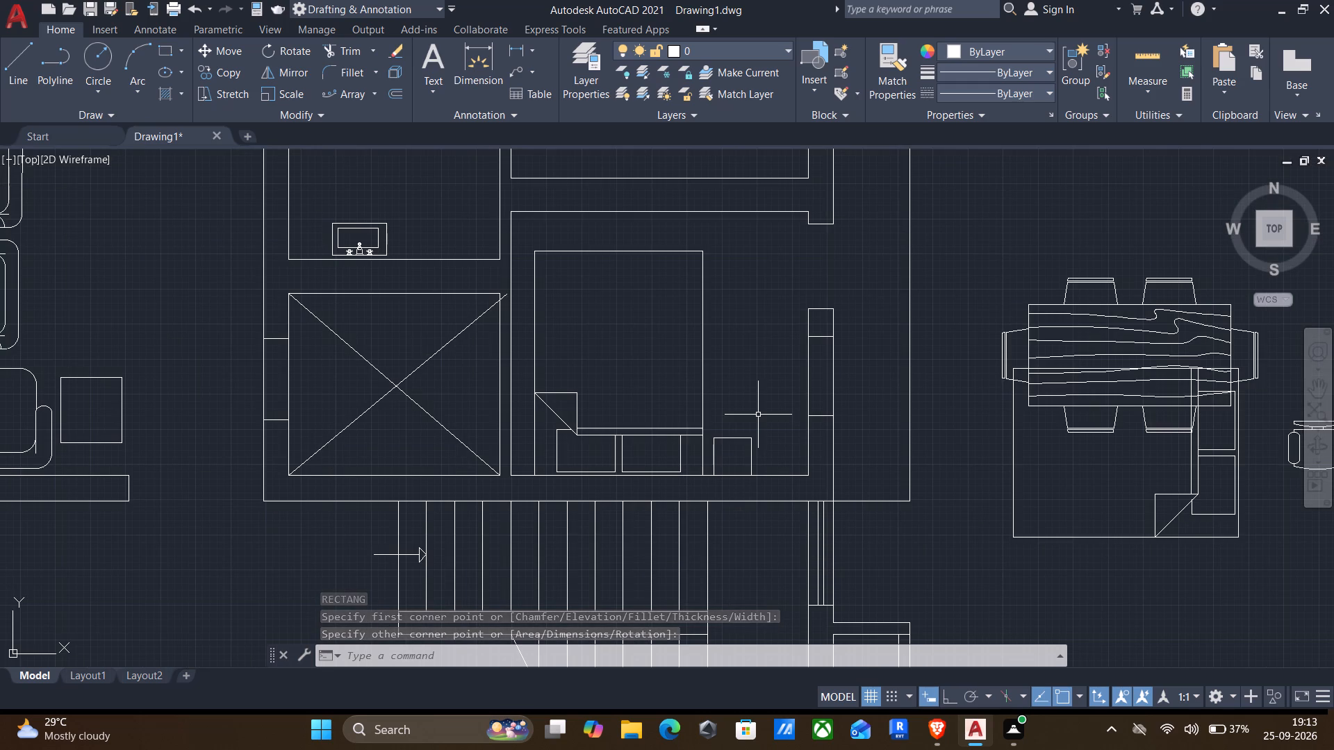
key(l)
key(Return)
click(818, 335)
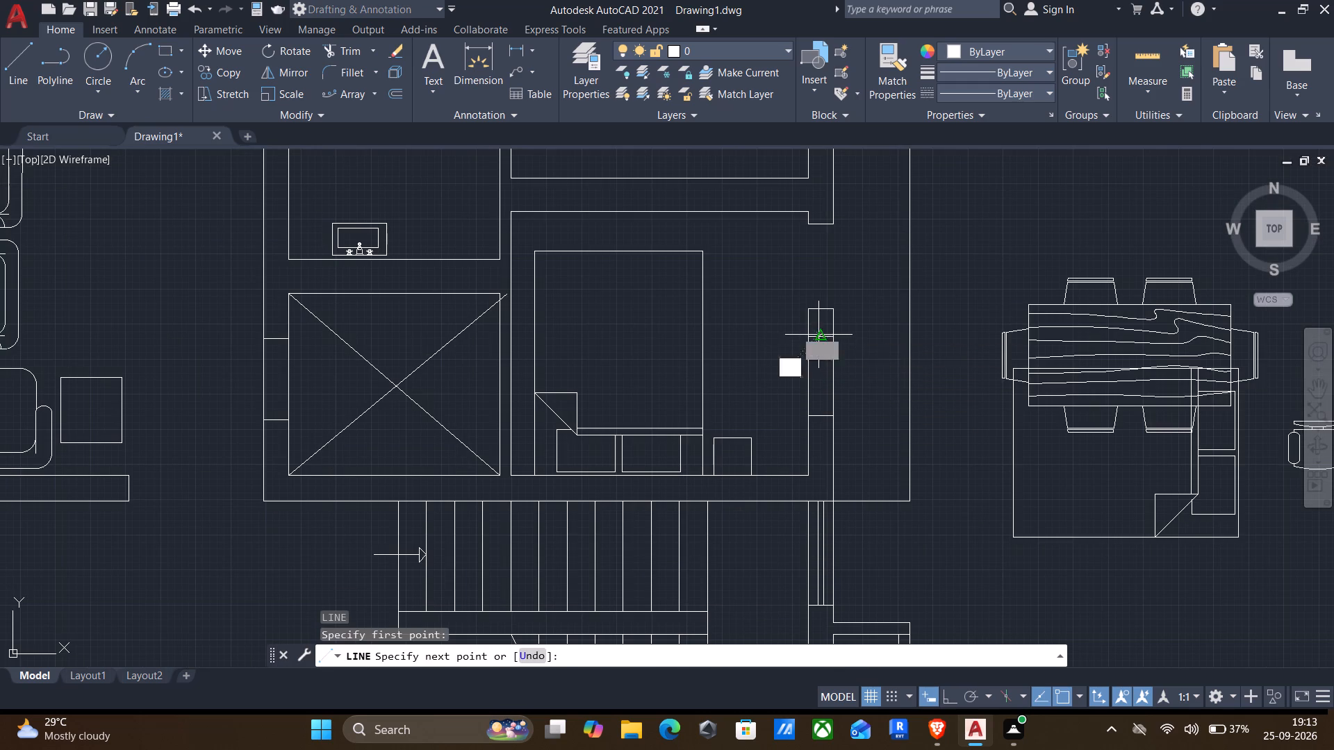
scroll(820, 394, up, 3)
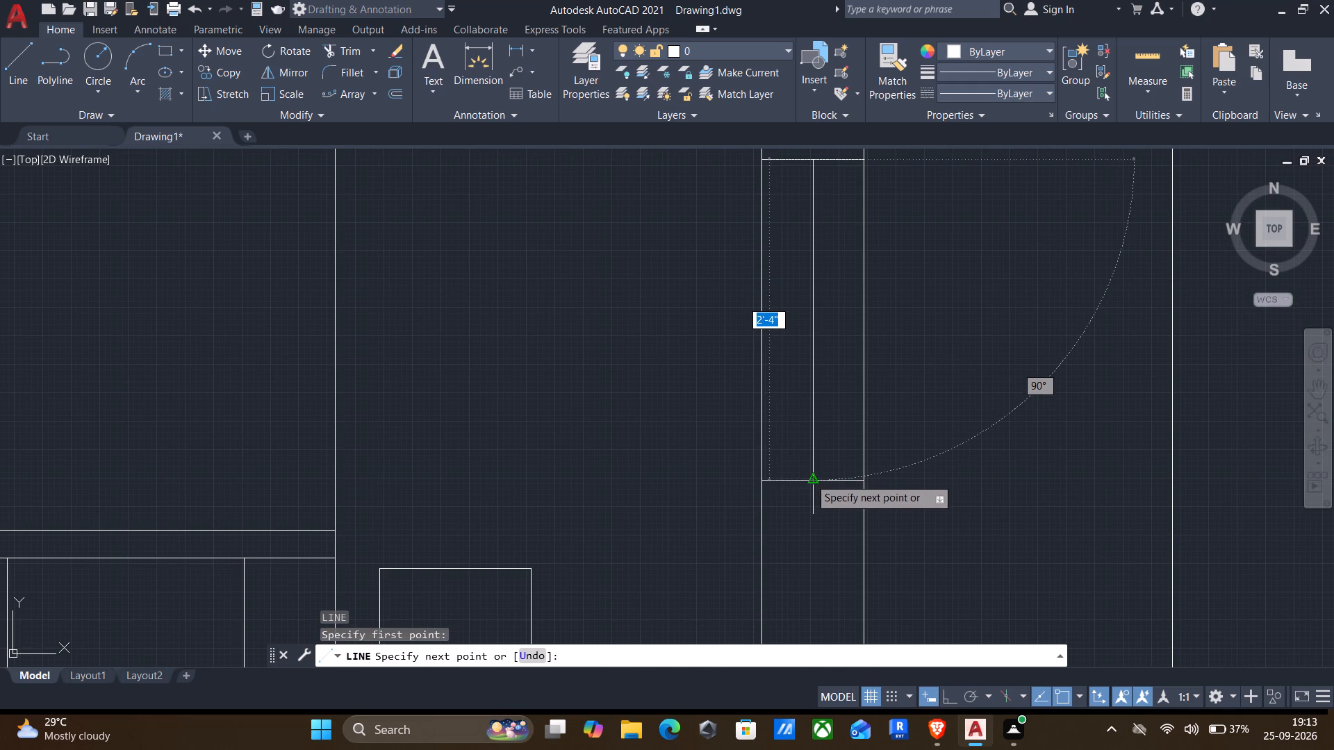
click(809, 478)
key(Return)
Offset the window's centre line 1" to each side.
key(o)
key(Return)
click(795, 424)
click(853, 415)
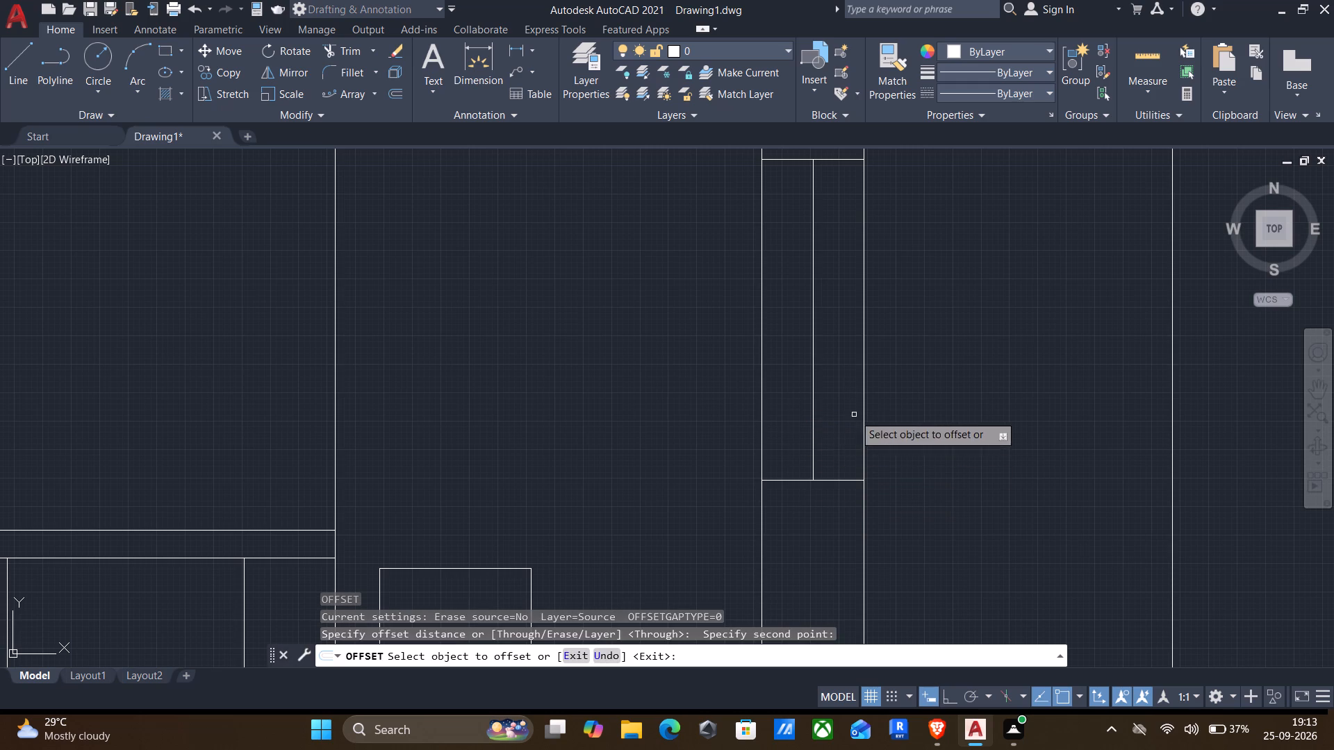
click(814, 414)
text(1")
key(Return)
click(812, 410)
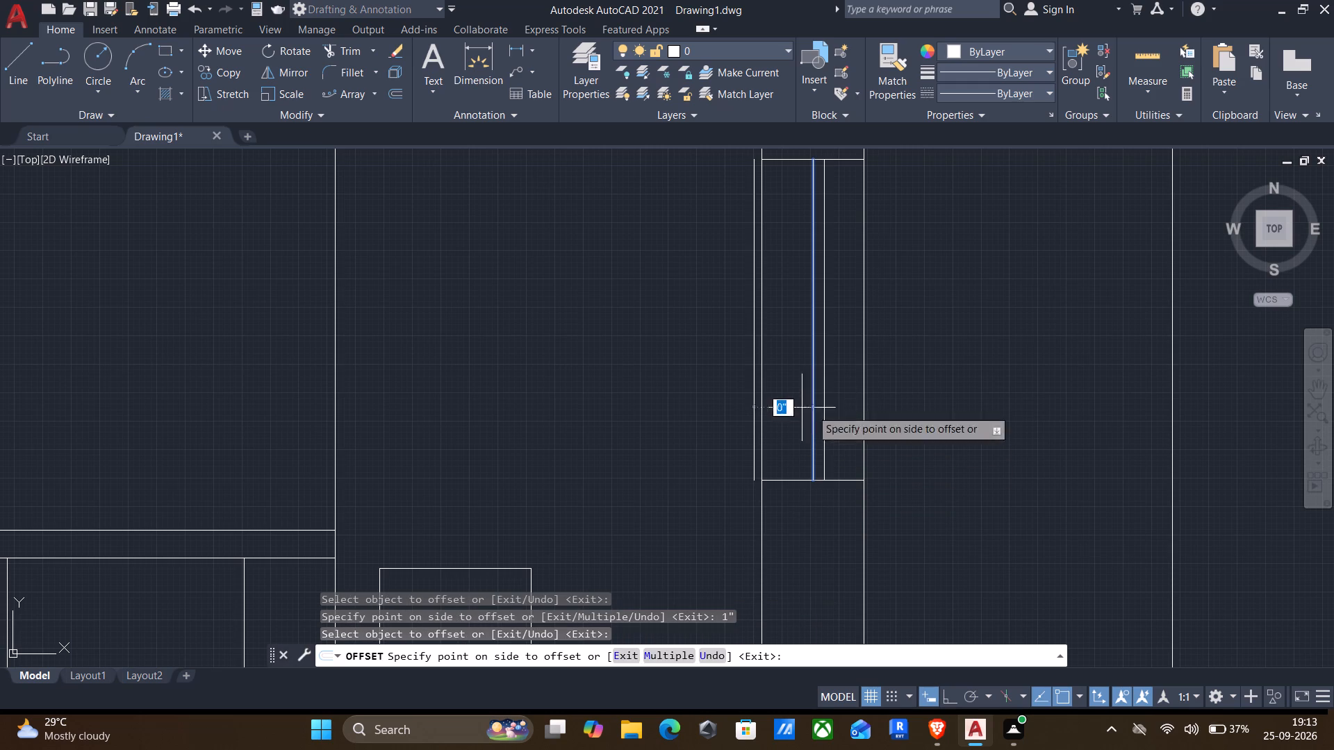
key(1)
key(shift+quotedbl)
key(Return)
key(Return)
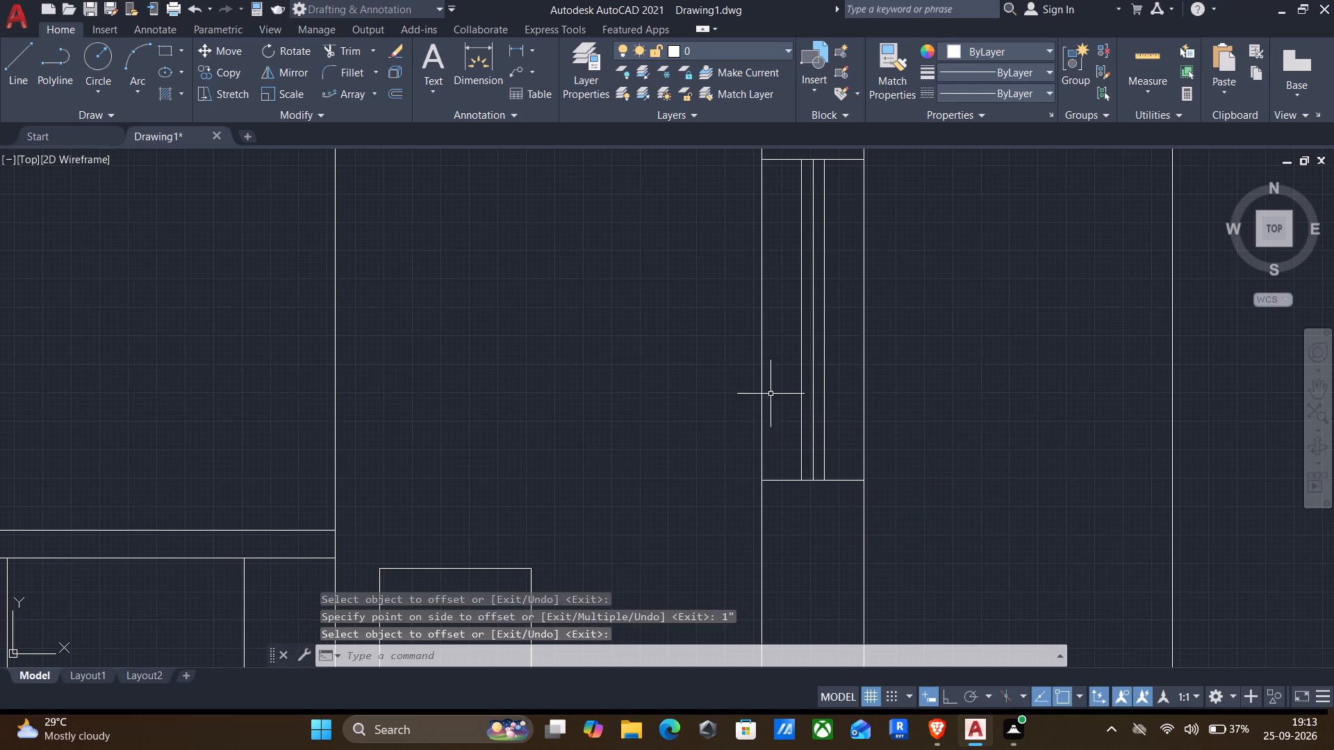
Erase the original centre line between the two offset window lines.
click(812, 396)
key(Delete)
Draw a 2'6" door line running west from the outer corner of the wall stub north of the bedroom's east door opening.
scroll(815, 419, down, 2)
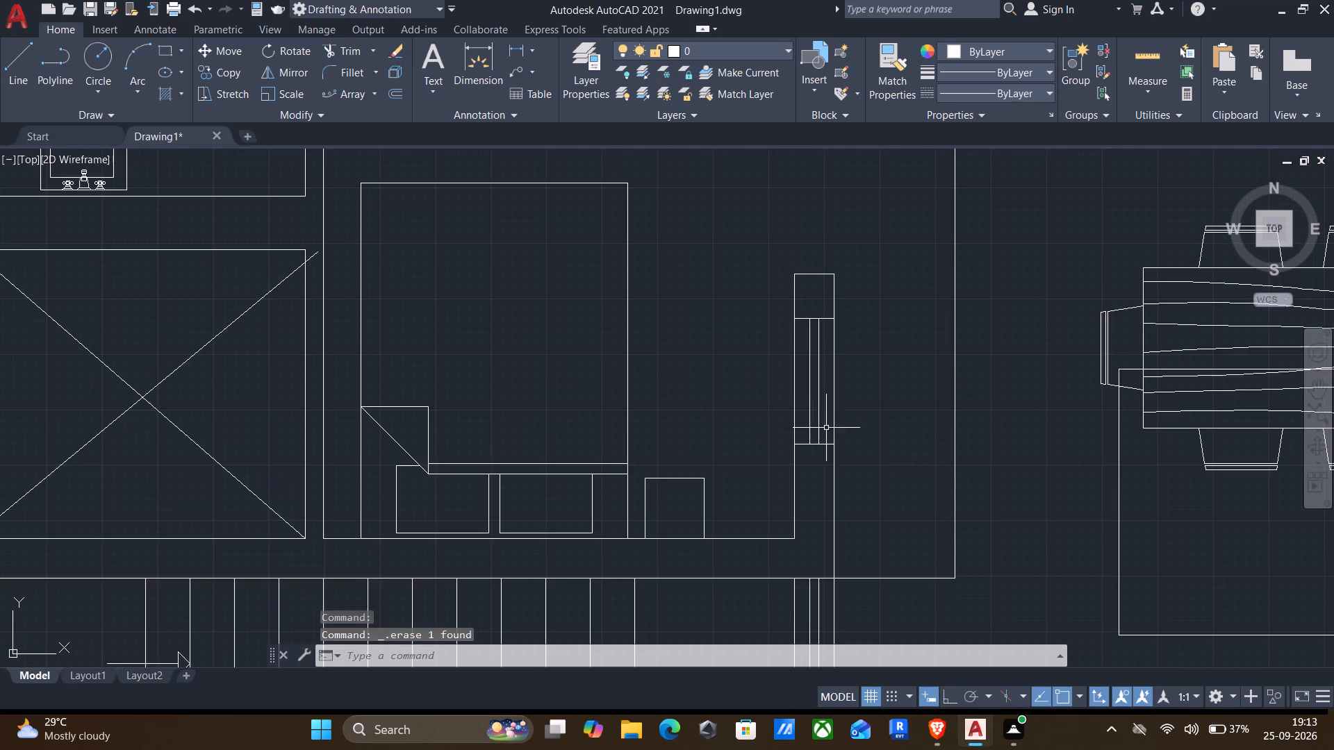
middle_drag(855, 433, 1000, 383)
scroll(1021, 382, down, 1)
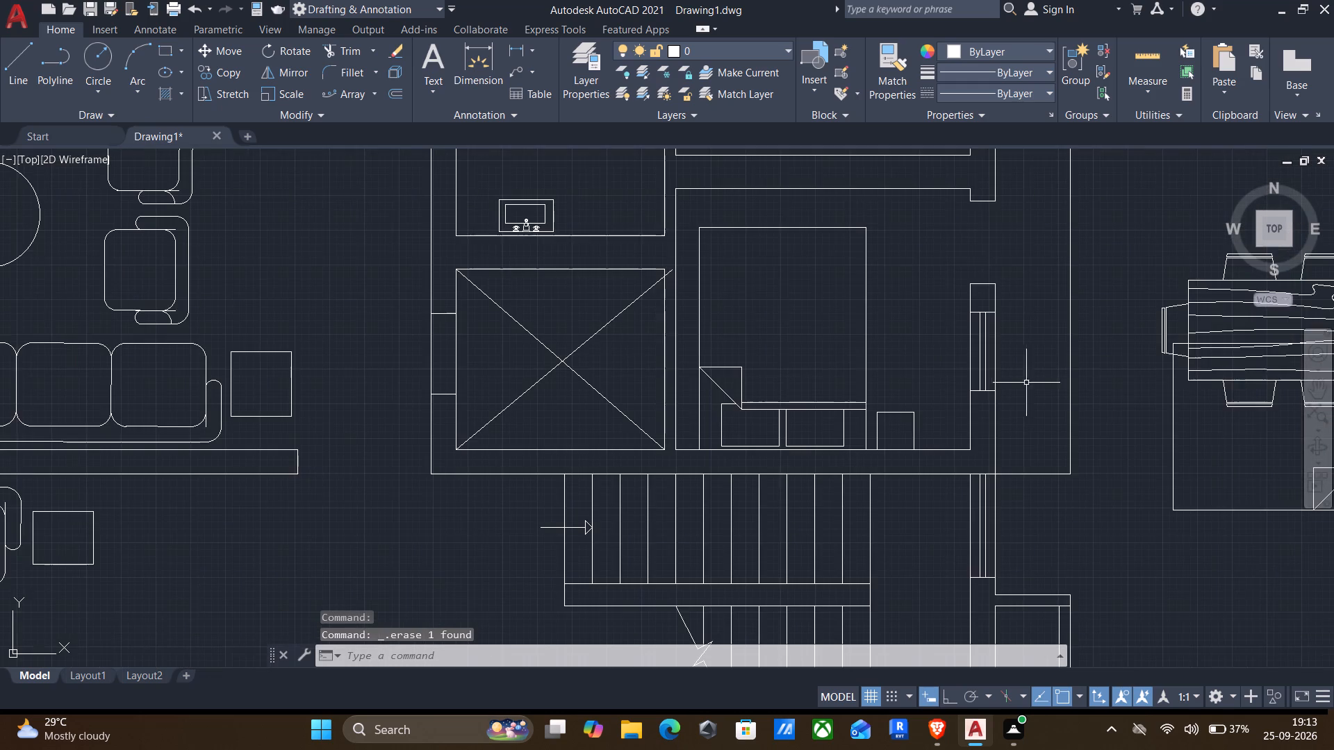
middle_drag(1032, 383, 982, 369)
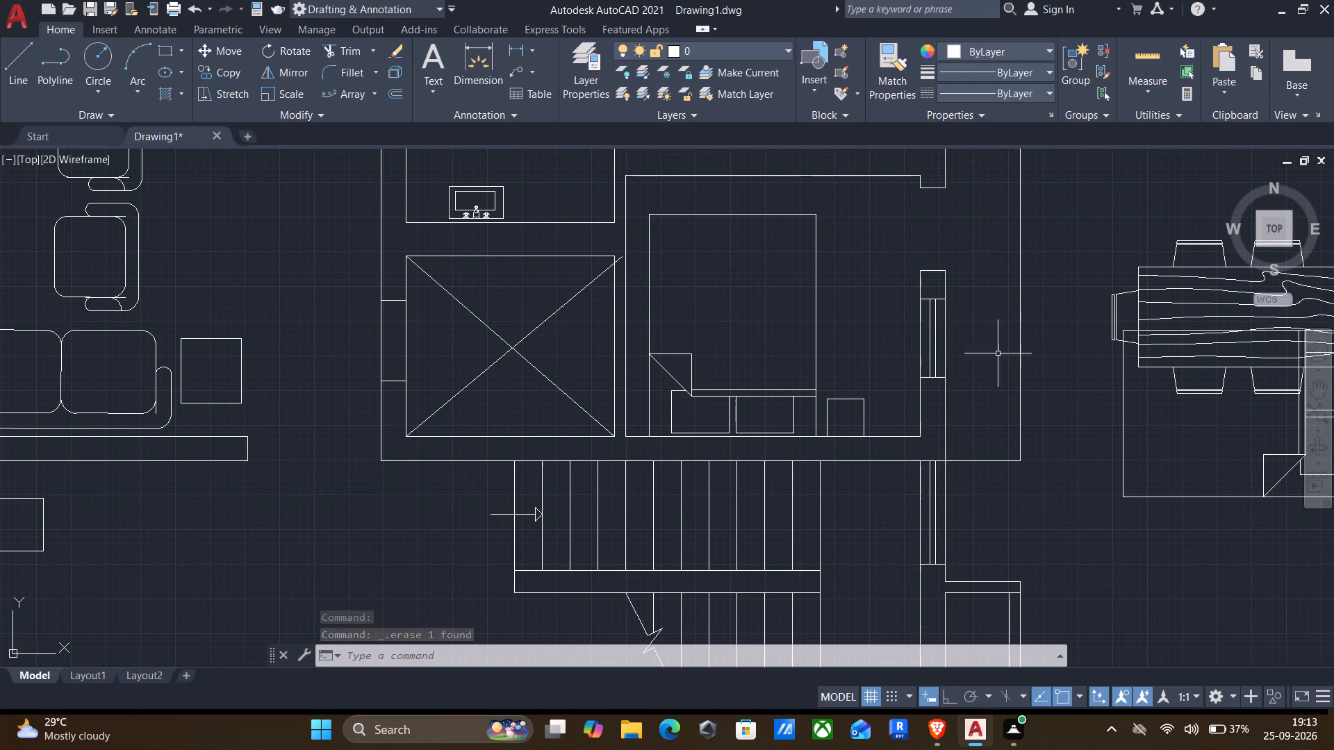
middle_drag(1012, 330, 1059, 452)
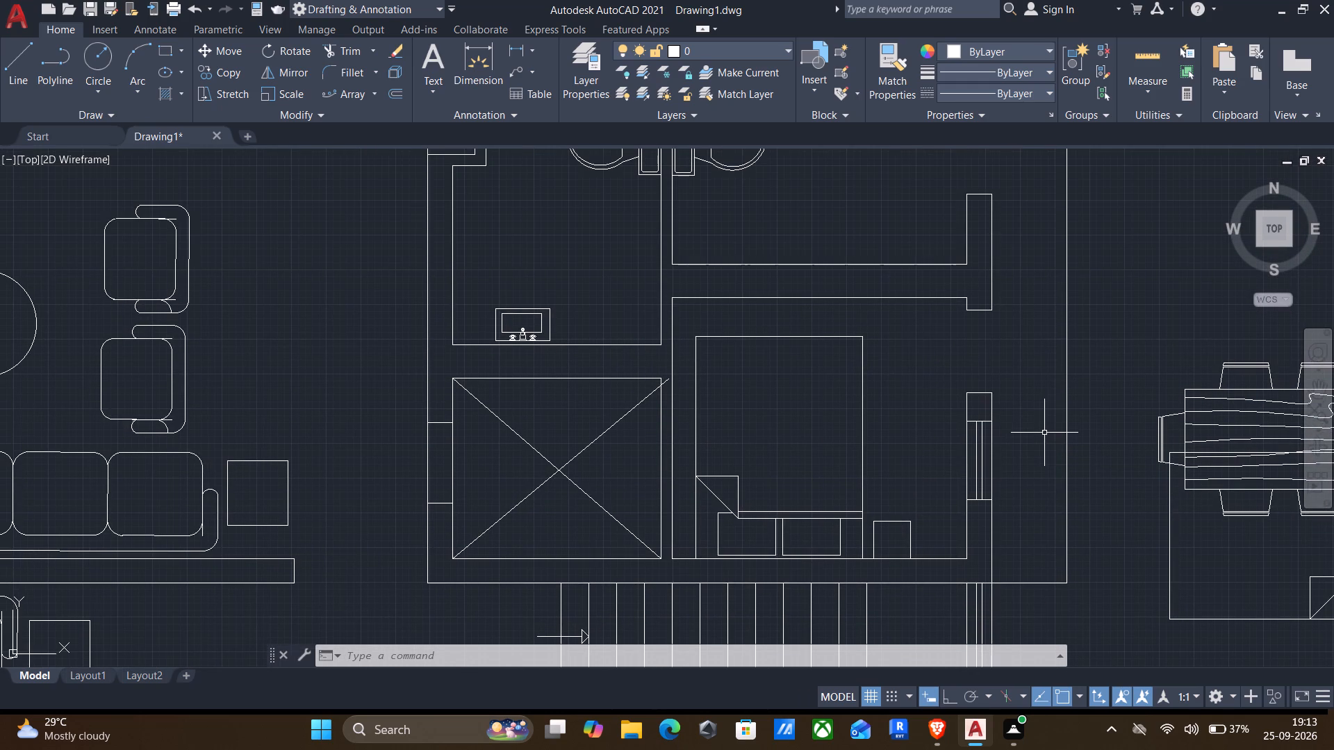
key(l)
key(Return)
click(992, 312)
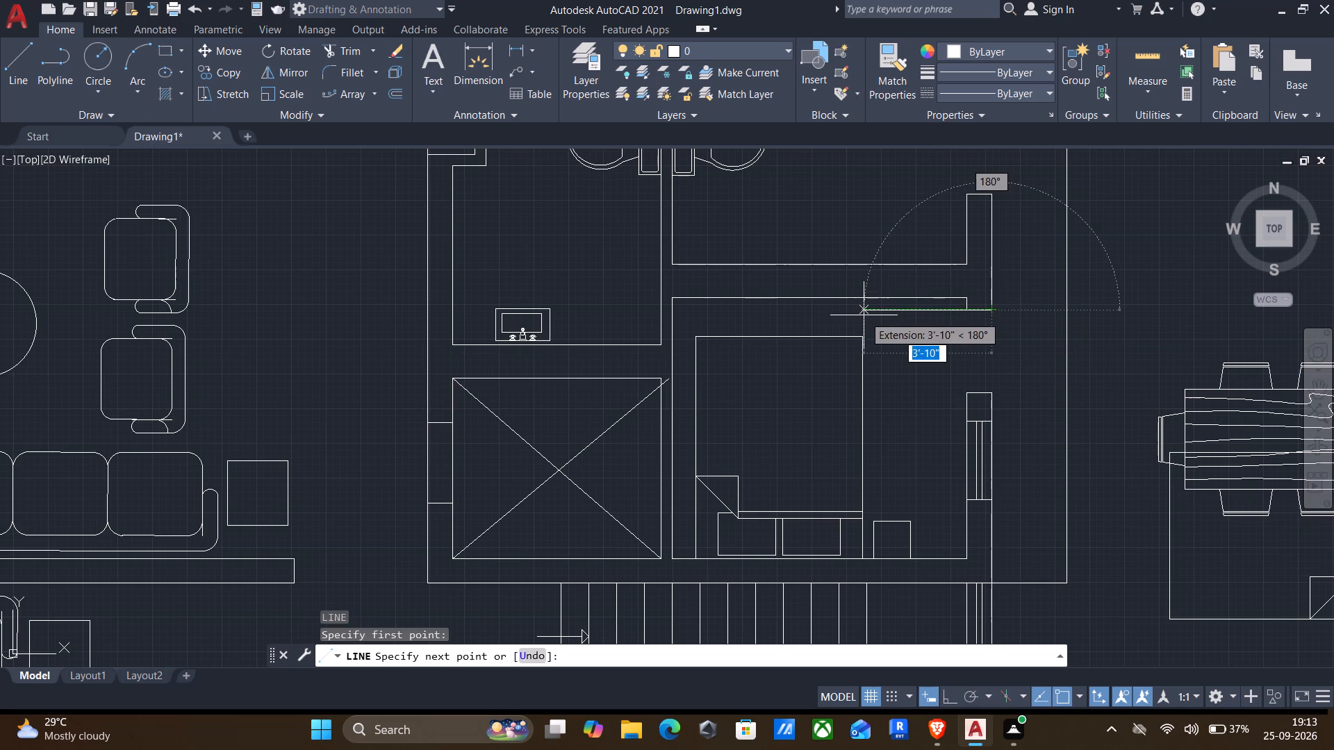
text(2')
text(6")
key(Return)
key(Return)
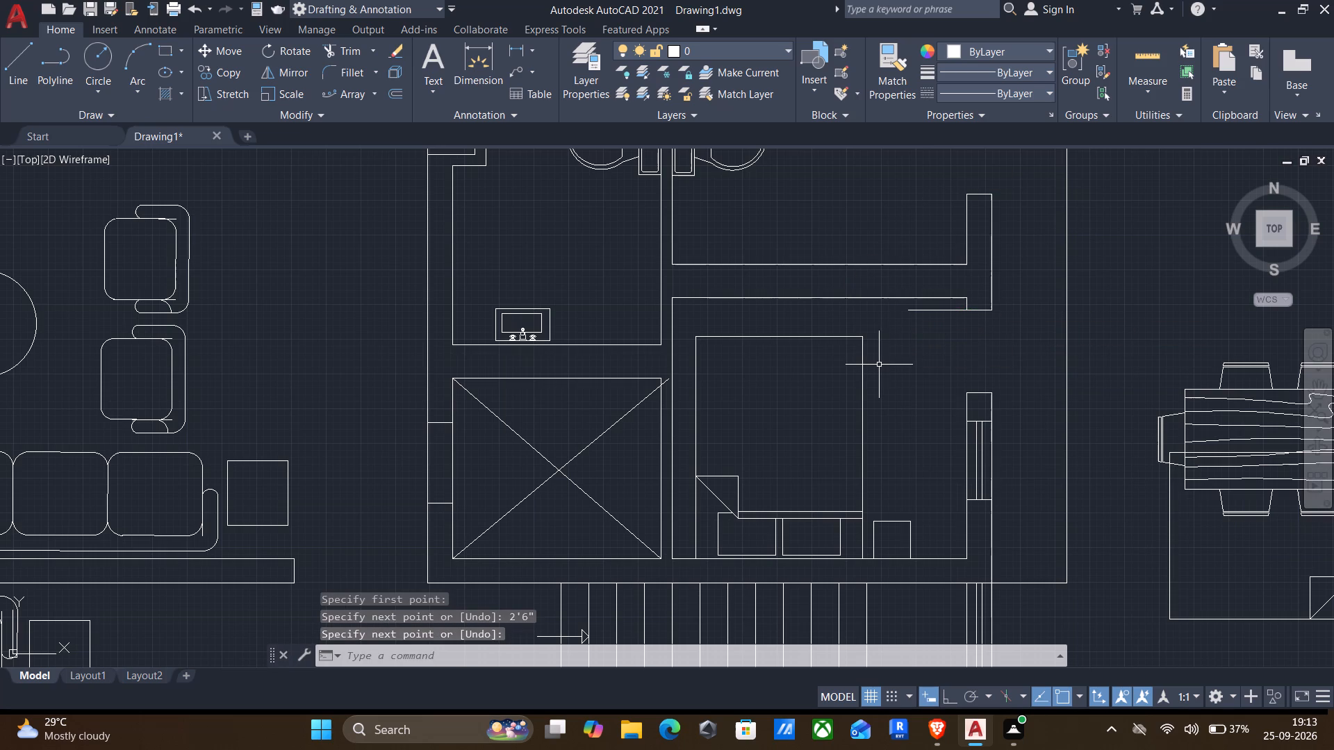
Offset the bedroom's east door line 1" to the south to give the door leaf its thickness.
key(o)
key(Return)
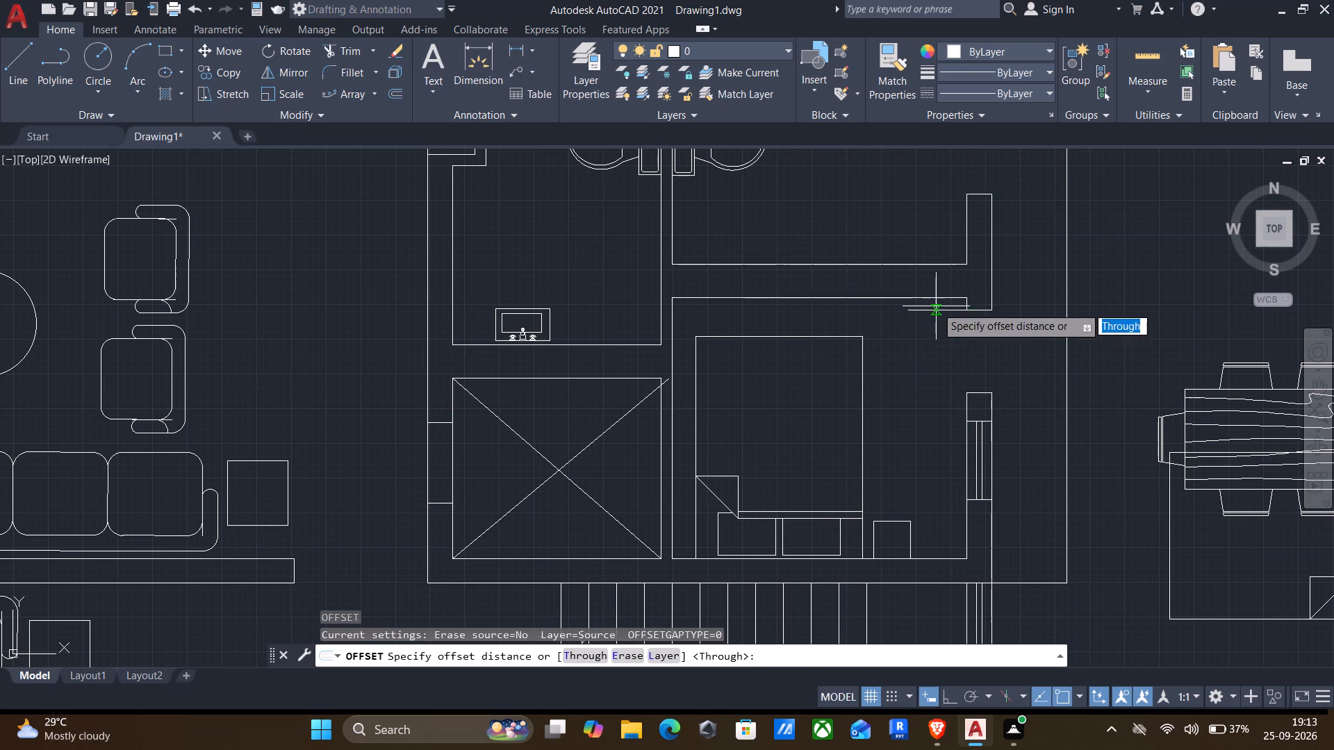
click(936, 306)
click(936, 351)
click(947, 310)
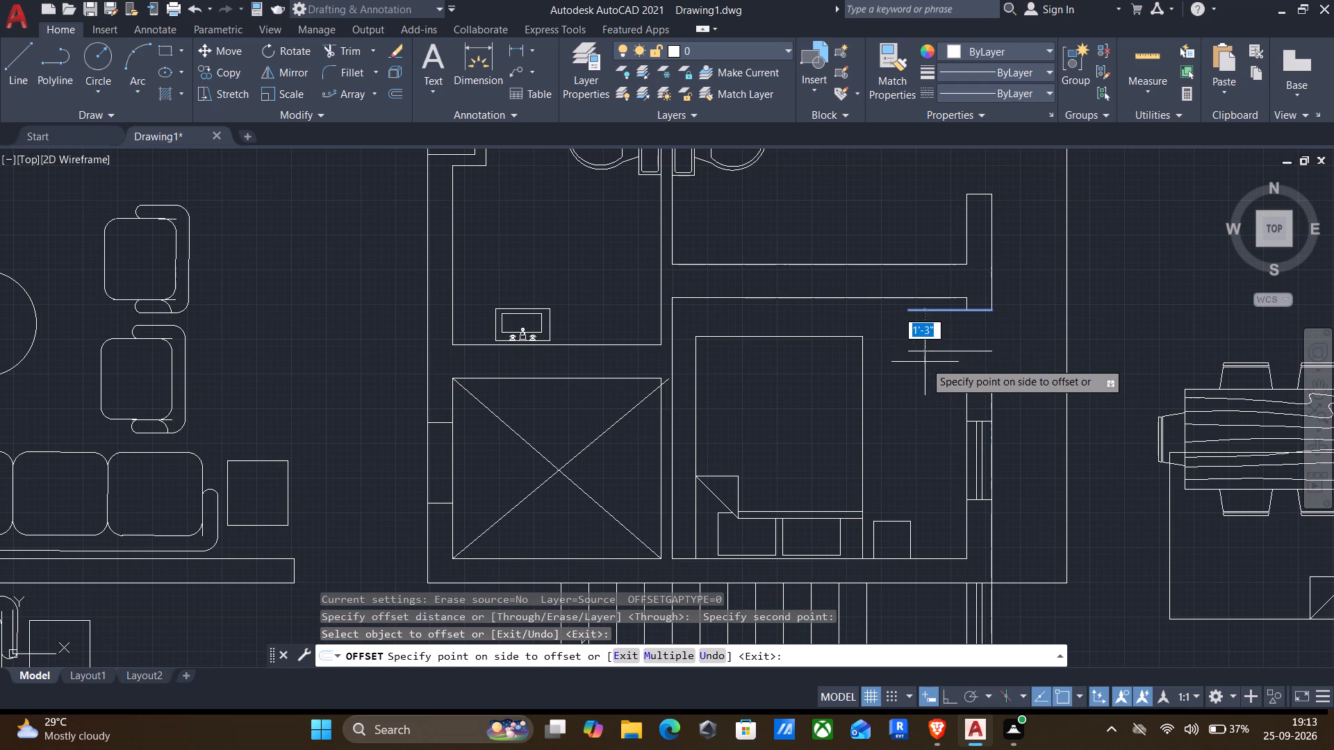
key(1)
key(shift+quotedbl)
key(Return)
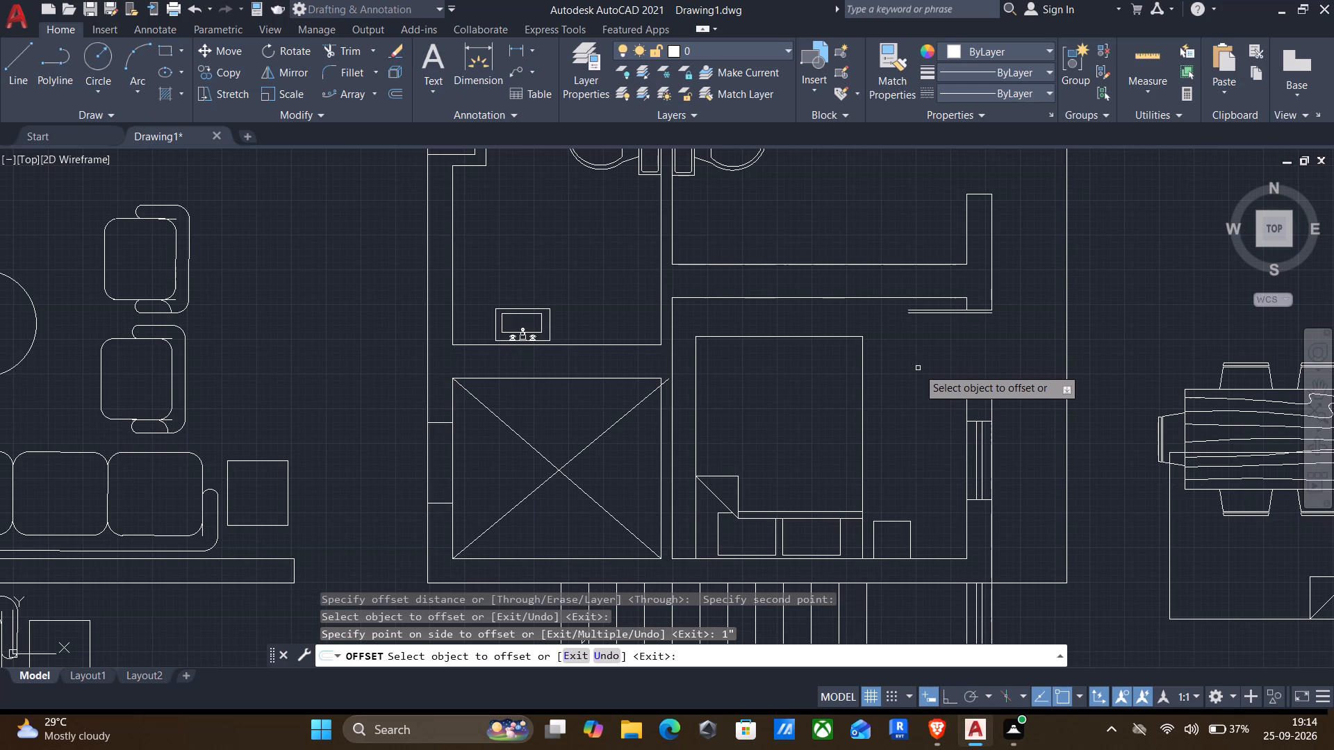
middle_drag(858, 398, 1023, 251)
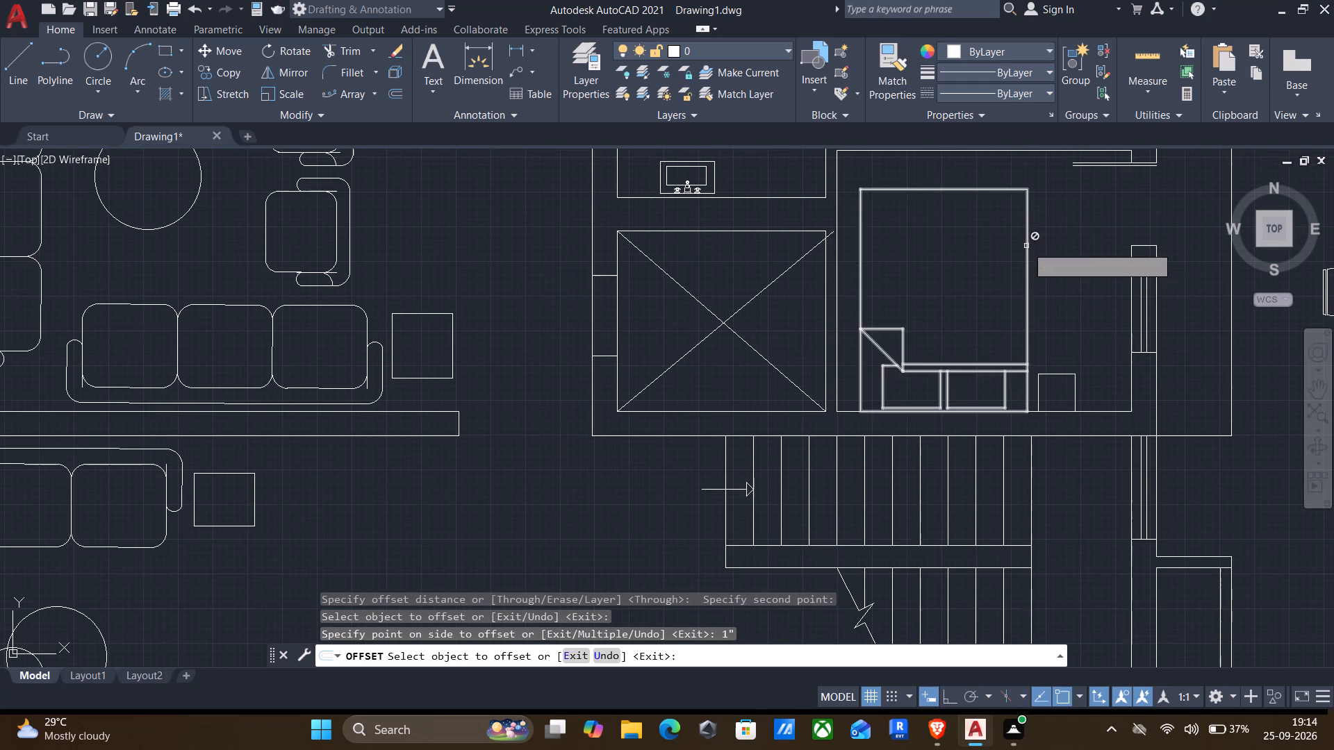
key(Escape)
Copy the washbasin from the west bathroom's south wall to the east bathroom's south wall, near its east end.
middle_drag(1041, 252, 1006, 360)
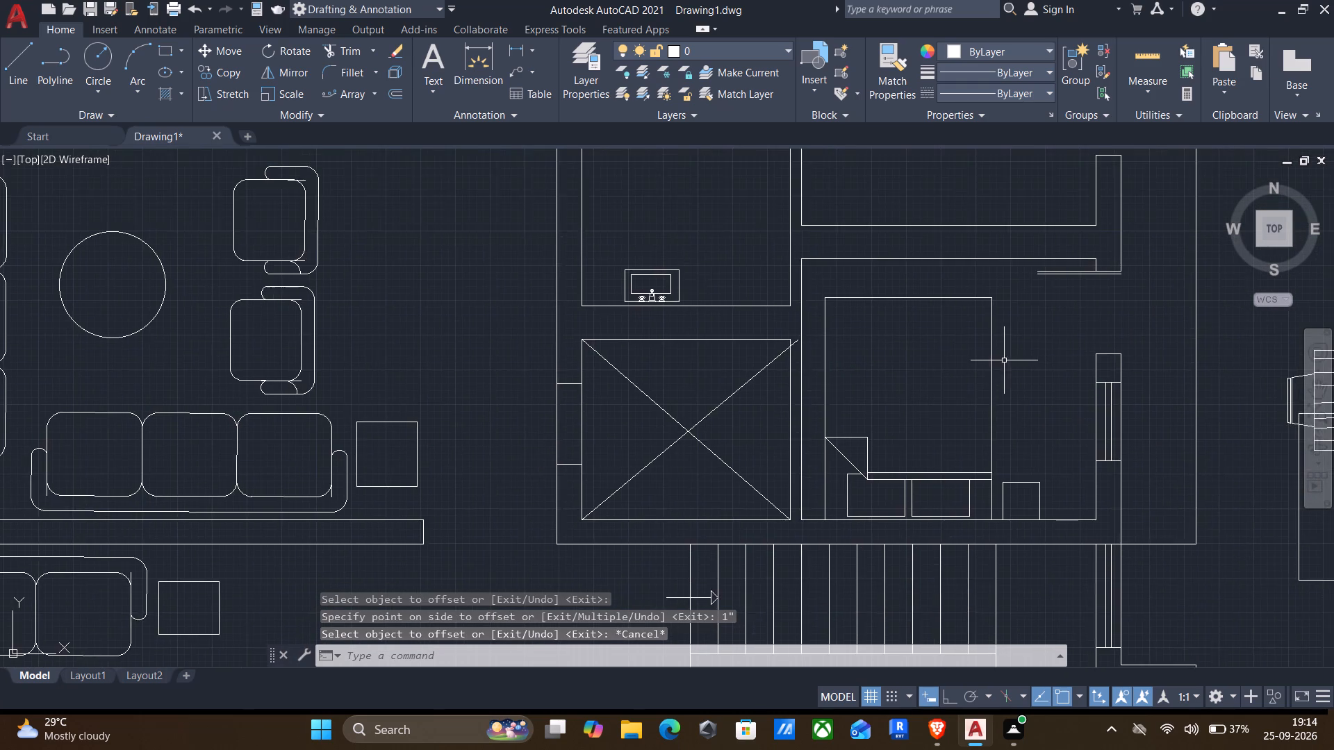
scroll(1001, 360, down, 1)
middle_drag(1006, 353, 936, 427)
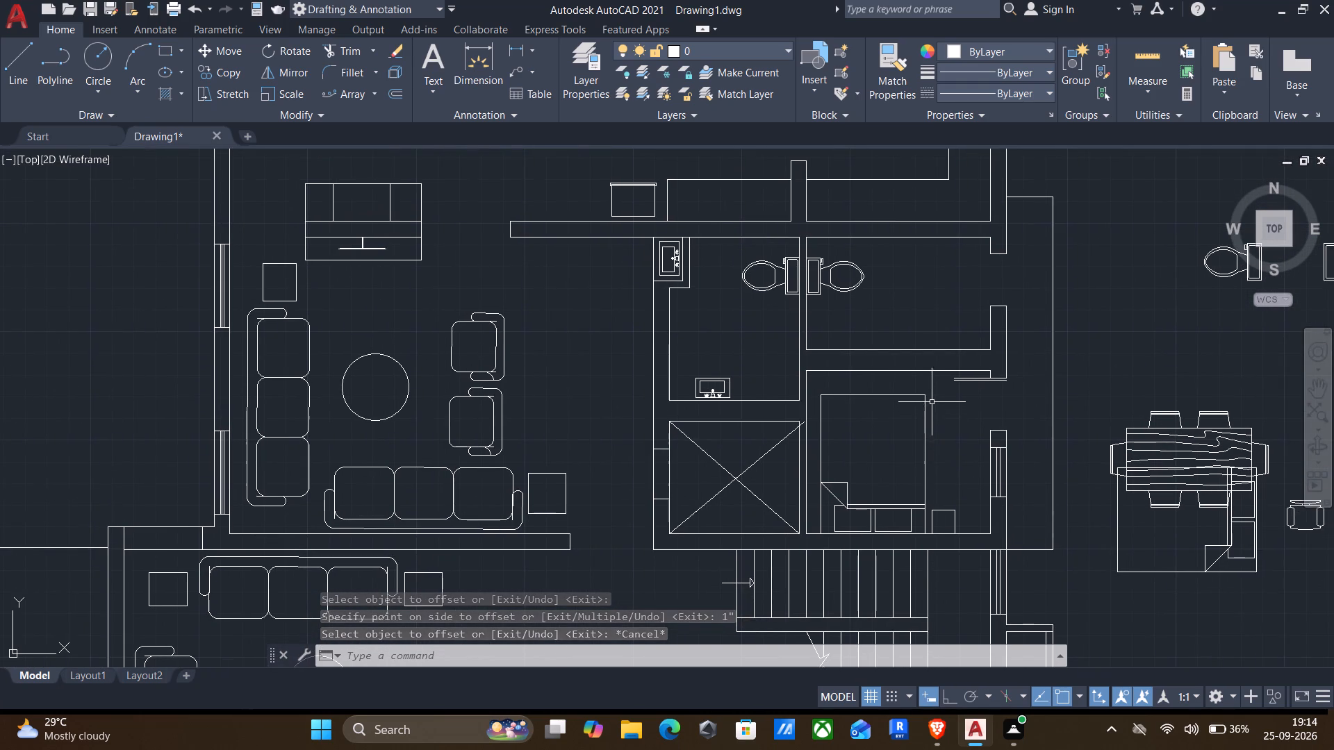
scroll(689, 366, up, 1)
click(685, 367)
click(768, 434)
text(co)
key(Return)
click(722, 418)
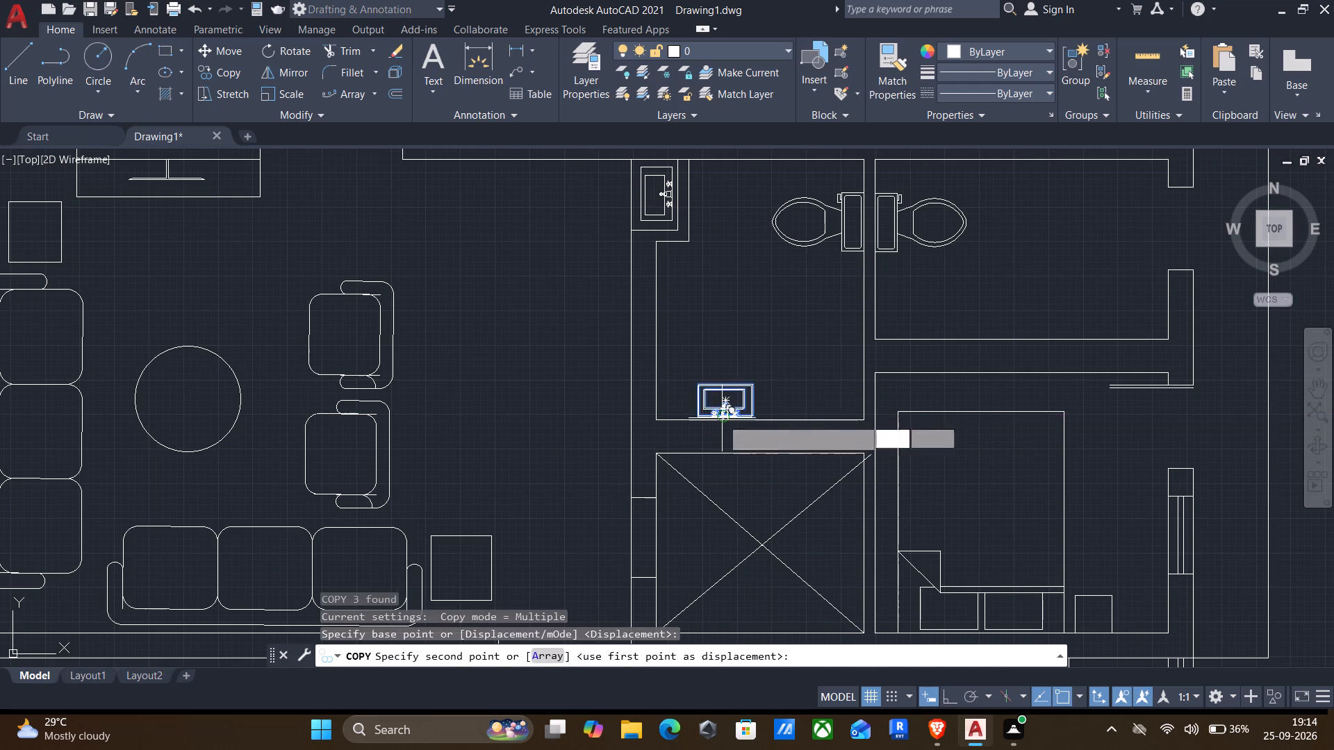
click(1113, 337)
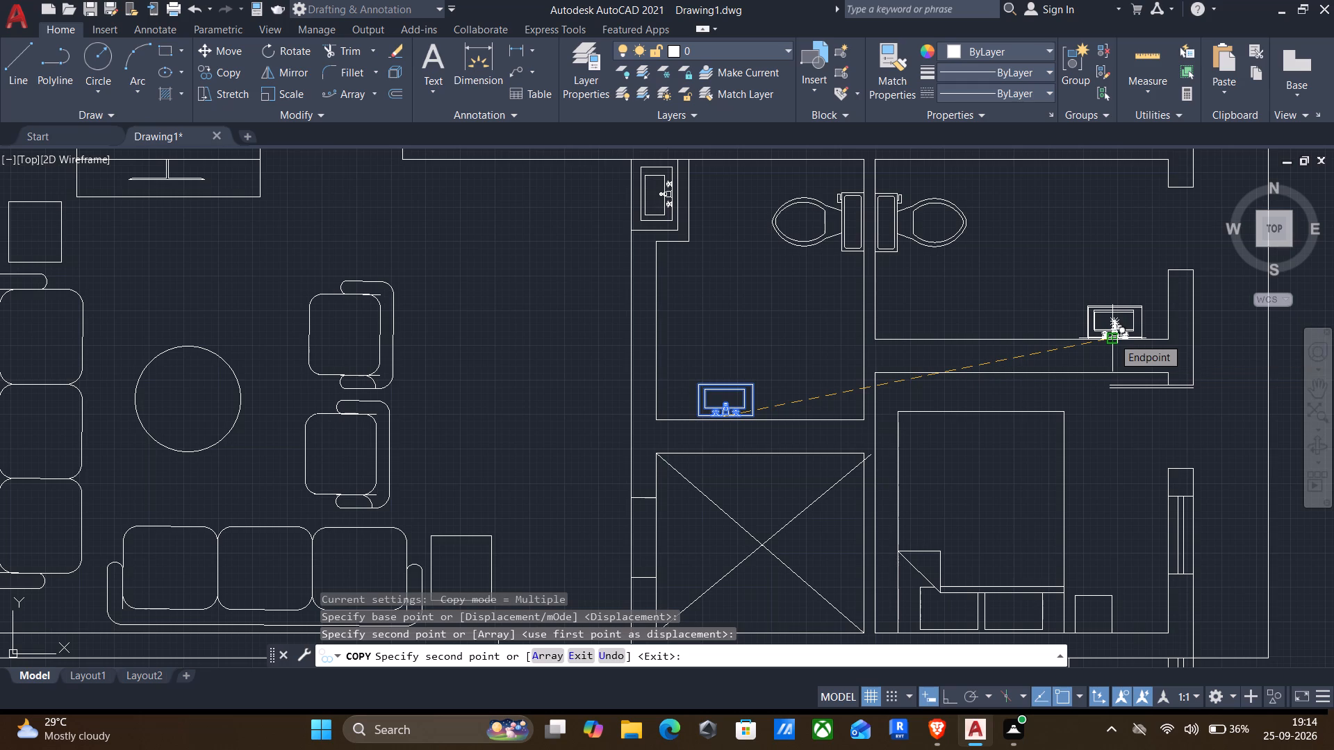
key(Escape)
Rotate the loose shower mixer outside the plan's east wall 180° so its spout points west.
middle_drag(1109, 340, 1067, 344)
scroll(850, 360, up, 1)
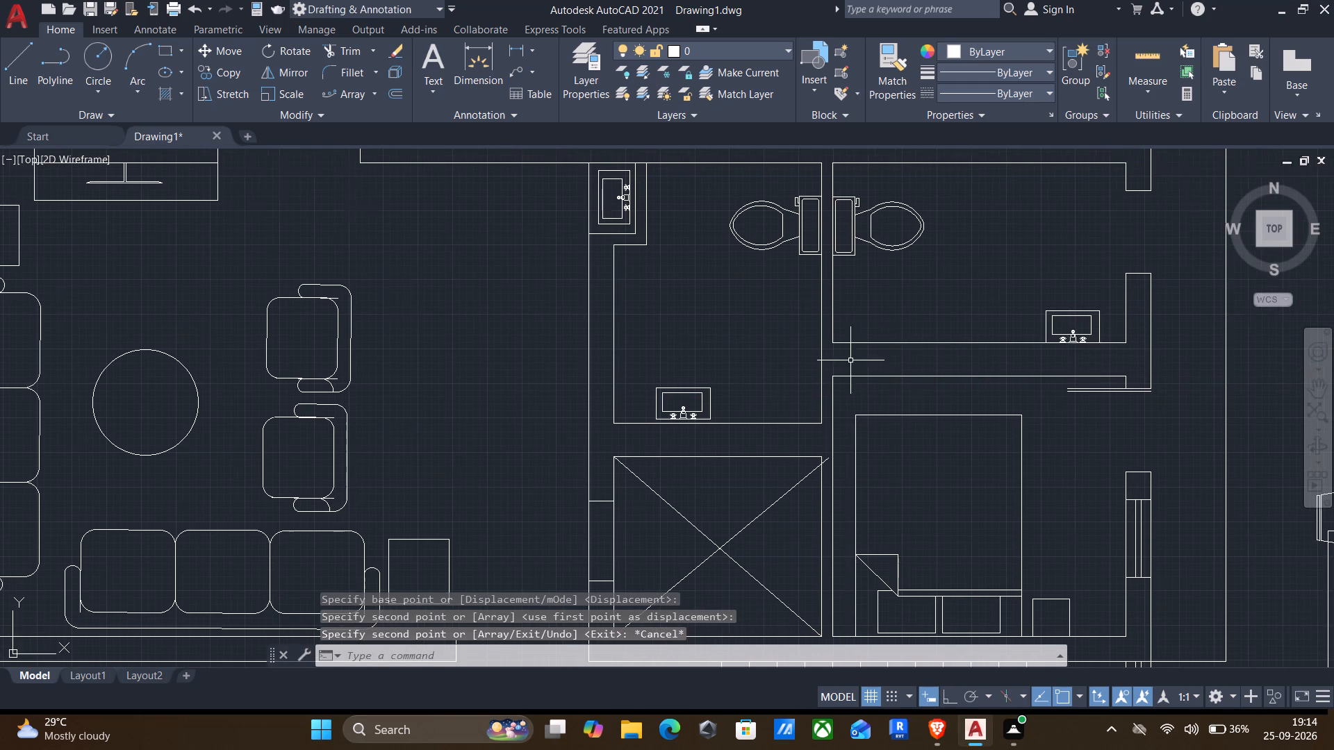
scroll(850, 360, down, 2)
middle_drag(999, 418, 527, 300)
scroll(1100, 501, down, 1)
middle_drag(1098, 516, 832, 303)
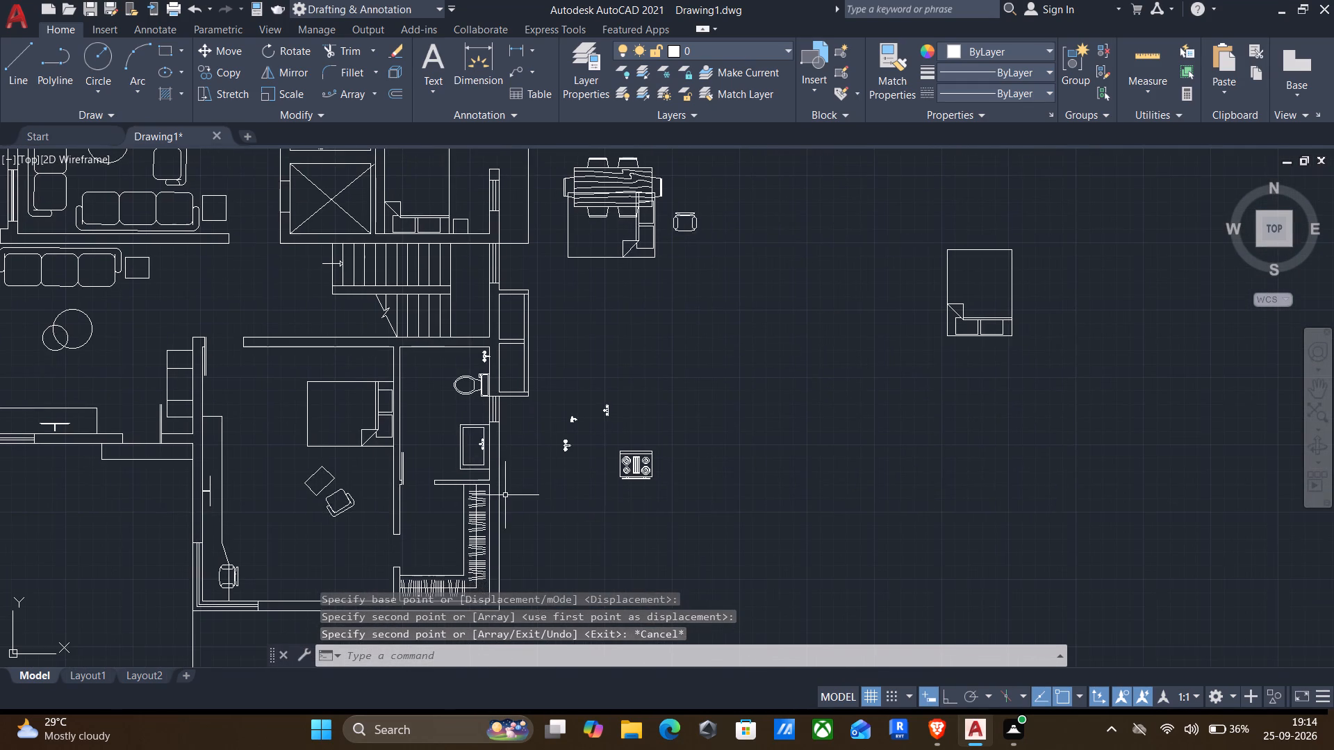
scroll(596, 440, up, 3)
click(413, 430)
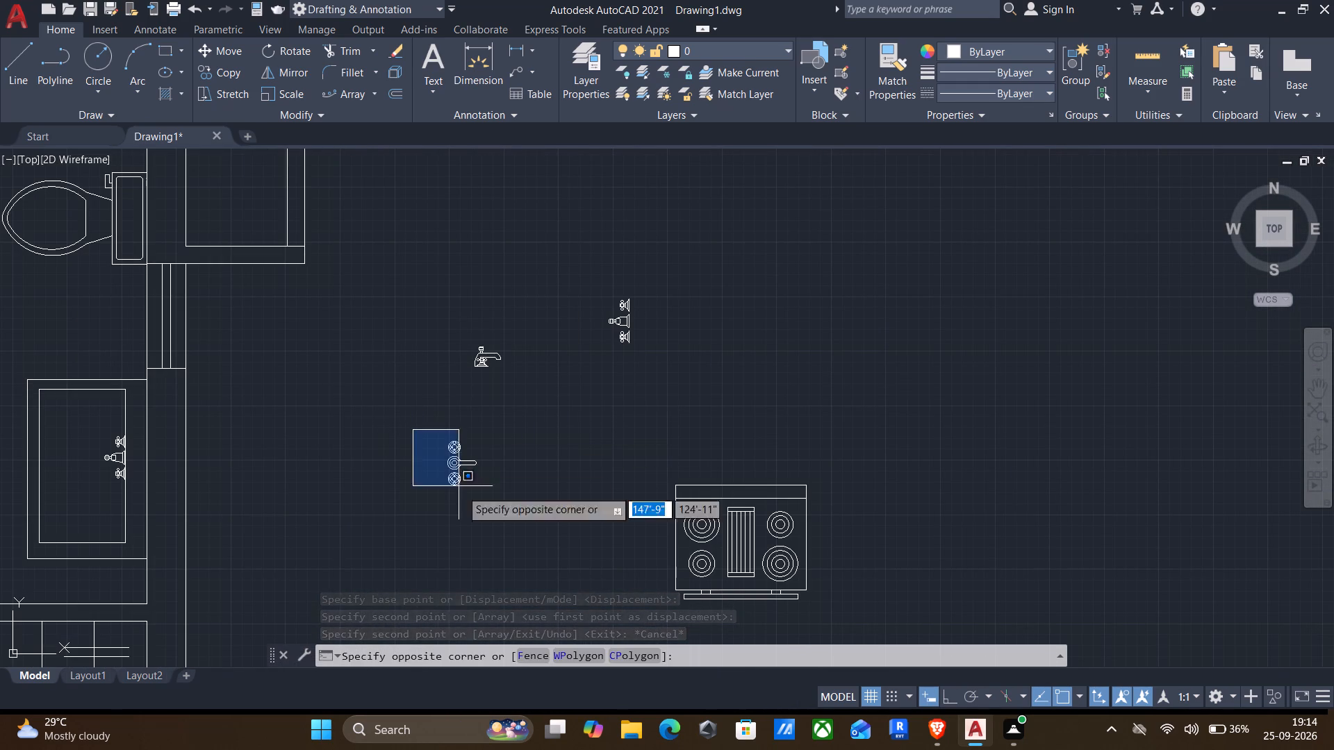
click(499, 536)
key(r)
key(o)
key(Return)
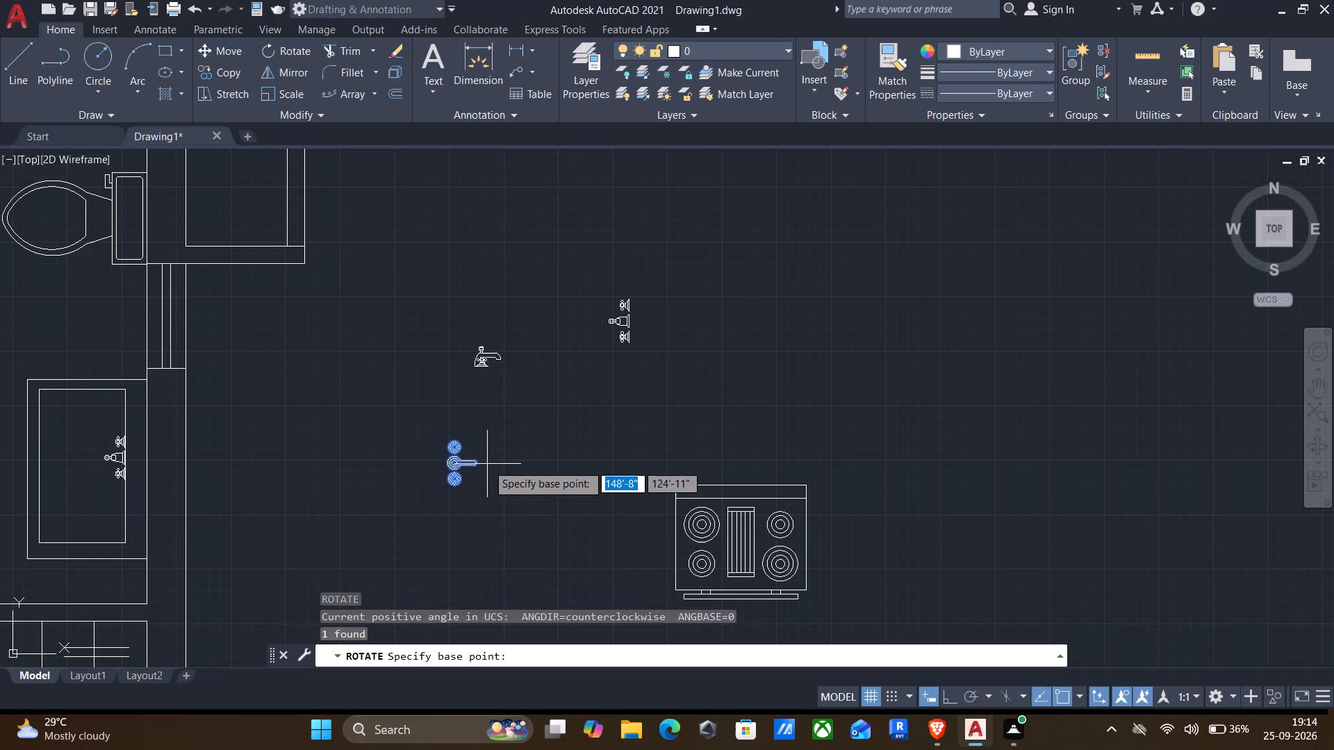
drag(479, 465, 477, 476)
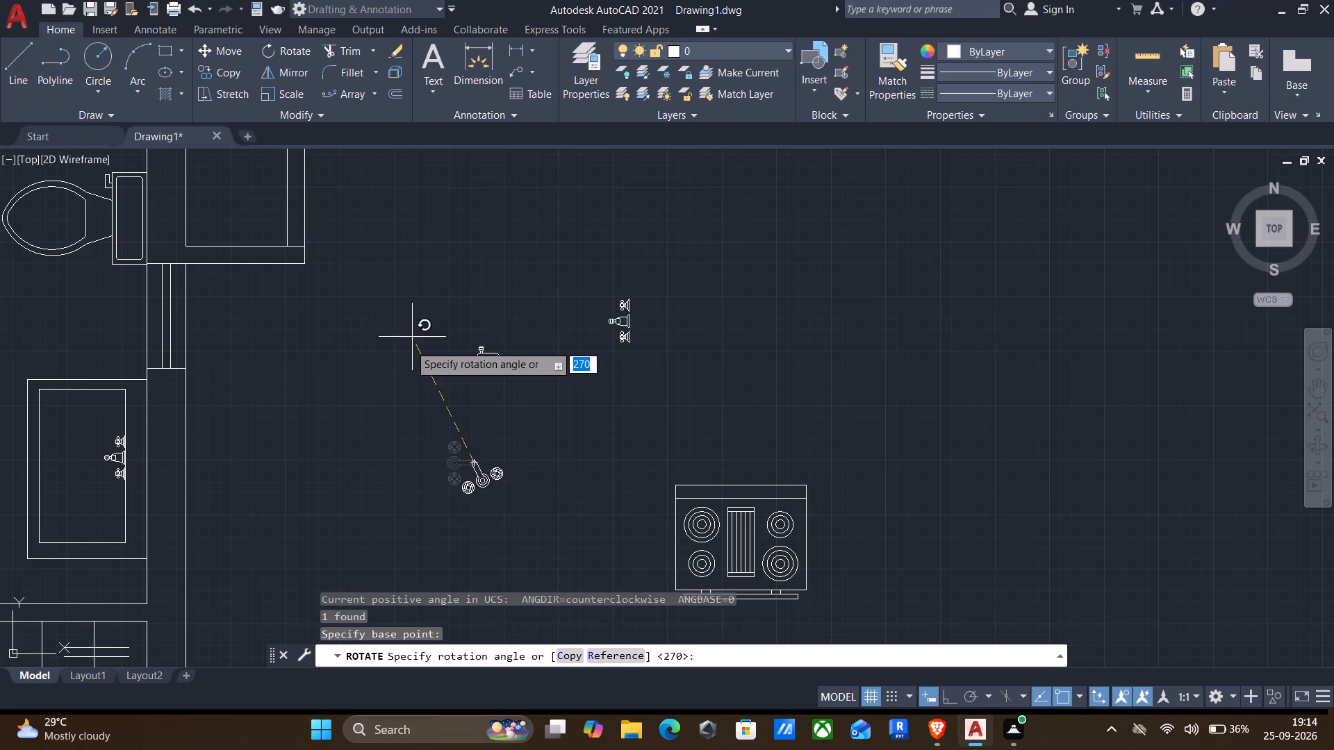
key(F8)
click(390, 408)
Copy the rotated shower mixer by its spout end onto the east bathroom's west wall, just south of the toilet.
drag(391, 402, 415, 428)
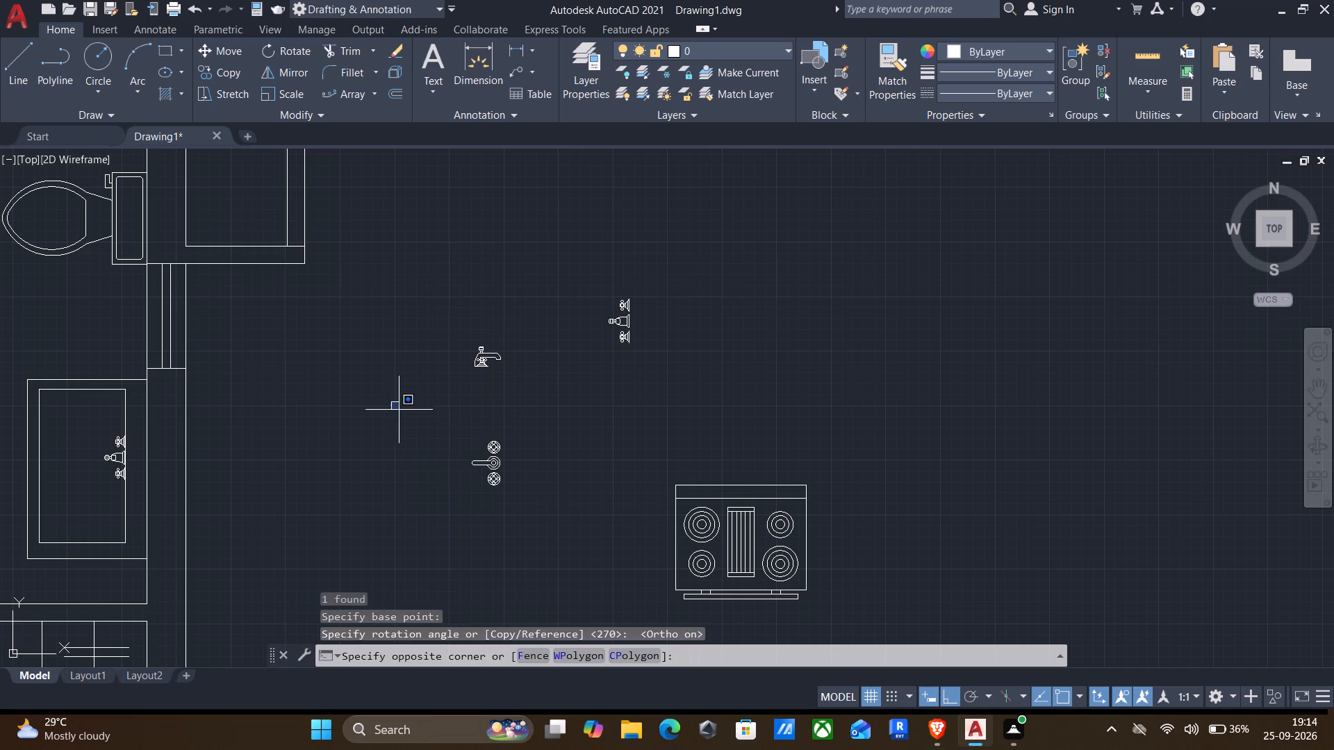
drag(415, 428, 420, 434)
click(580, 554)
key(v)
key(BackSpace)
key(BackSpace)
text(co)
key(Return)
scroll(461, 461, up, 2)
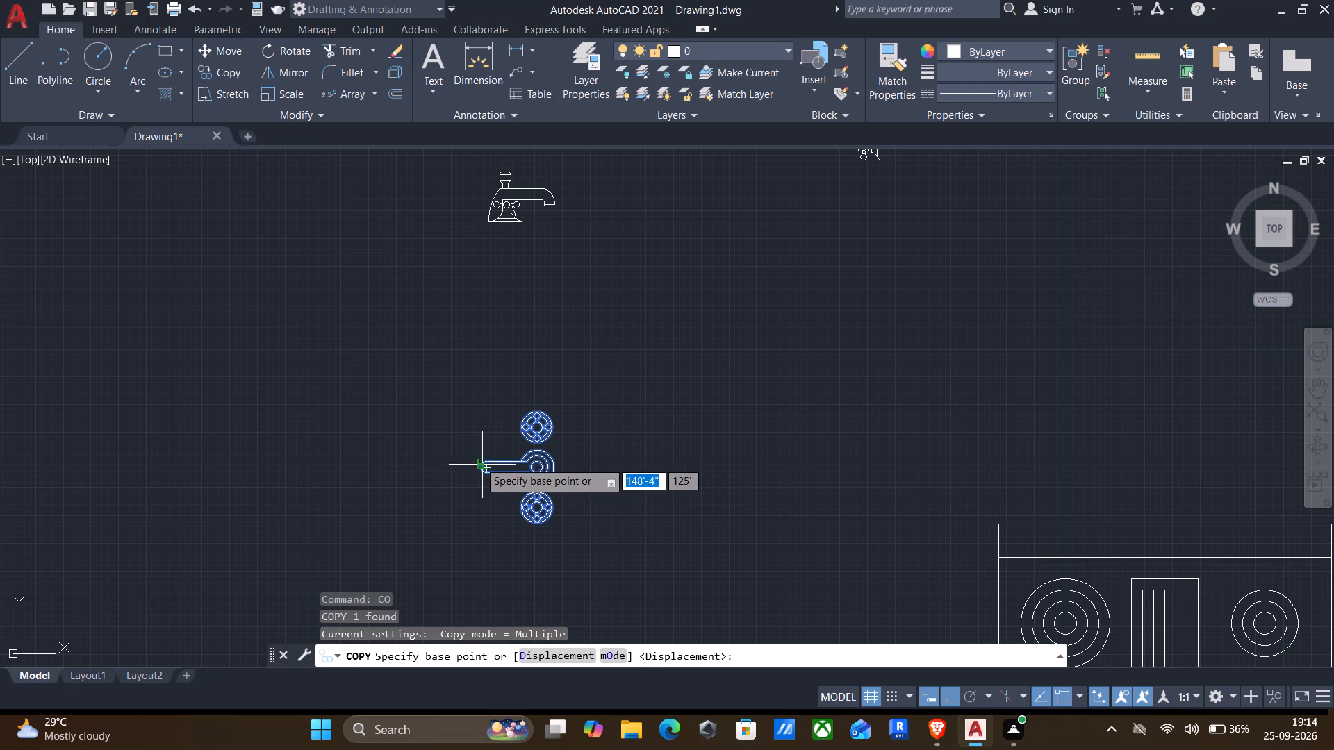
click(481, 467)
key(F8)
scroll(533, 412, down, 1)
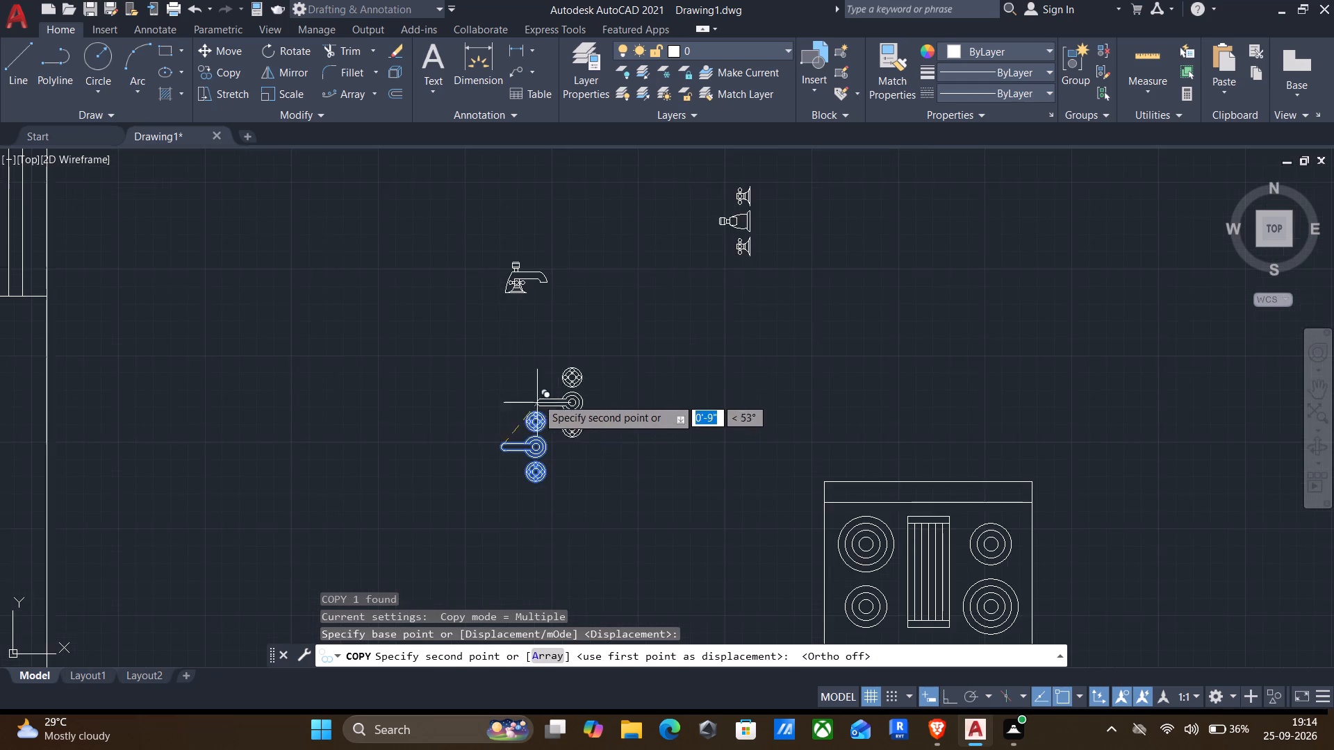
middle_drag(537, 397, 856, 482)
scroll(853, 478, down, 1)
middle_drag(695, 386, 935, 560)
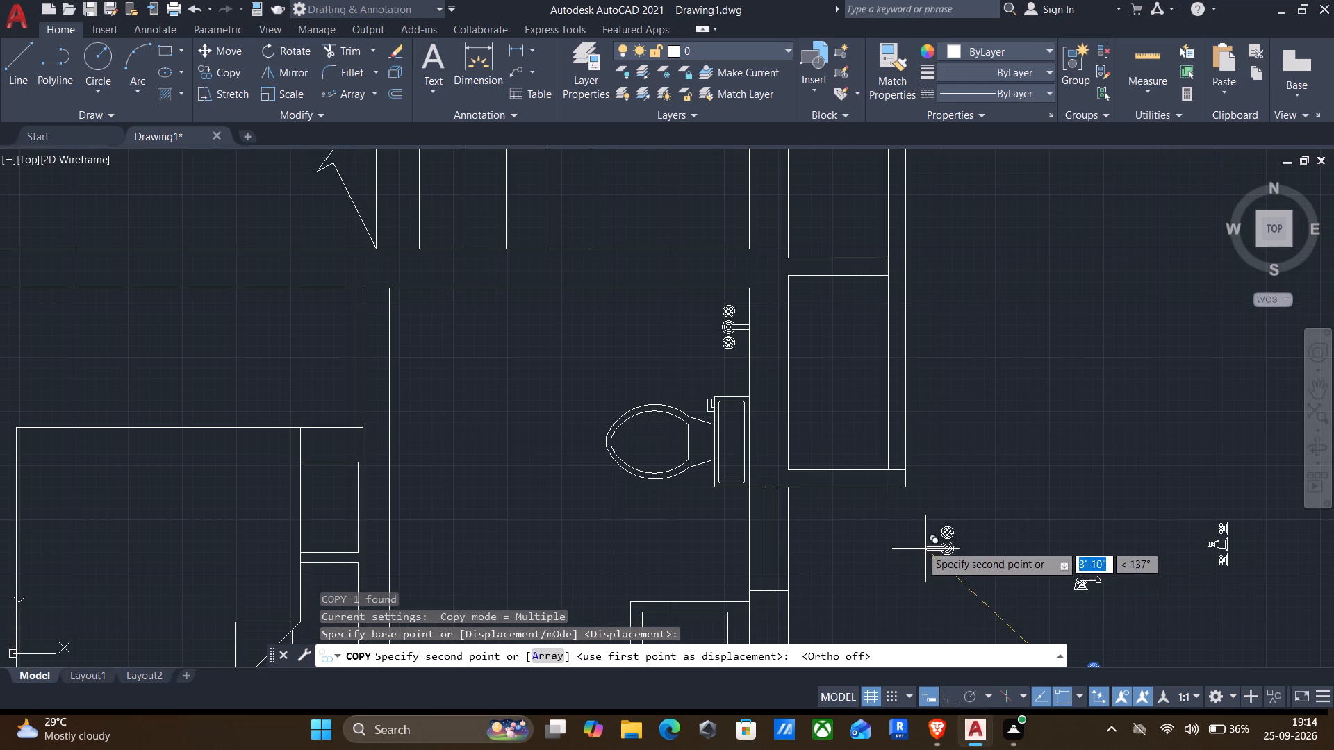
middle_drag(637, 345, 880, 526)
scroll(880, 526, down, 3)
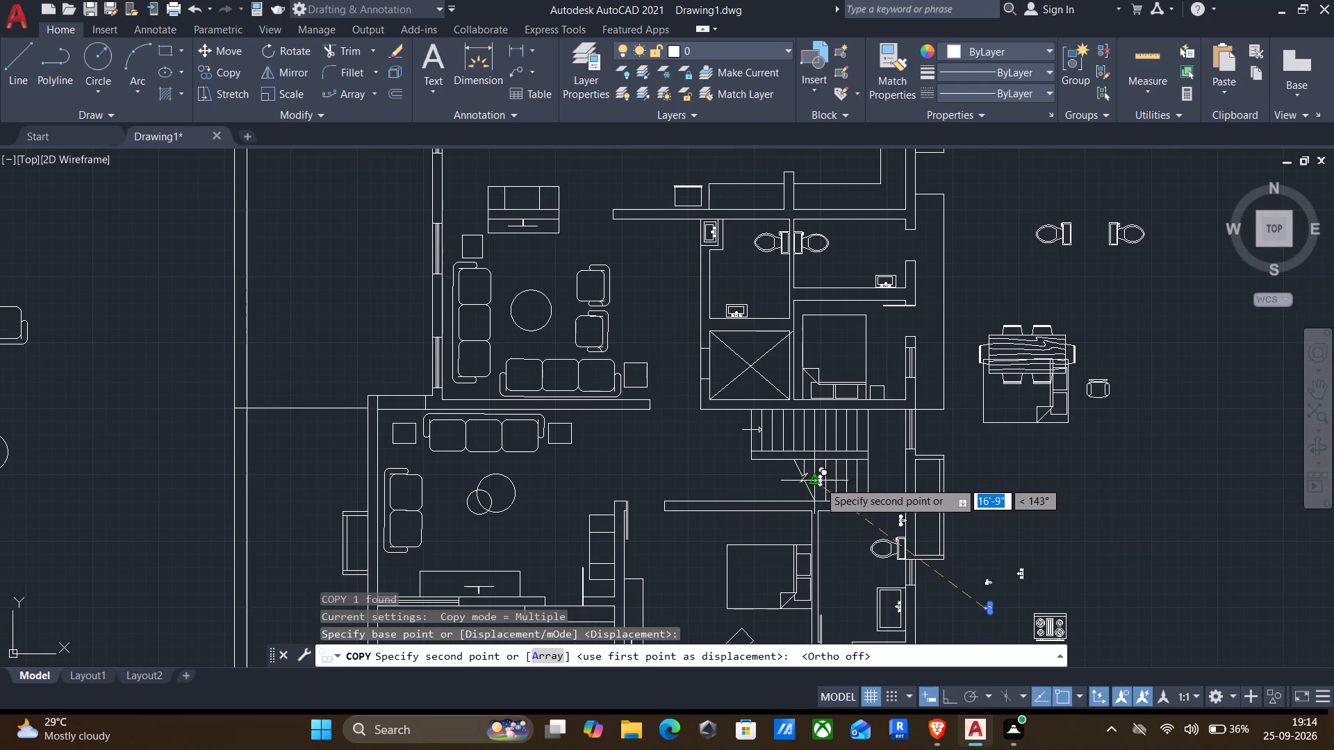
middle_drag(832, 502, 880, 377)
middle_drag(880, 375, 878, 591)
scroll(873, 365, up, 3)
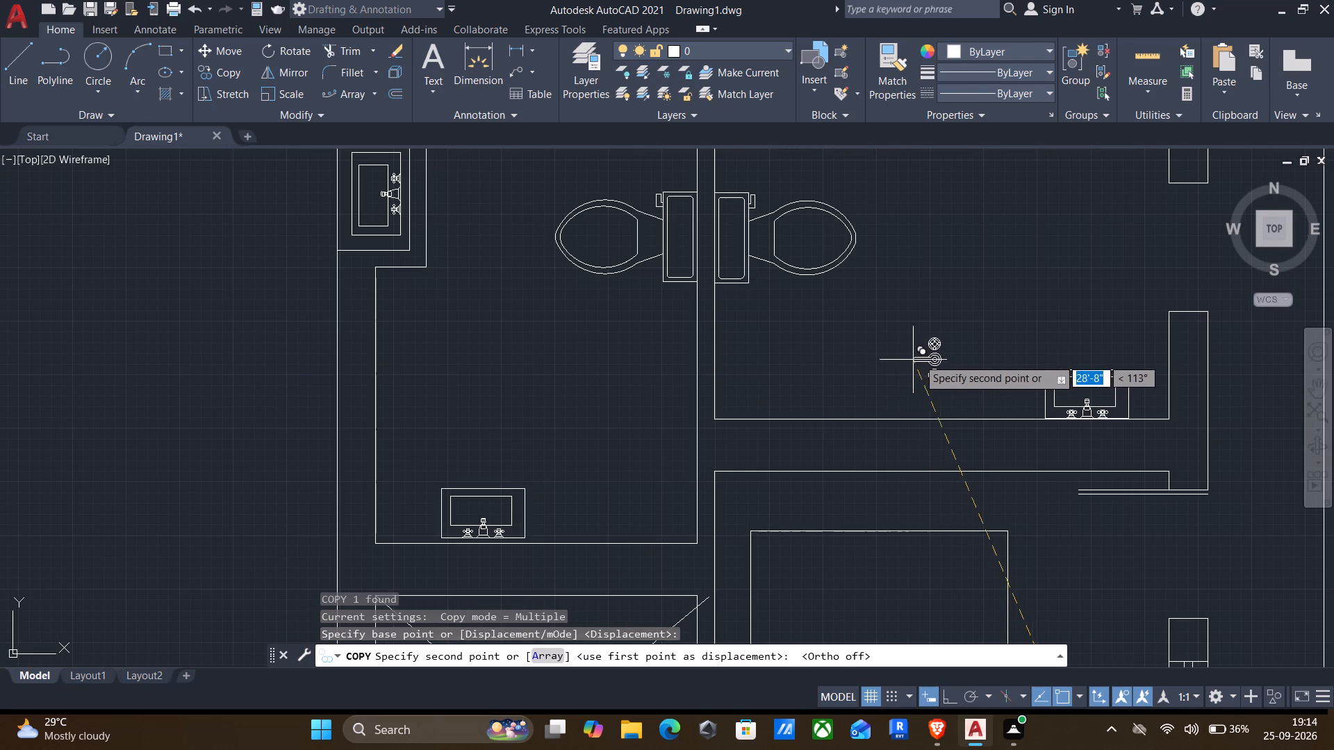
click(718, 354)
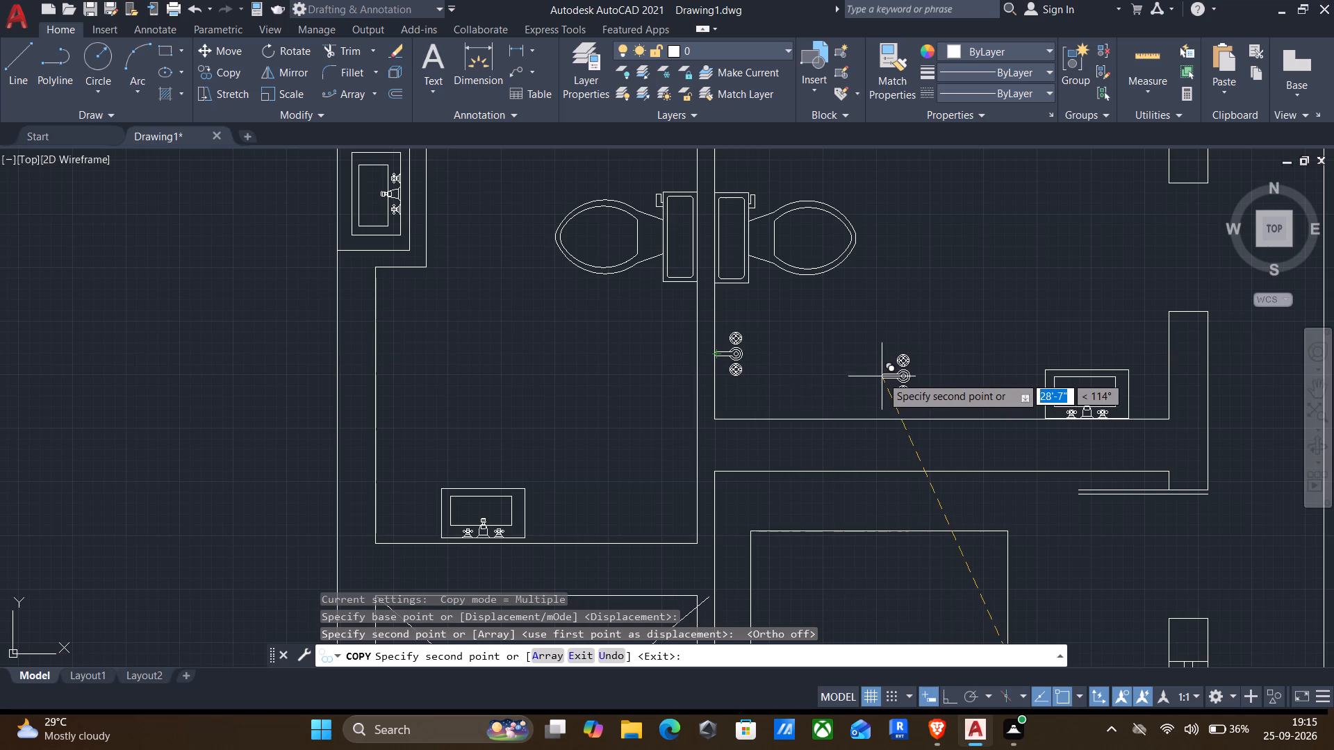
key(Escape)
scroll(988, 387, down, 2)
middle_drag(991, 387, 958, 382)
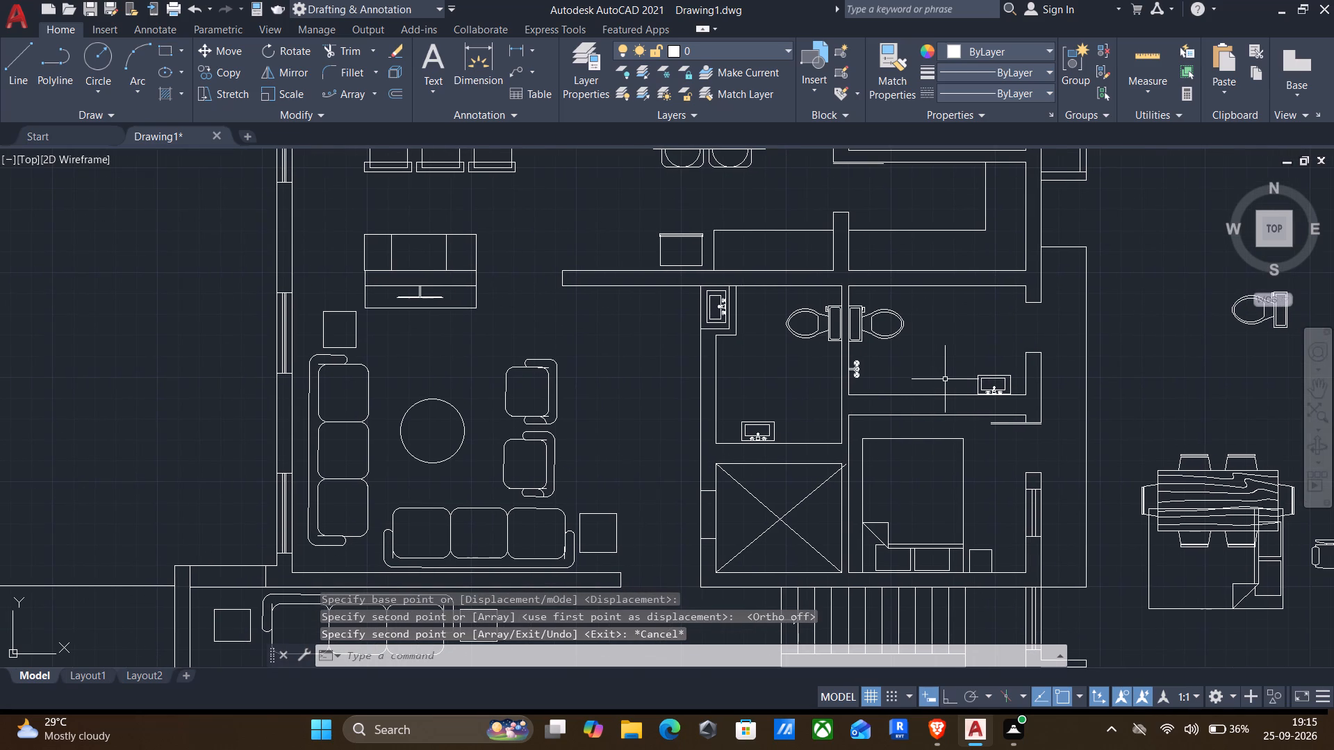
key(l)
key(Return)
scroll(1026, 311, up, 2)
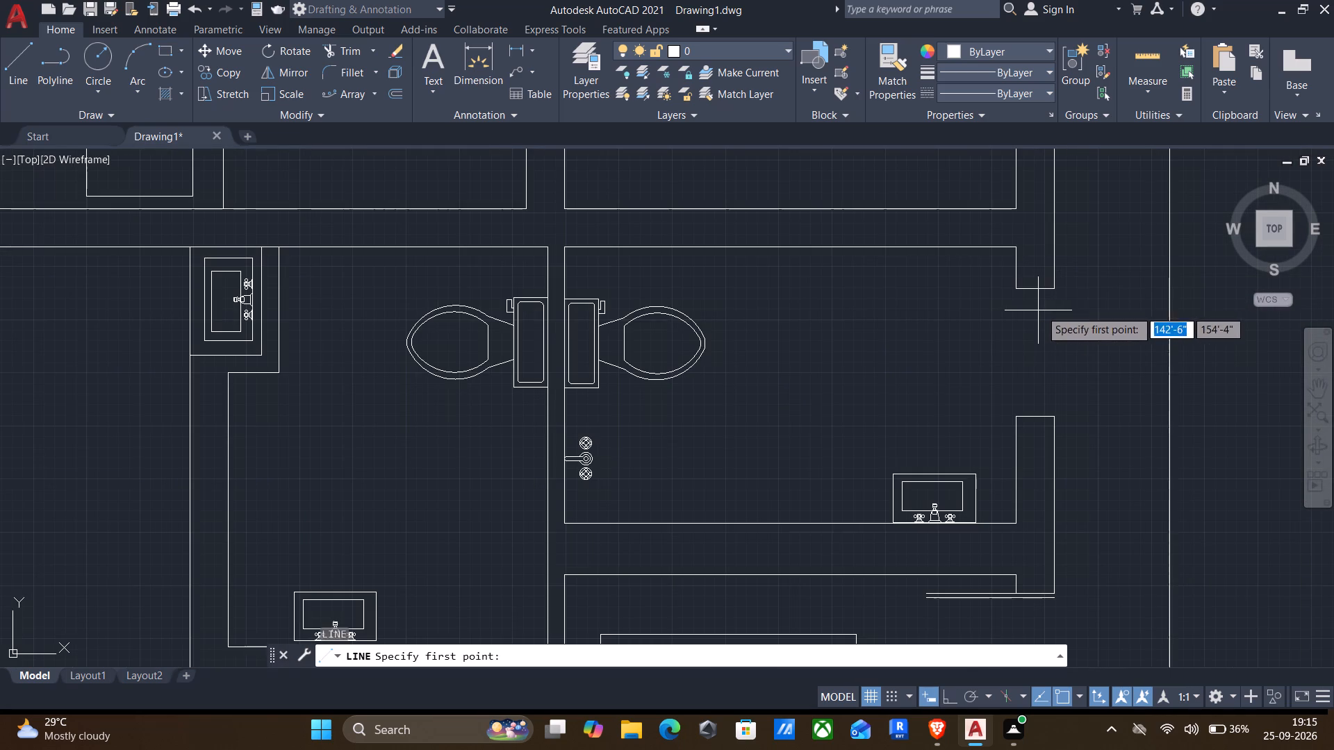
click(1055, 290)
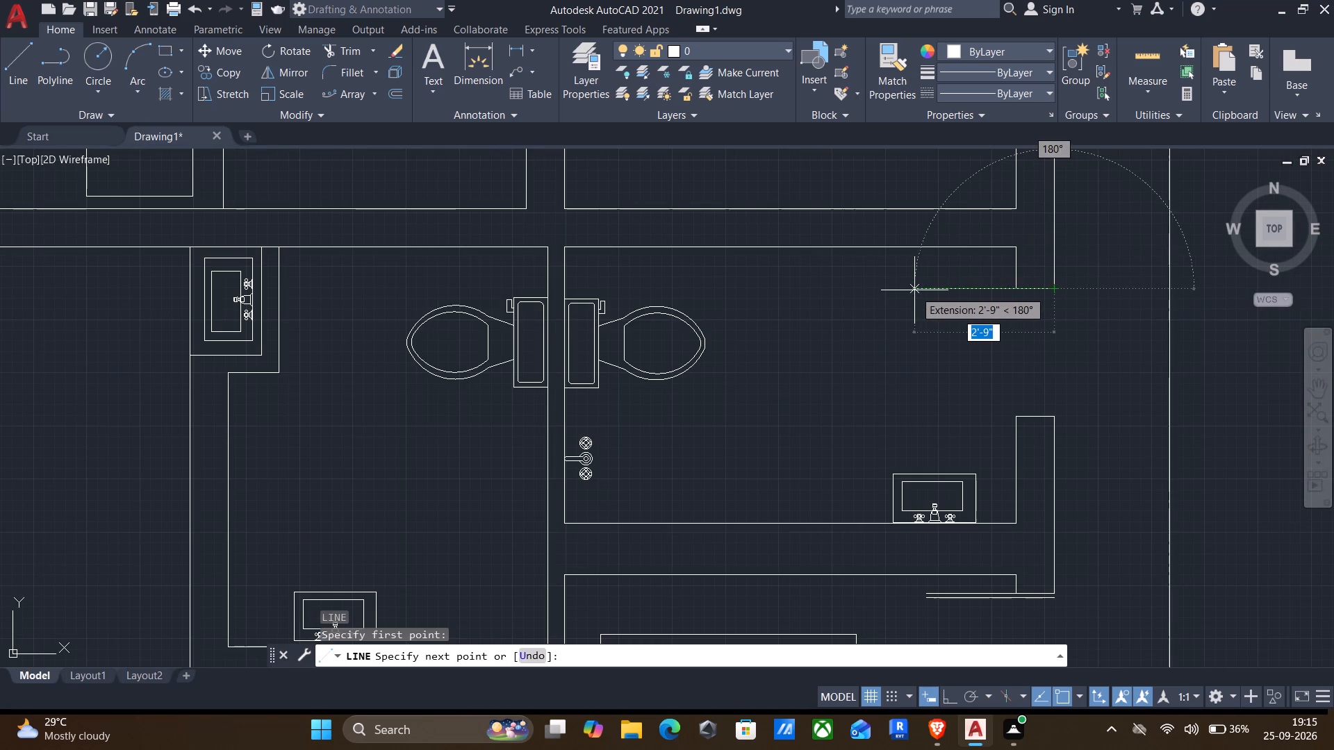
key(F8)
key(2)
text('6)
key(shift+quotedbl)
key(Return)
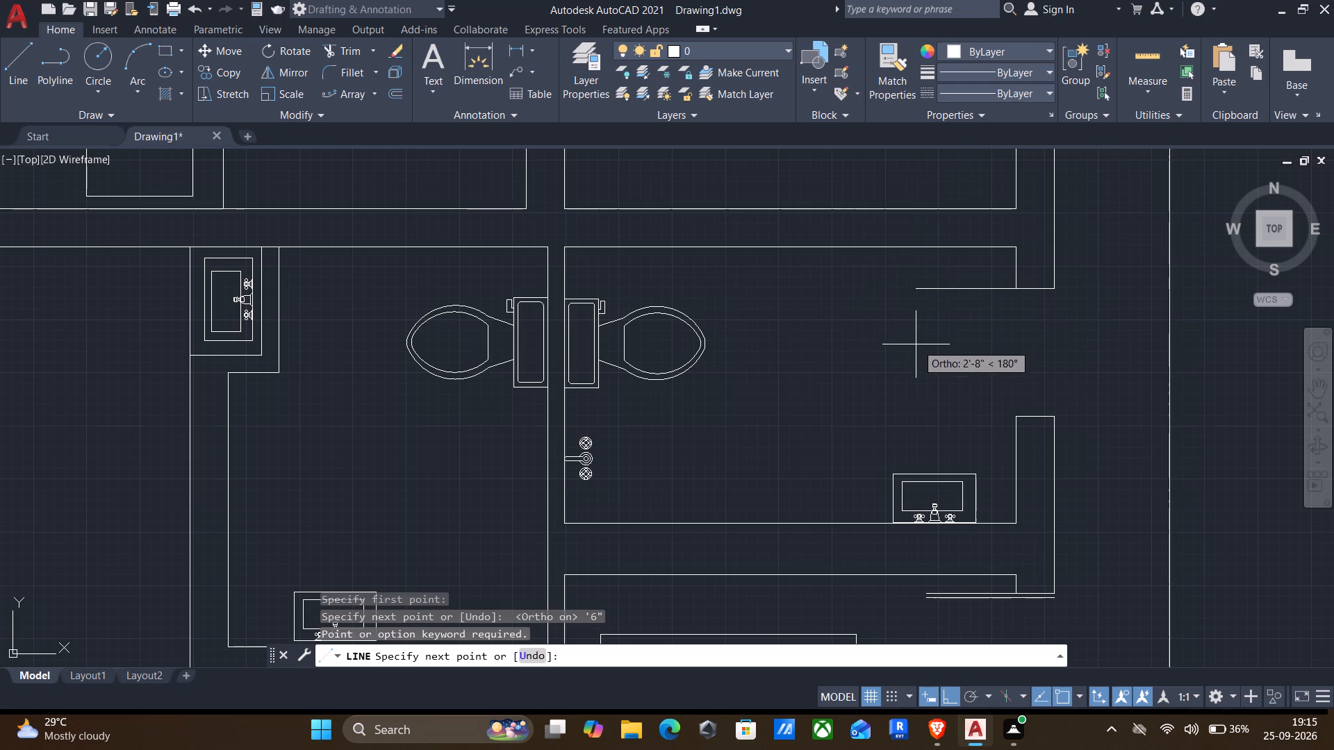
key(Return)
Draw a 2'6" door line running west from the outer corner of the wall stub north of the east bathroom's door opening.
key(Return)
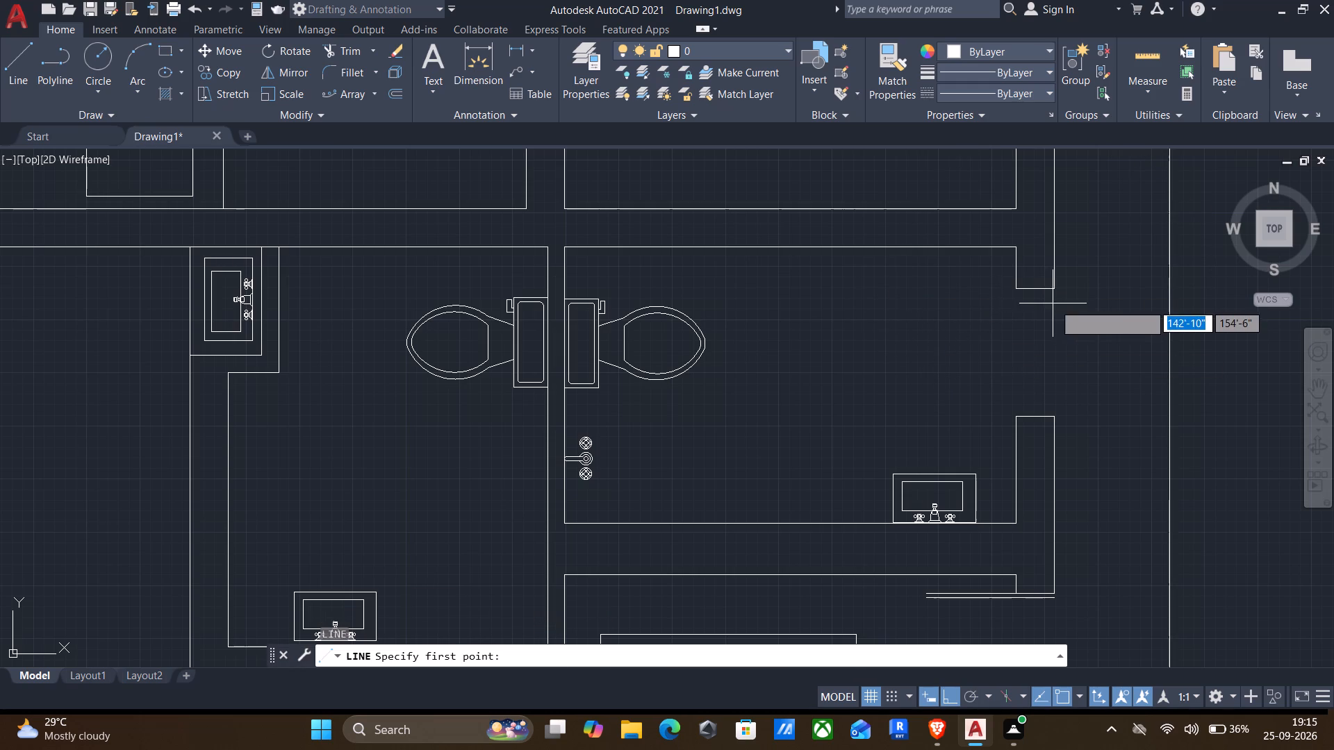
click(1053, 290)
text(2')
text(6")
key(Return)
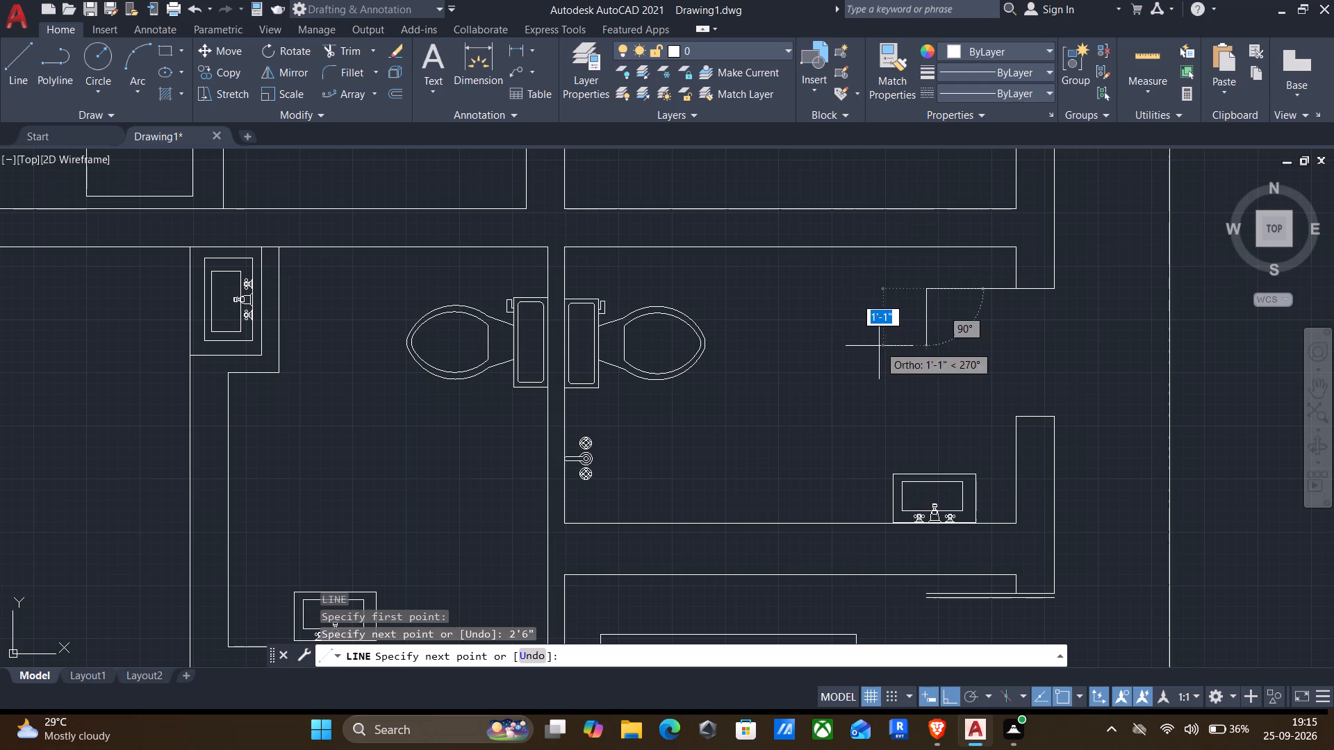
key(Return)
Offset the east bathroom's door line 1" to the south to give the door leaf its thickness.
key(o)
key(Return)
click(955, 281)
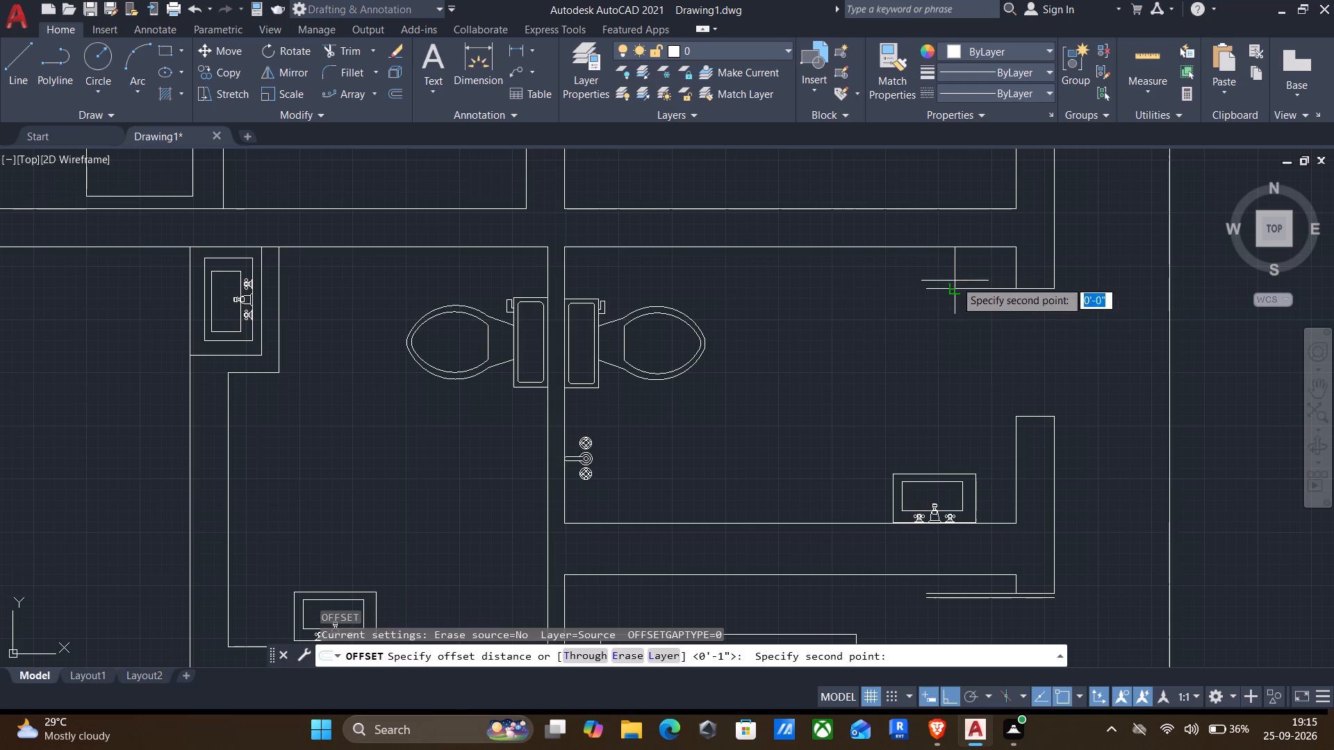
click(950, 353)
click(962, 290)
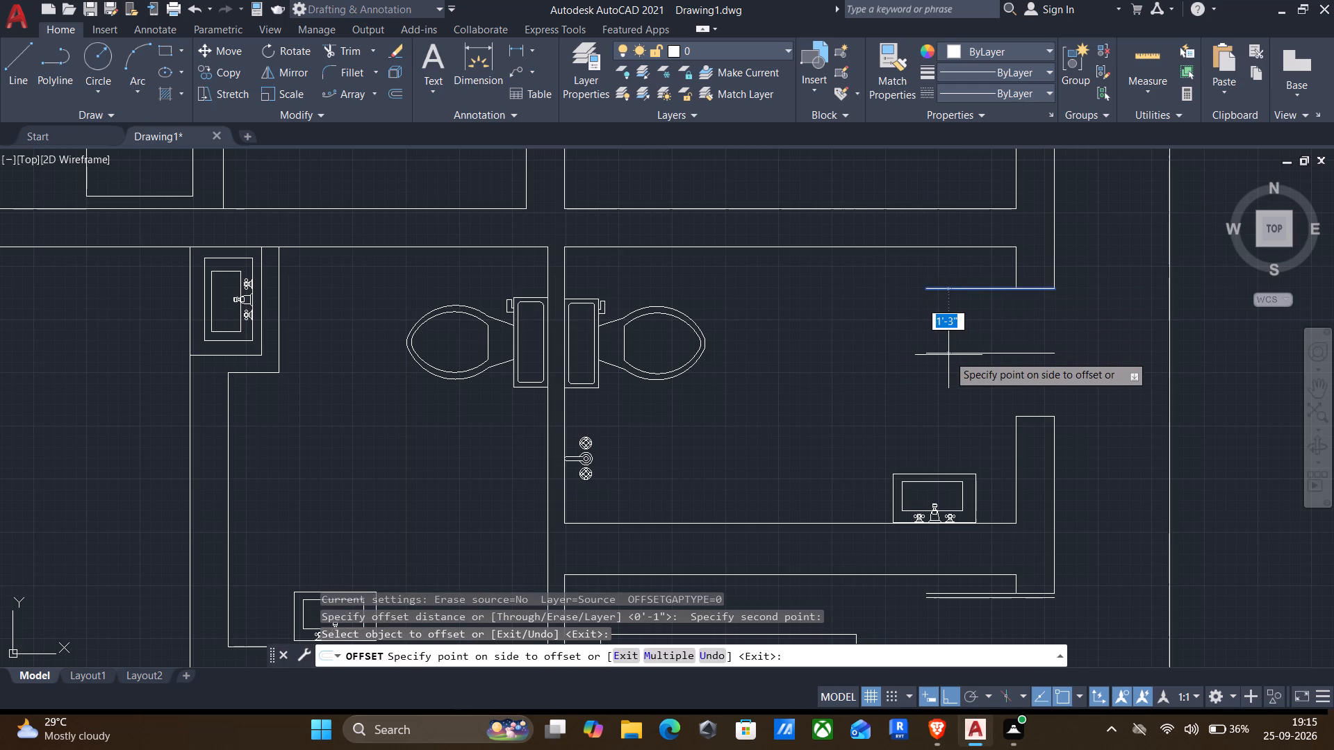
key(1)
key(shift+quotedbl)
key(Return)
middle_drag(909, 369, 909, 334)
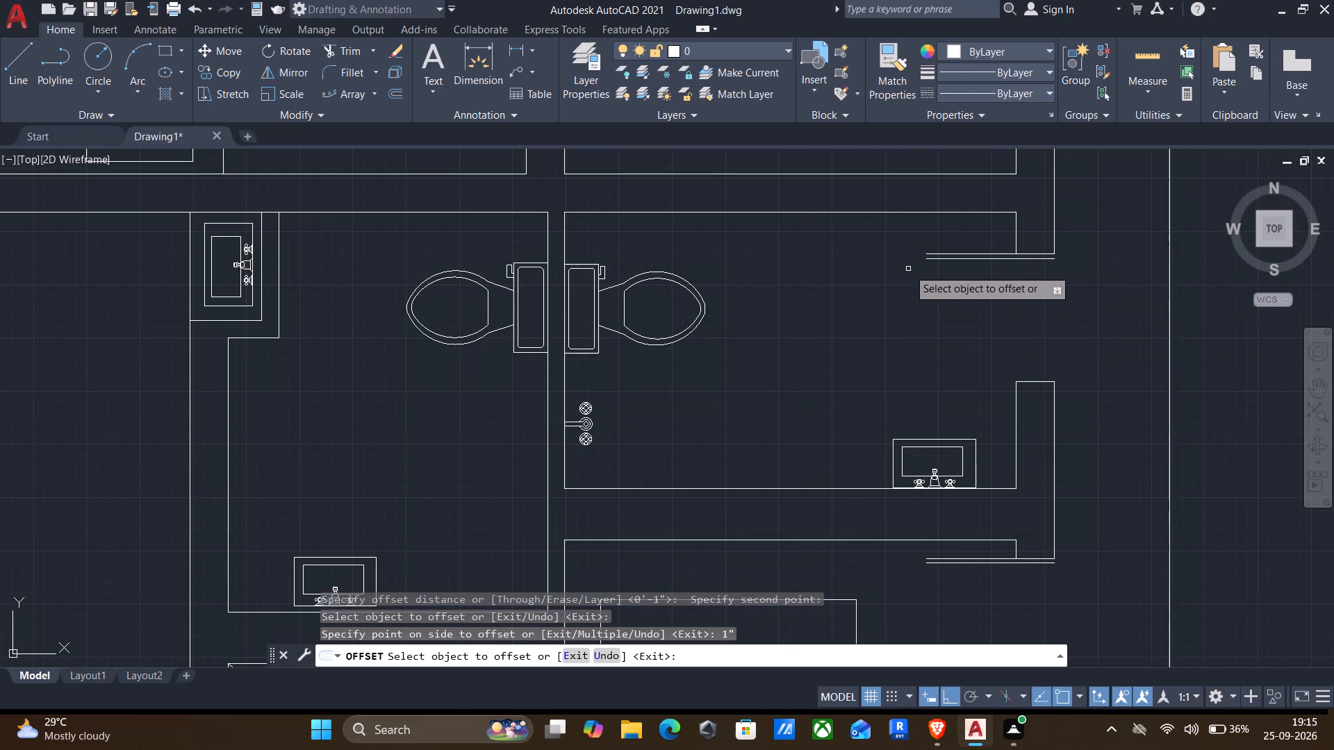
key(Return)
Examine the furnished bathrooms, the staircase area and the southern bedroom with its bathroom and wardrobe.
scroll(906, 291, down, 2)
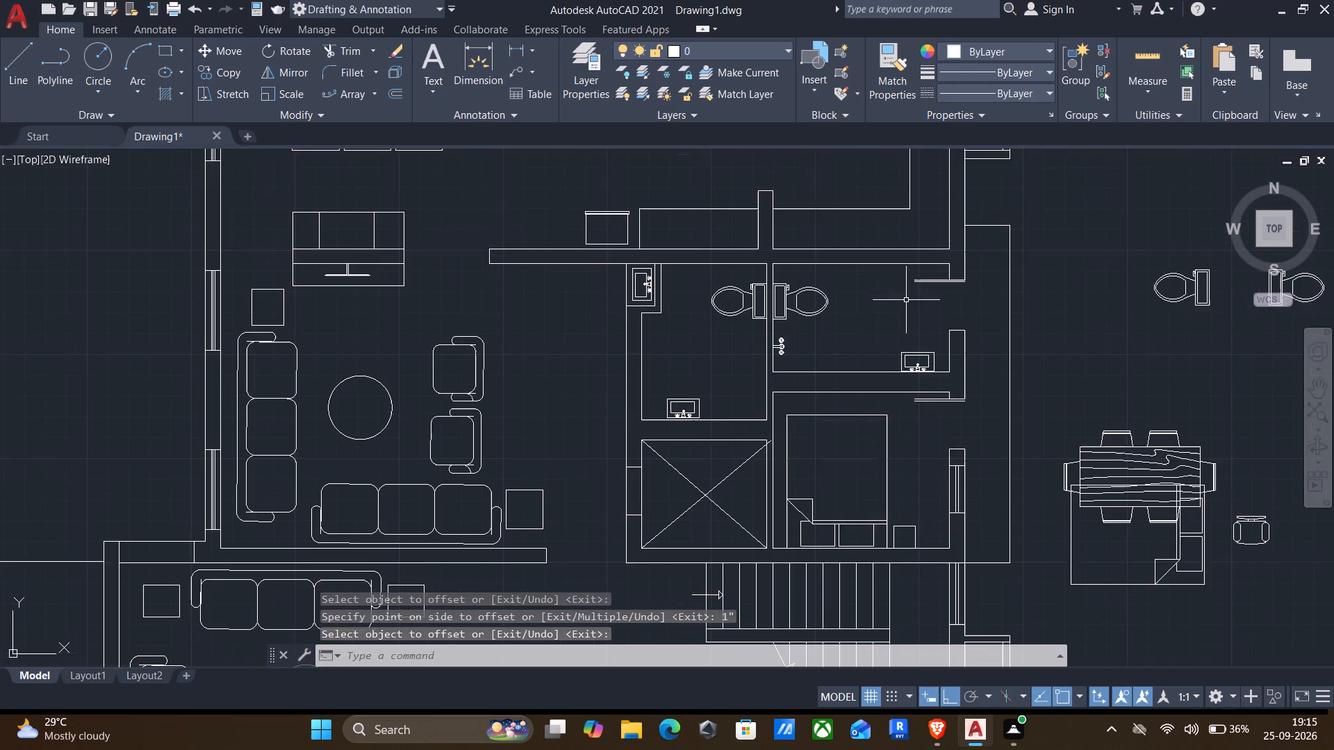
middle_drag(905, 303, 898, 251)
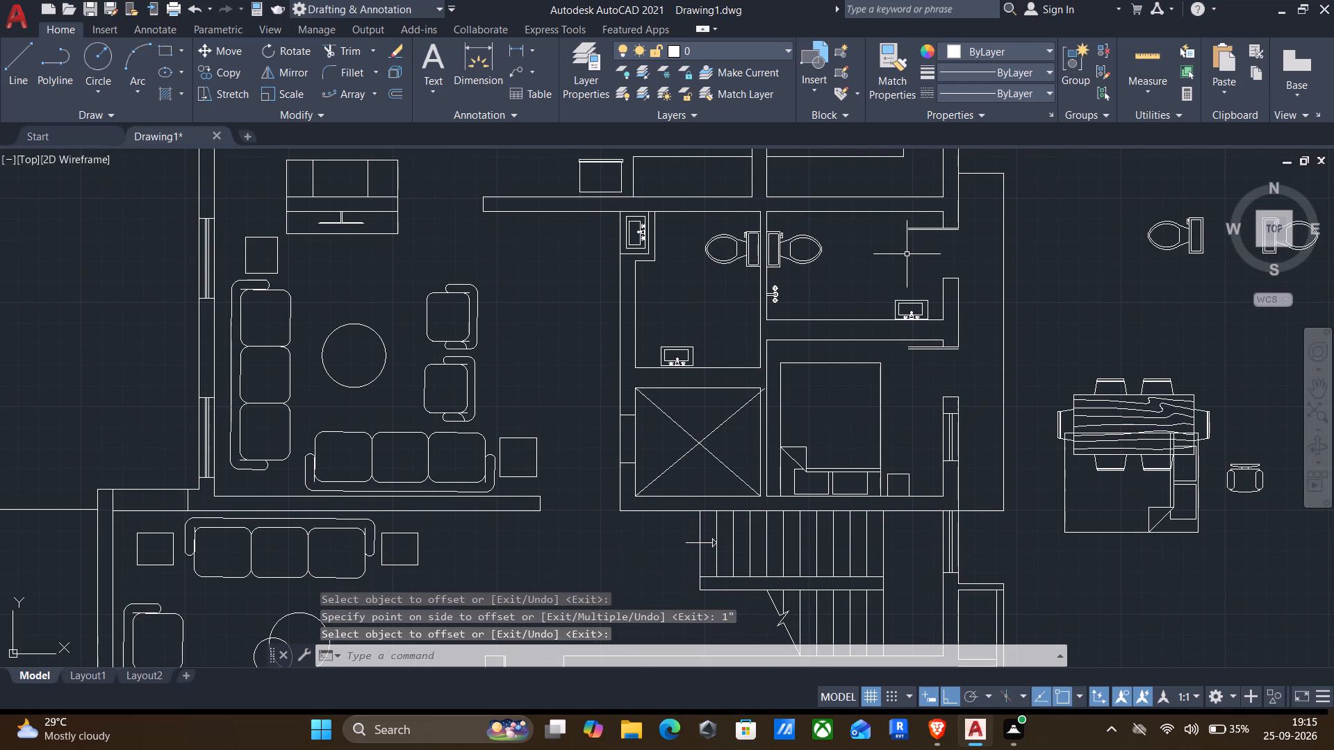
middle_drag(898, 268, 871, 269)
middle_drag(826, 339, 837, 290)
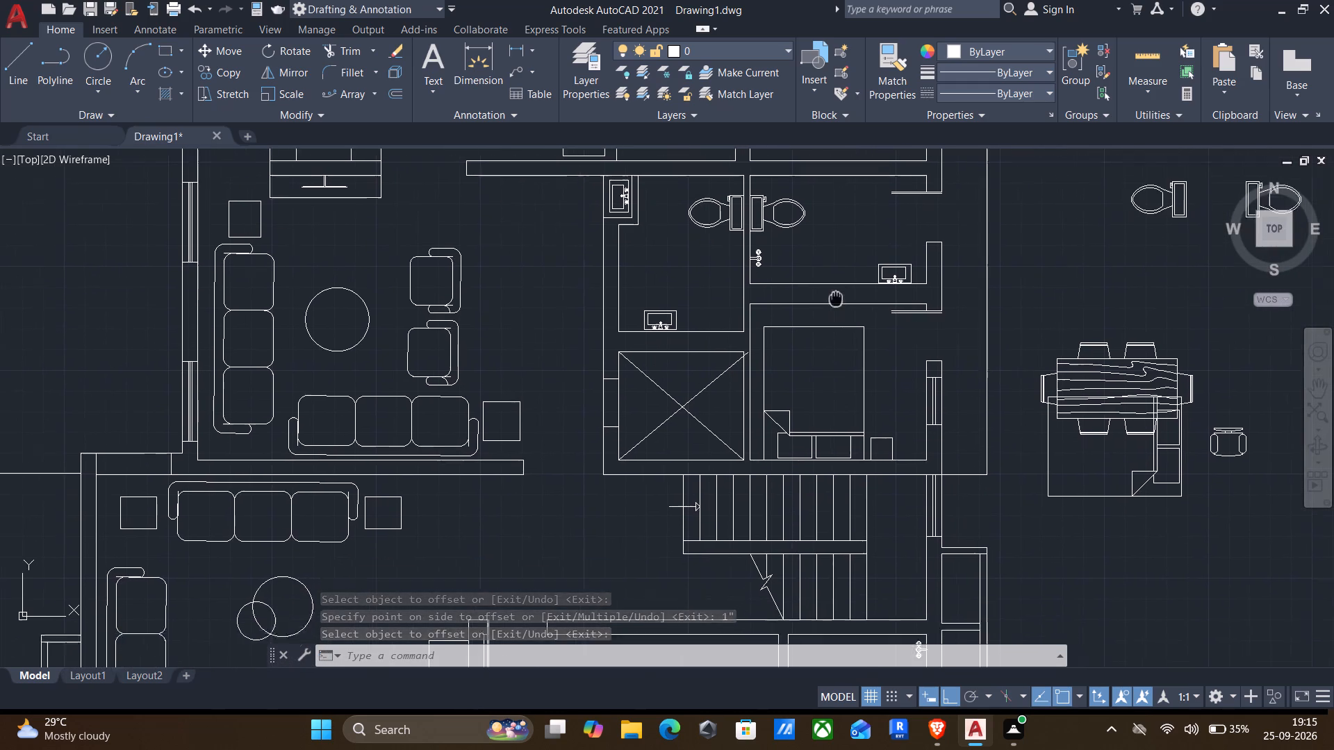
middle_drag(837, 290, 839, 280)
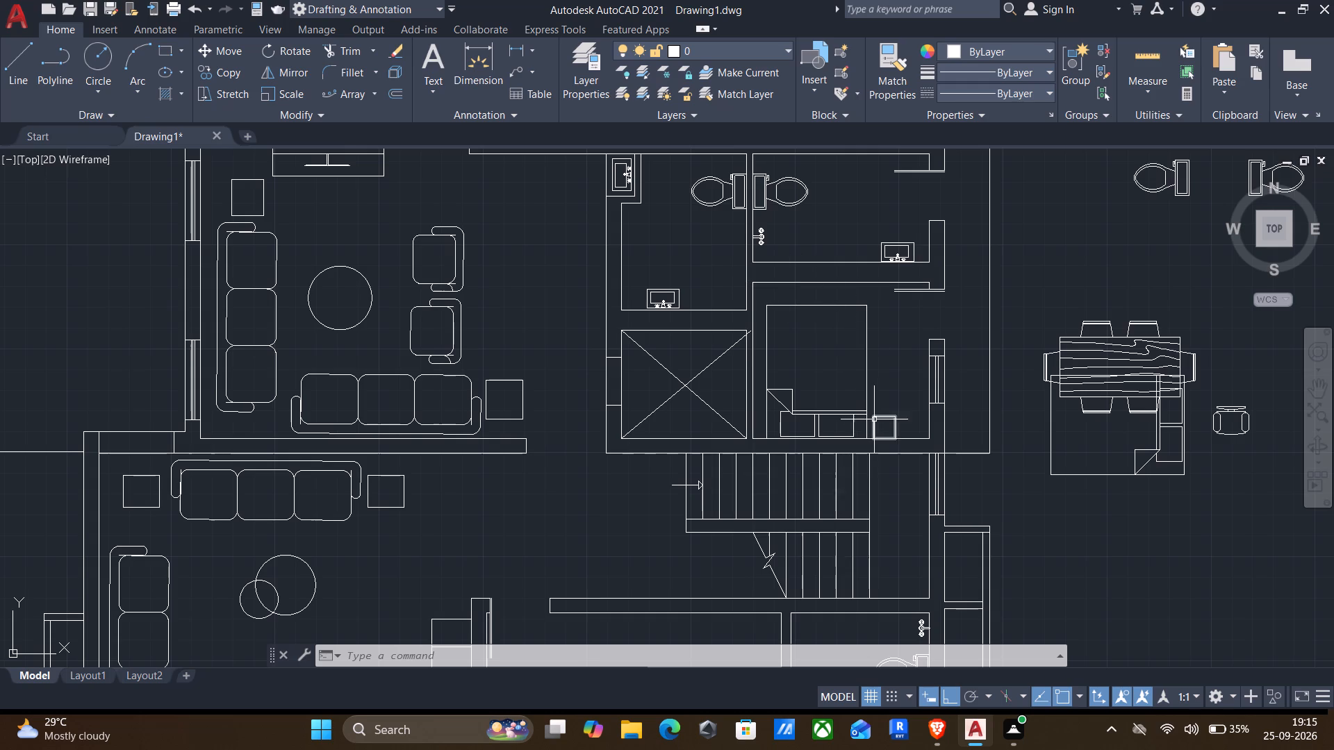
middle_drag(874, 420, 873, 271)
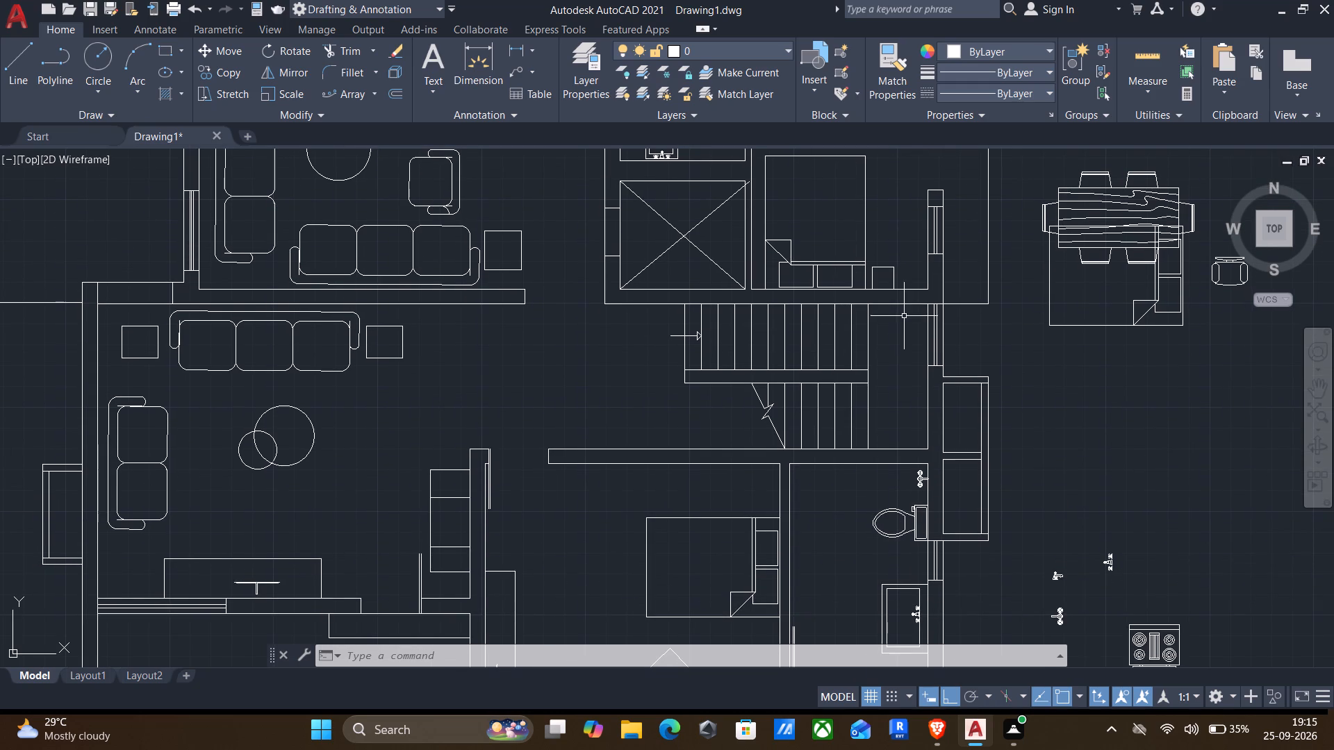
scroll(946, 419, down, 1)
middle_drag(946, 419, 950, 256)
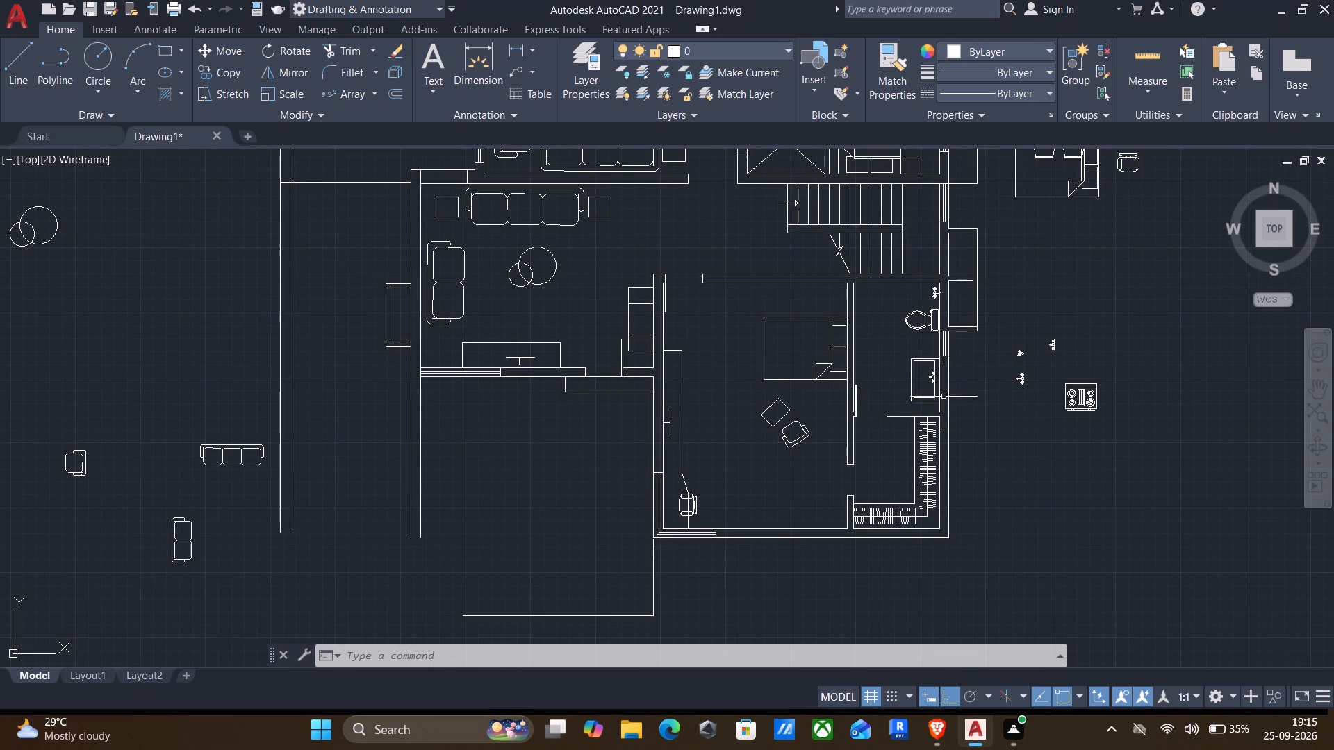
Examine the southern bedroom, its wardrobe, the open area south of the living room and the living room's west wall.
middle_drag(940, 401, 940, 324)
middle_drag(904, 358, 914, 281)
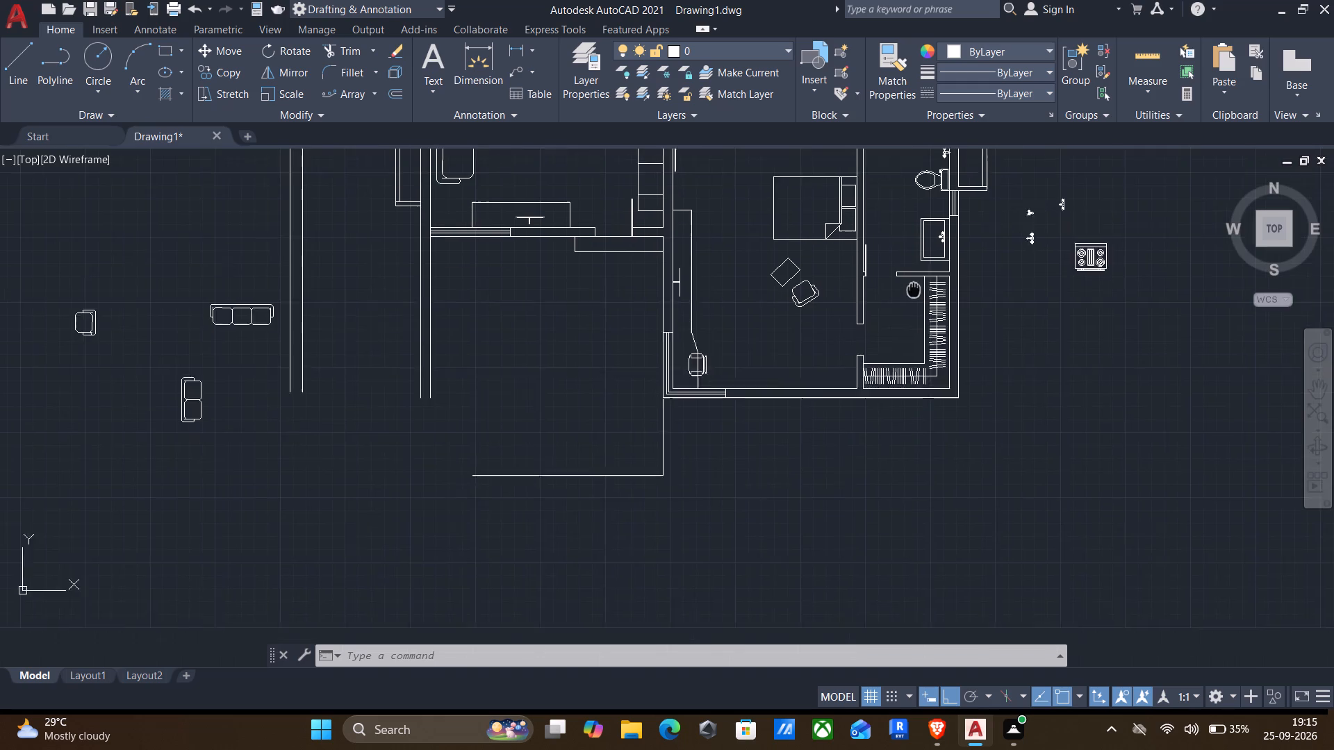
middle_drag(914, 281, 916, 258)
middle_drag(830, 358, 950, 284)
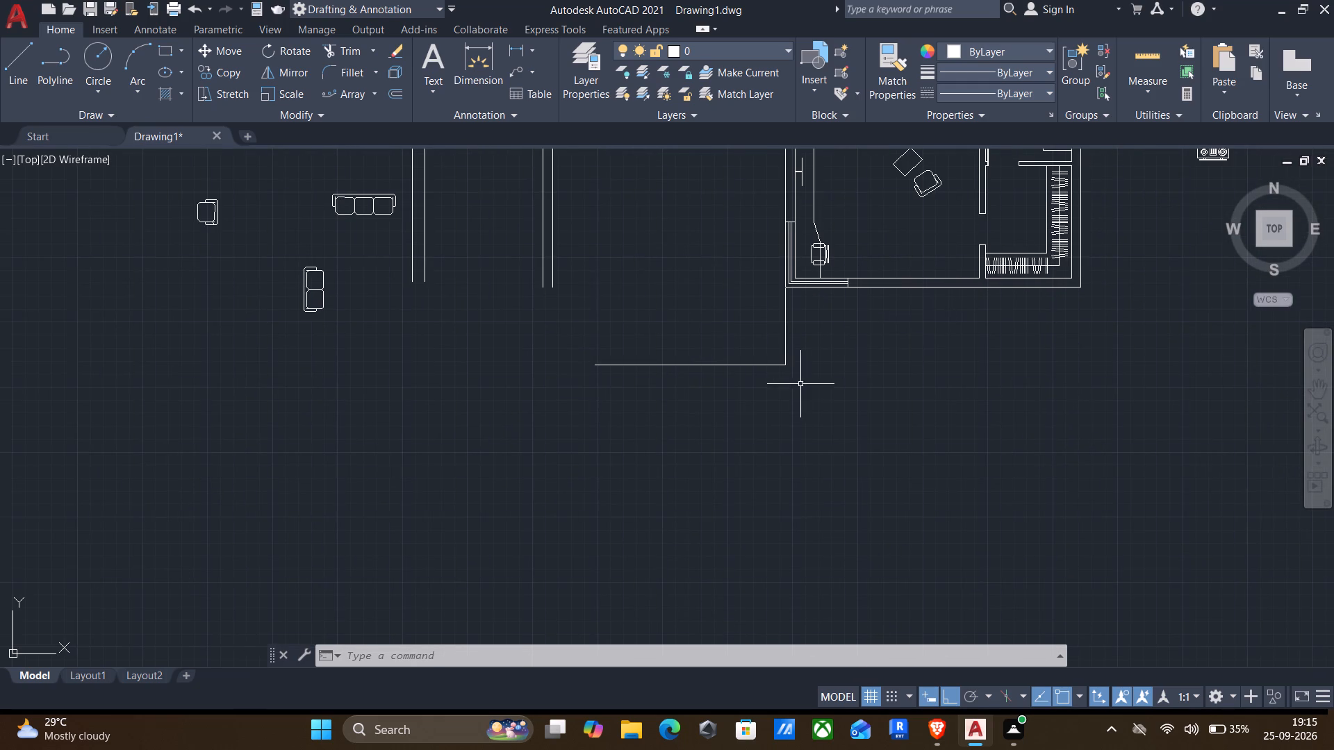
middle_drag(799, 386, 908, 498)
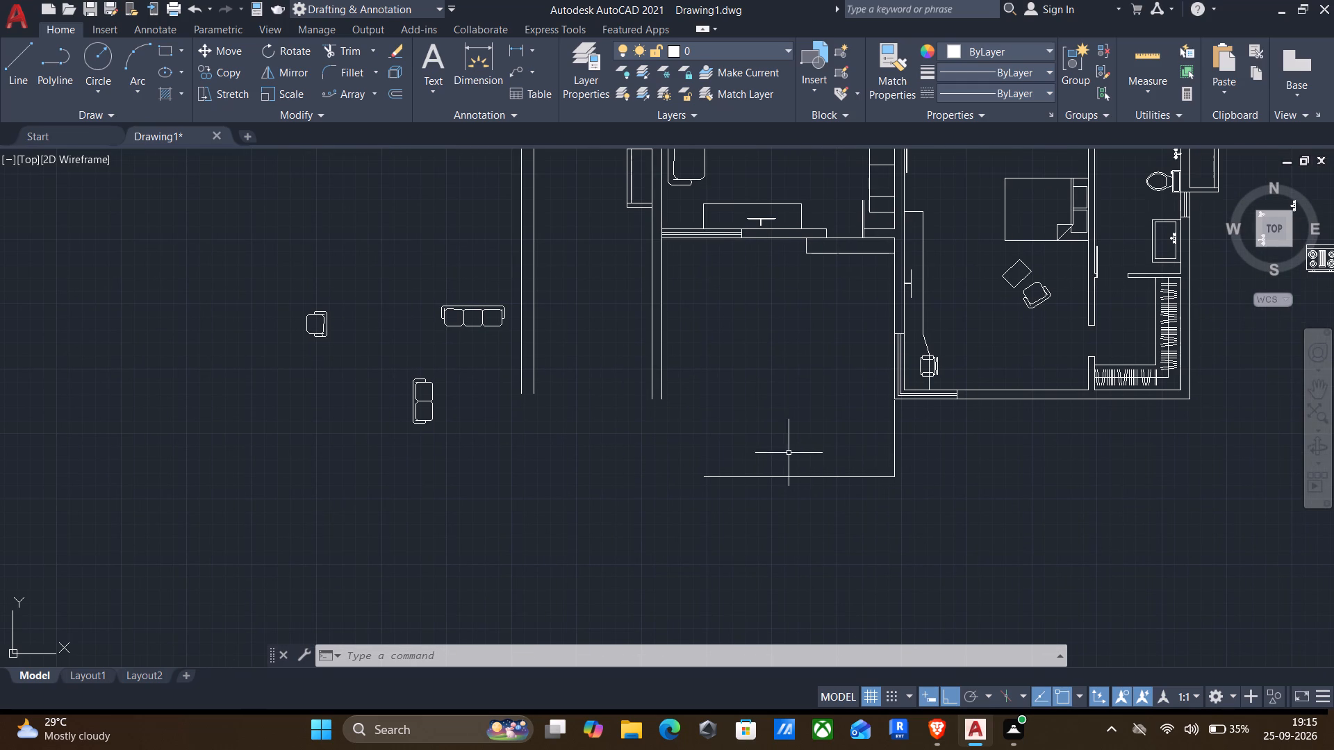
middle_drag(780, 401, 771, 476)
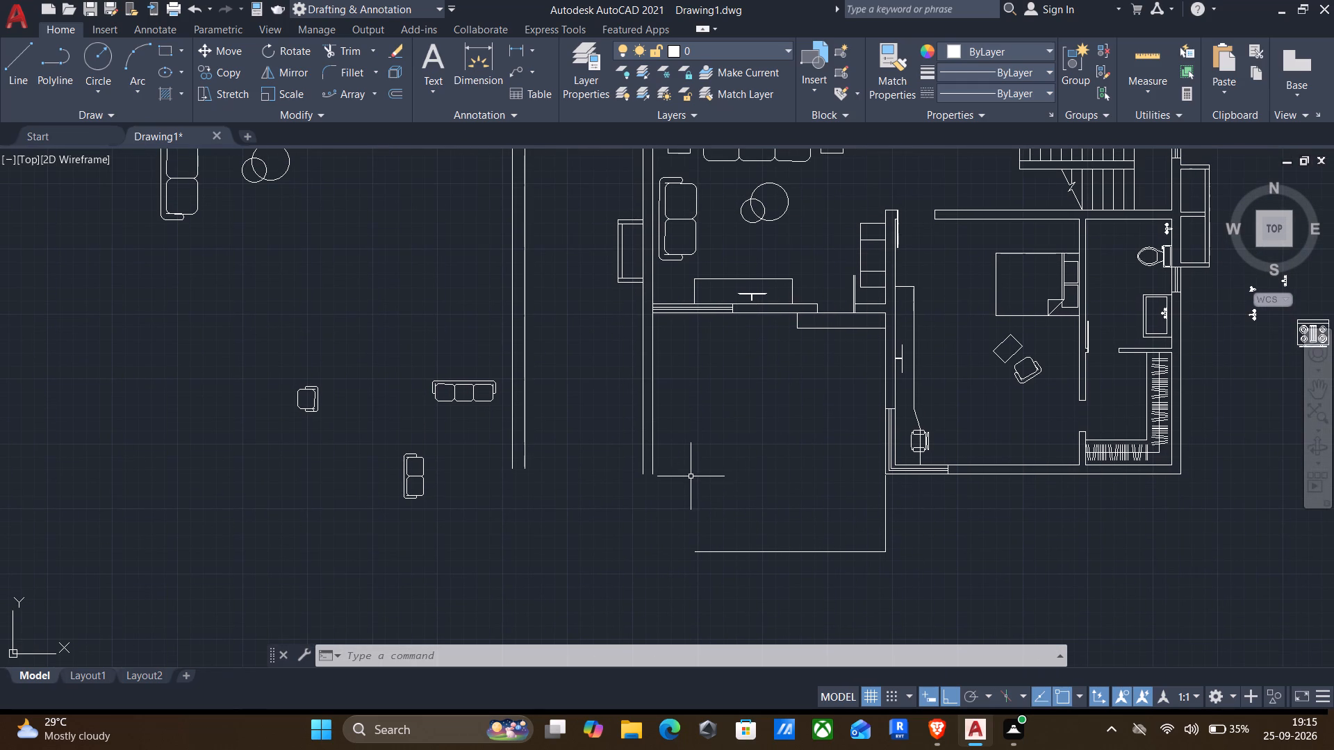
middle_drag(707, 451, 717, 517)
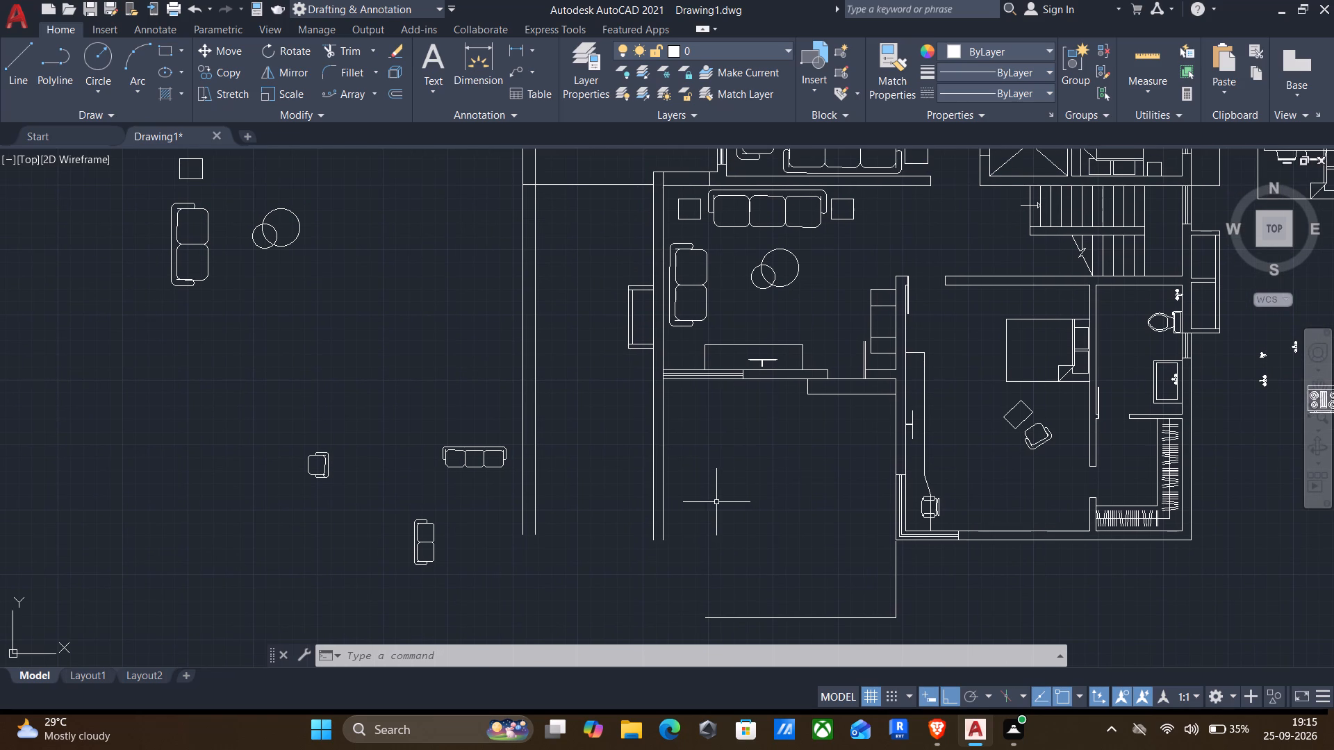
middle_drag(718, 469, 770, 515)
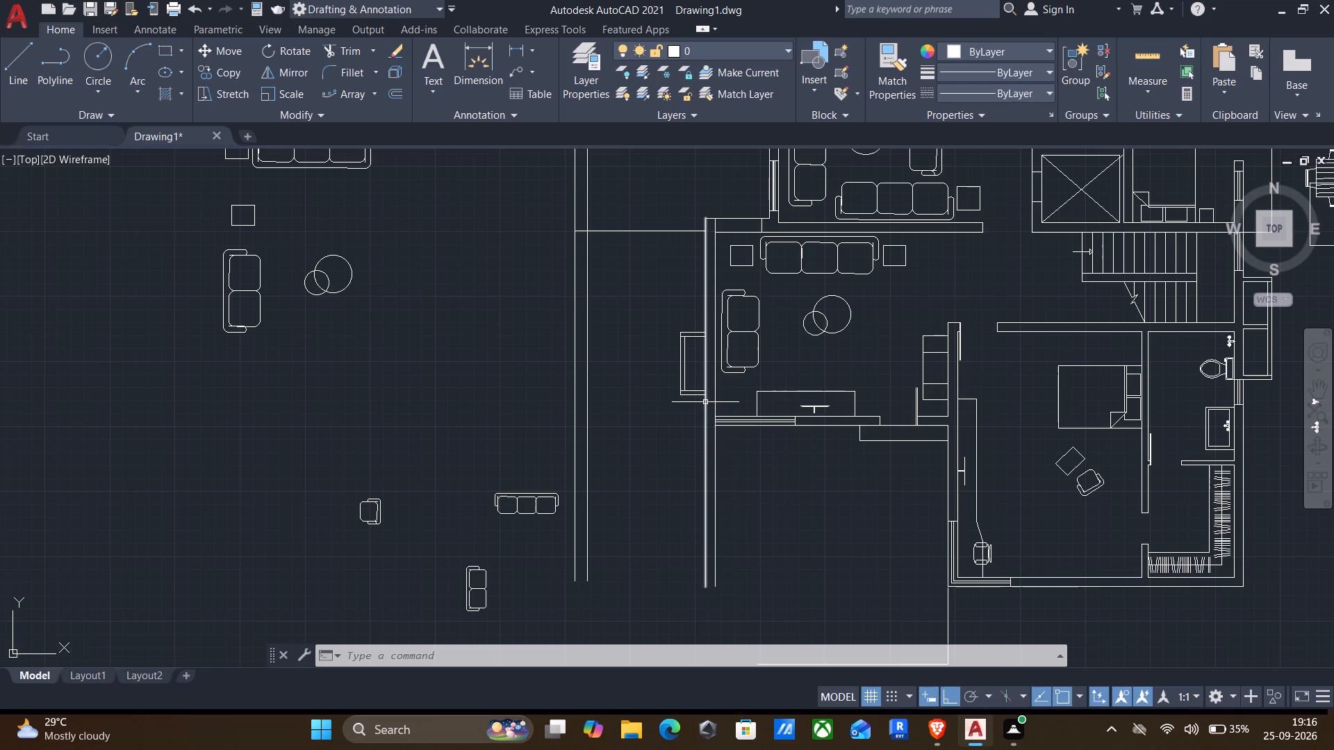
scroll(734, 392, up, 1)
middle_drag(734, 391, 695, 381)
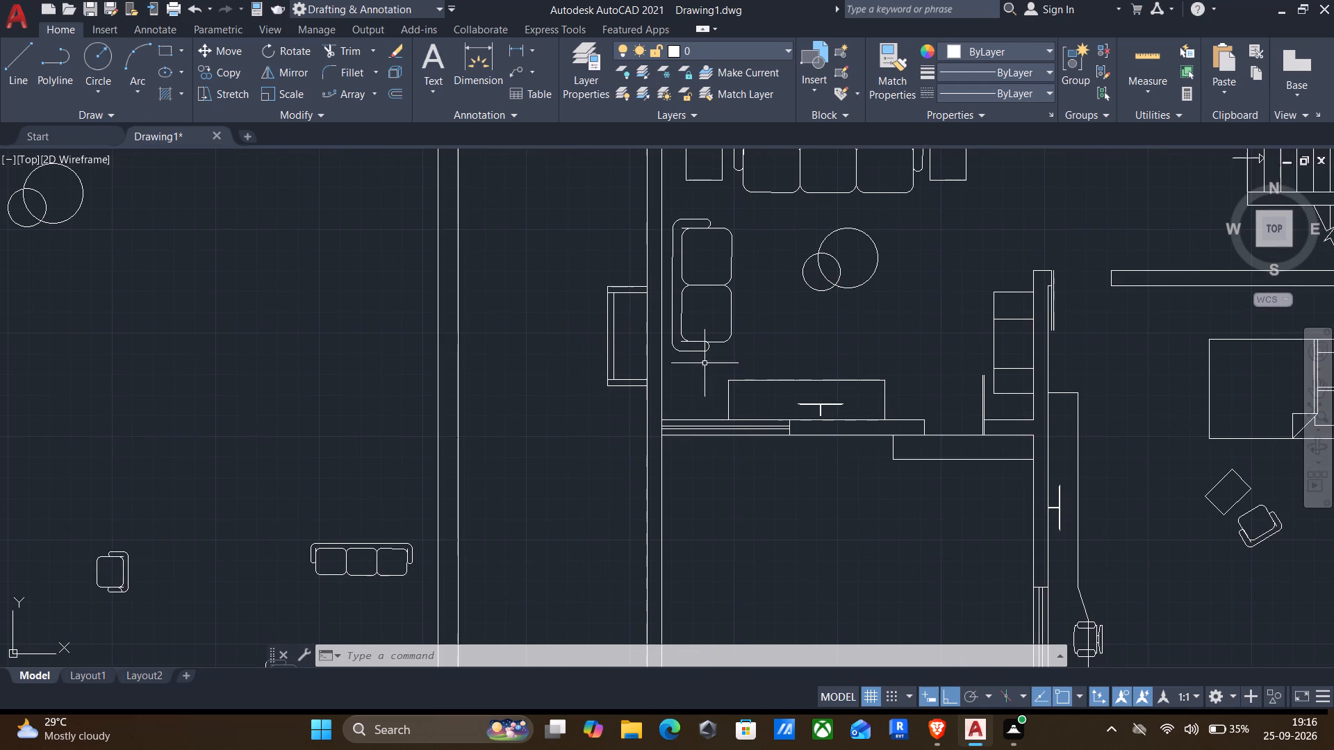
Load the HIDDEN linetype from acad.lin into the drawing.
click(1007, 83)
click(1016, 92)
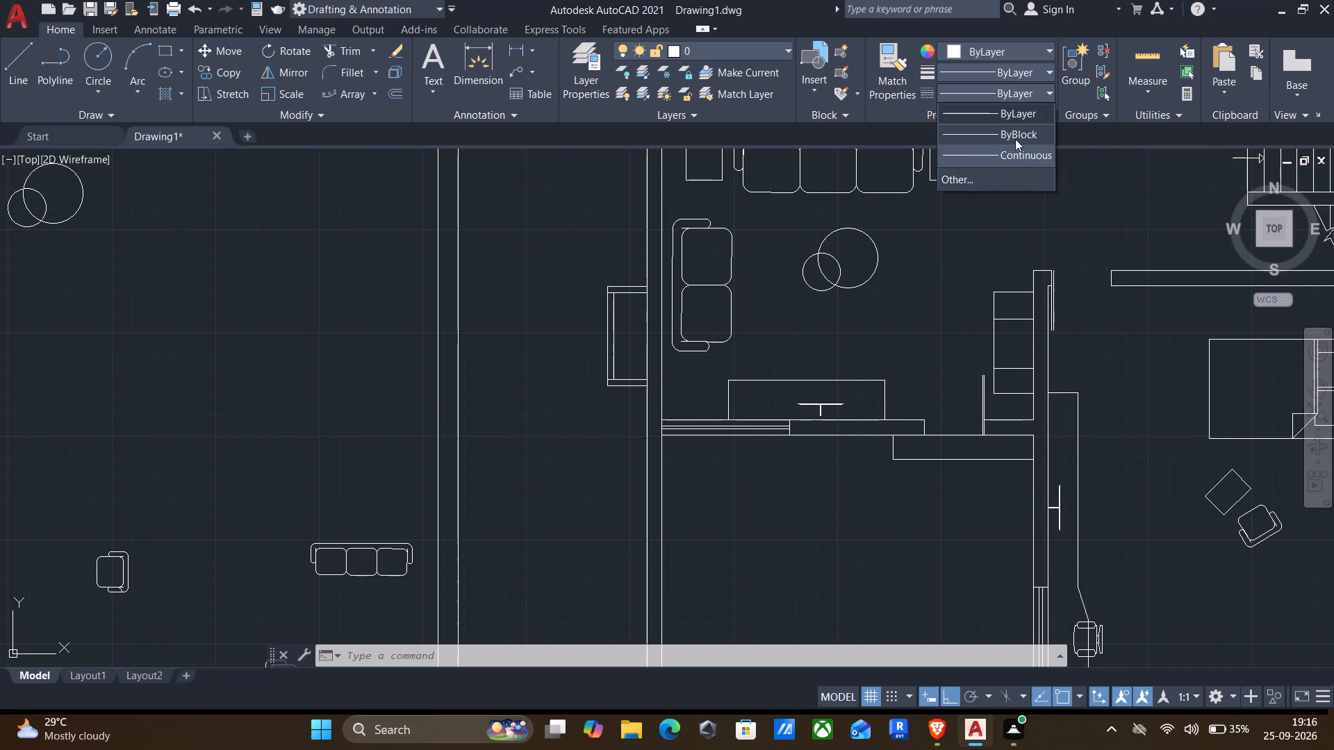
click(1000, 163)
click(1011, 85)
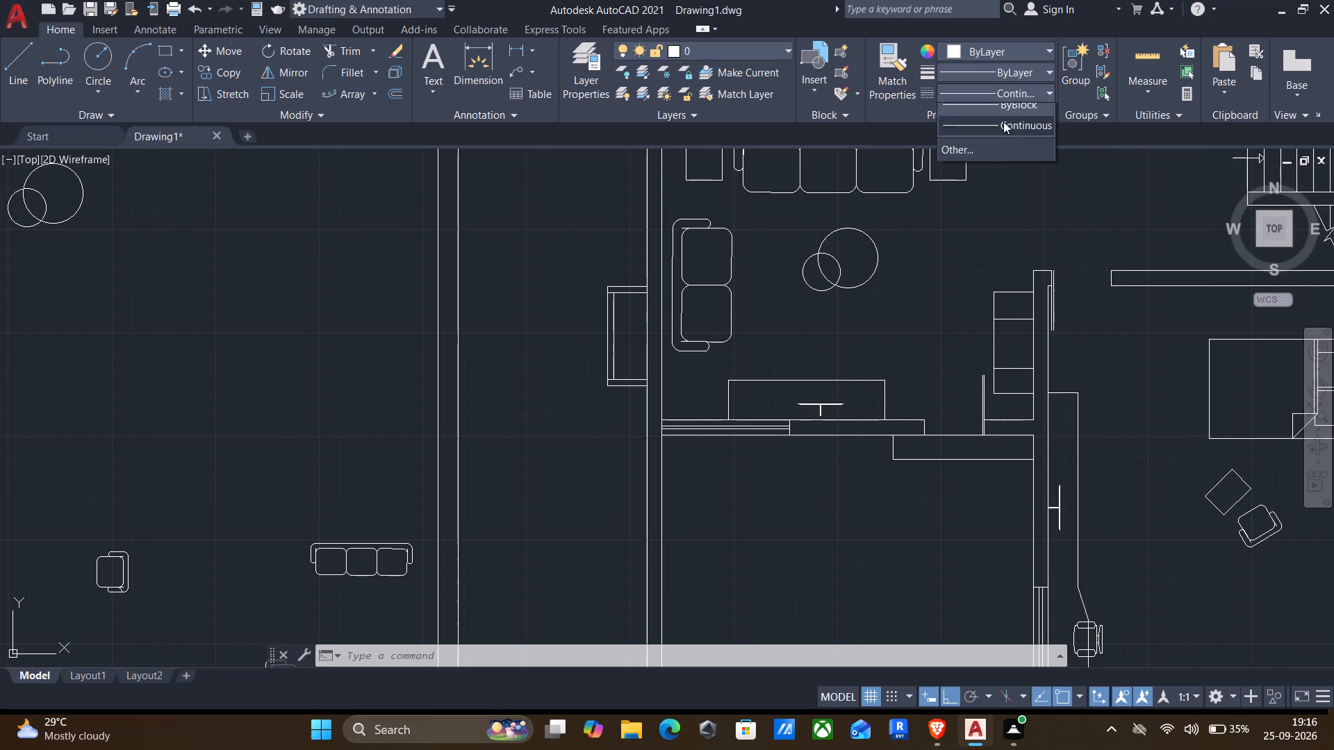
click(987, 176)
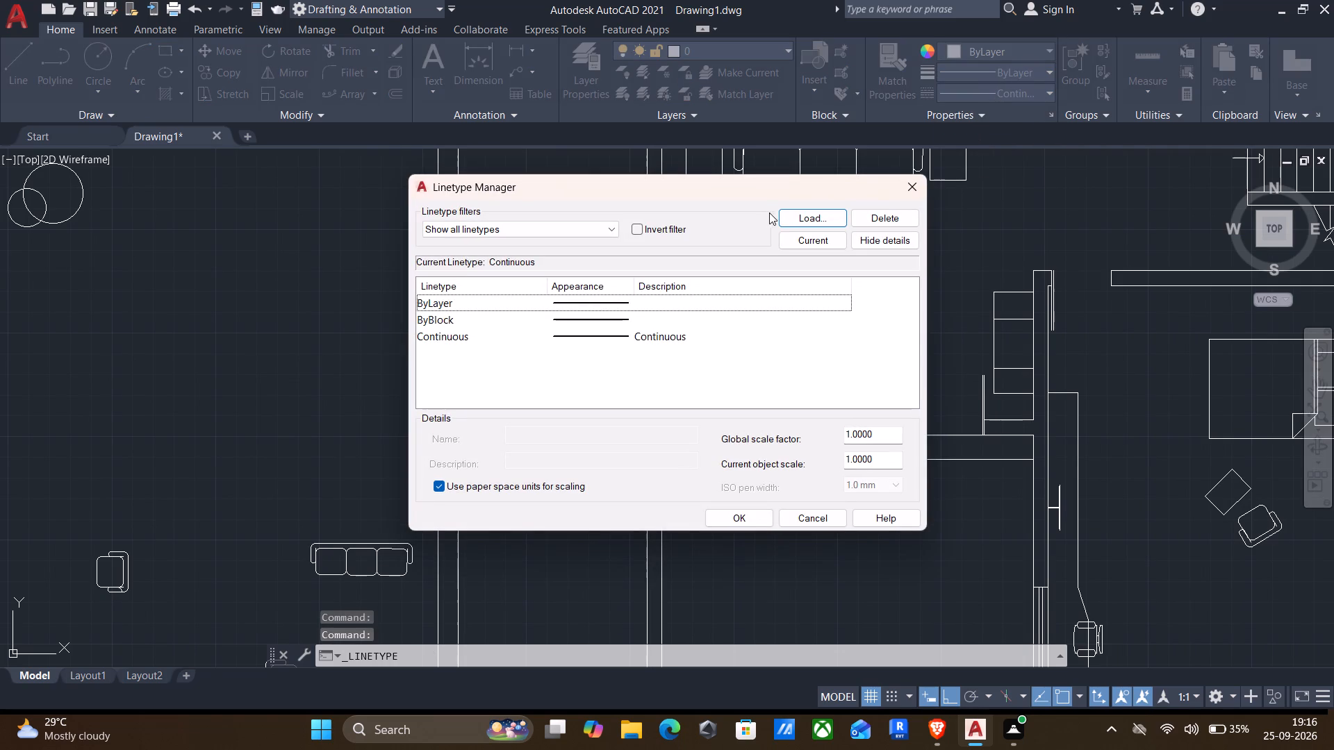
click(798, 219)
scroll(664, 356, down, 6)
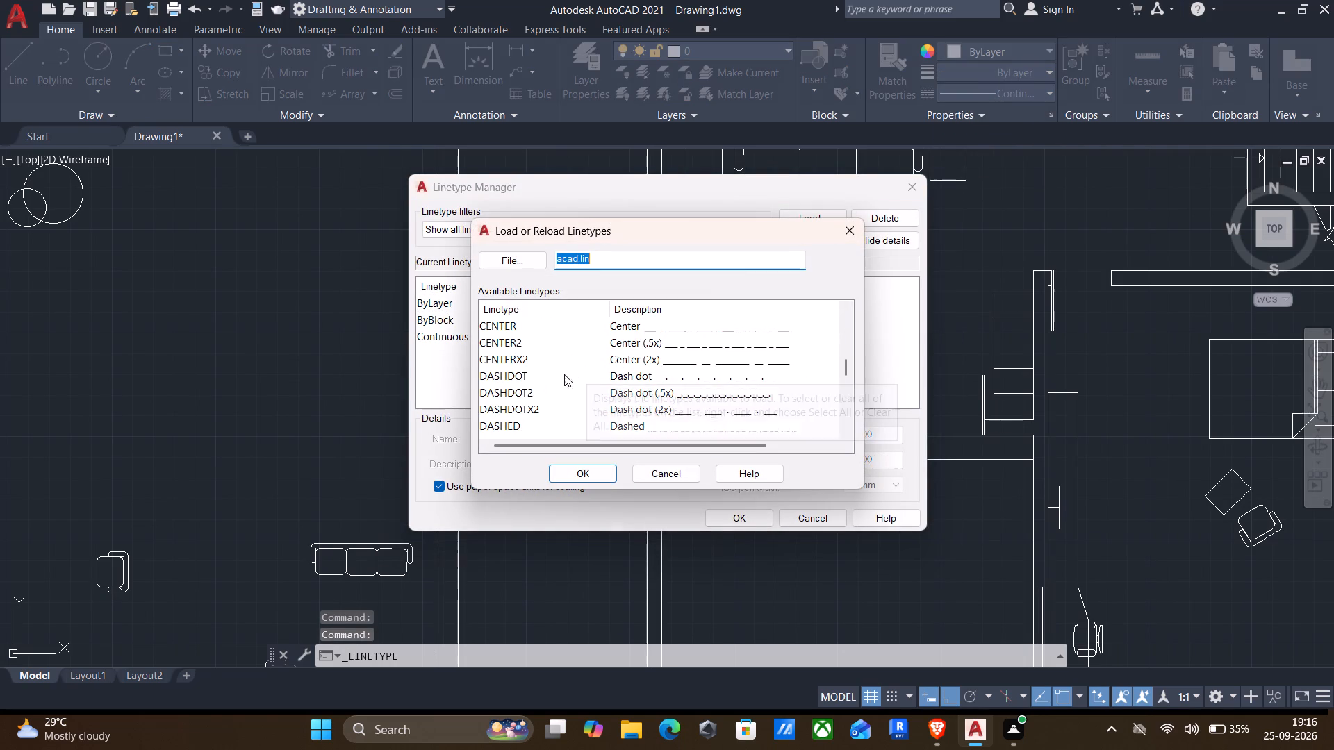
scroll(559, 383, down, 8)
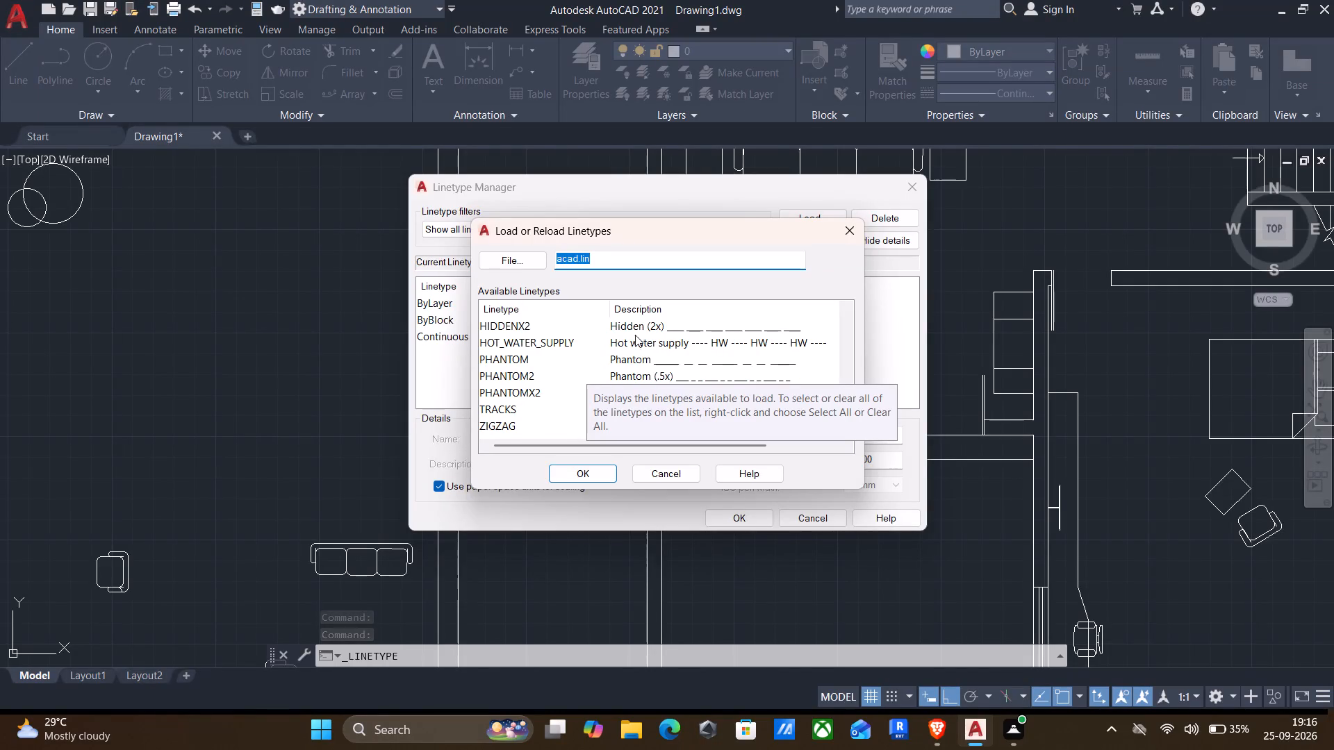
scroll(636, 325, up, 1)
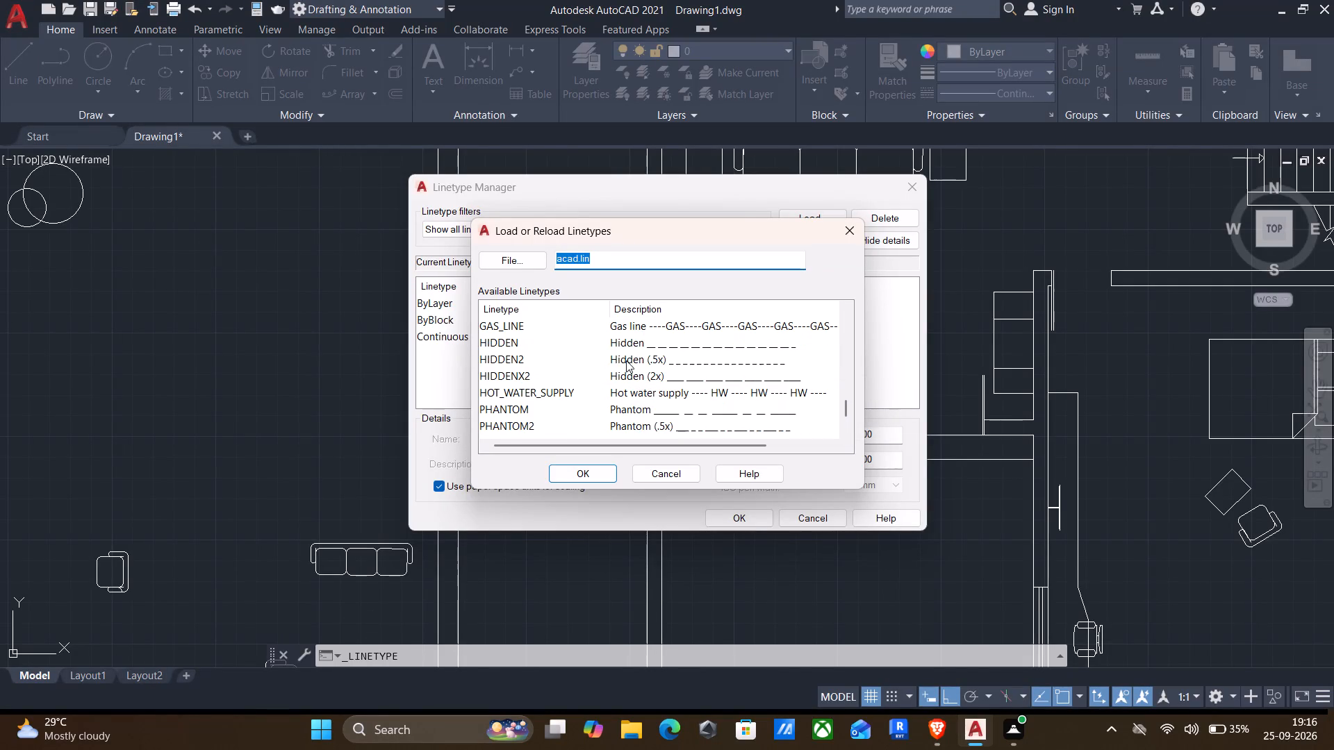
click(677, 347)
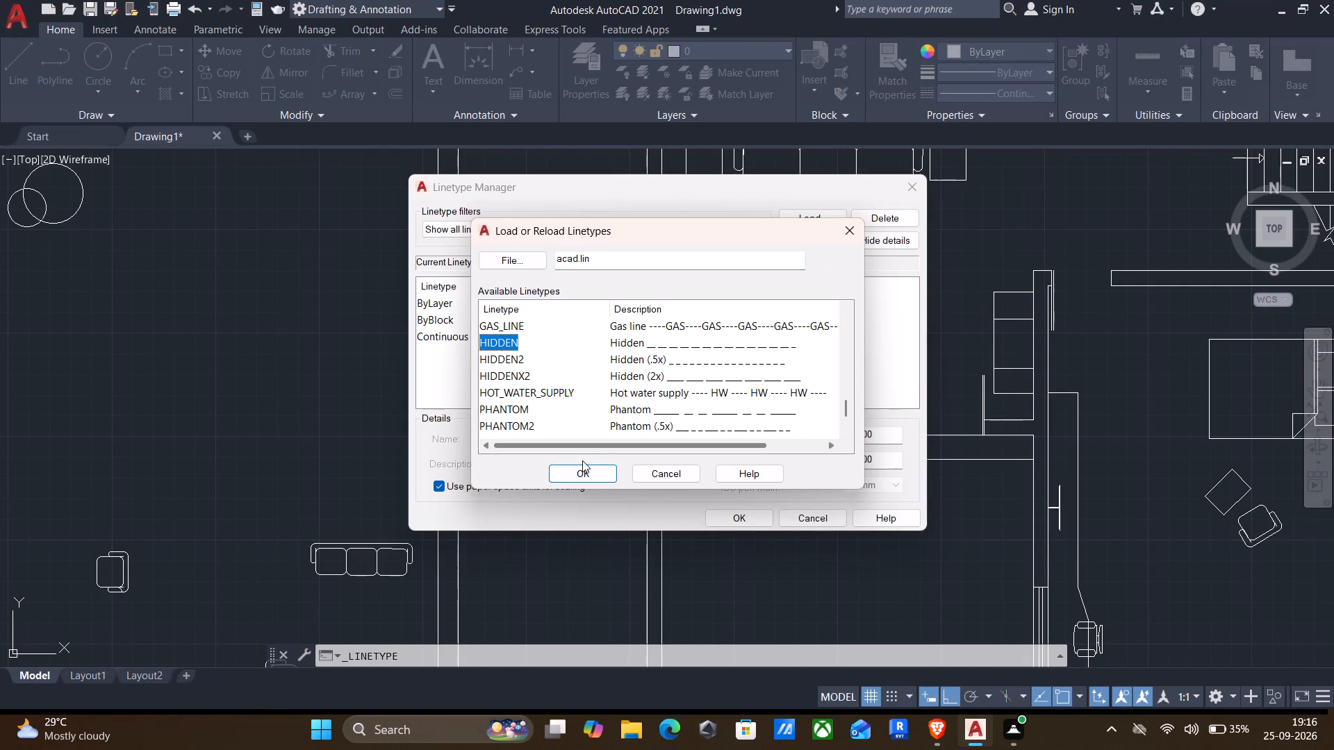
click(577, 471)
Set both the global linetype scale factor and the current object scale to 2.
drag(876, 431, 792, 433)
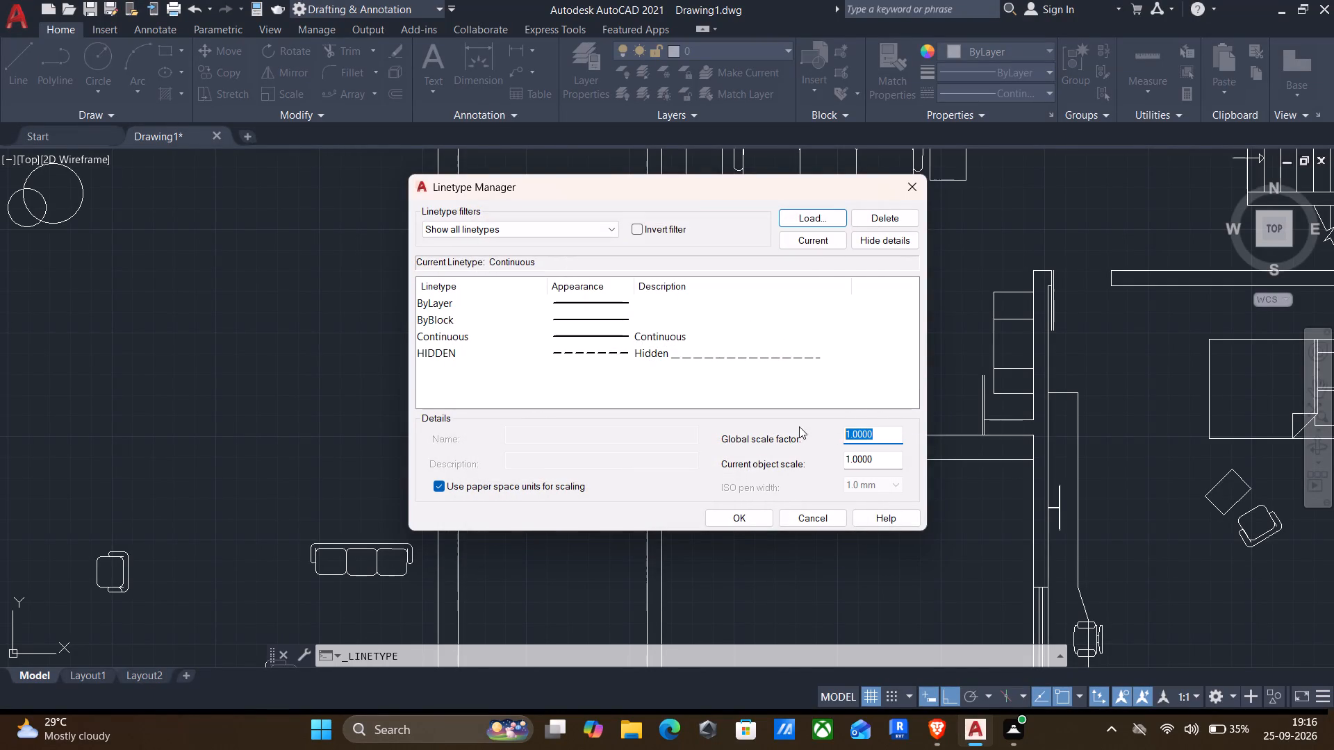
text(2')
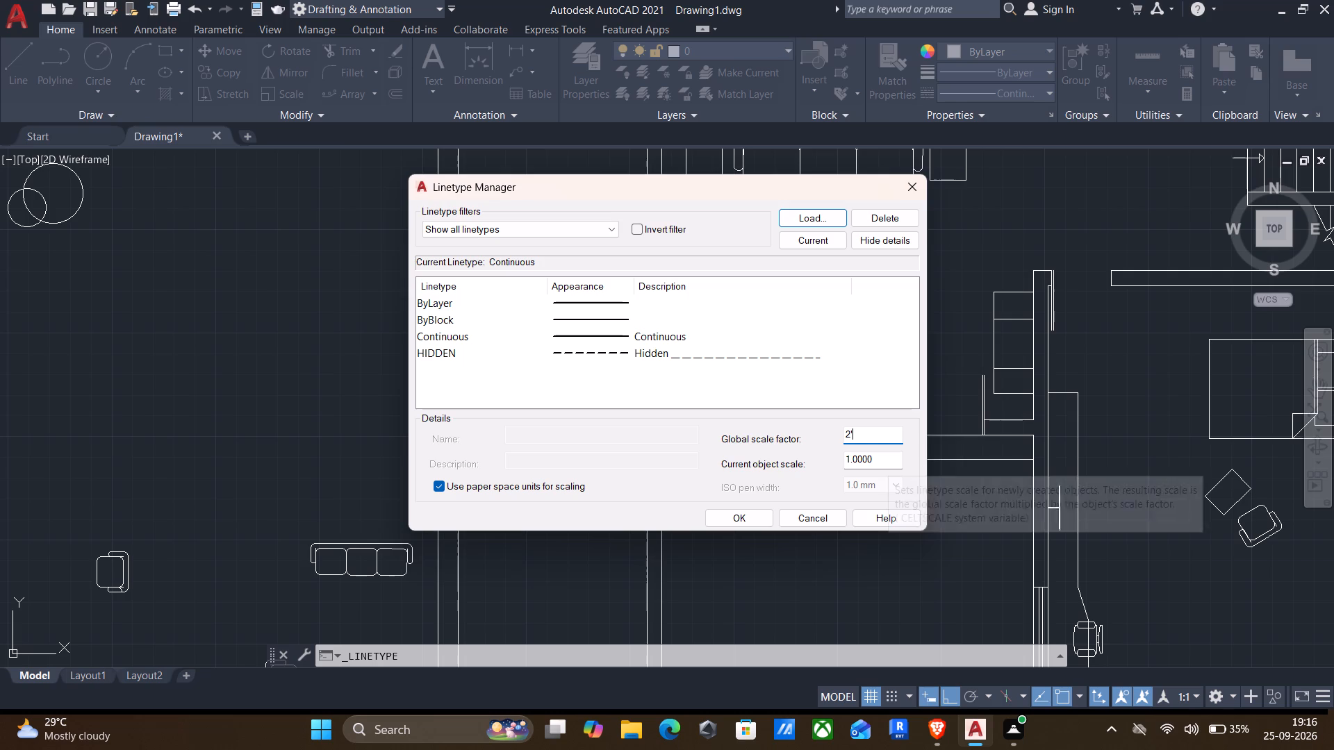
key(BackSpace)
click(888, 461)
drag(880, 457, 864, 458)
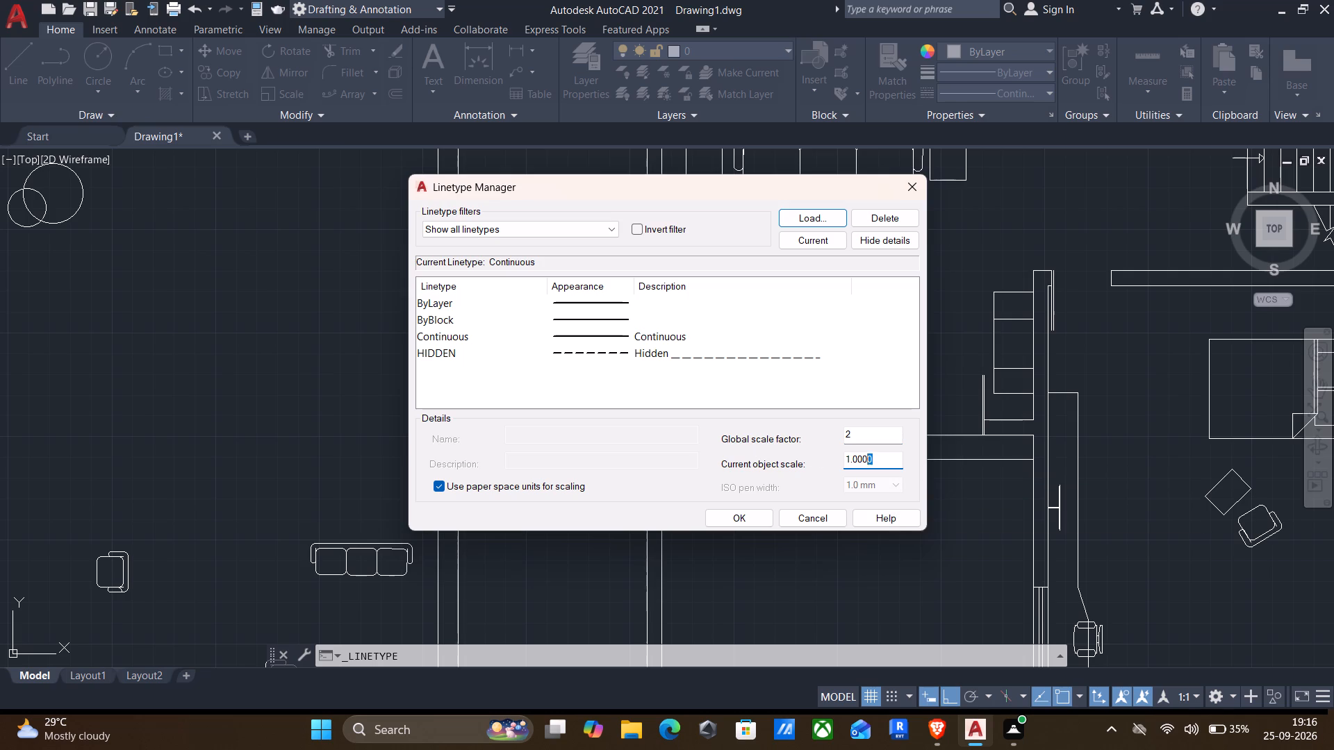
drag(864, 458, 772, 453)
key(2)
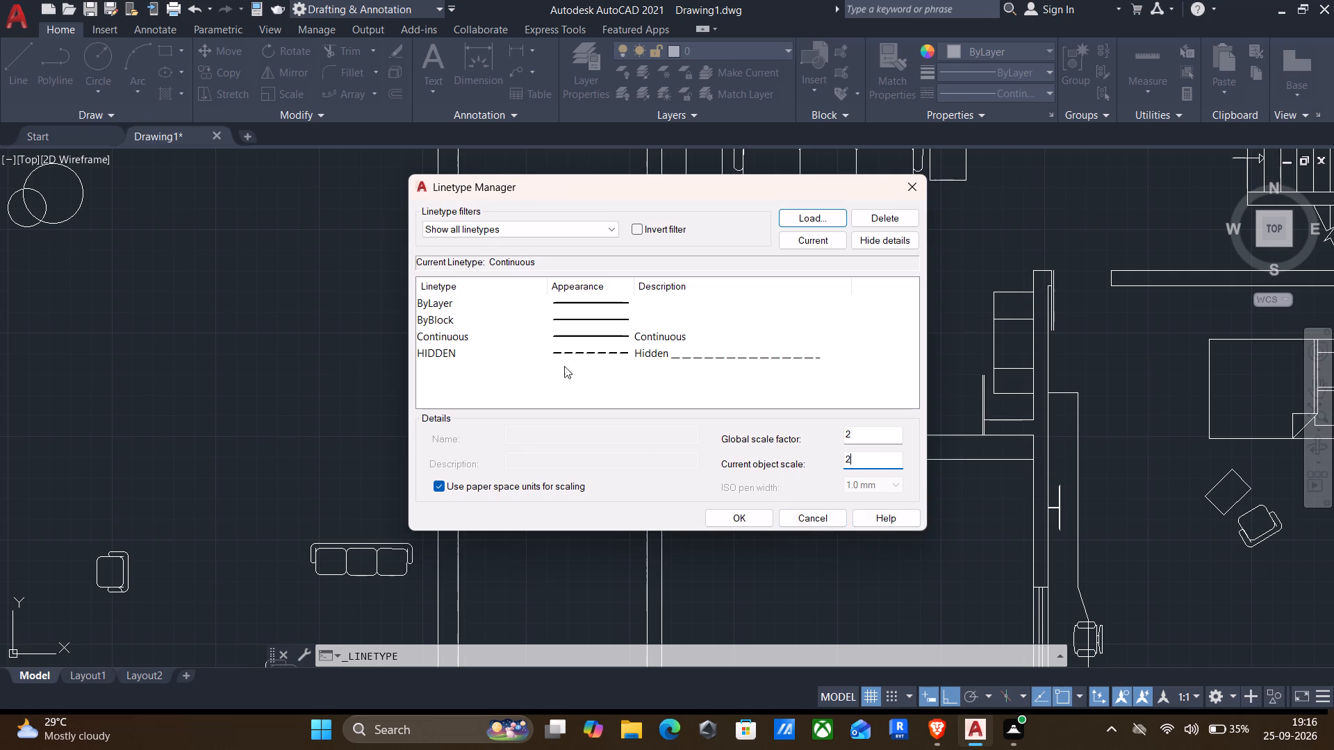
click(570, 359)
click(749, 517)
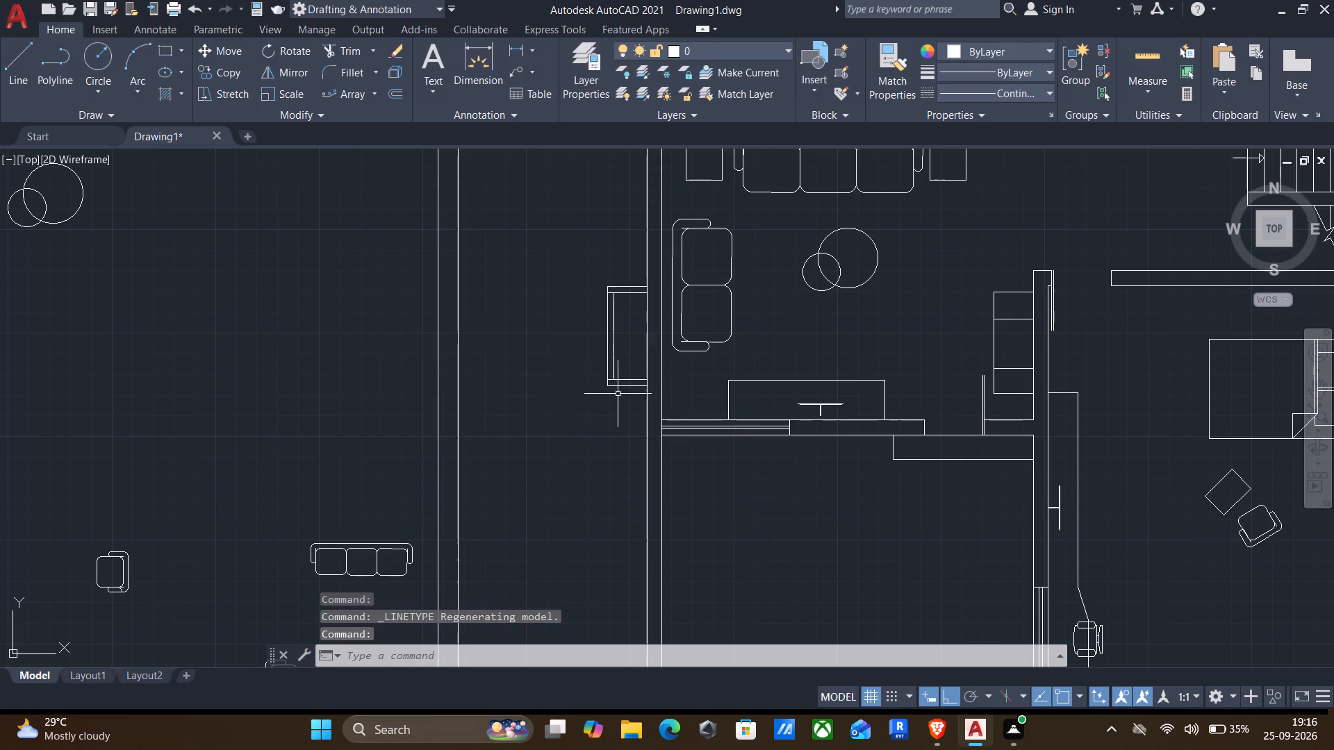
Make HIDDEN the current linetype and draw a vertical test line about 7' long in the empty space west of the plan.
click(1012, 86)
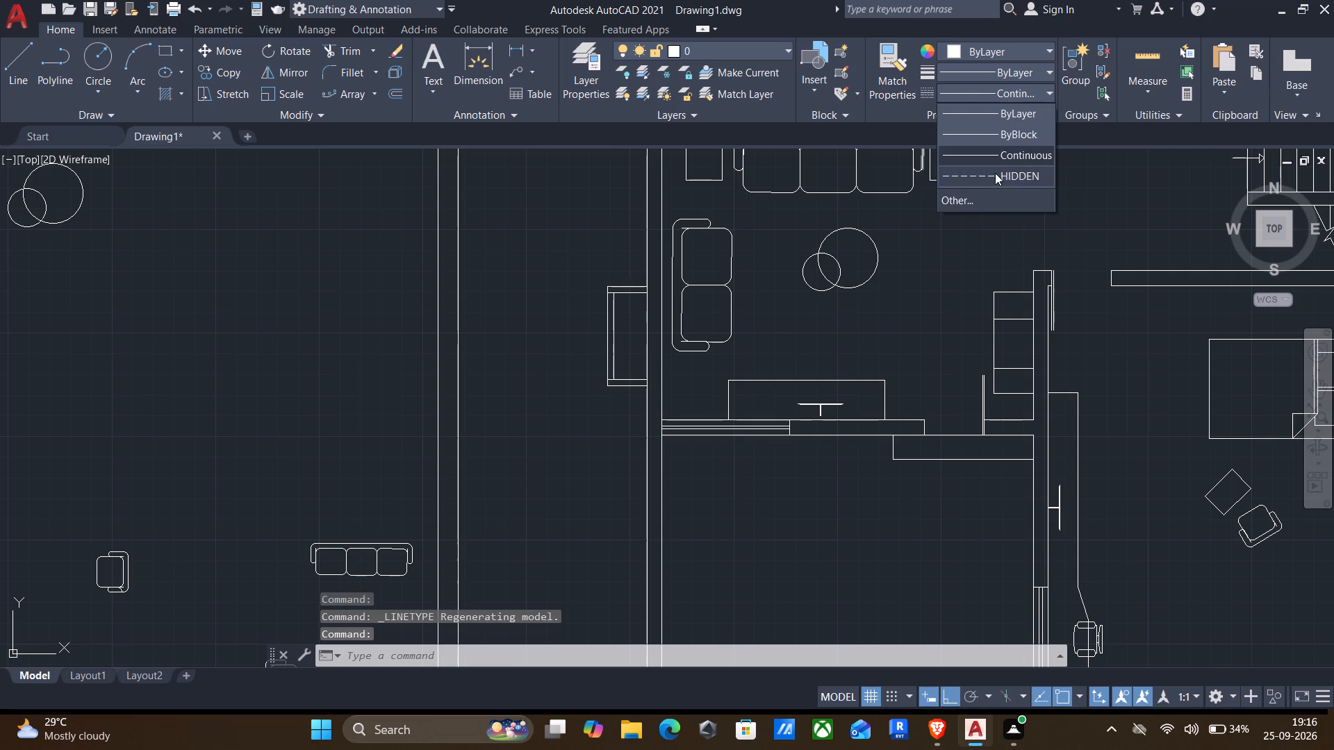
click(995, 173)
key(l)
key(Return)
click(354, 237)
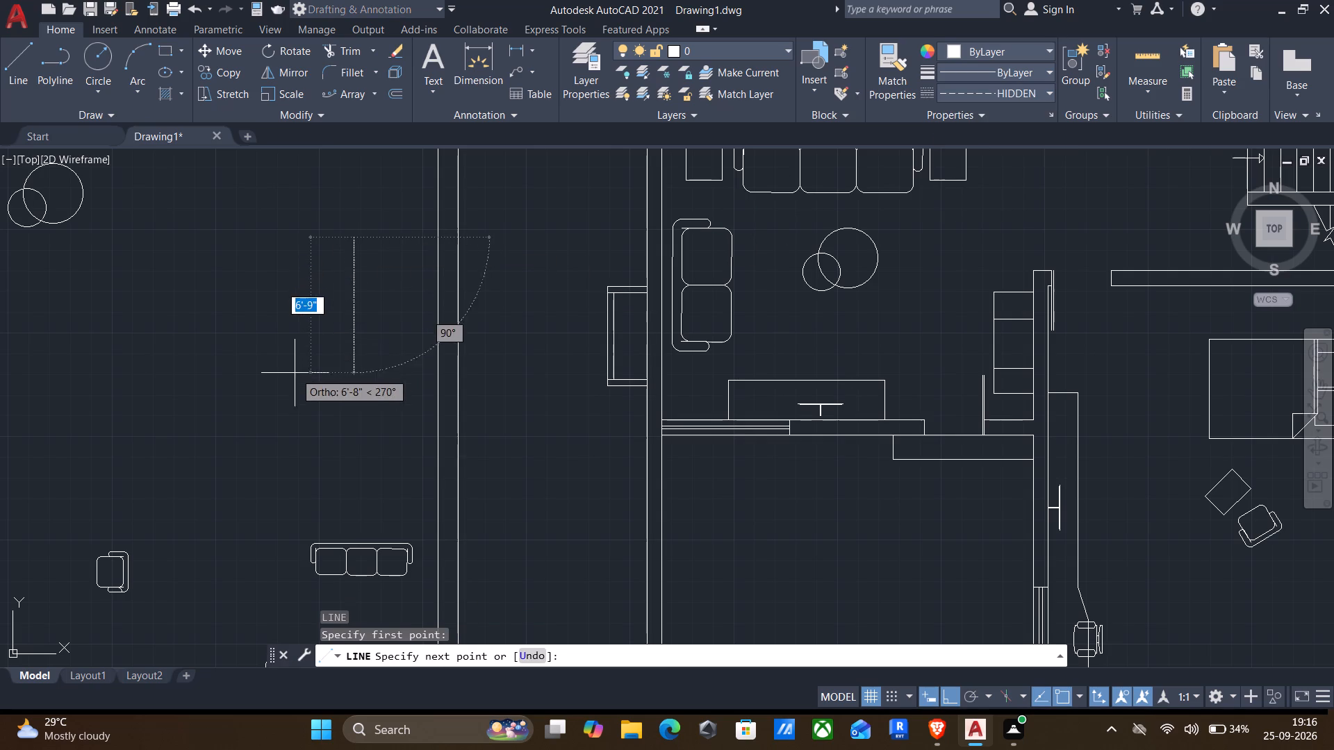
click(293, 383)
key(Return)
Set both the global linetype scale factor and the current object scale to 5.
click(986, 89)
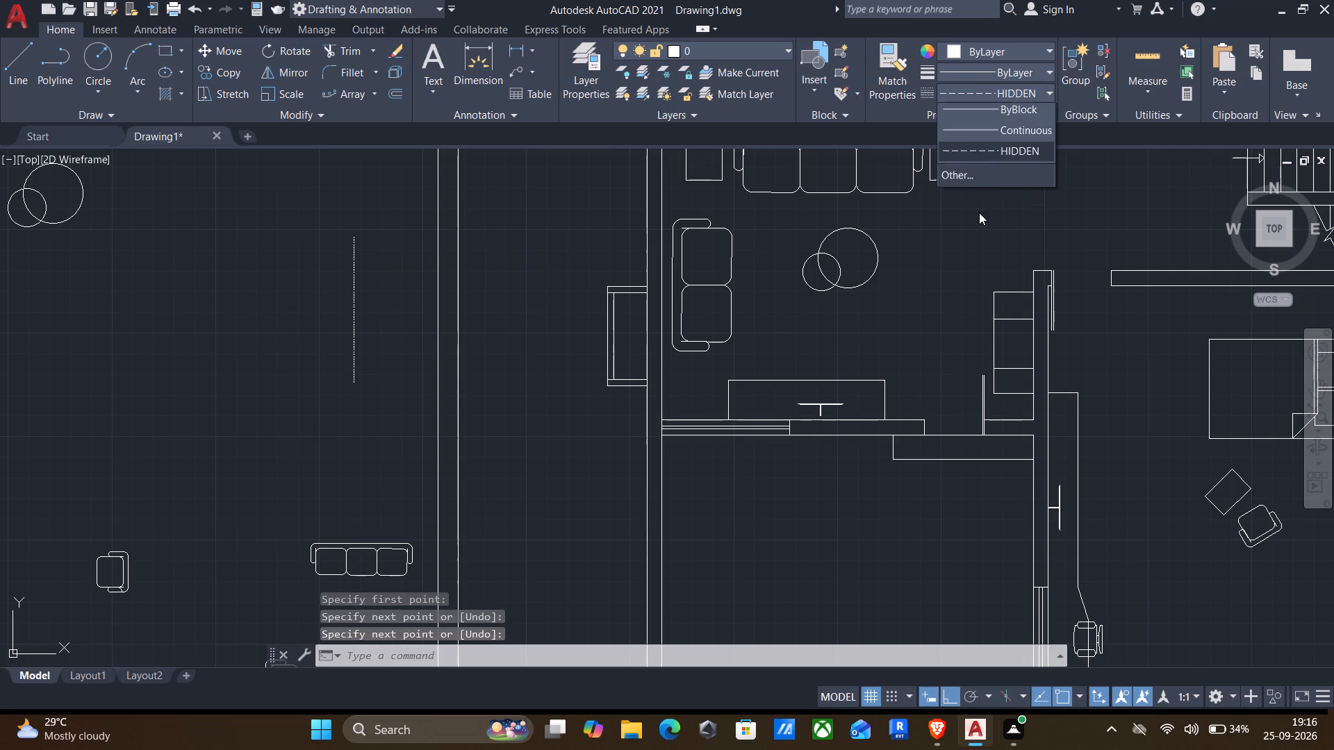
click(985, 199)
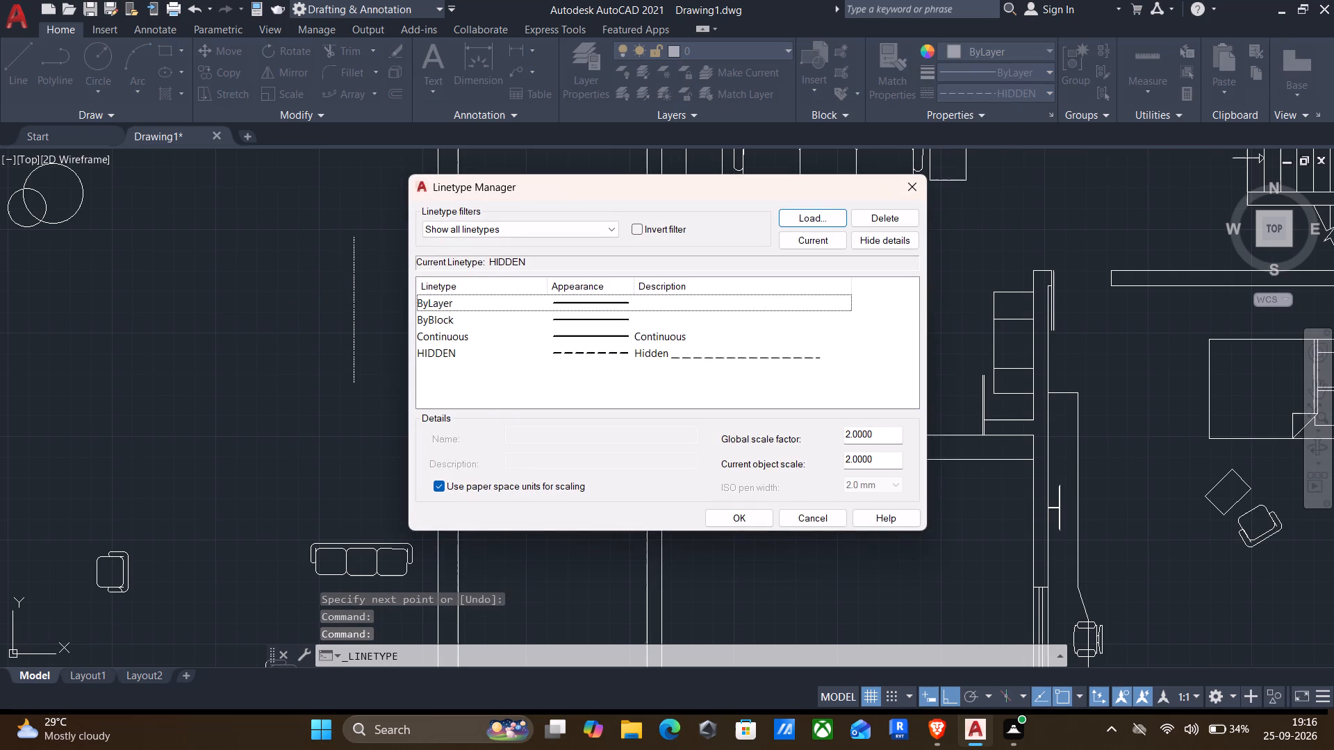
click(696, 355)
drag(890, 436, 593, 397)
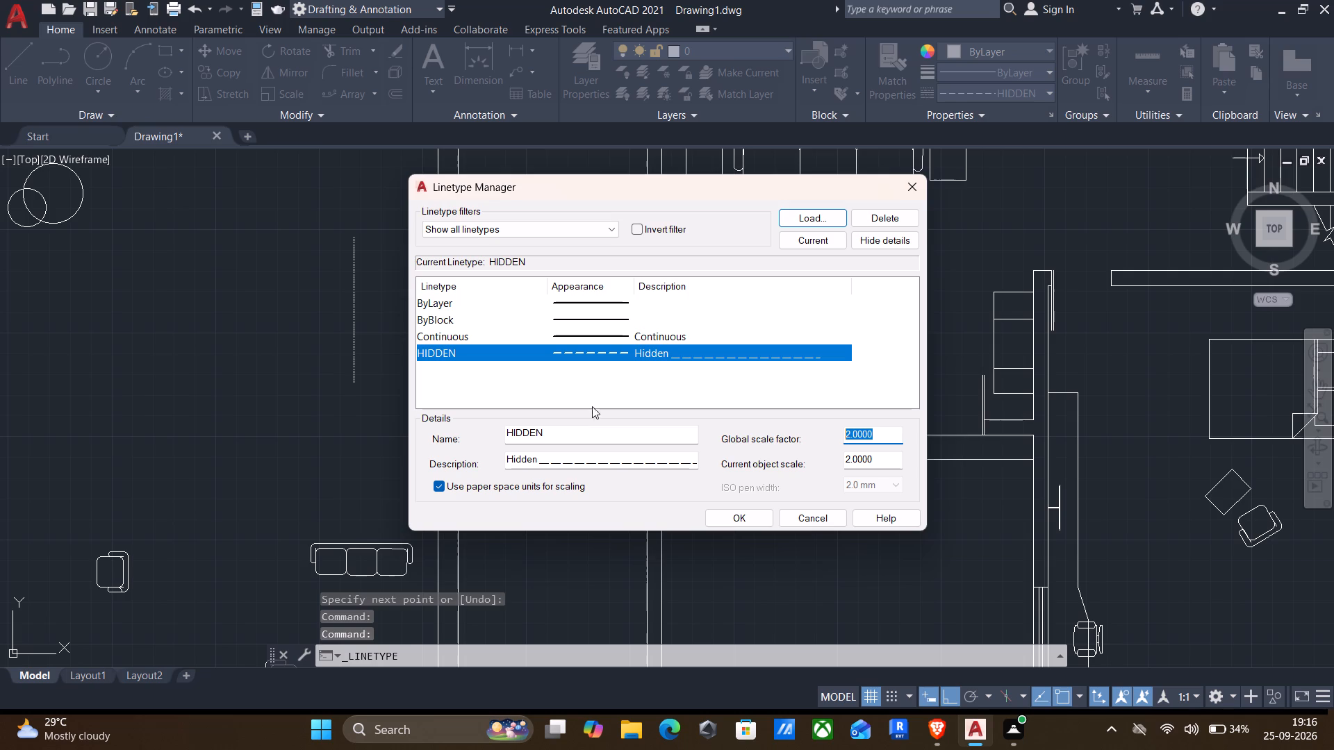
key(5)
drag(892, 458, 656, 465)
key(5)
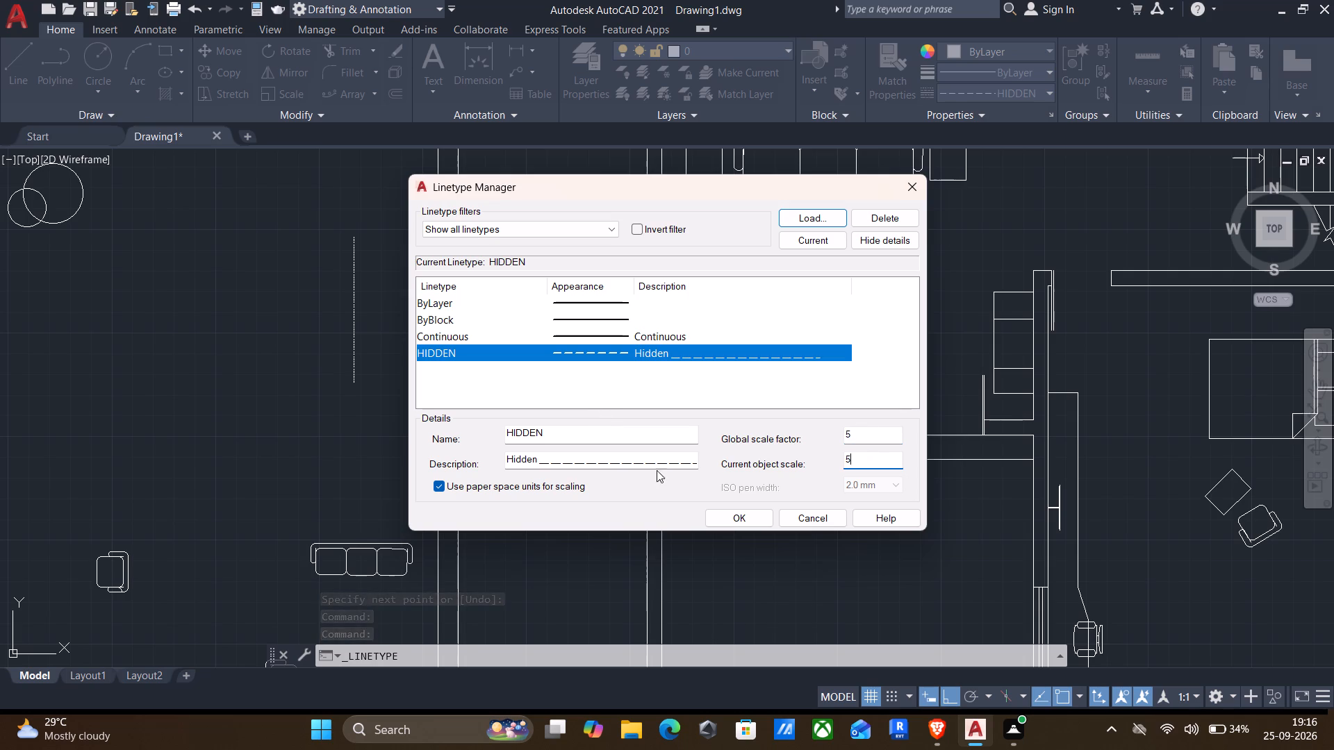
click(727, 515)
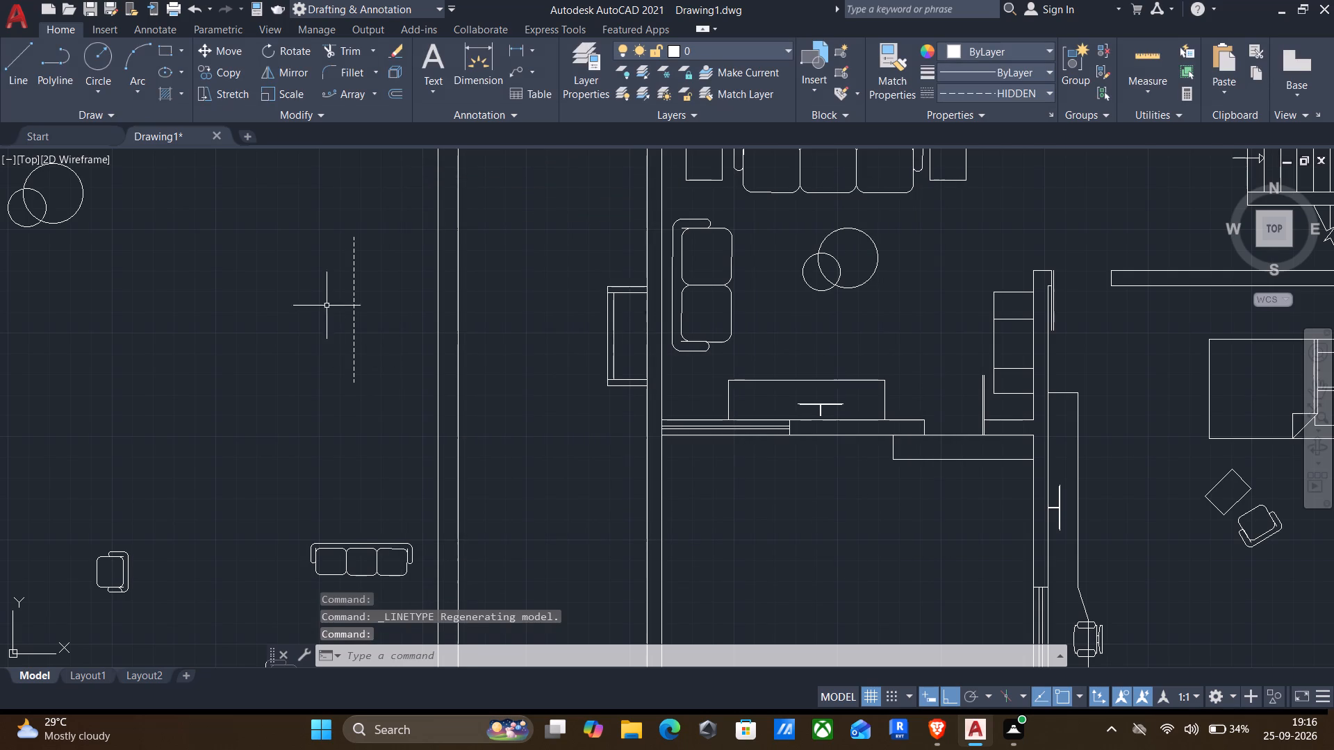
Place a multiline text in the empty space west of the plan, reading "KITCHEN/" with "DINING" on the second line.
scroll(318, 307, up, 1)
middle_drag(319, 310, 427, 242)
scroll(460, 247, down, 2)
middle_drag(464, 311, 513, 275)
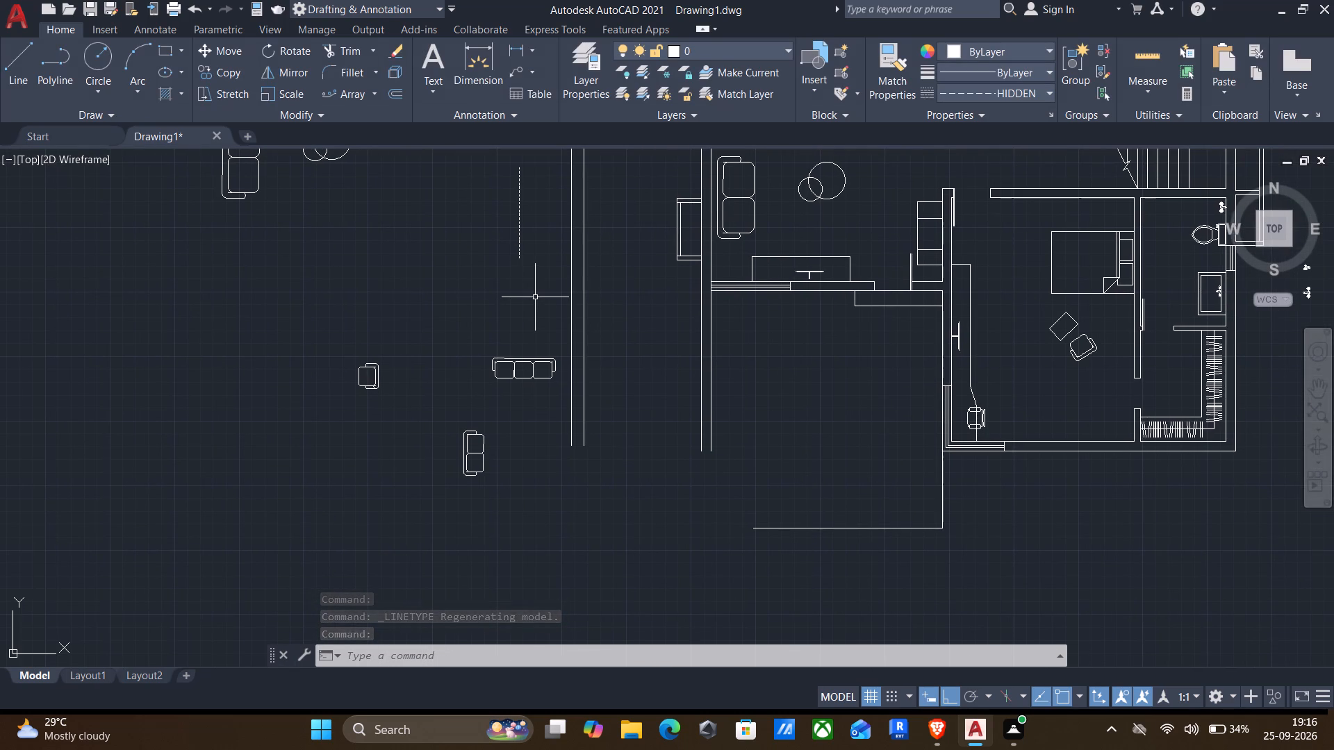
middle_drag(597, 333, 629, 416)
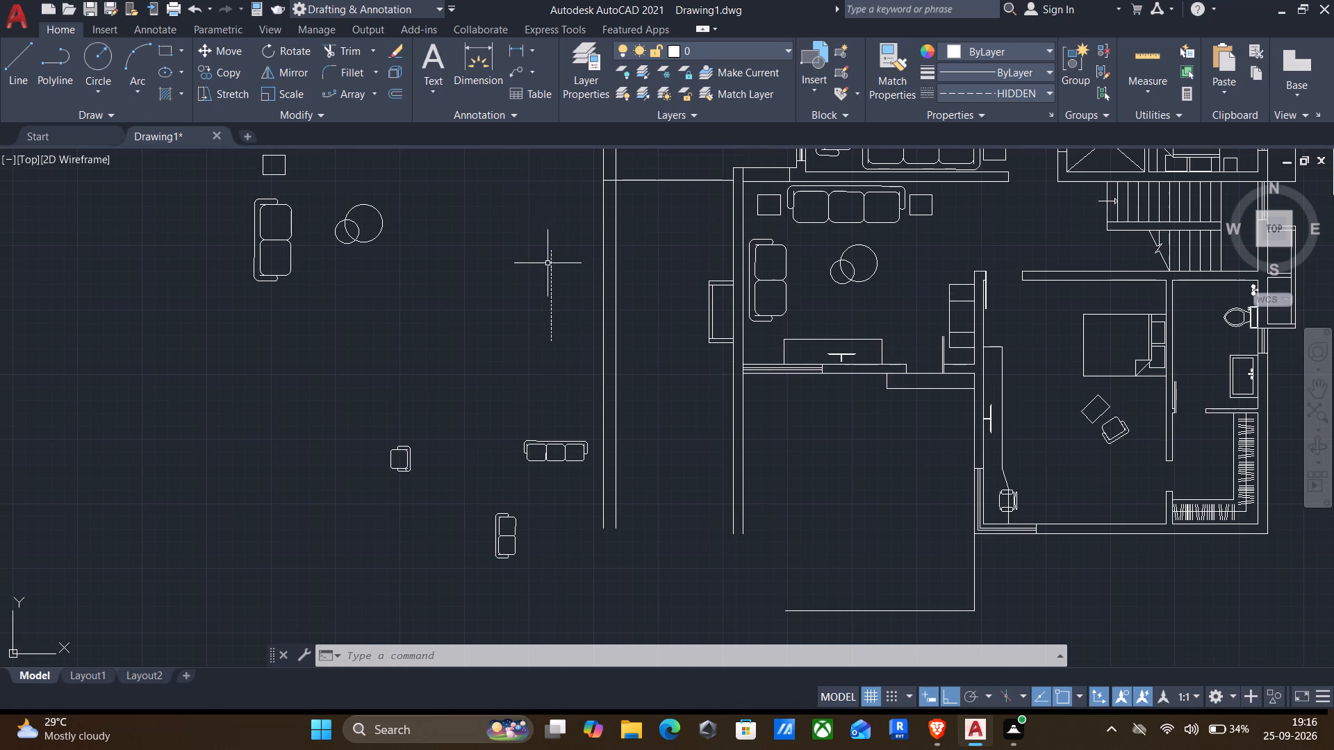
click(440, 60)
click(81, 331)
click(204, 419)
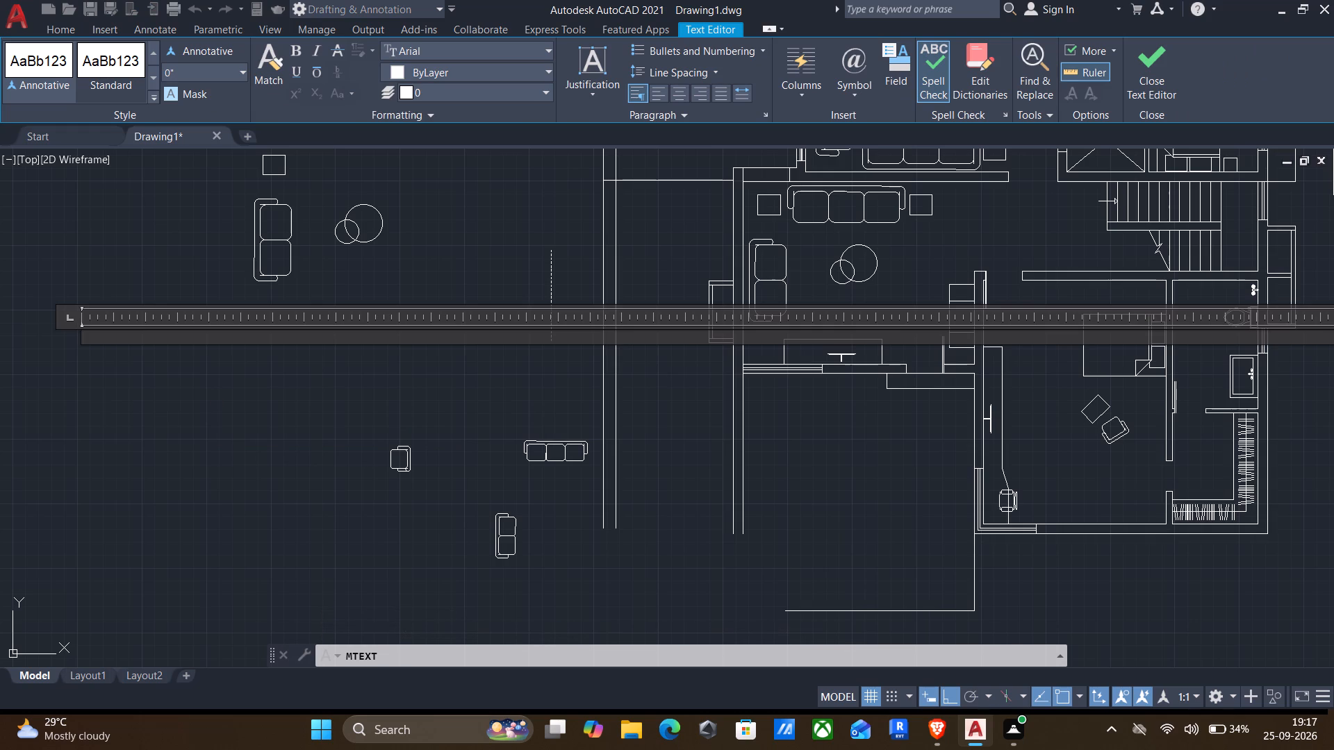
text(KITCHEN)
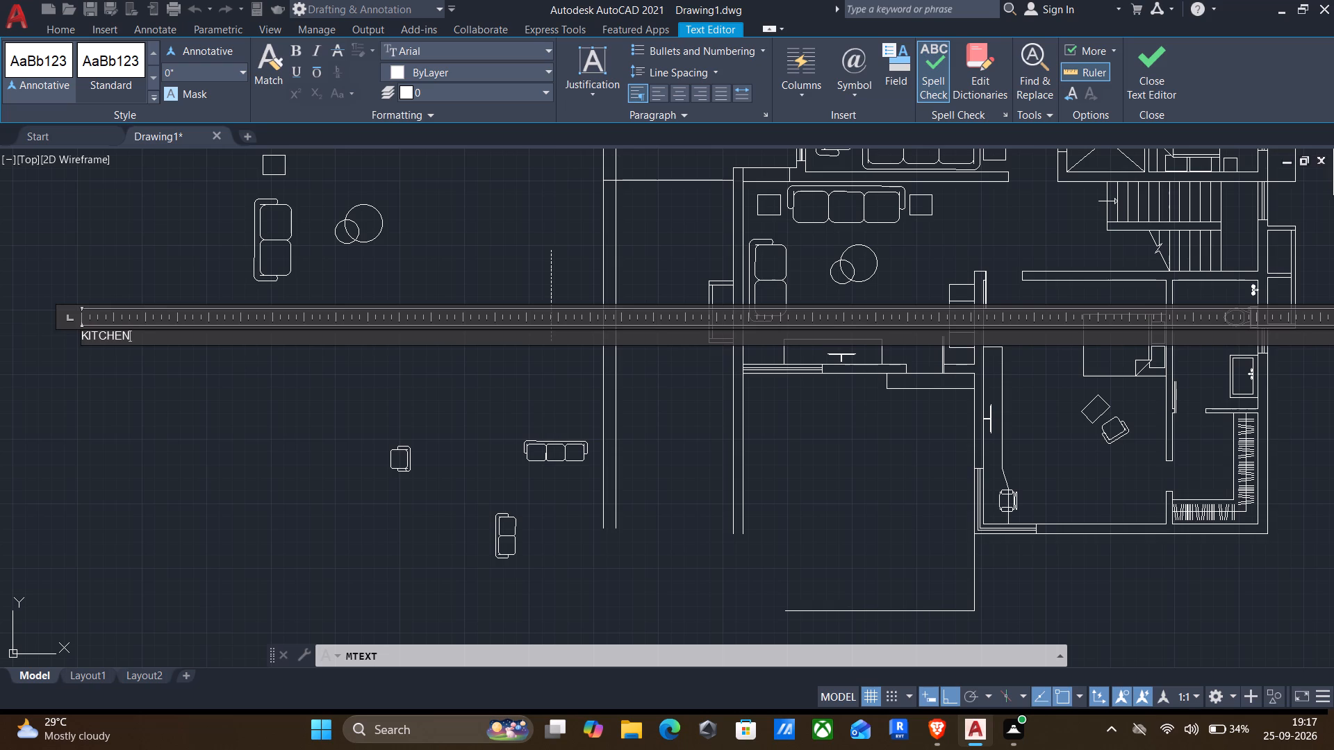
key(slash)
key(Return)
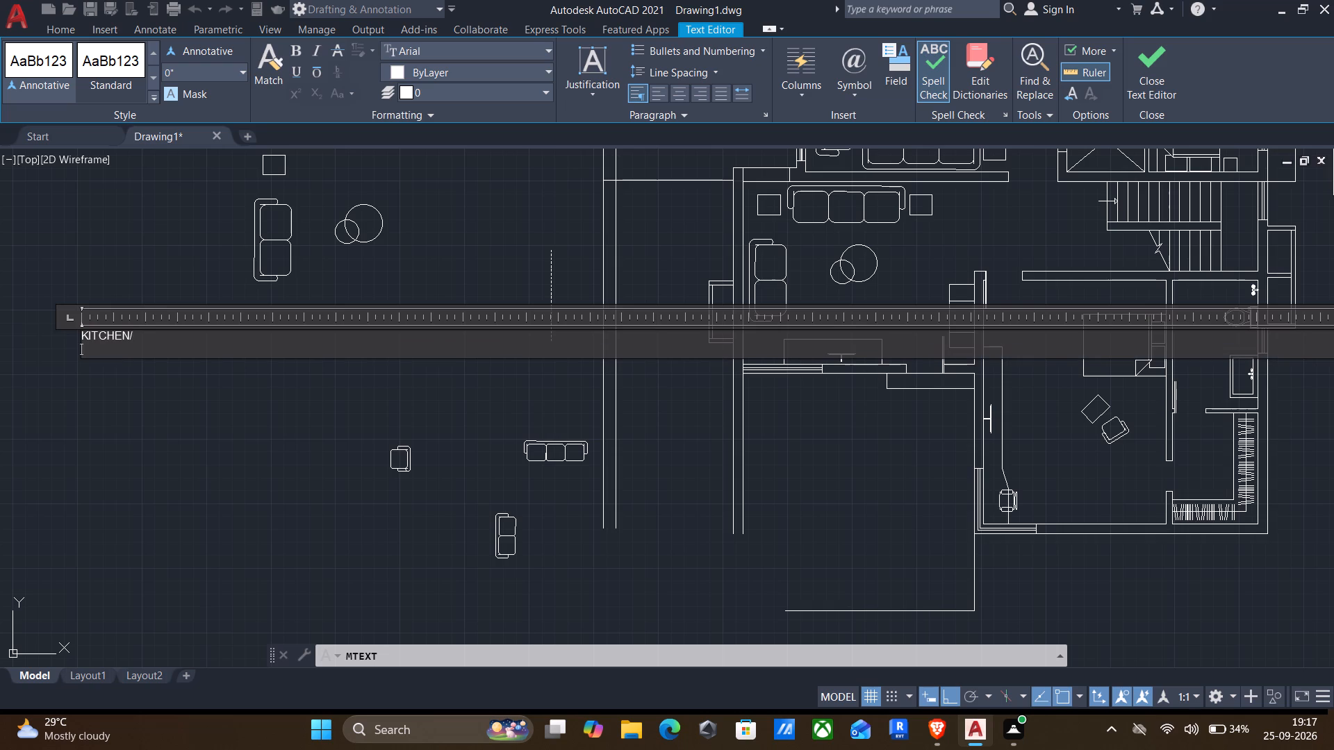
text(DINING)
Add the room size 26'-11" X 14'-0" as the third line of the kitchen and dining label.
key(Return)
text(25)
key(apostrophe)
key(BackSpace)
key(BackSpace)
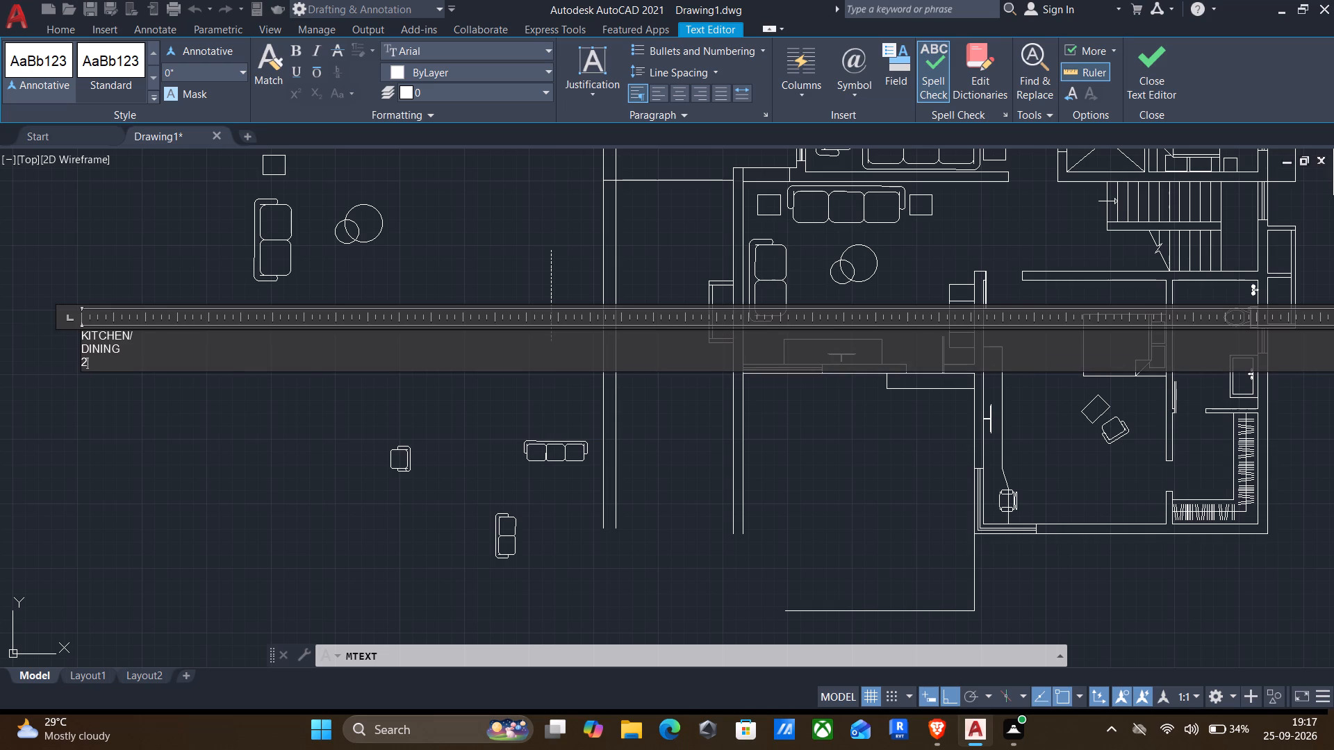
text(6'-)
text(11" X)
key(space)
text(14'-0)
key(shift+quotedbl)
Finish the kitchen and dining label and set its text height to 6".
click(108, 478)
scroll(110, 479, up, 1)
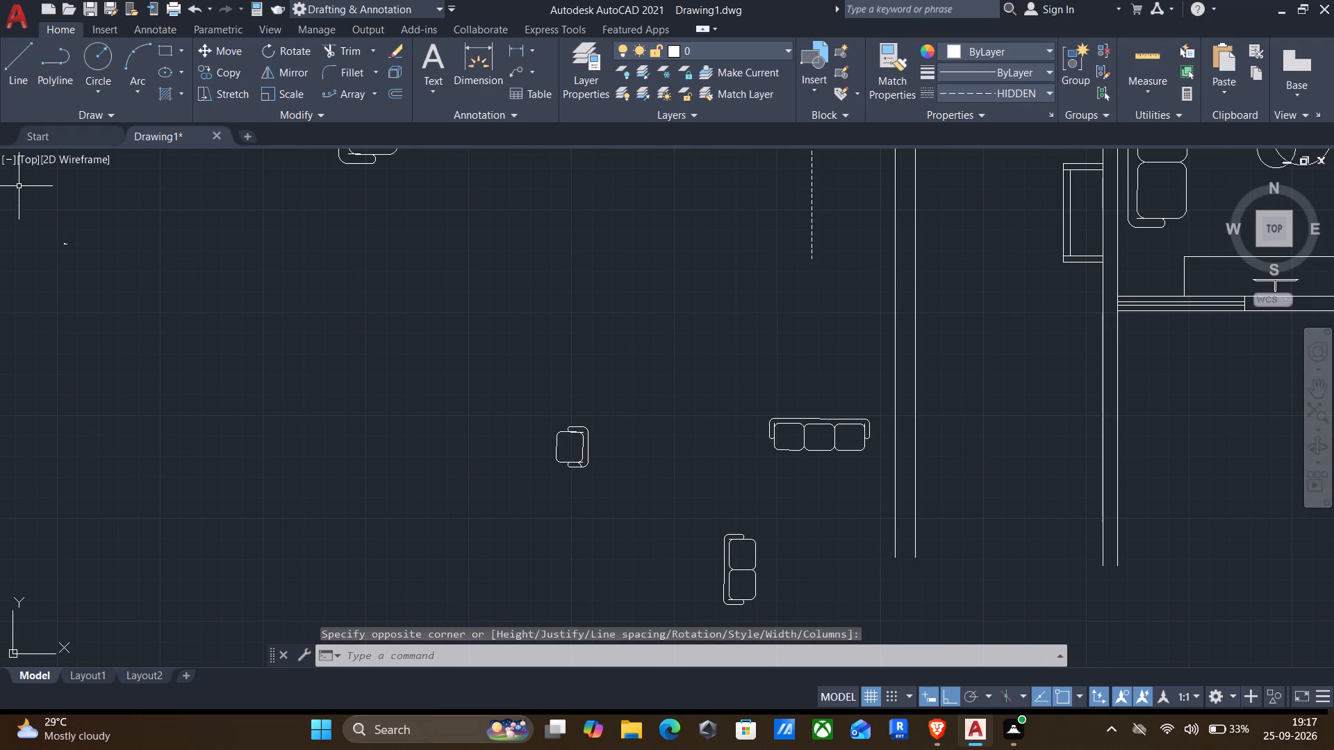
click(10, 201)
click(151, 347)
right_click(159, 324)
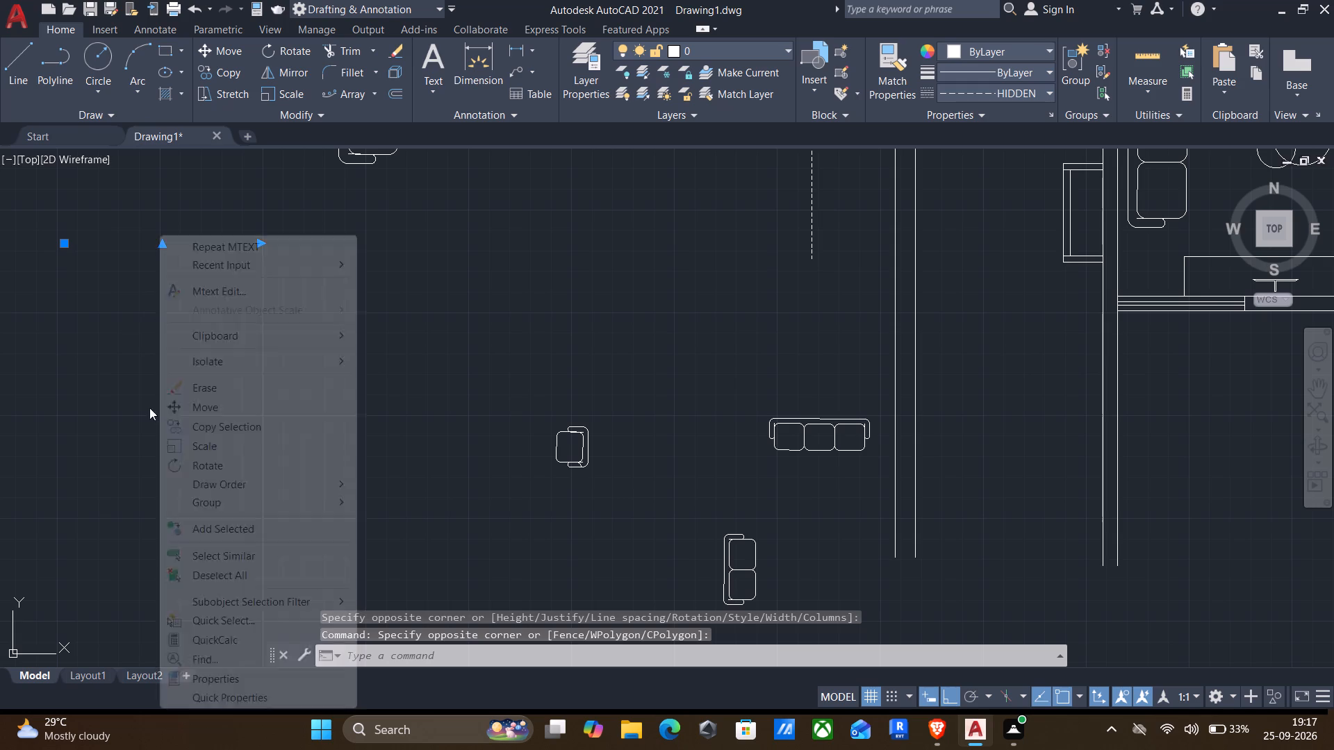
click(217, 678)
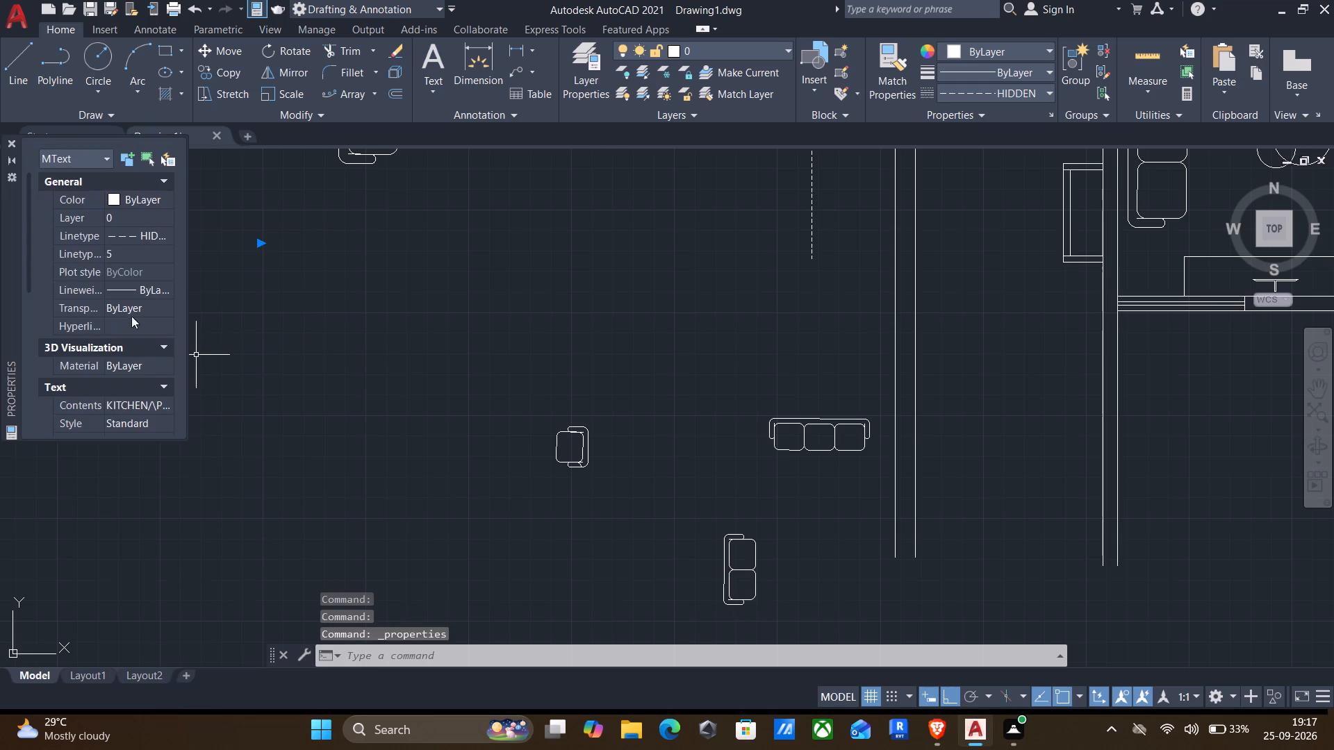
scroll(91, 315, down, 4)
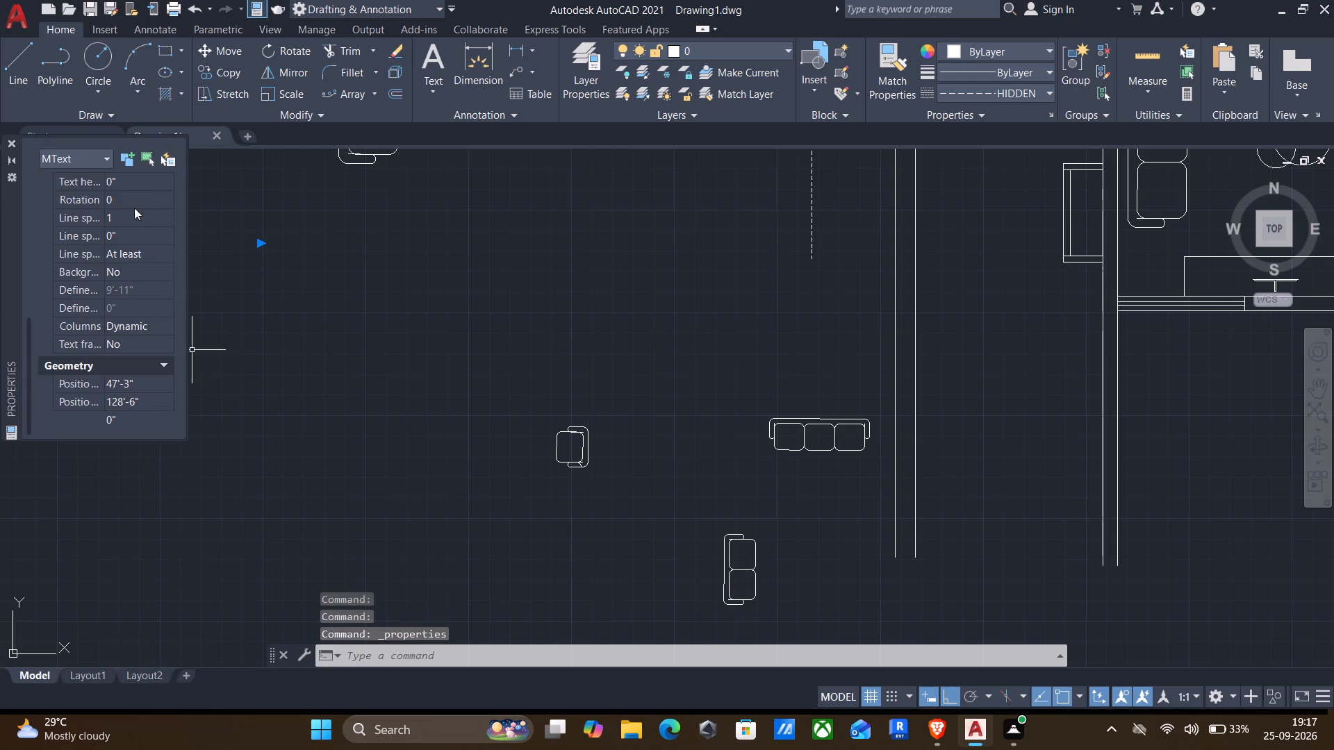
click(142, 183)
text(6")
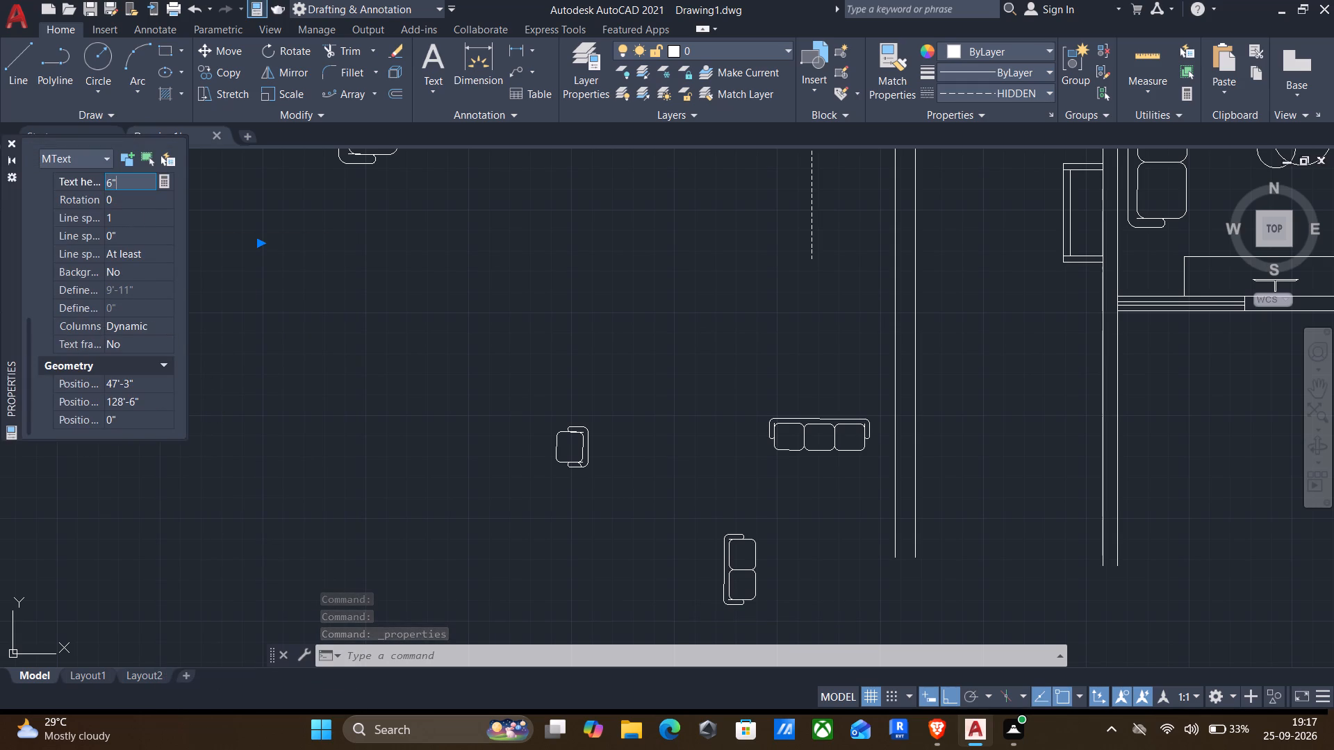
key(Return)
middle_drag(252, 326, 513, 449)
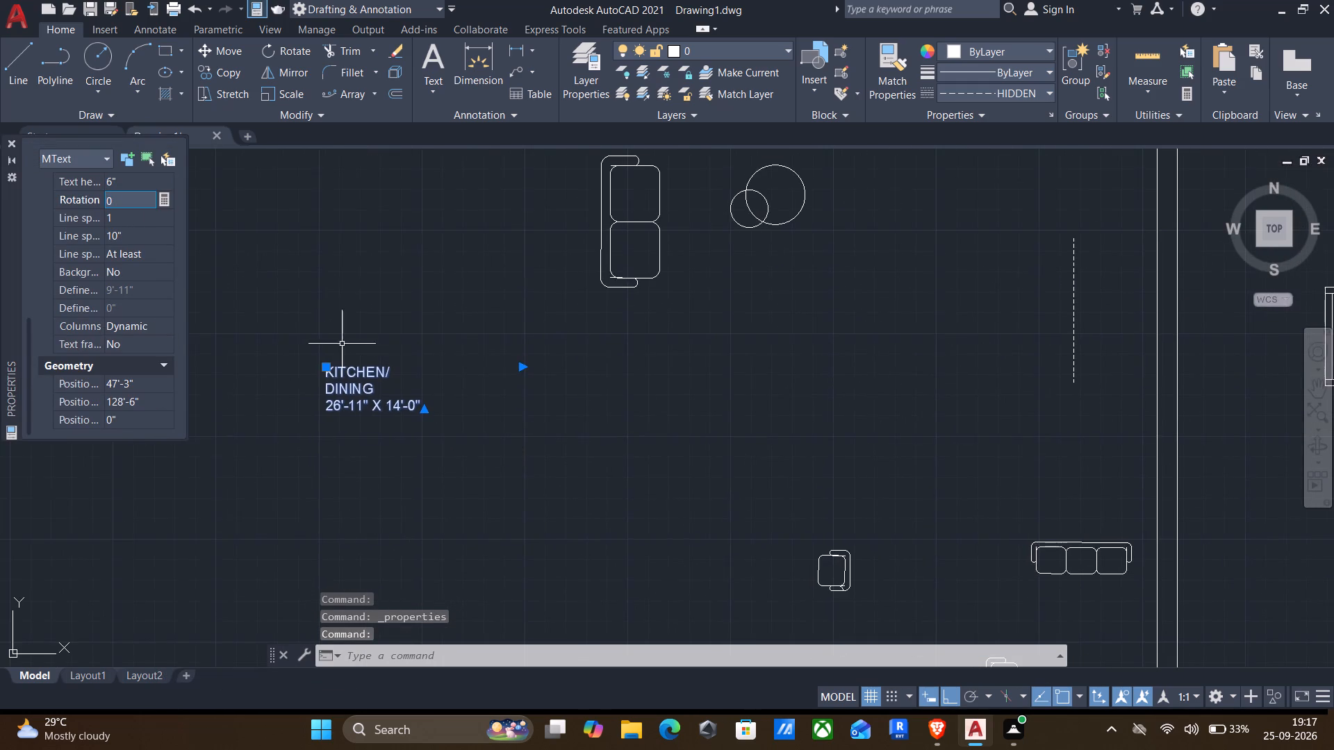
scroll(335, 339, down, 1)
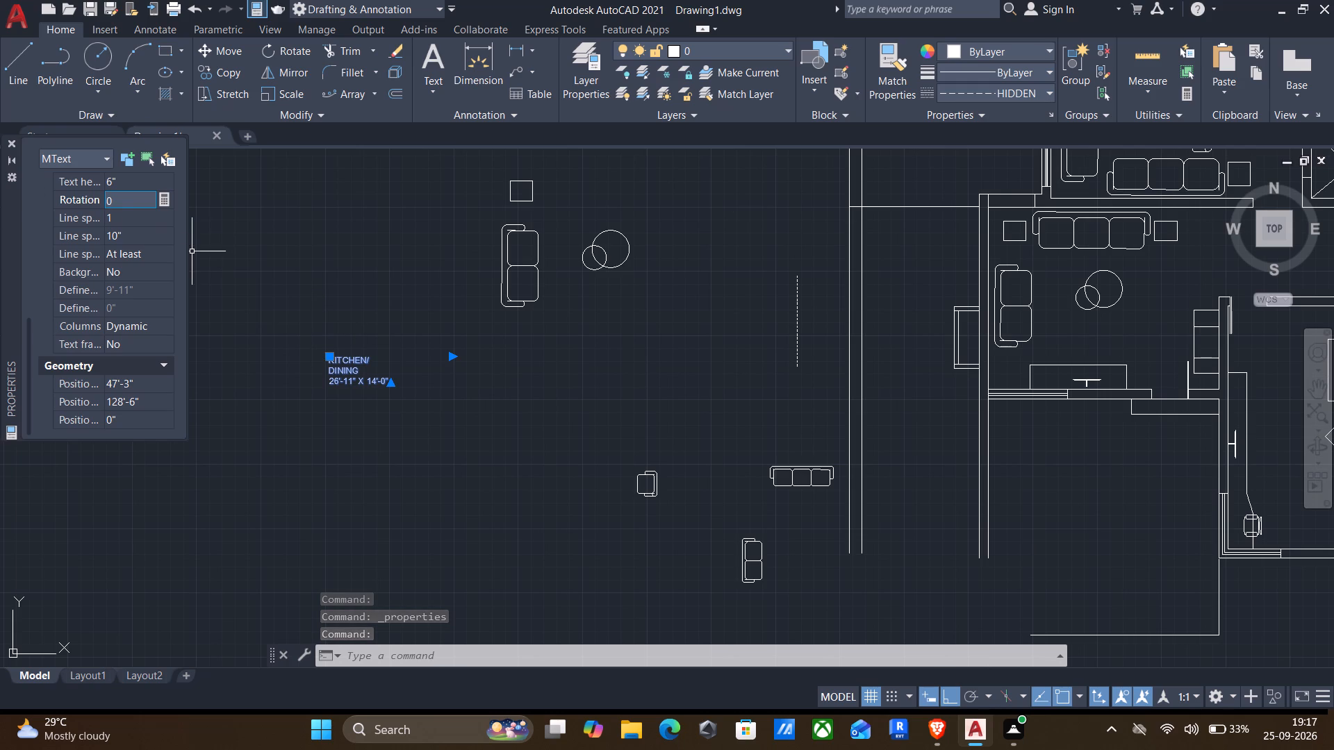
key(Escape)
Copy the kitchen and dining label, with Ortho off, into the open area between the dining table and the kitchen island.
drag(240, 294, 251, 301)
click(422, 433)
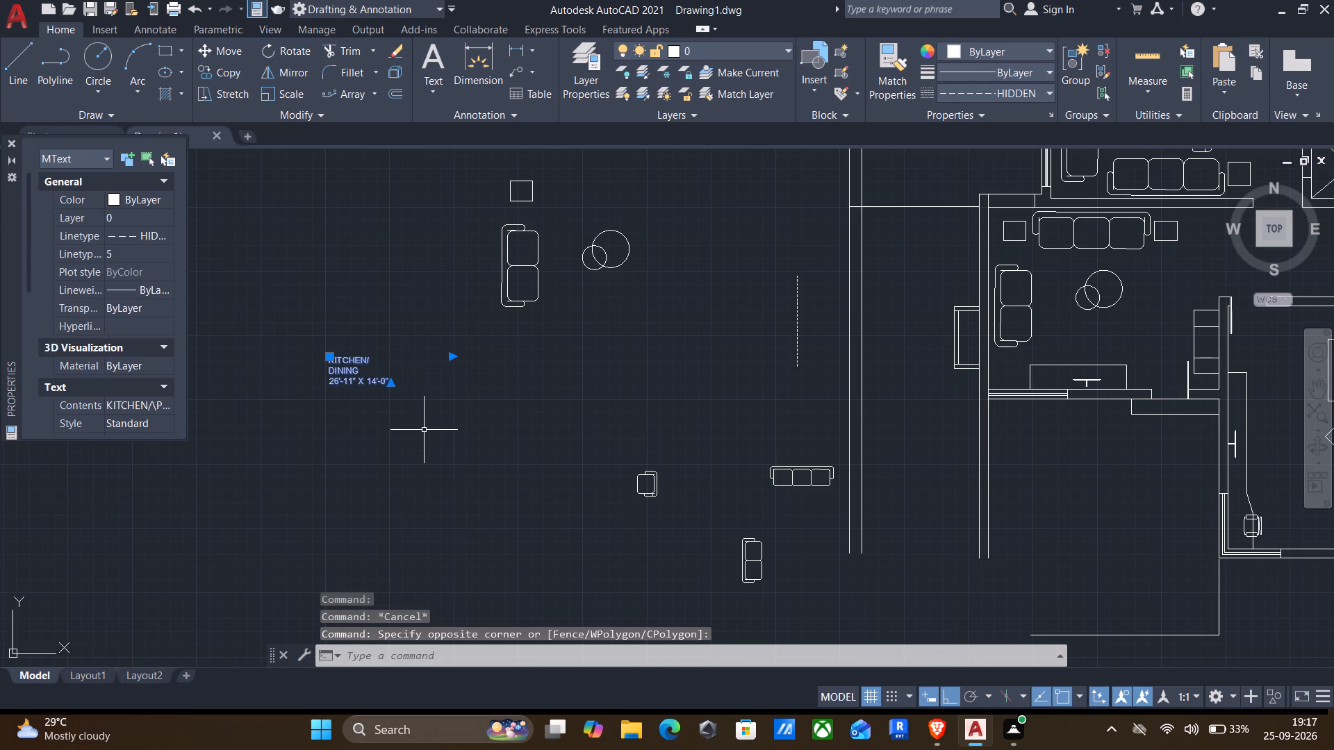
key(c)
key(o)
key(Return)
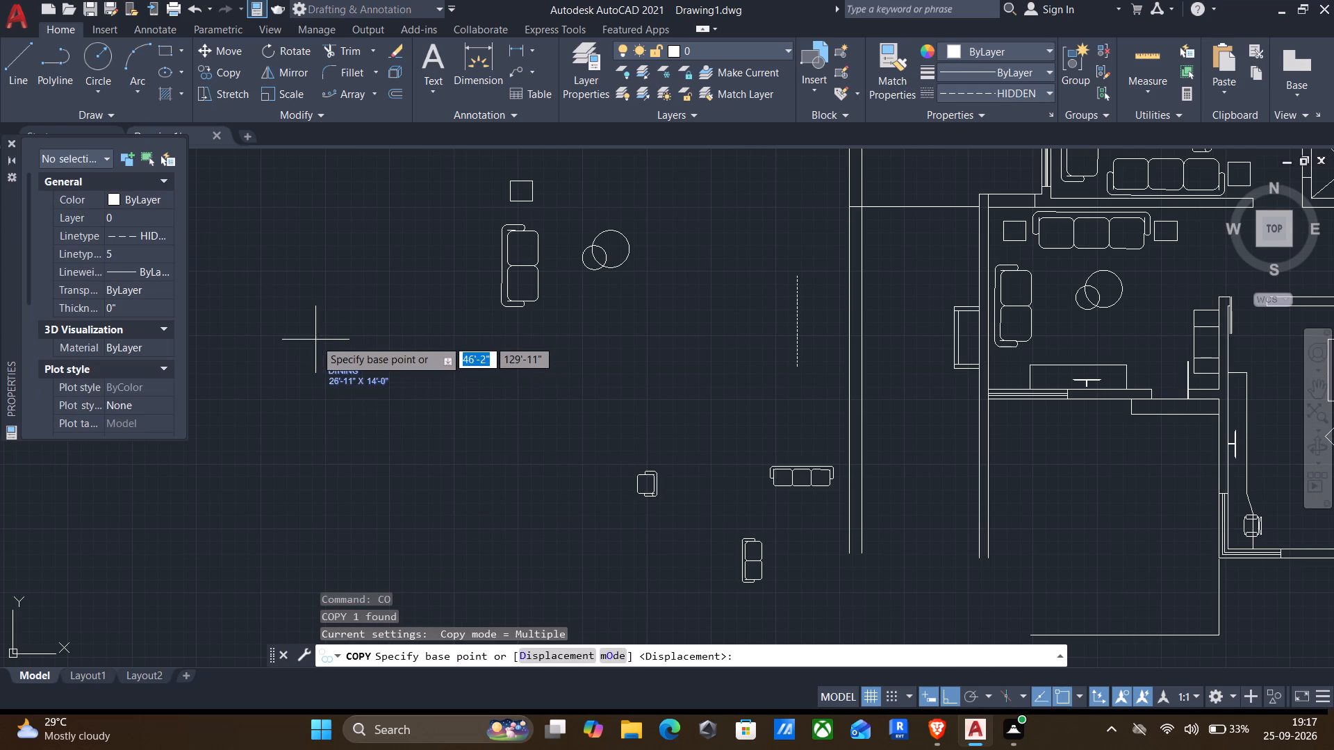
click(323, 360)
scroll(413, 360, down, 2)
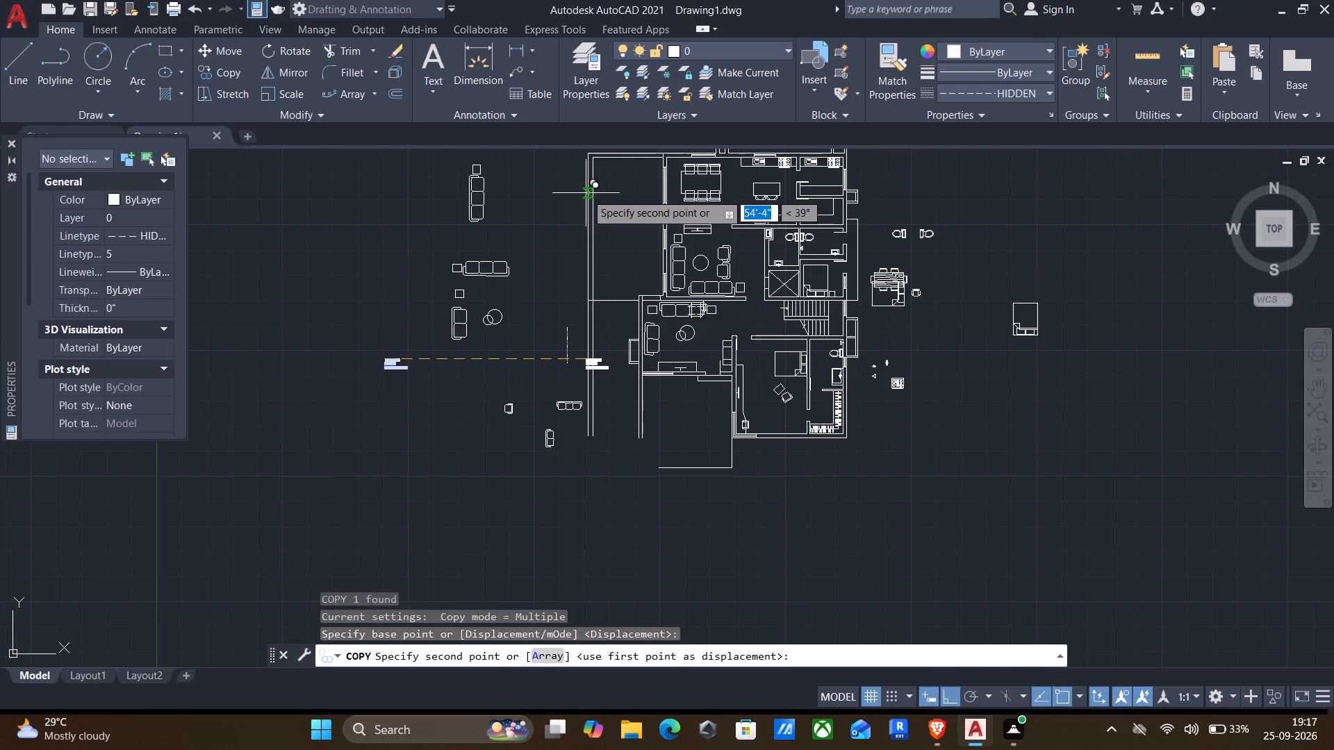
key(F8)
middle_drag(658, 209, 634, 291)
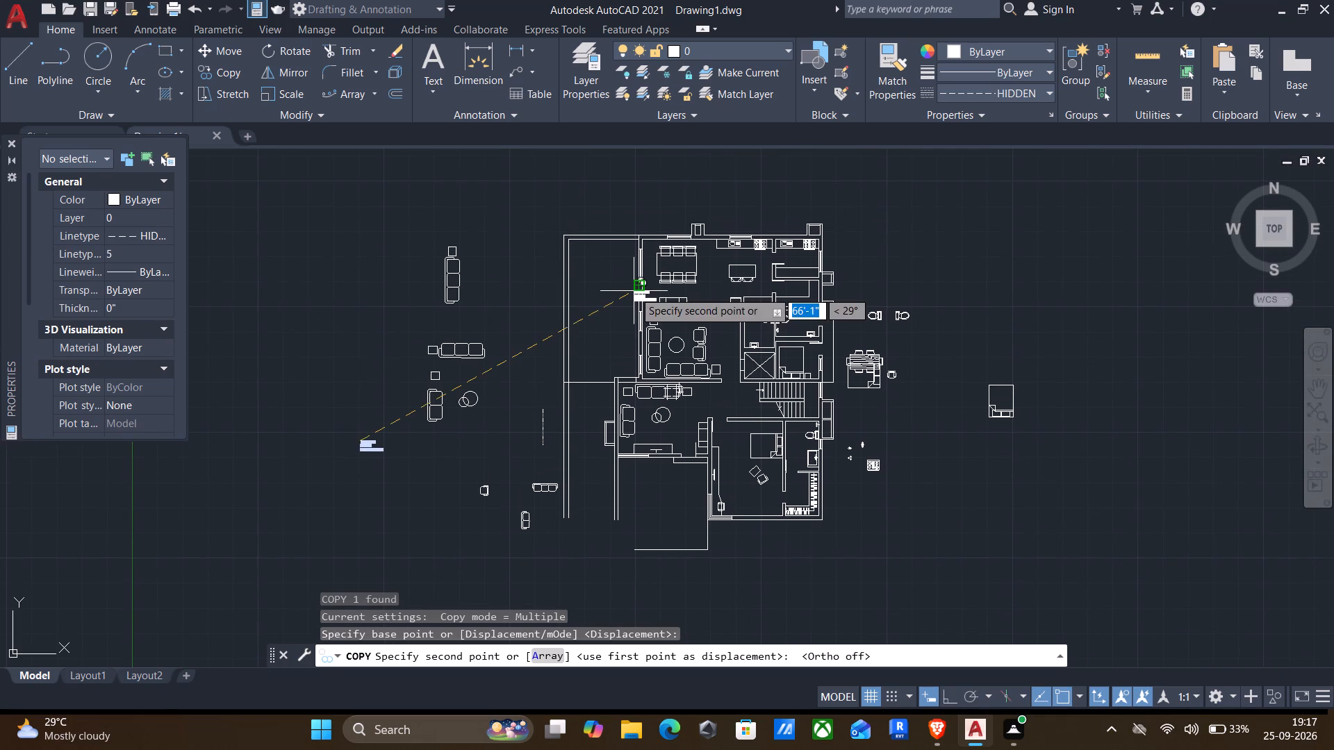
middle_drag(732, 258, 719, 335)
scroll(719, 377, up, 2)
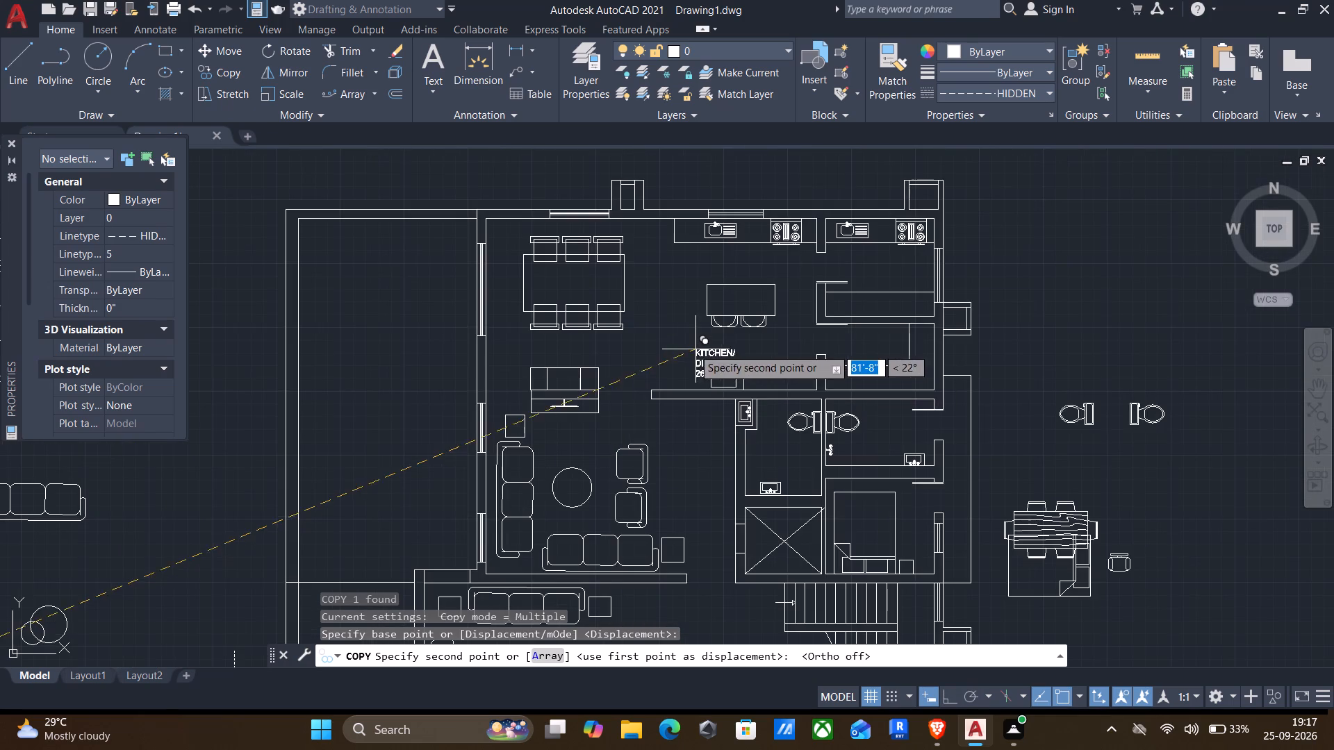
scroll(659, 332, up, 3)
scroll(618, 282, up, 1)
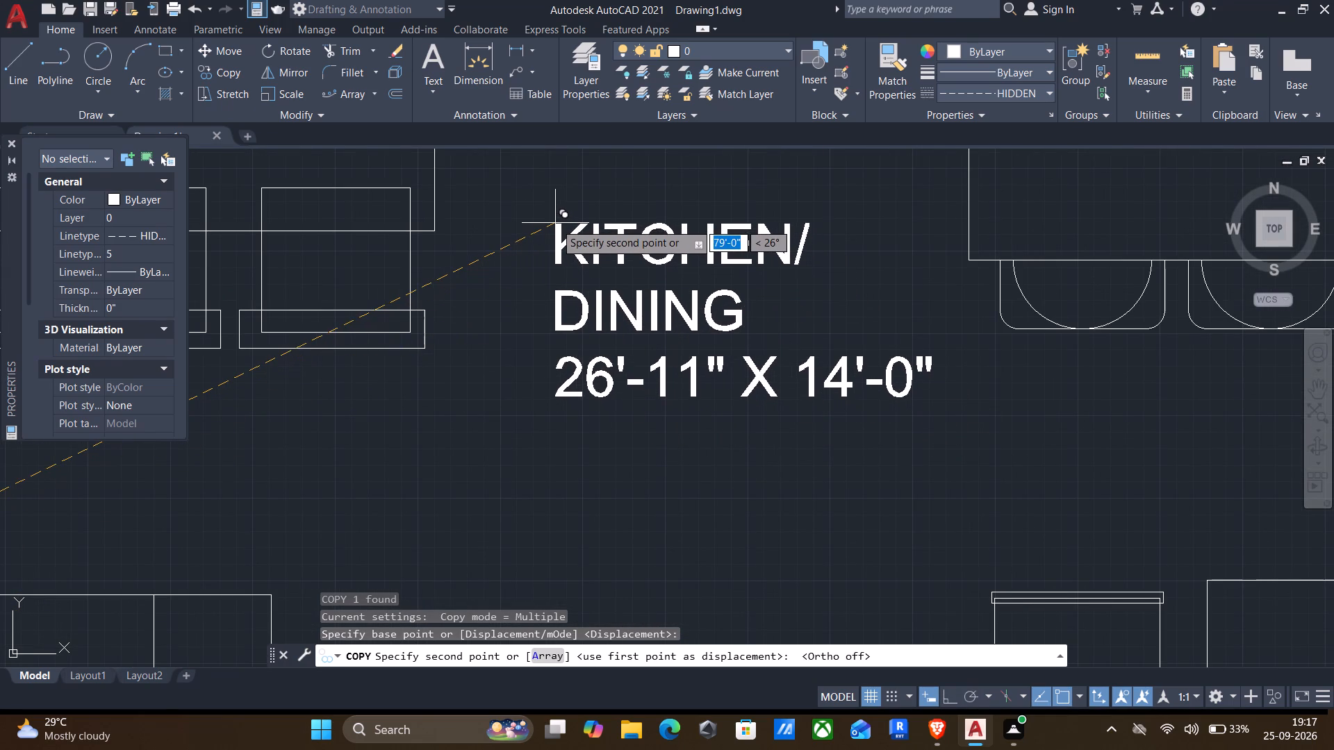
click(555, 223)
Place copies of the label in the small cooking room at the plan's northeast corner and in the room directly south of it.
scroll(565, 245, down, 2)
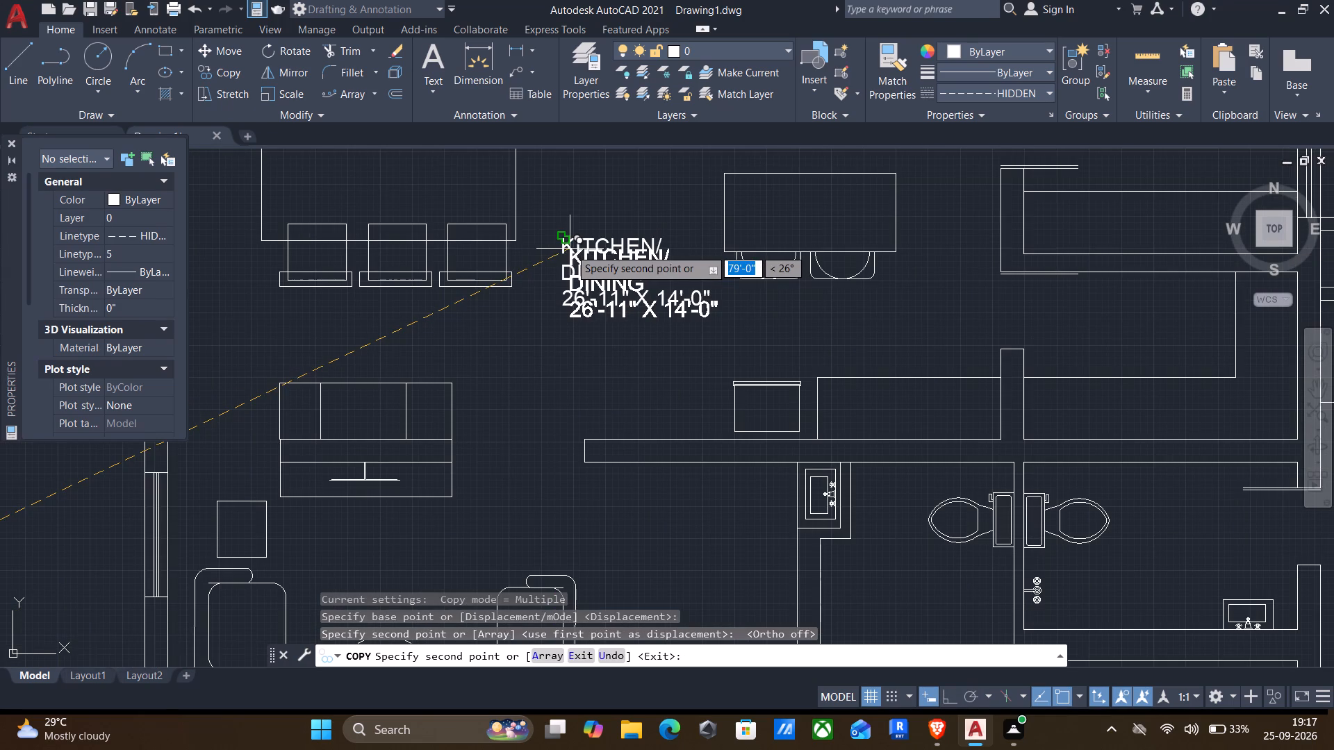
scroll(570, 250, down, 2)
middle_drag(619, 264, 607, 324)
scroll(797, 269, up, 3)
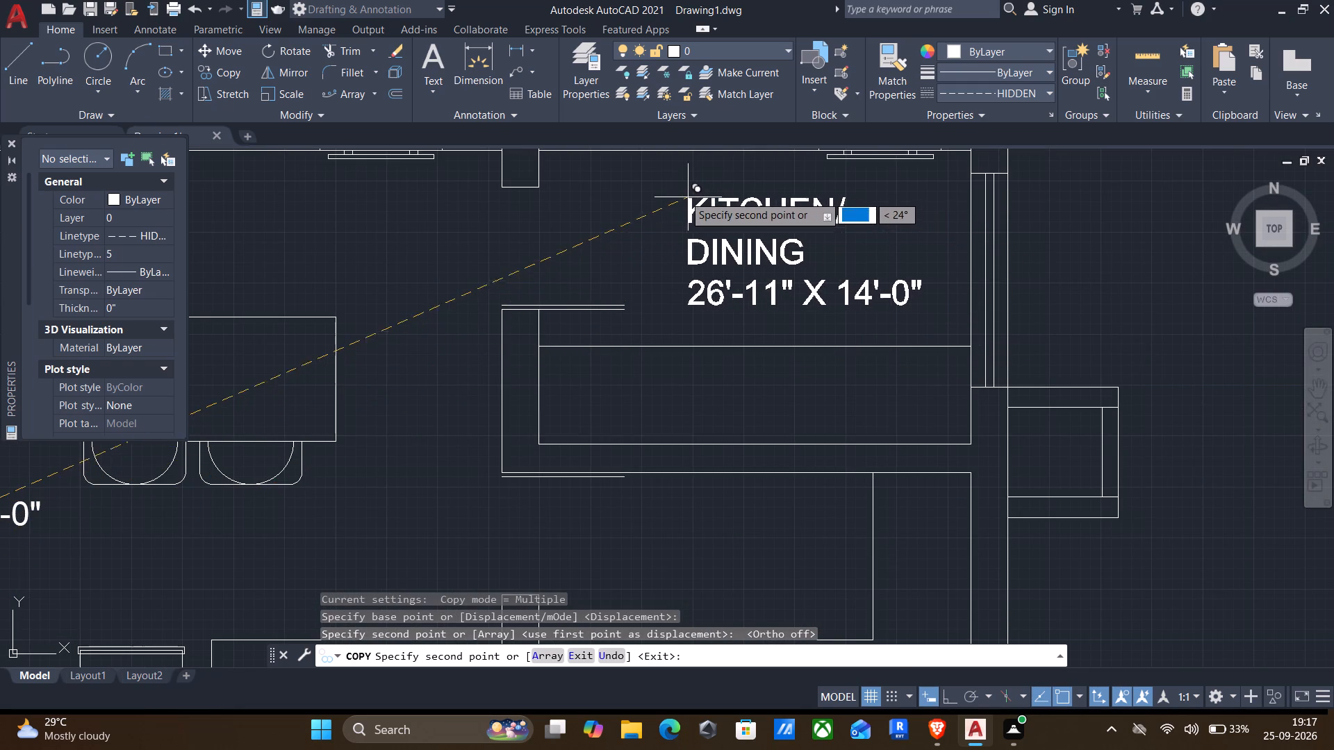
click(680, 195)
scroll(675, 214, down, 2)
scroll(640, 341, up, 2)
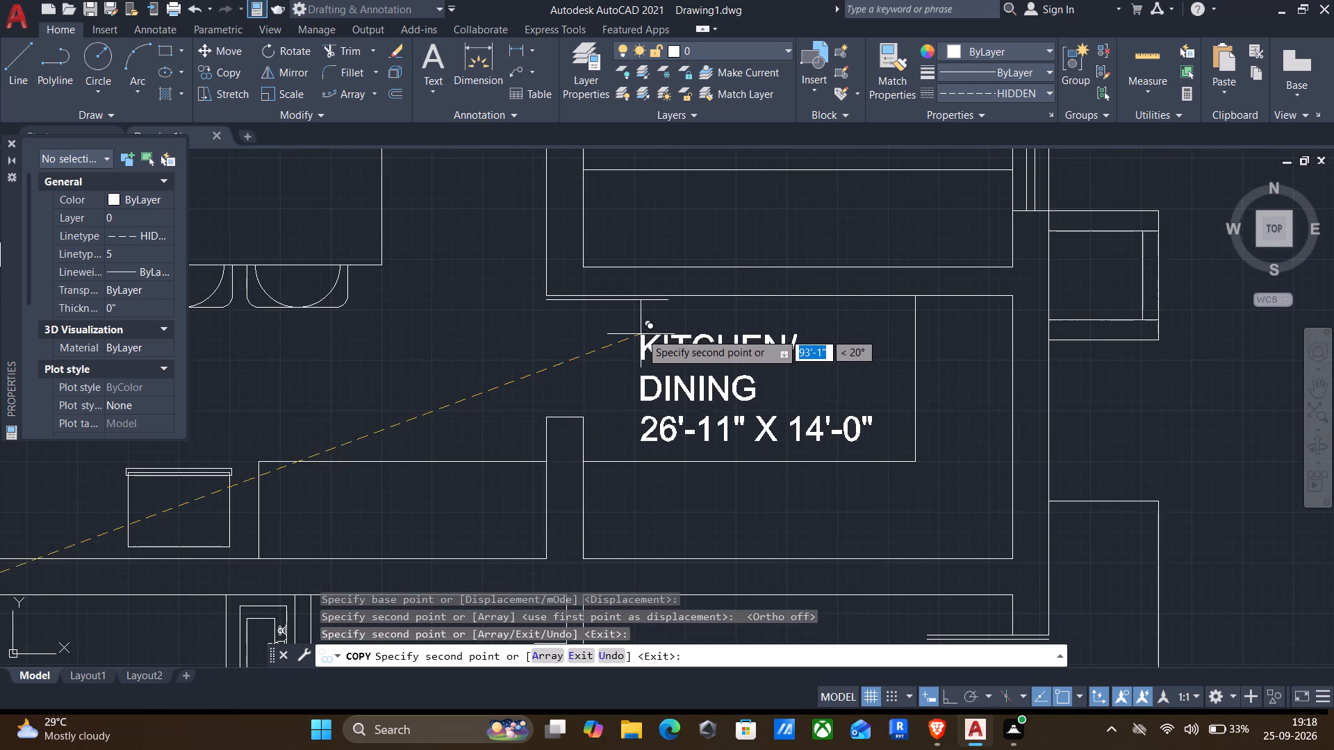
click(660, 333)
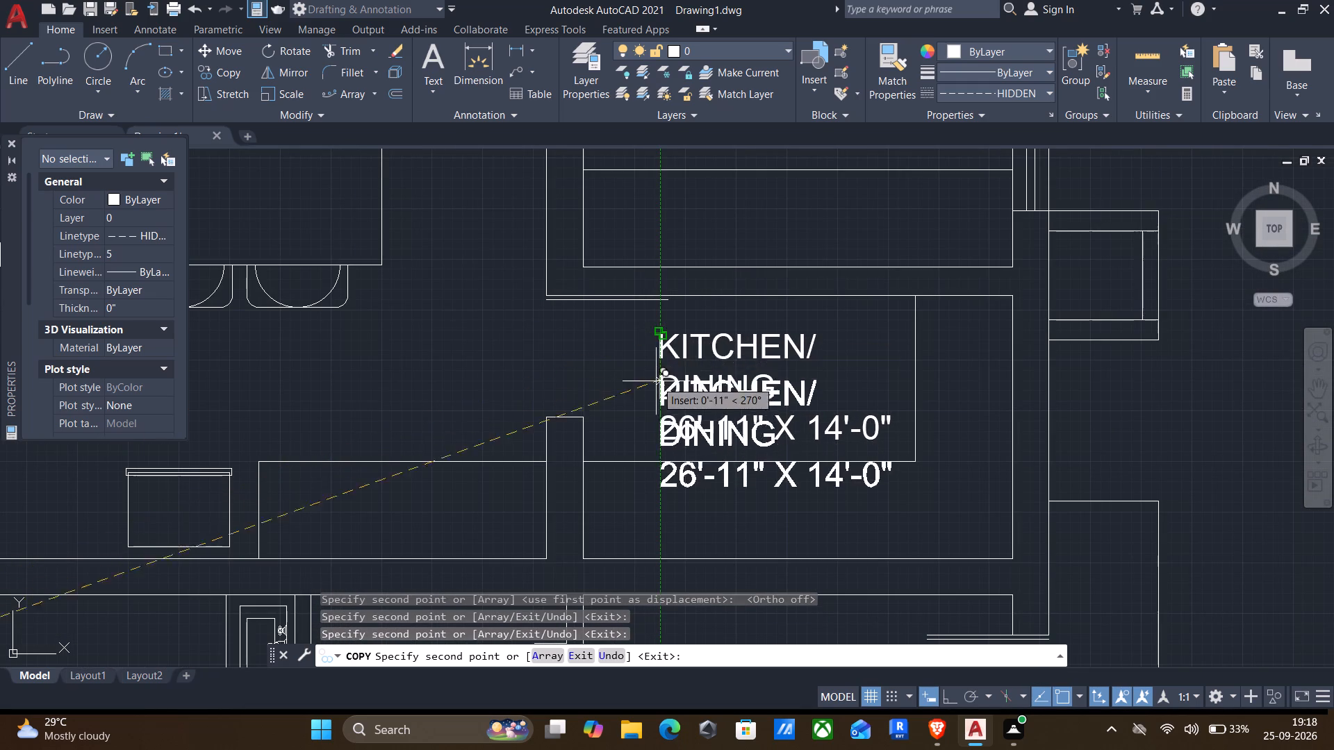
Place copies of the label in the two adjoining toilet rooms south of the kitchen, the east one first.
scroll(665, 281, down, 2)
scroll(687, 455, up, 3)
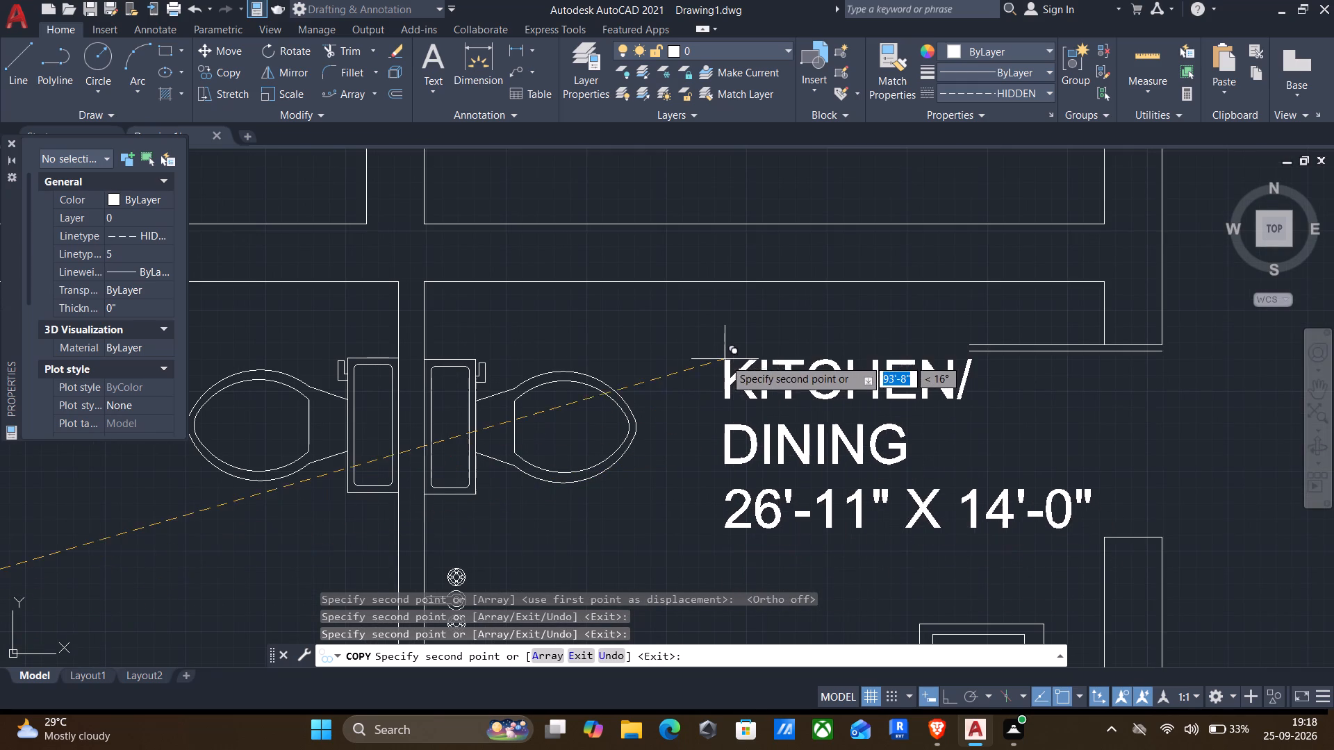
click(720, 353)
scroll(621, 404, down, 2)
middle_drag(614, 419, 898, 316)
scroll(635, 362, up, 2)
click(681, 330)
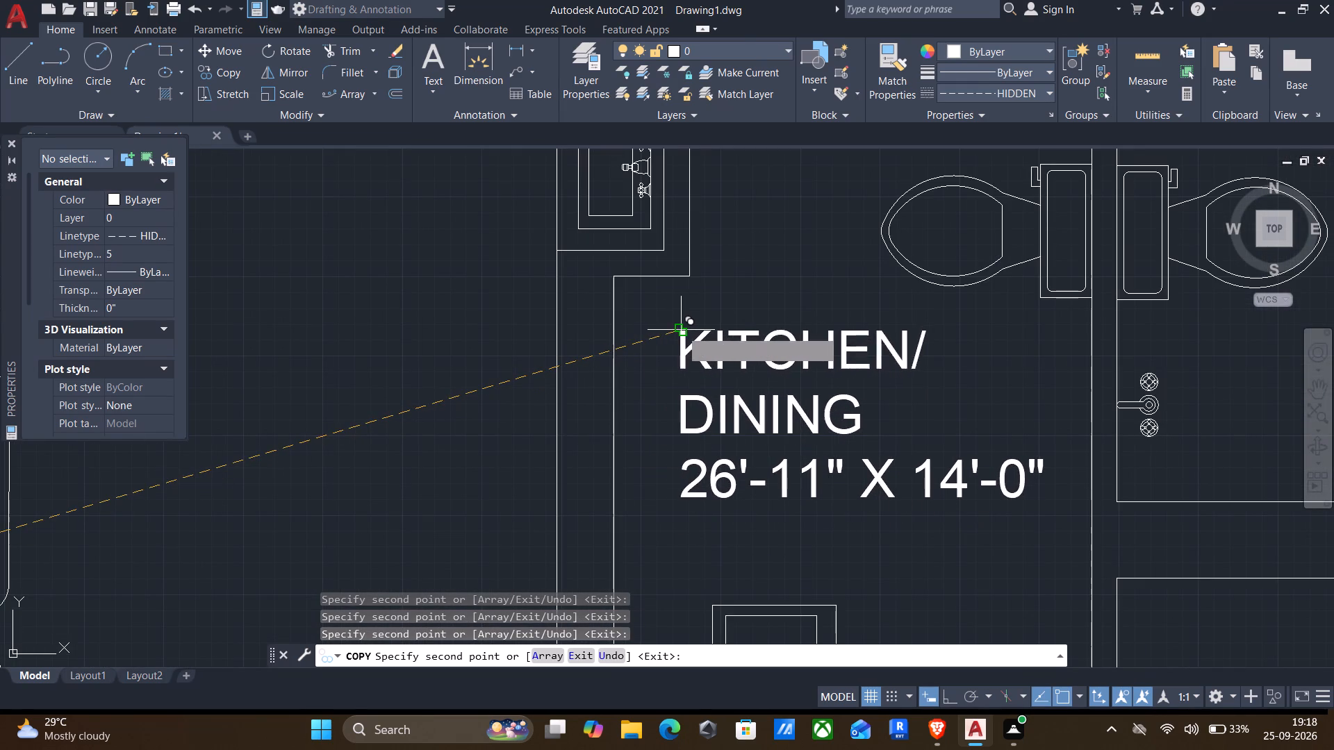
Place copies of the label in the crossed-out shaft and over the bed in the small bedroom east of it.
scroll(661, 351, down, 2)
middle_drag(647, 421, 838, 269)
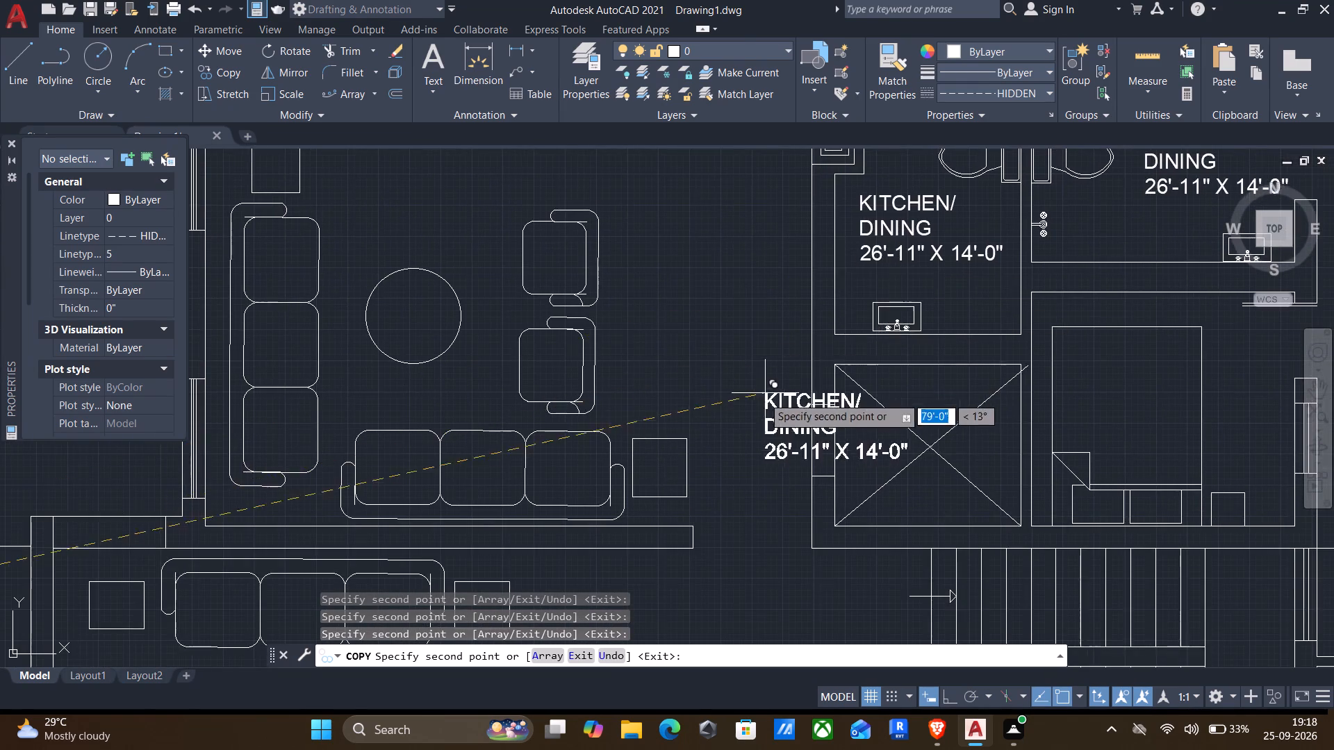
middle_drag(762, 400, 814, 326)
scroll(907, 367, up, 2)
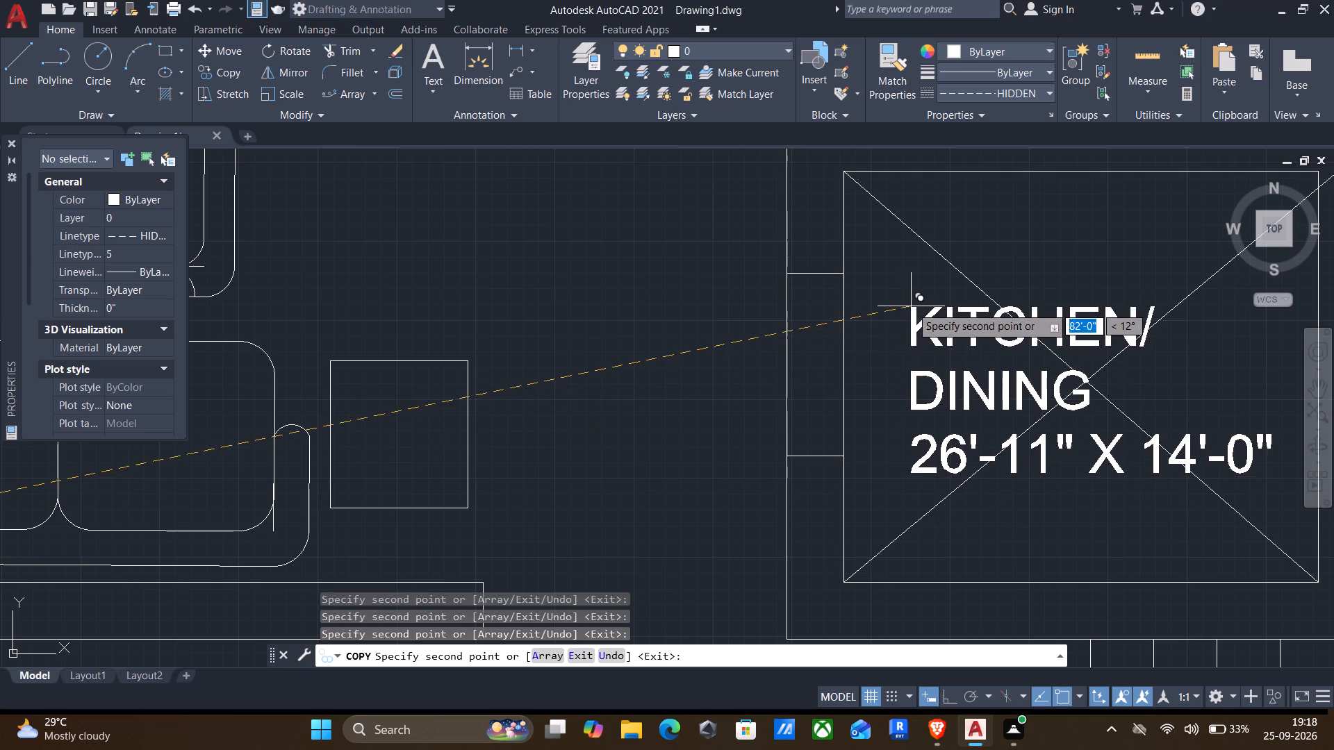
click(911, 306)
scroll(894, 304, down, 1)
middle_drag(893, 308, 372, 304)
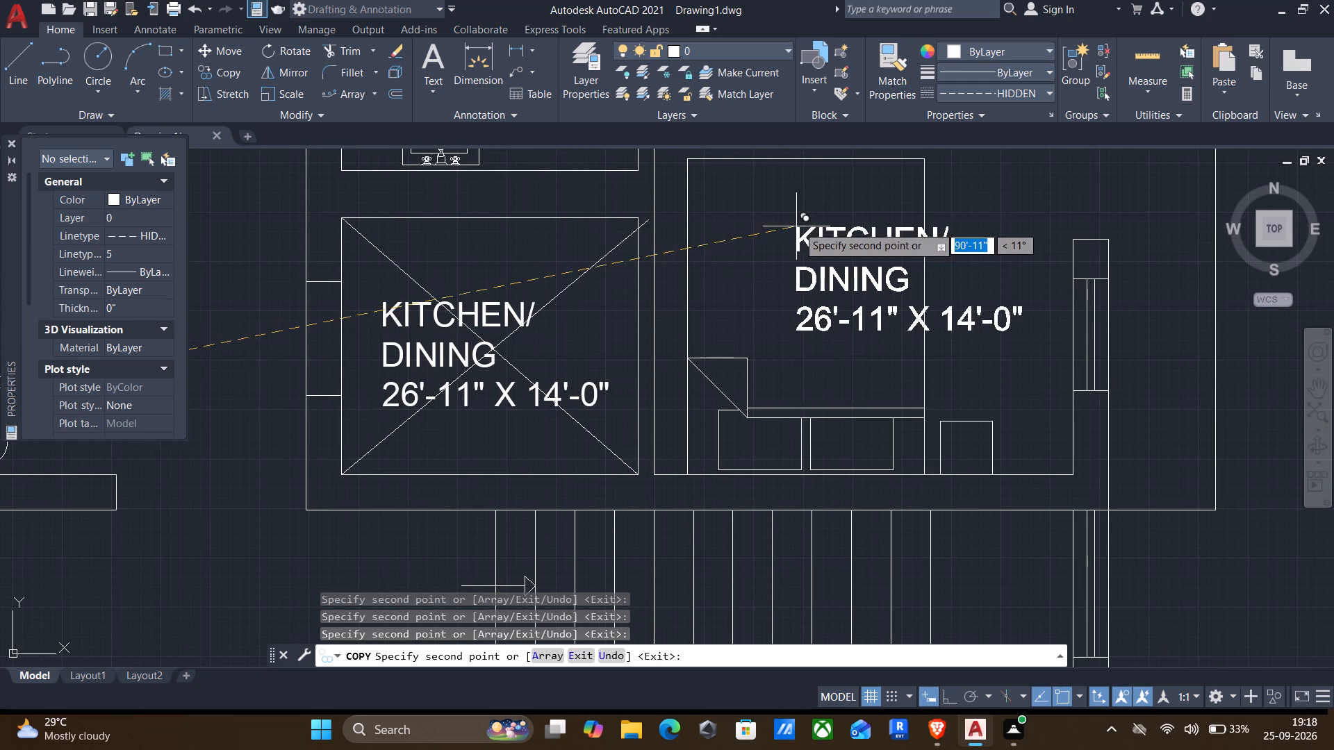
click(813, 219)
Place a copy of the label at the east end of the staircase.
scroll(811, 244, down, 1)
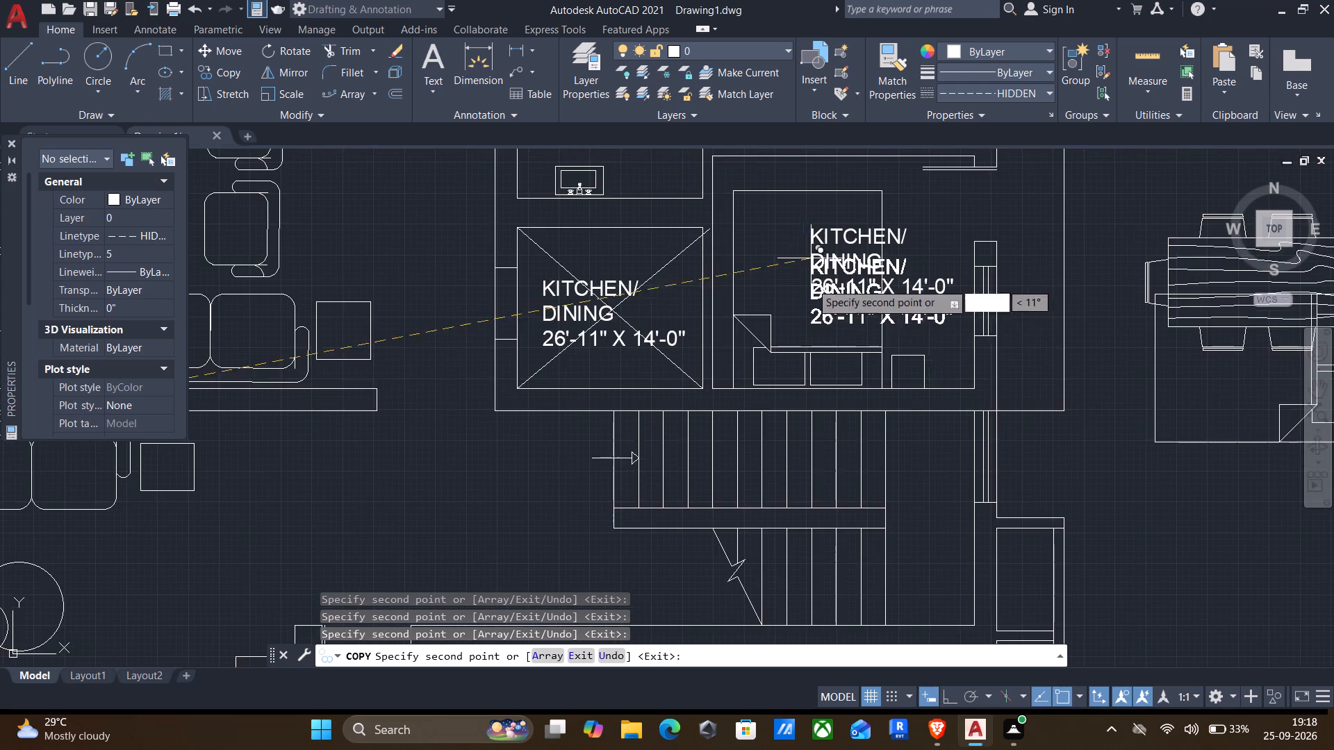
middle_drag(813, 309, 720, 162)
scroll(816, 326, up, 2)
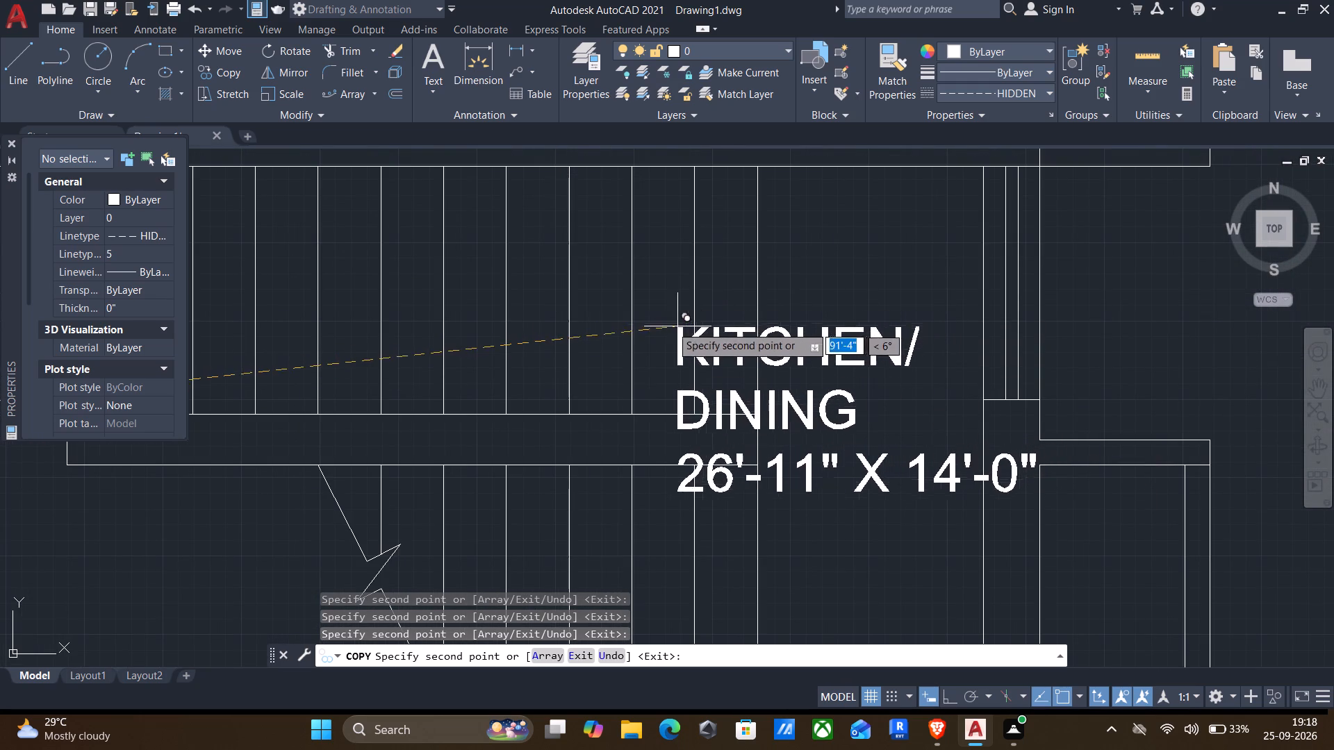
click(623, 328)
scroll(619, 339, down, 3)
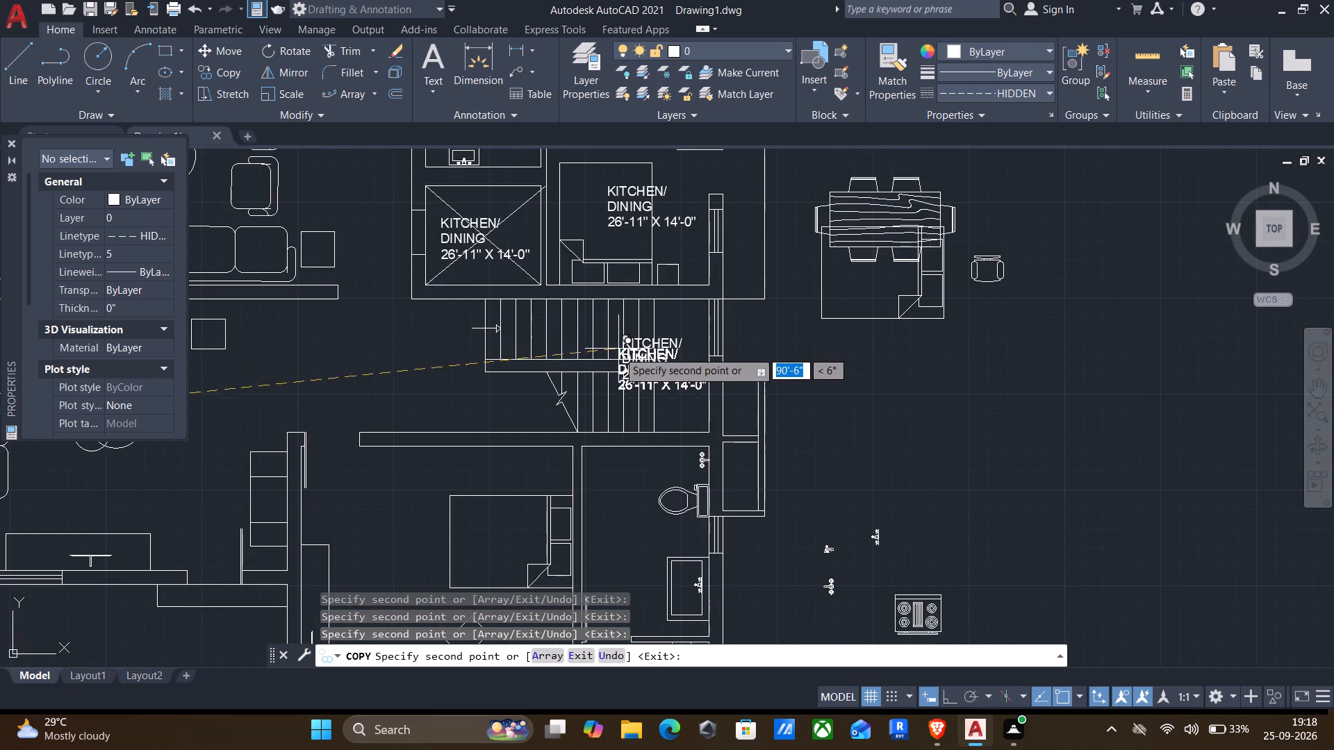
Place a copy of the label in the bathroom east of the large southern bedroom.
middle_drag(612, 375, 684, 206)
middle_drag(636, 351, 658, 192)
middle_drag(596, 356, 638, 167)
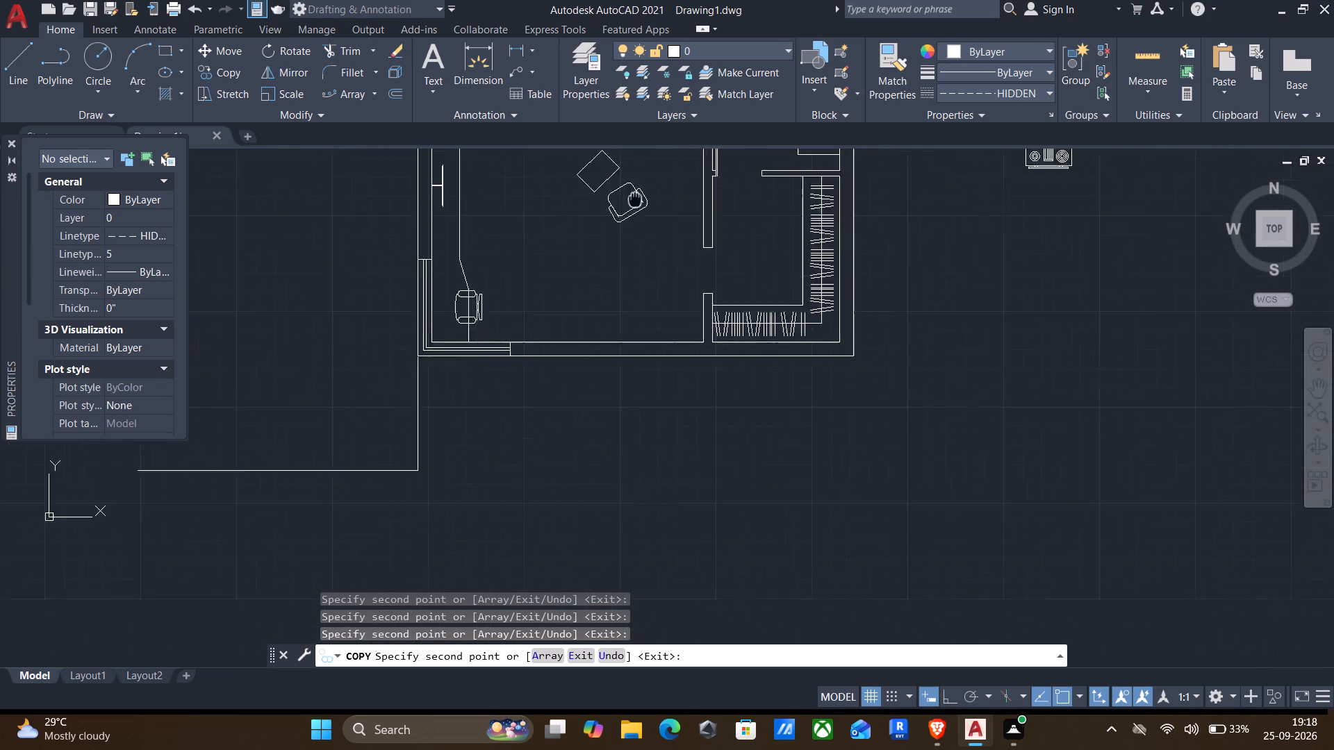
middle_drag(638, 167, 639, 144)
middle_drag(636, 242, 620, 595)
scroll(728, 343, up, 2)
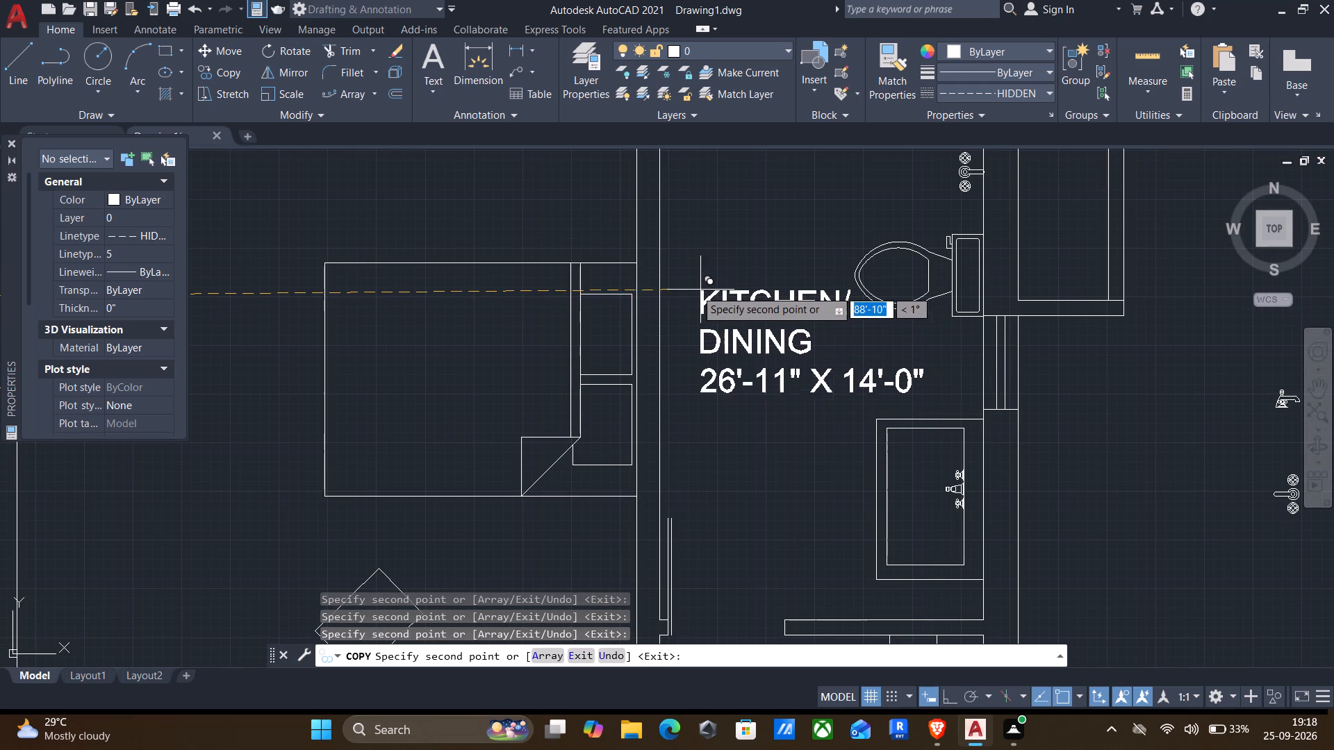
click(691, 288)
scroll(685, 304, down, 2)
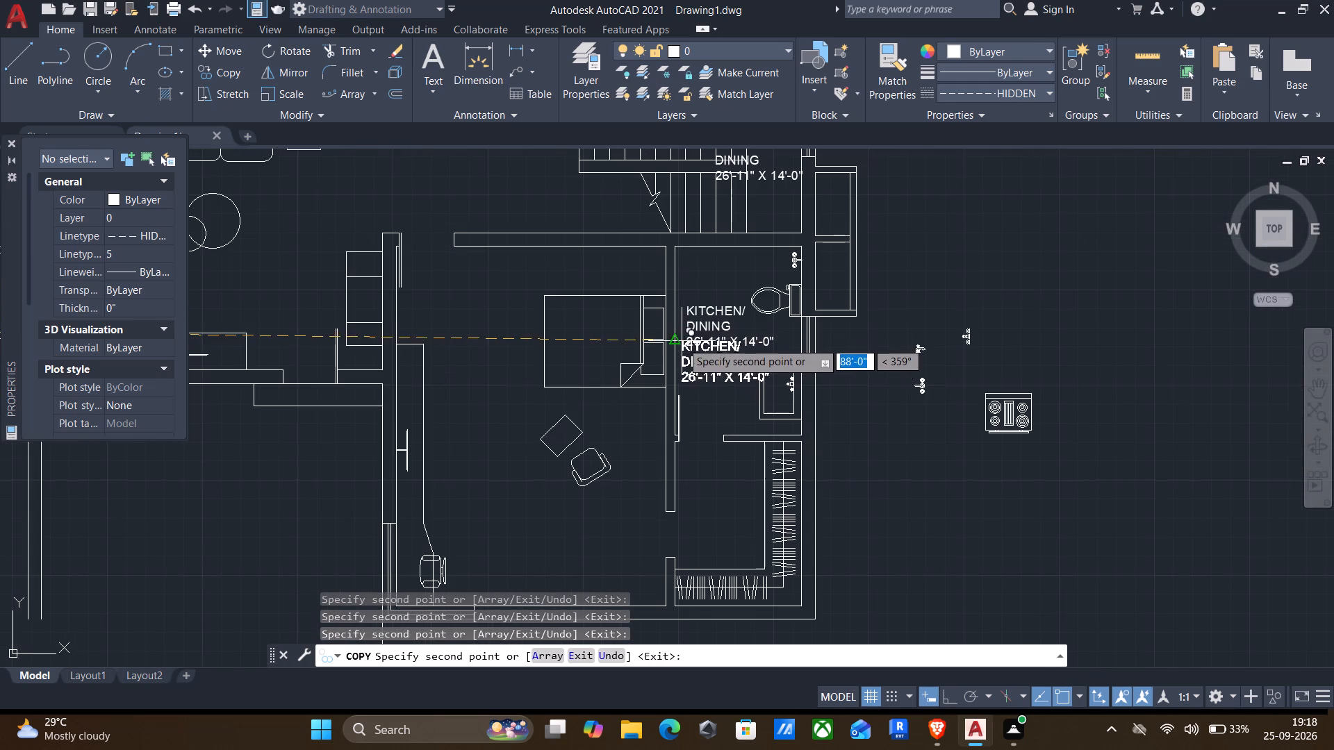
Place copies of the label in the large southern bedroom near the desk and in the adjoining walk-in closet.
middle_drag(584, 413, 659, 329)
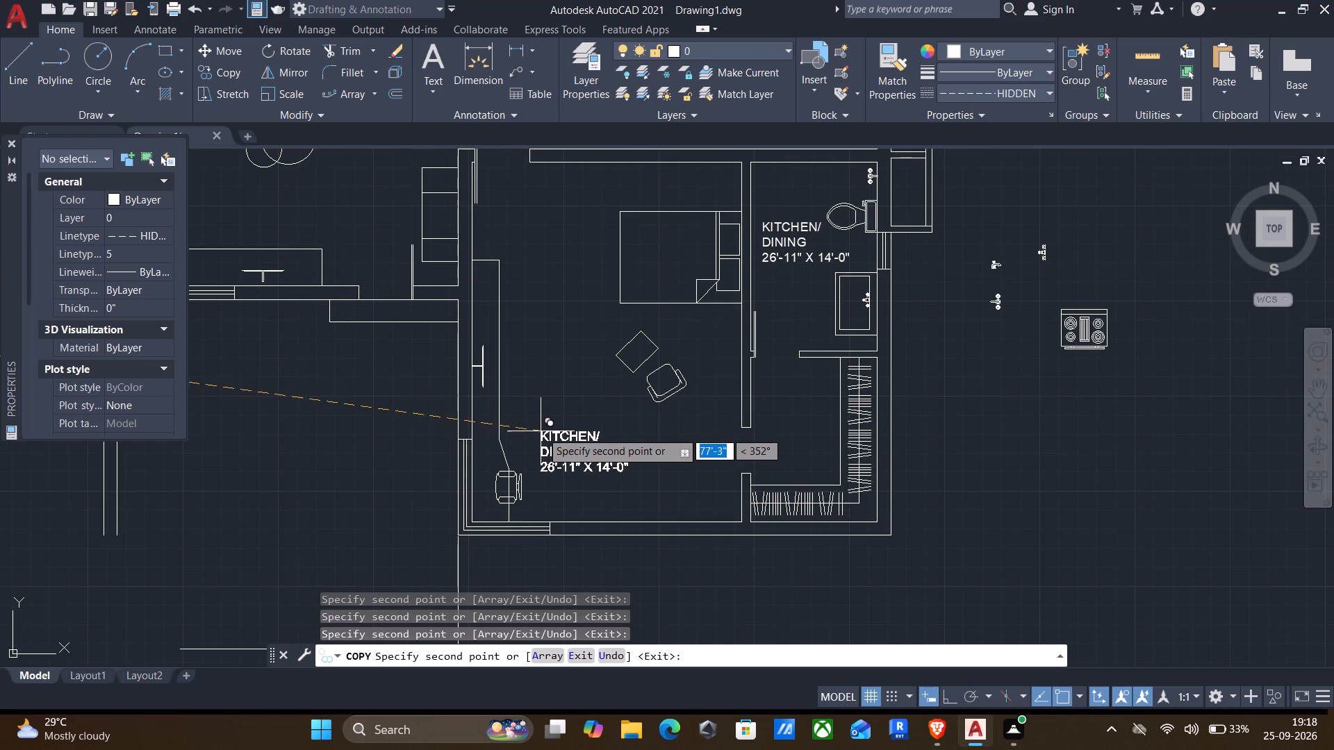
click(552, 414)
scroll(757, 381, up, 3)
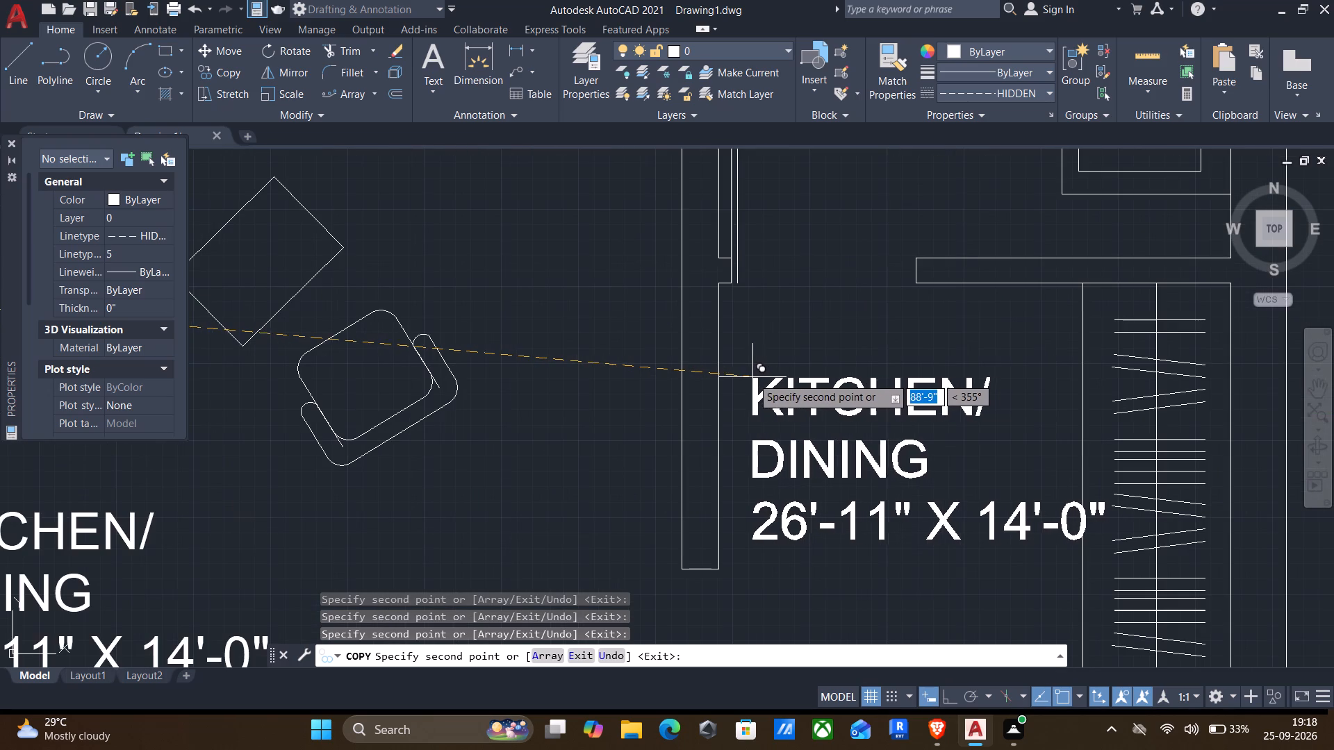
click(750, 377)
scroll(750, 377, down, 2)
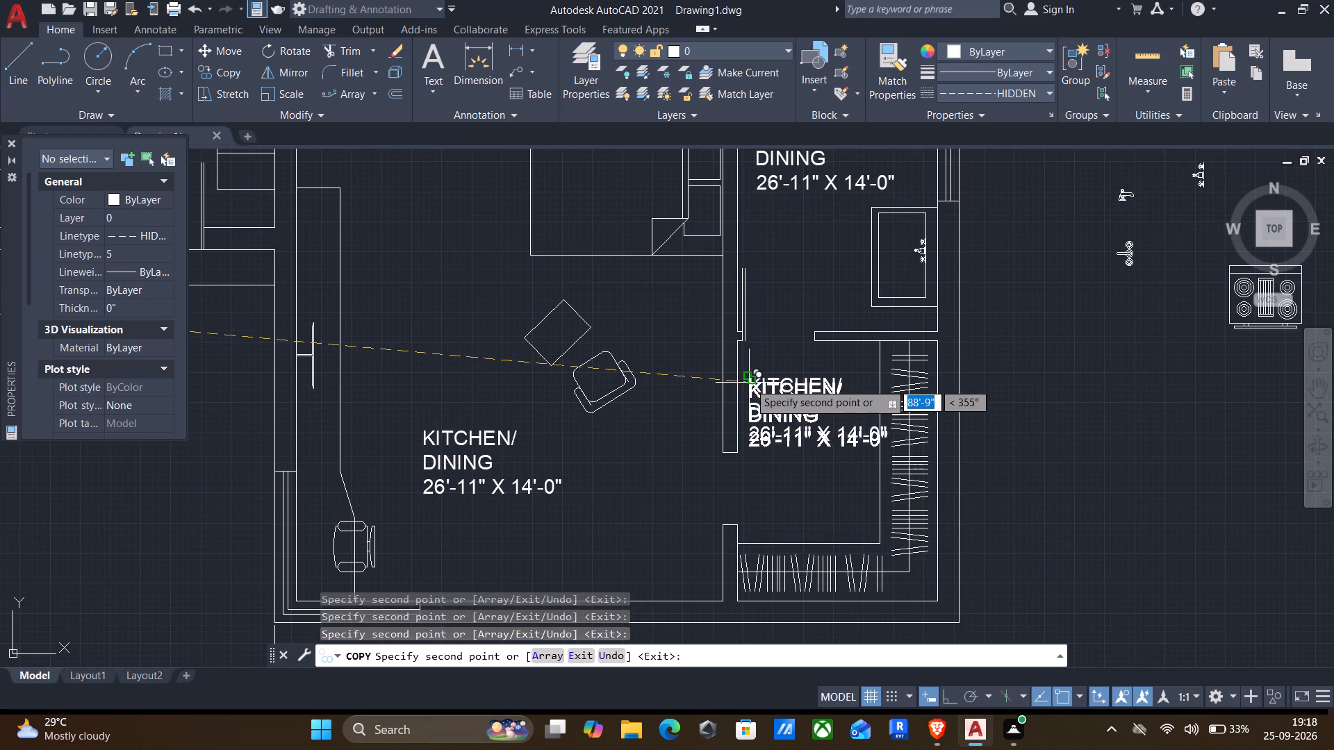
Place a copy of the label in the southwest sitting room, between the round tables and the TV unit.
middle_drag(749, 384, 857, 353)
middle_drag(727, 409, 938, 390)
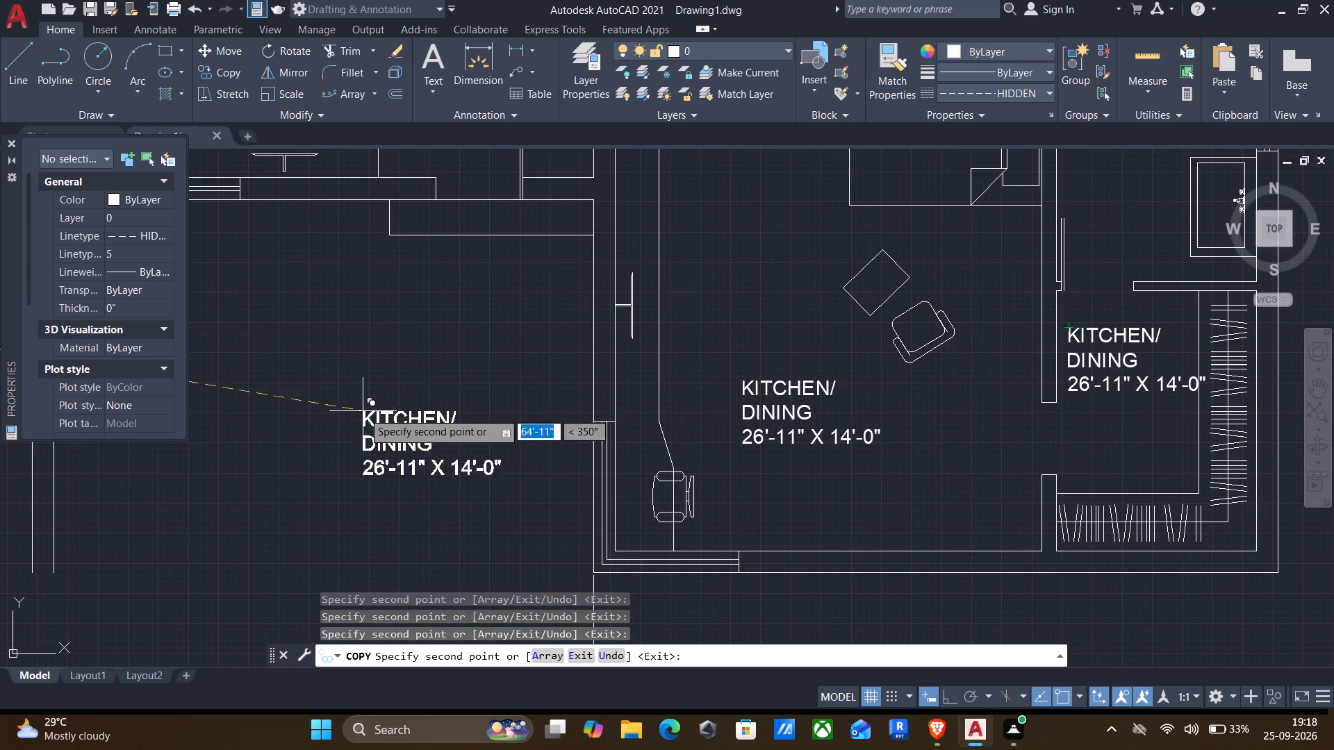
middle_drag(434, 415, 787, 440)
middle_drag(756, 424, 784, 553)
middle_drag(747, 460, 747, 467)
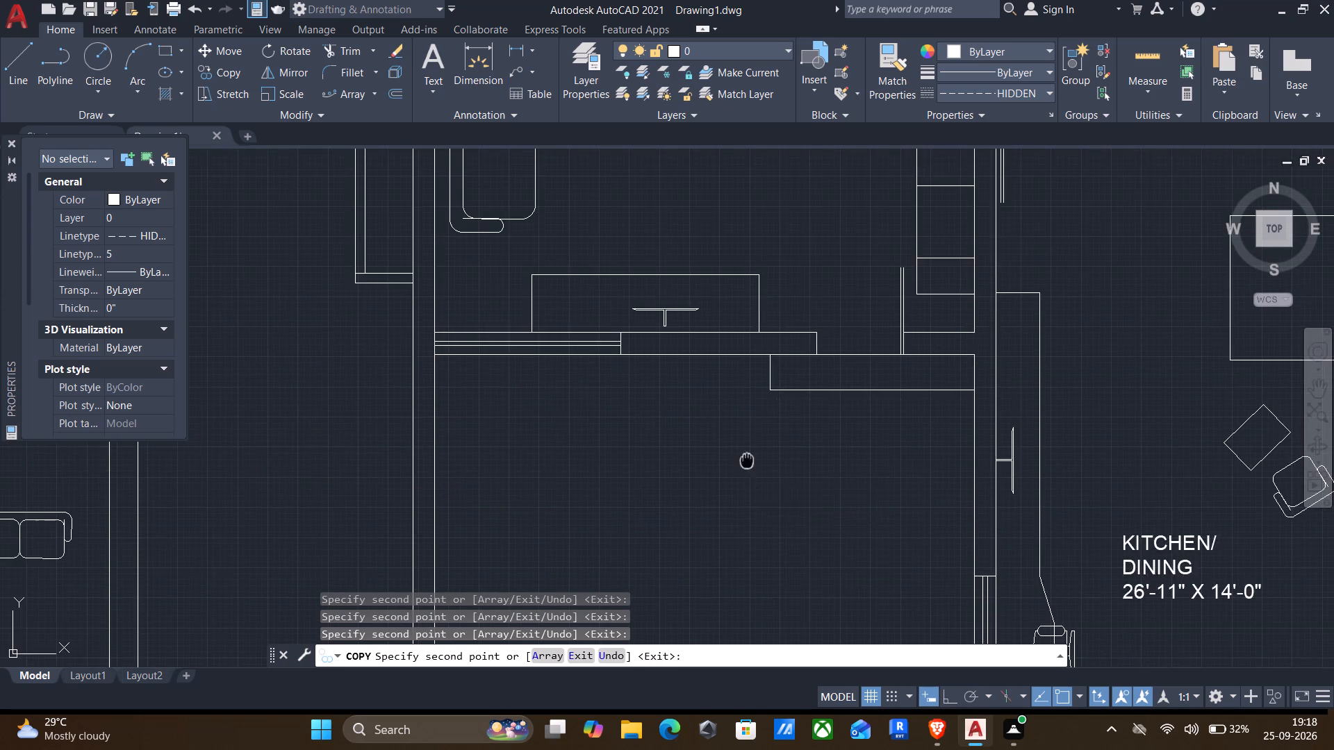
middle_drag(747, 467, 763, 586)
middle_drag(711, 458, 752, 626)
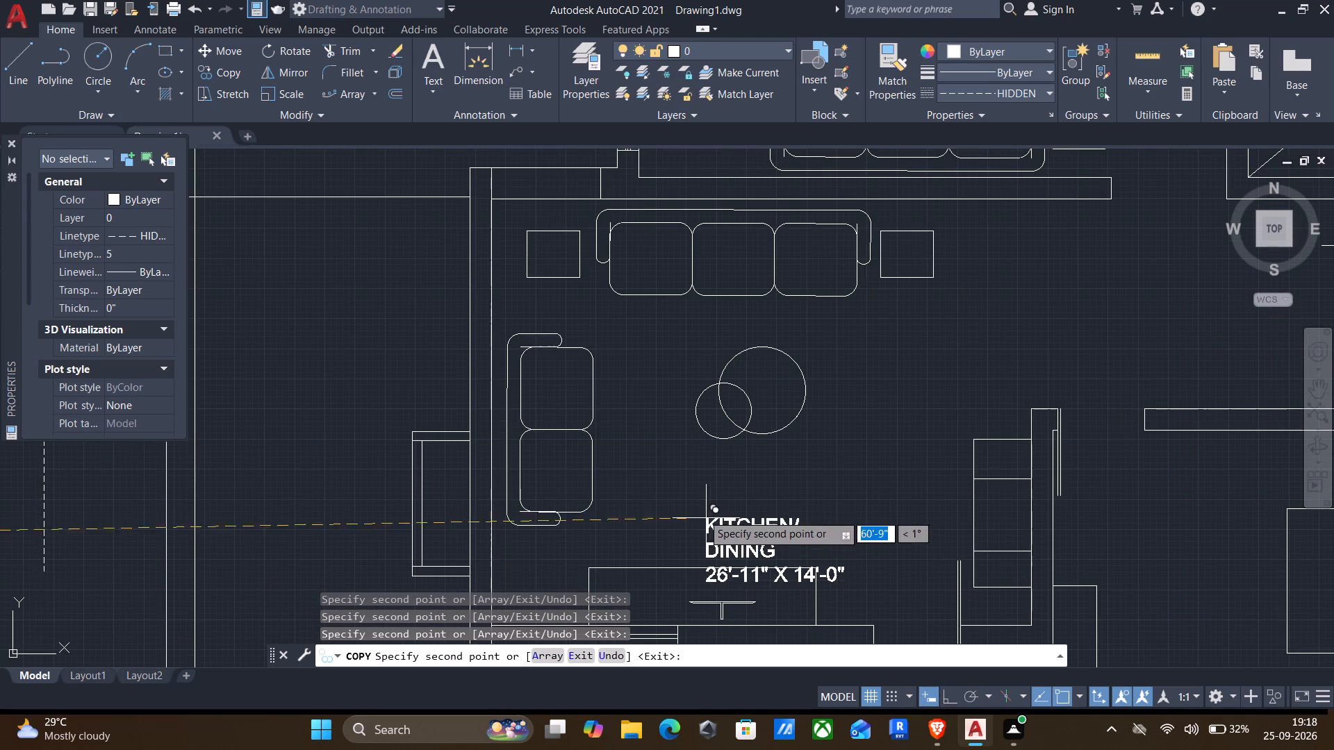
click(655, 462)
scroll(654, 462, down, 2)
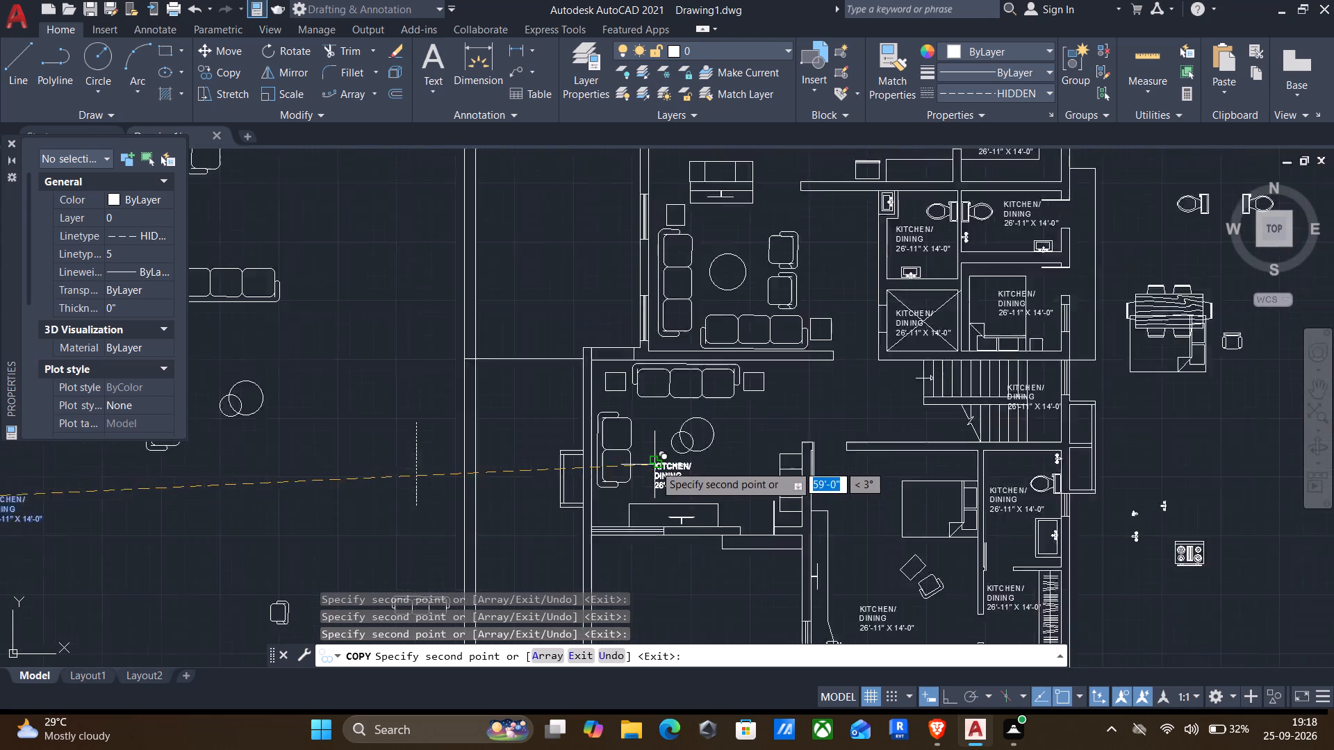
Place a copy of the label in the living room between the TV unit and the round table, and end the copying.
scroll(654, 465, down, 1)
middle_drag(674, 449, 680, 510)
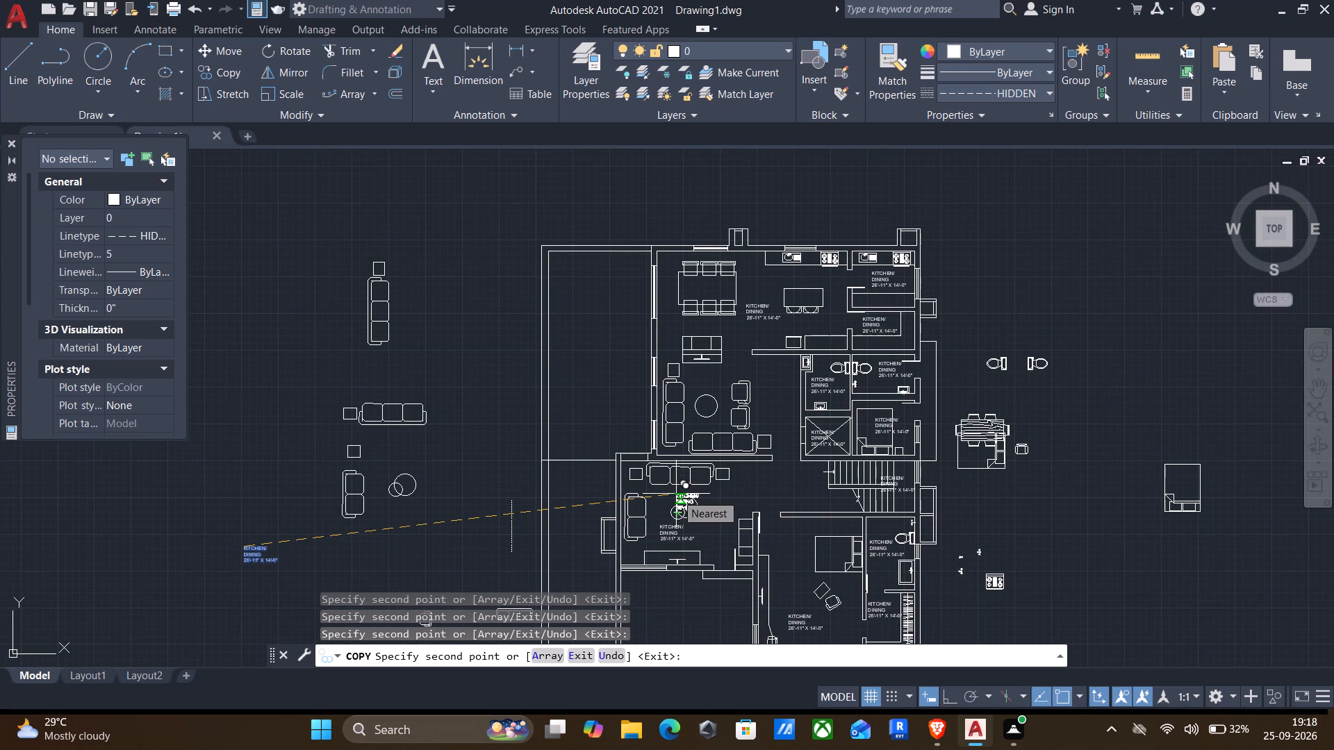
middle_drag(661, 481, 696, 633)
scroll(689, 506, up, 3)
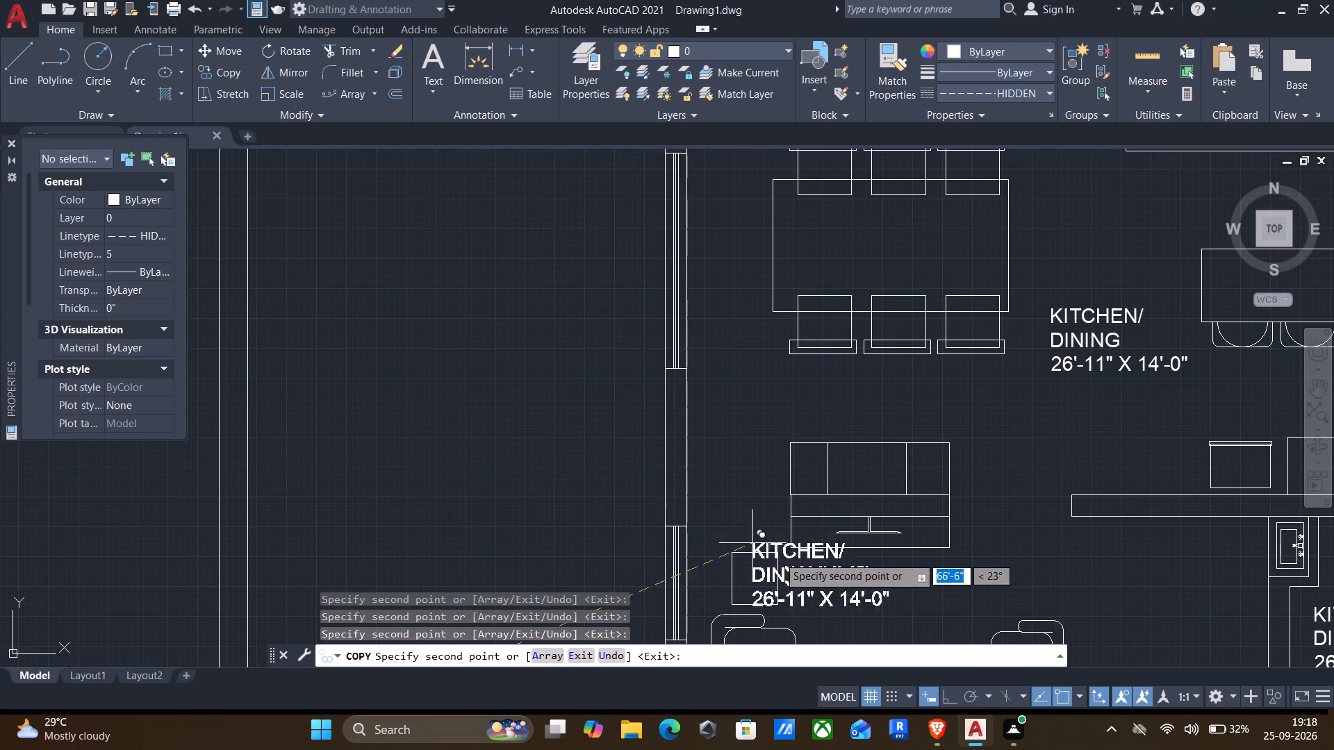
scroll(752, 563, up, 1)
middle_drag(749, 557, 741, 149)
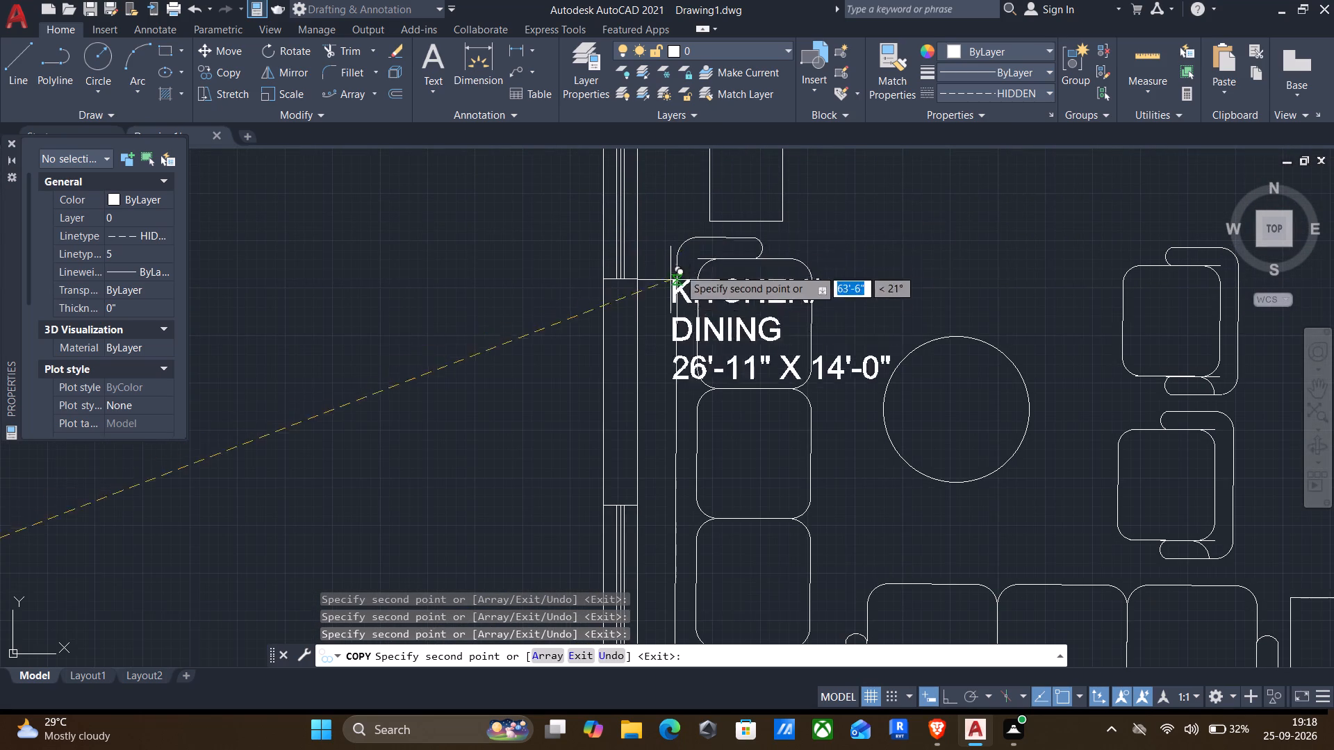
click(842, 195)
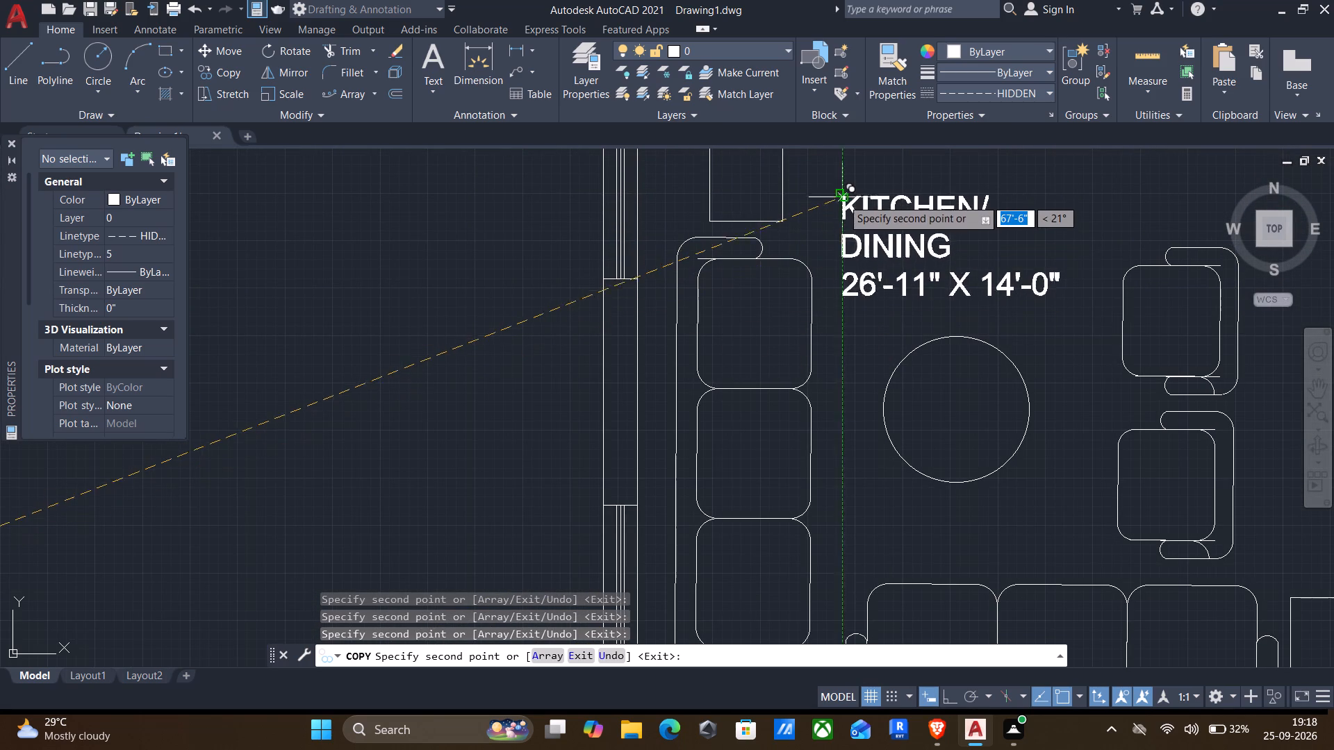
scroll(846, 211, down, 1)
middle_drag(876, 267, 841, 328)
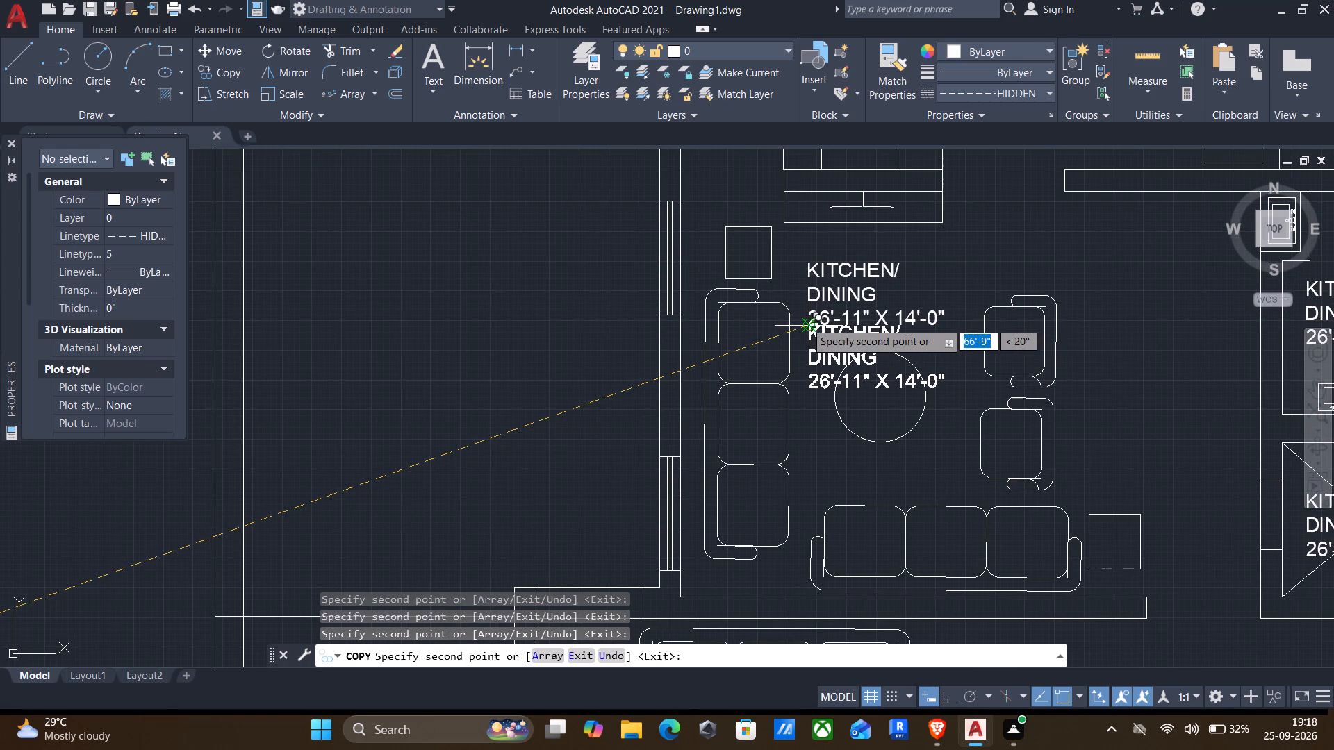
scroll(802, 322, down, 2)
middle_drag(803, 310, 896, 342)
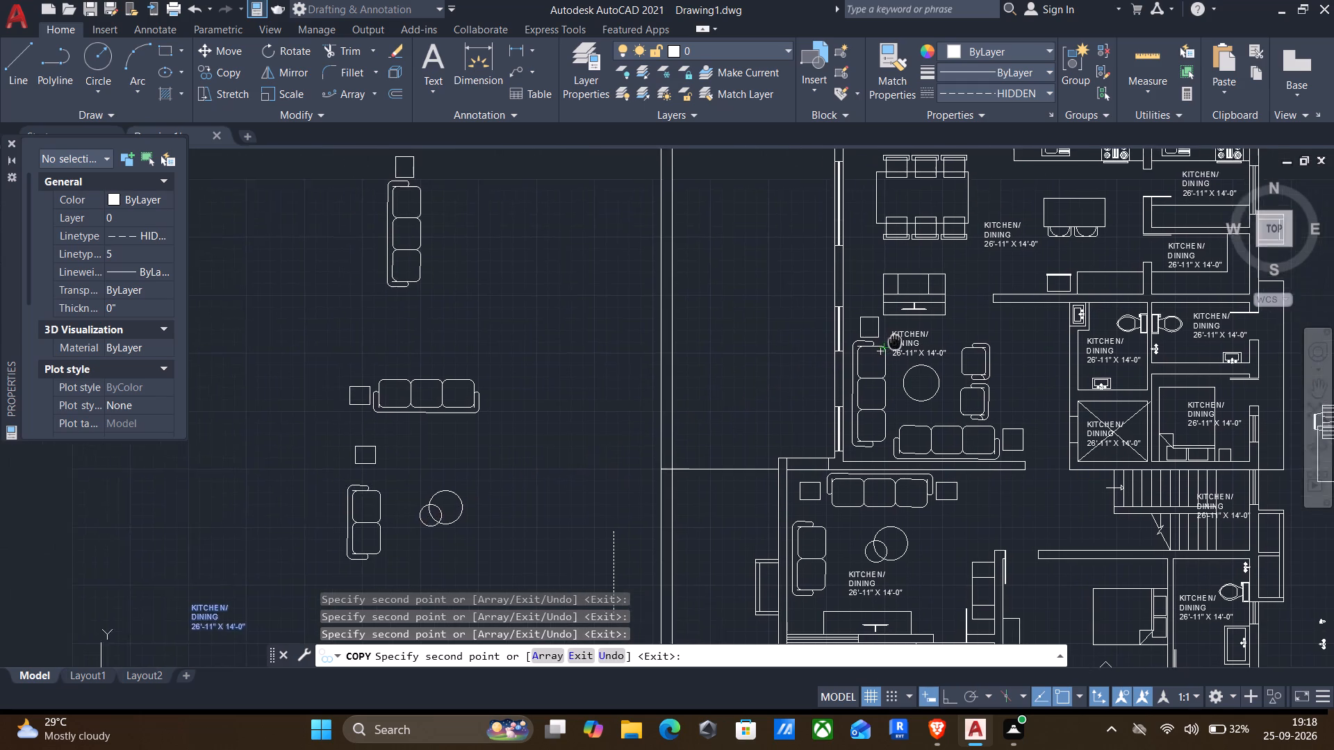
middle_drag(896, 342, 939, 331)
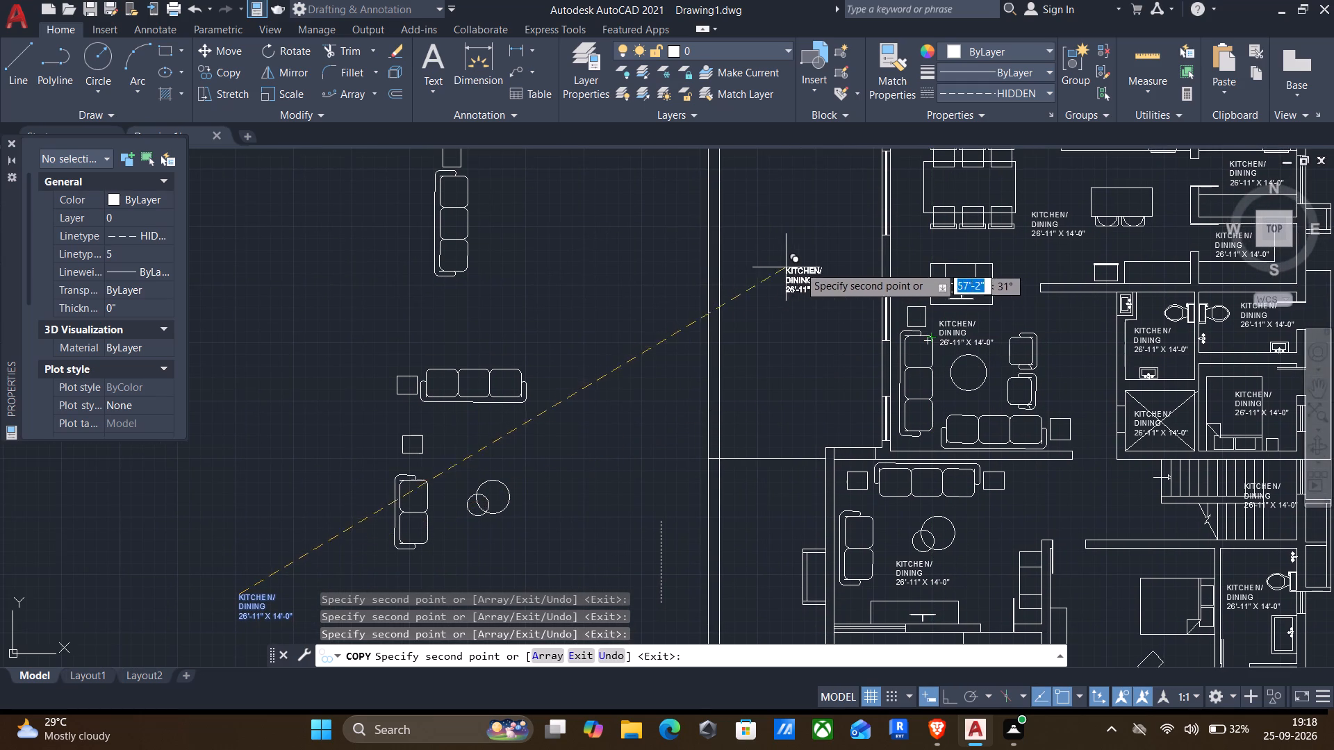
key(Escape)
Replace the room name in the northeast small kitchen's label with WET KITCHEN/UTILITY.
middle_drag(1013, 252, 948, 353)
scroll(975, 343, up, 2)
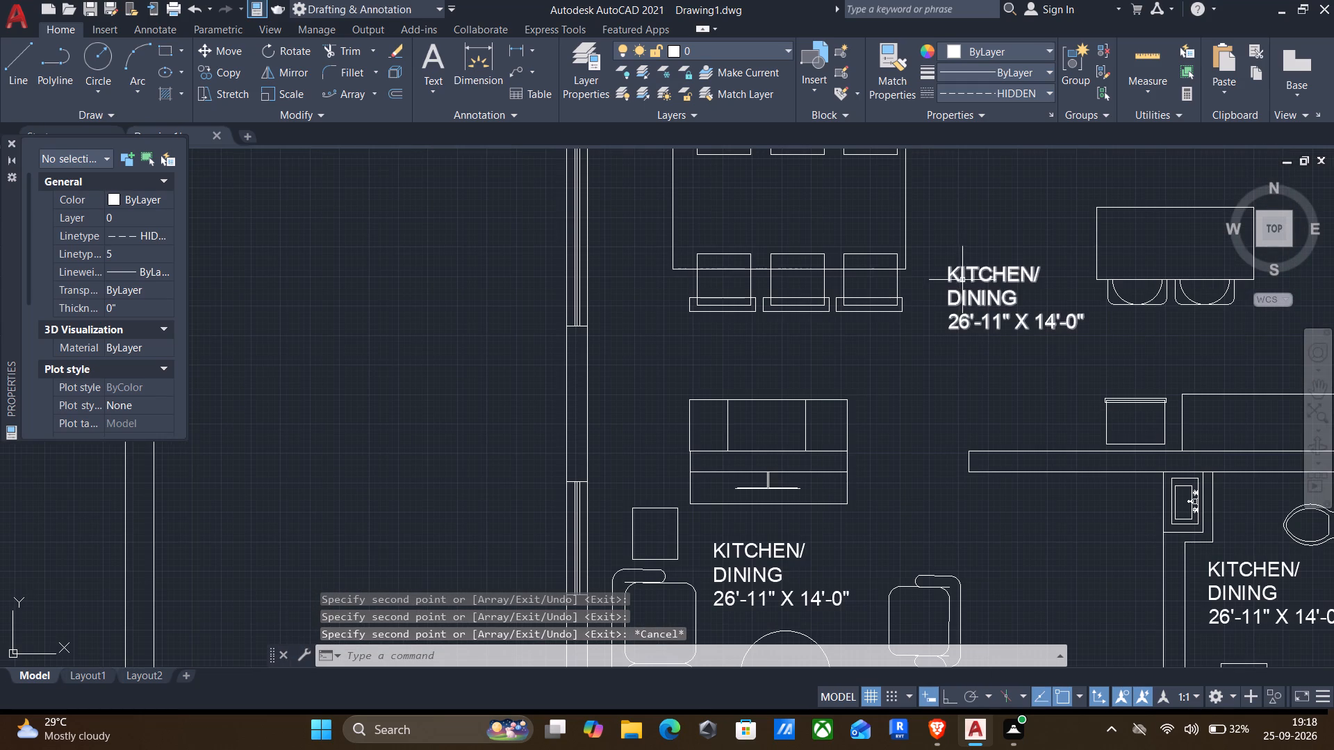
middle_drag(978, 294, 716, 408)
scroll(868, 315, down, 1)
double_click(1028, 313)
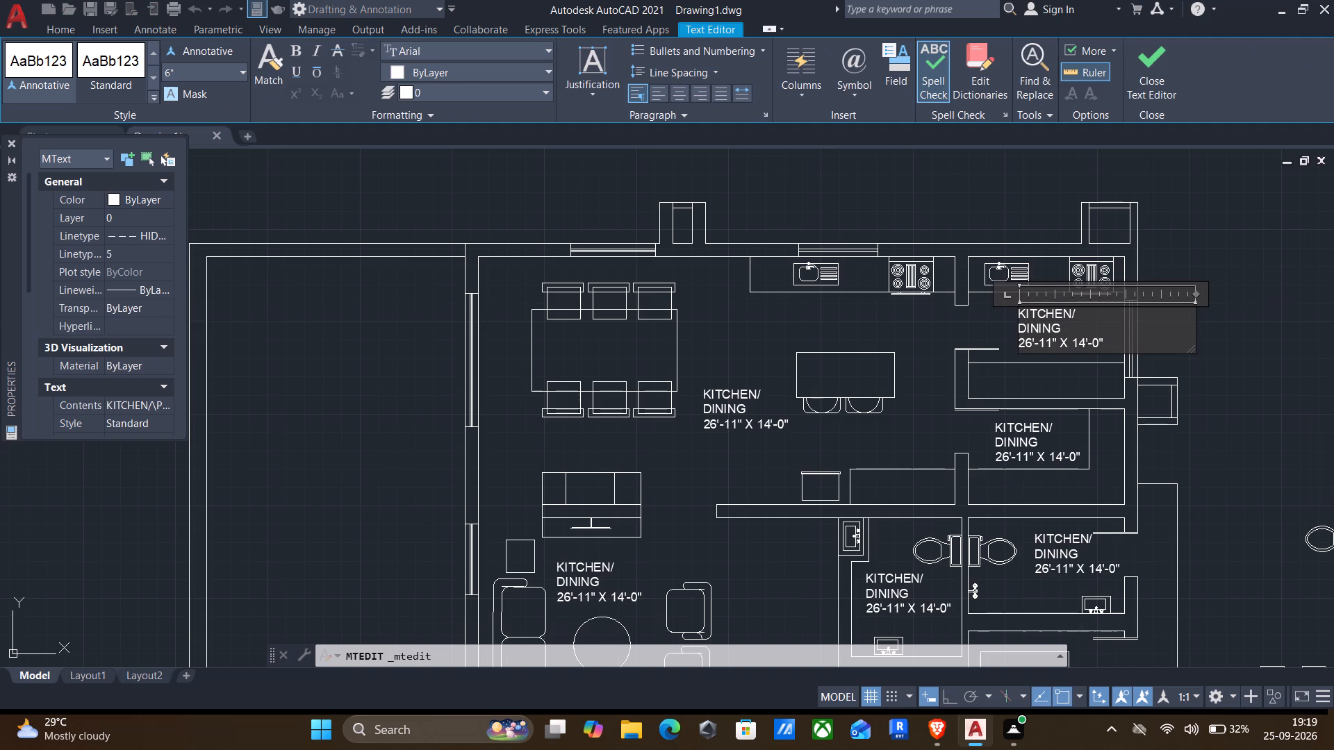
scroll(1084, 307, up, 2)
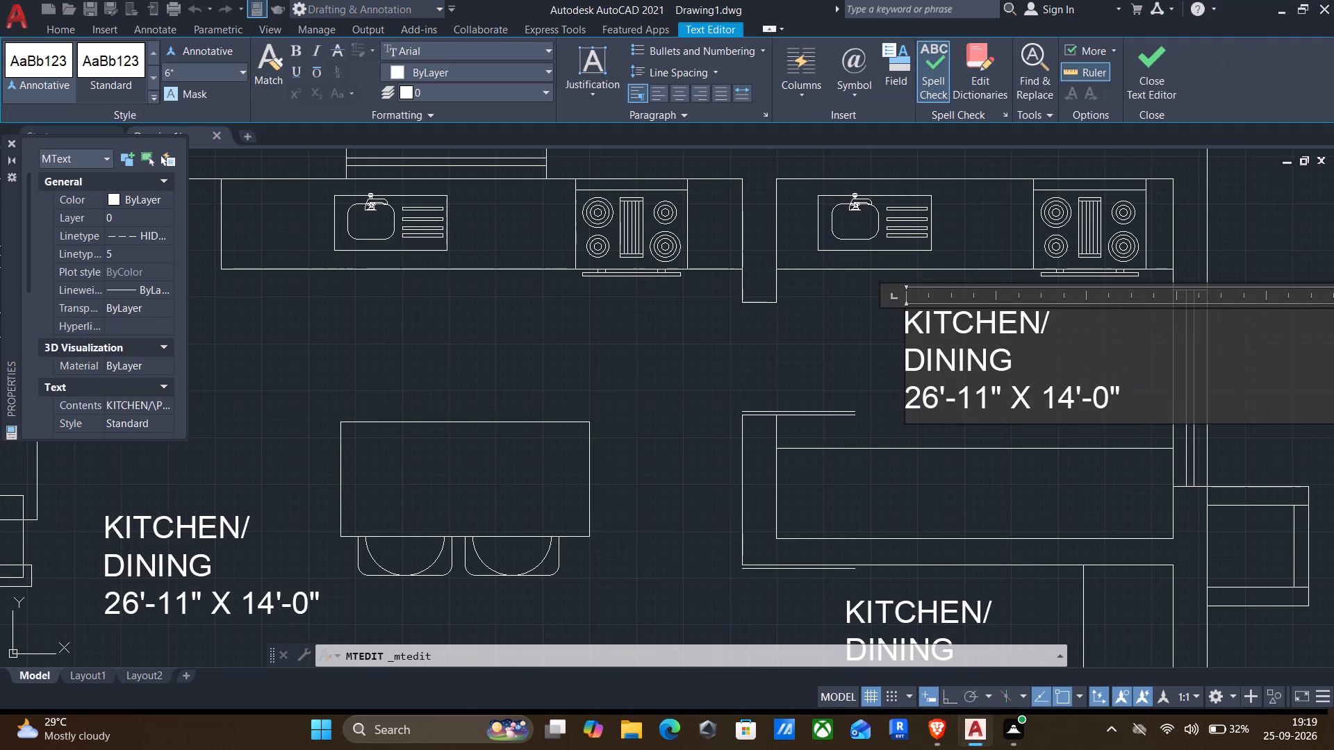
drag(1052, 358, 714, 300)
text(WET KITCHEB)
key(BackSpace)
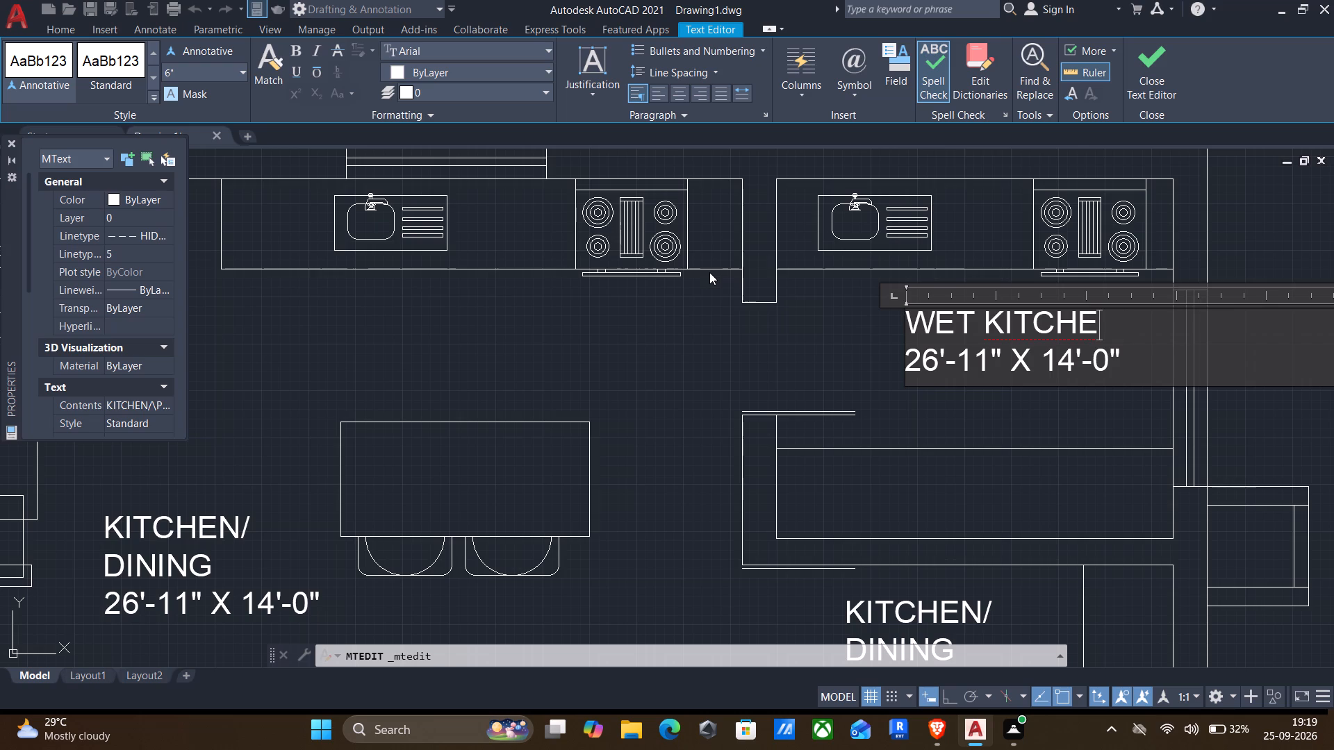
key(n)
key(slash)
text(UTILITY)
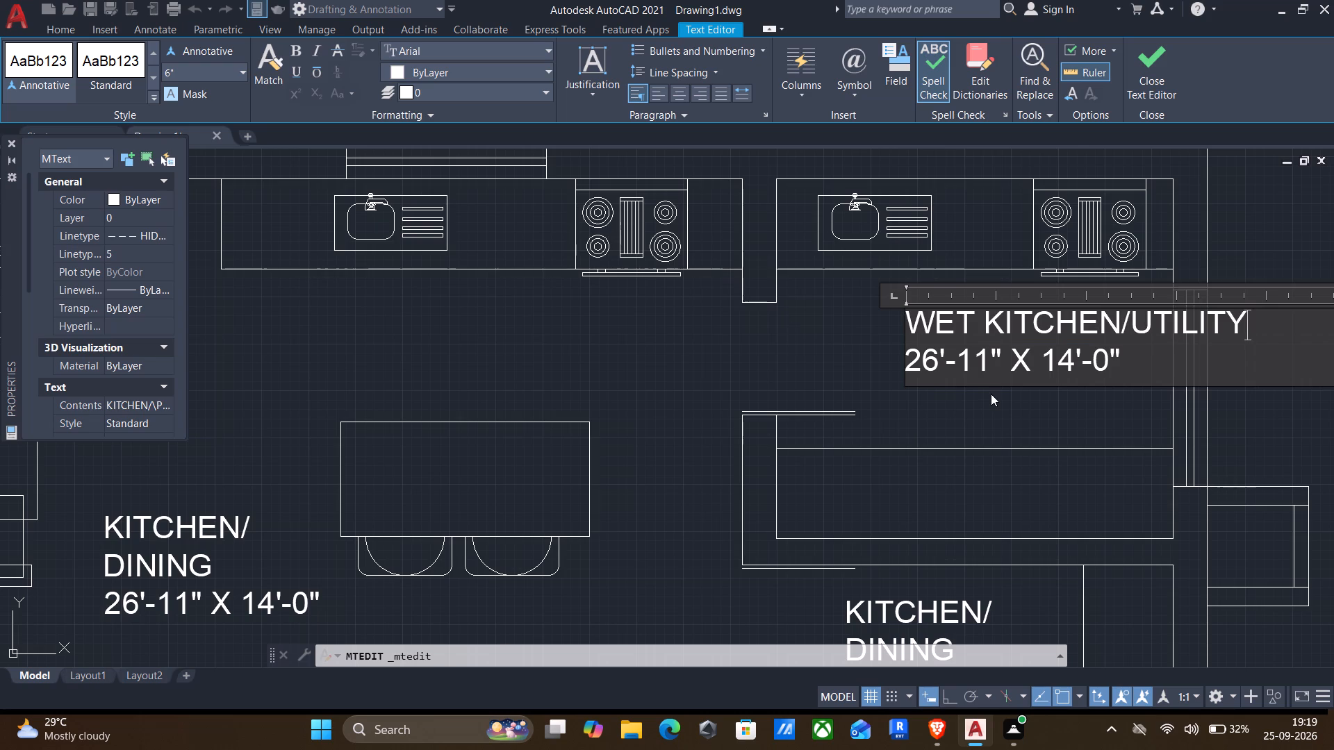
Set the size line of the WET KITCHEN/UTILITY label to 8'-10" X 8'-0".
scroll(991, 394, up, 2)
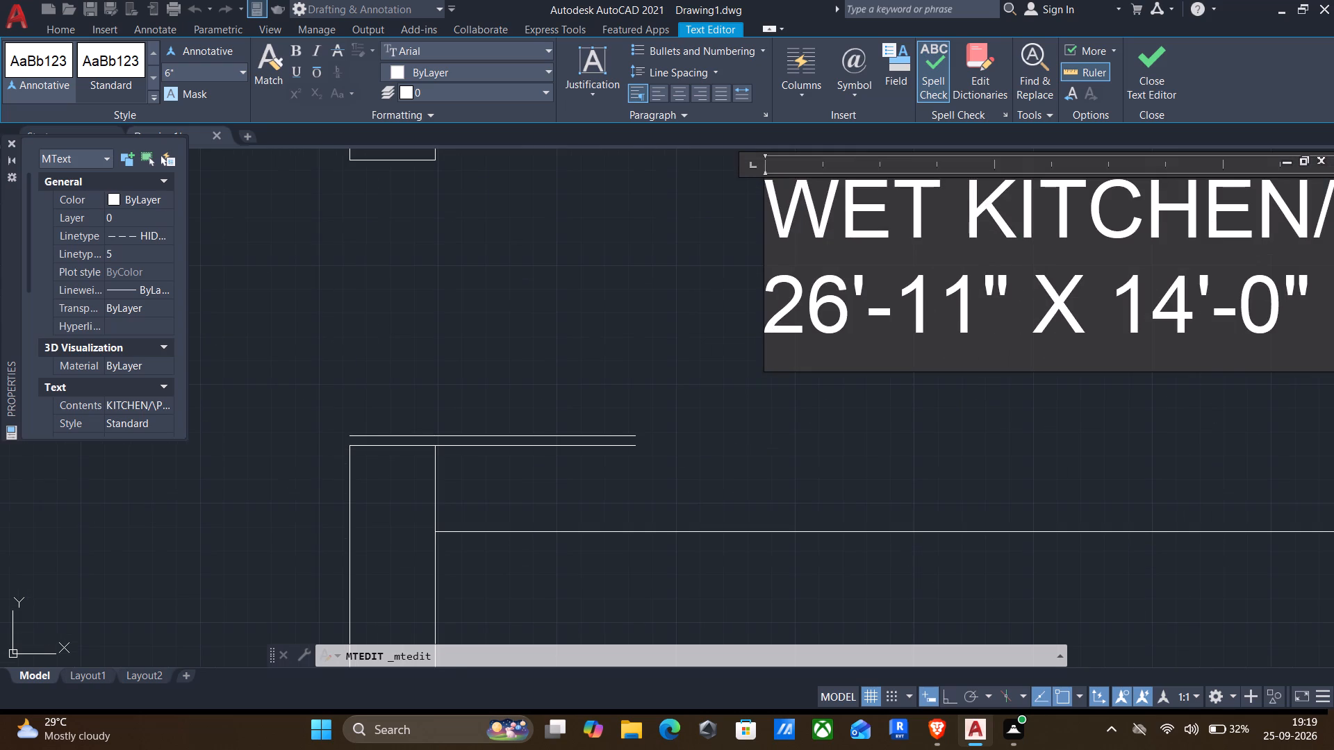
drag(859, 328, 681, 315)
key(BackSpace)
key(8)
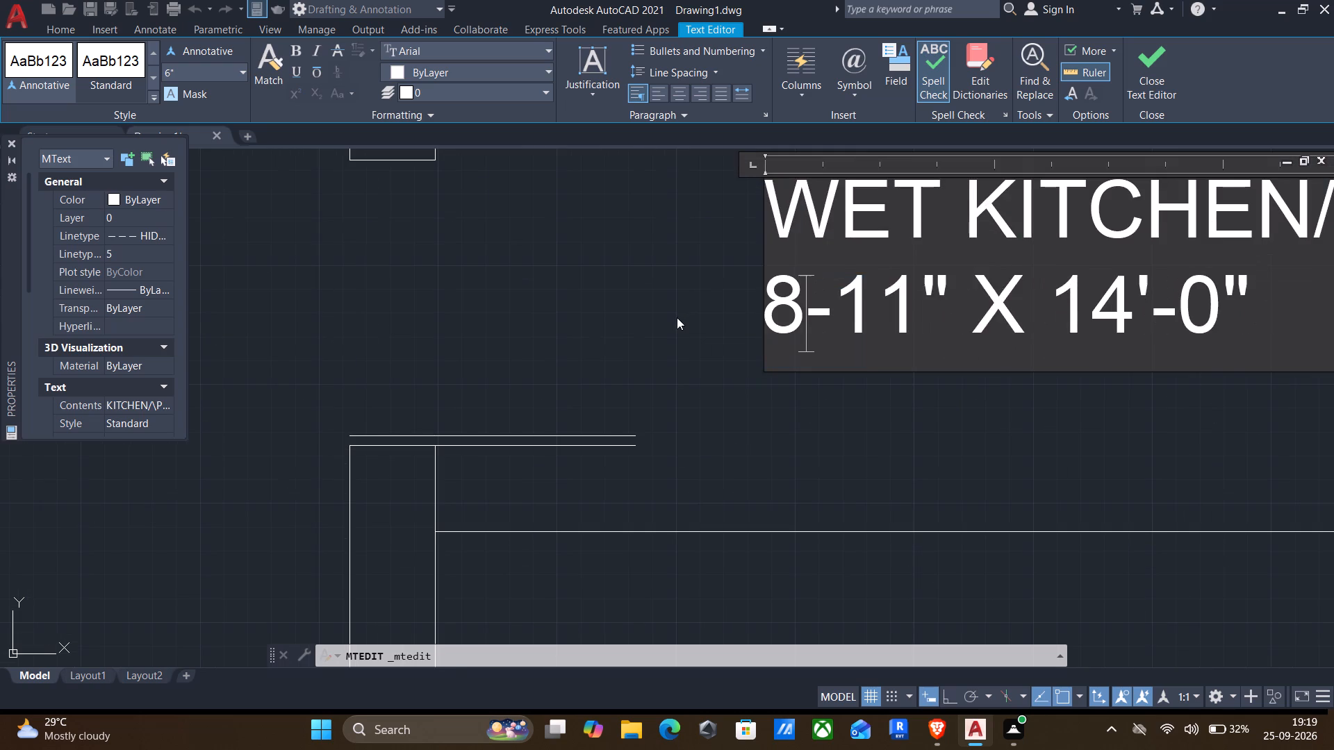
key(apostrophe)
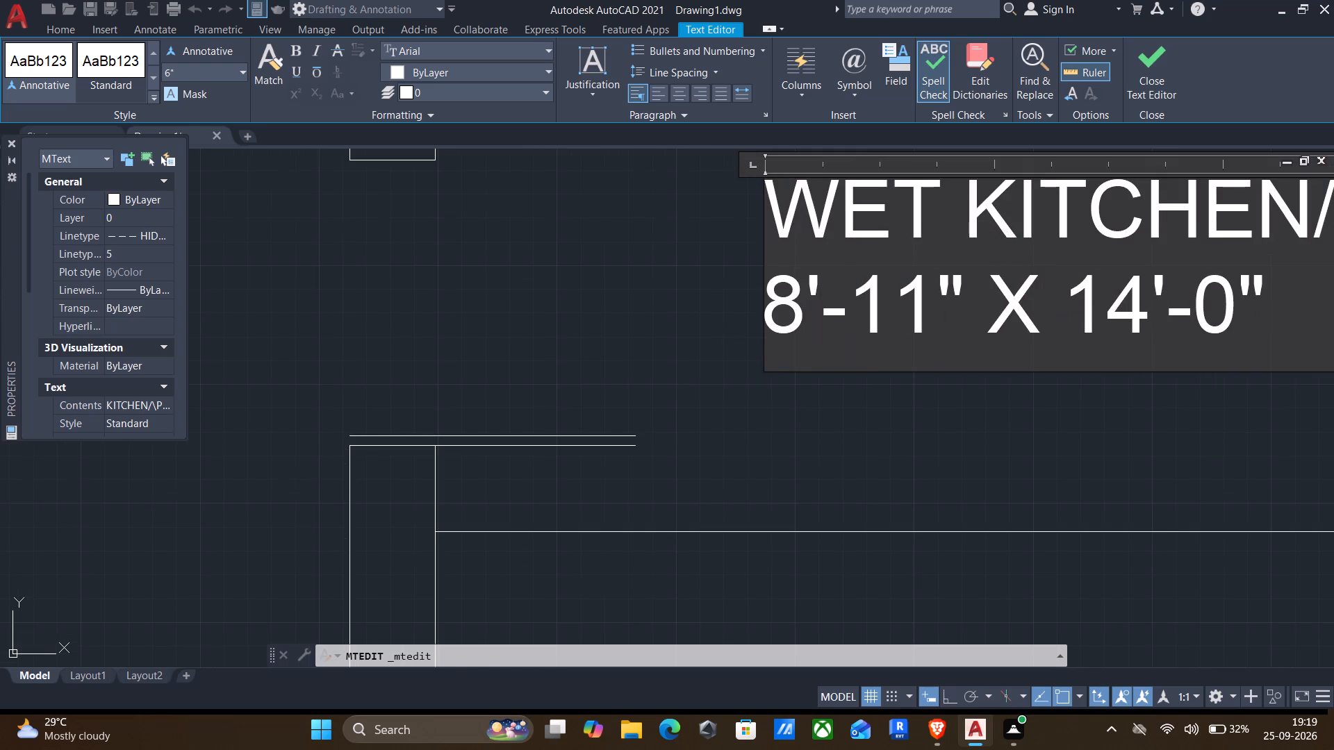
click(937, 317)
key(BackSpace)
key(0)
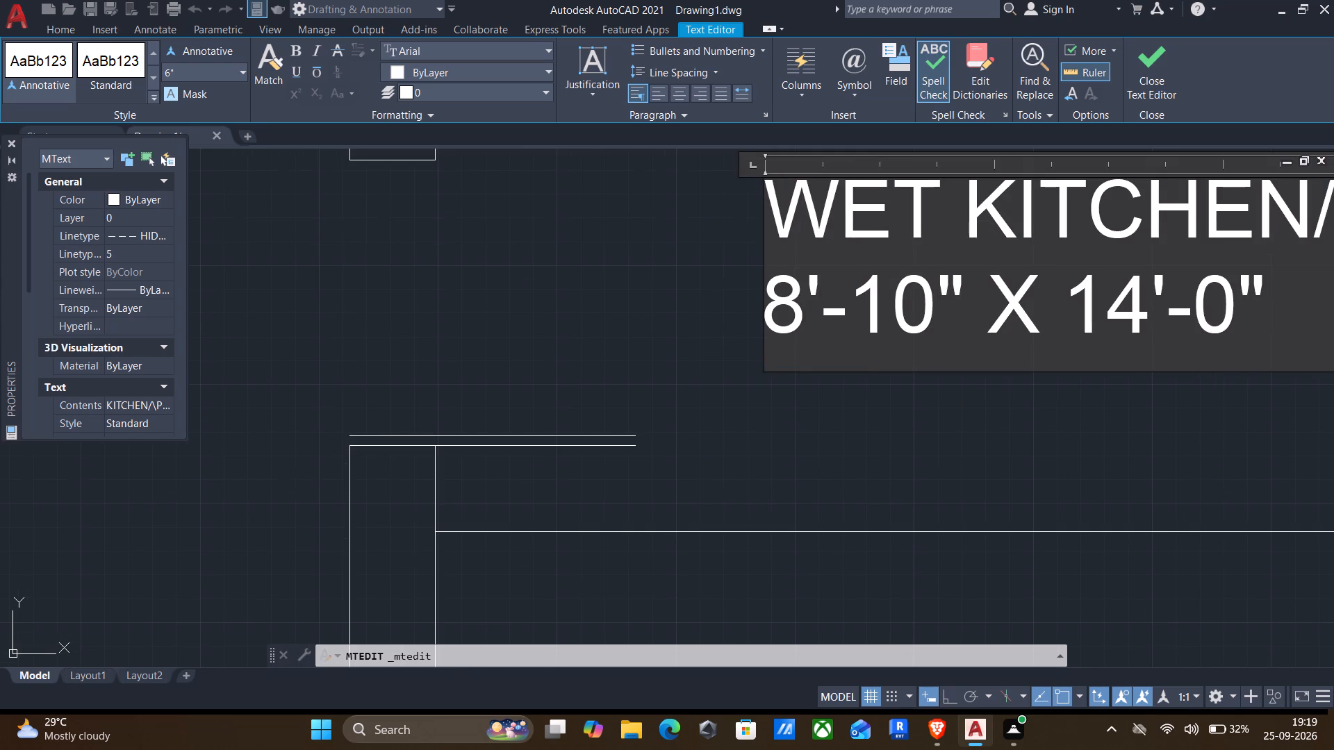
click(1151, 322)
key(BackSpace)
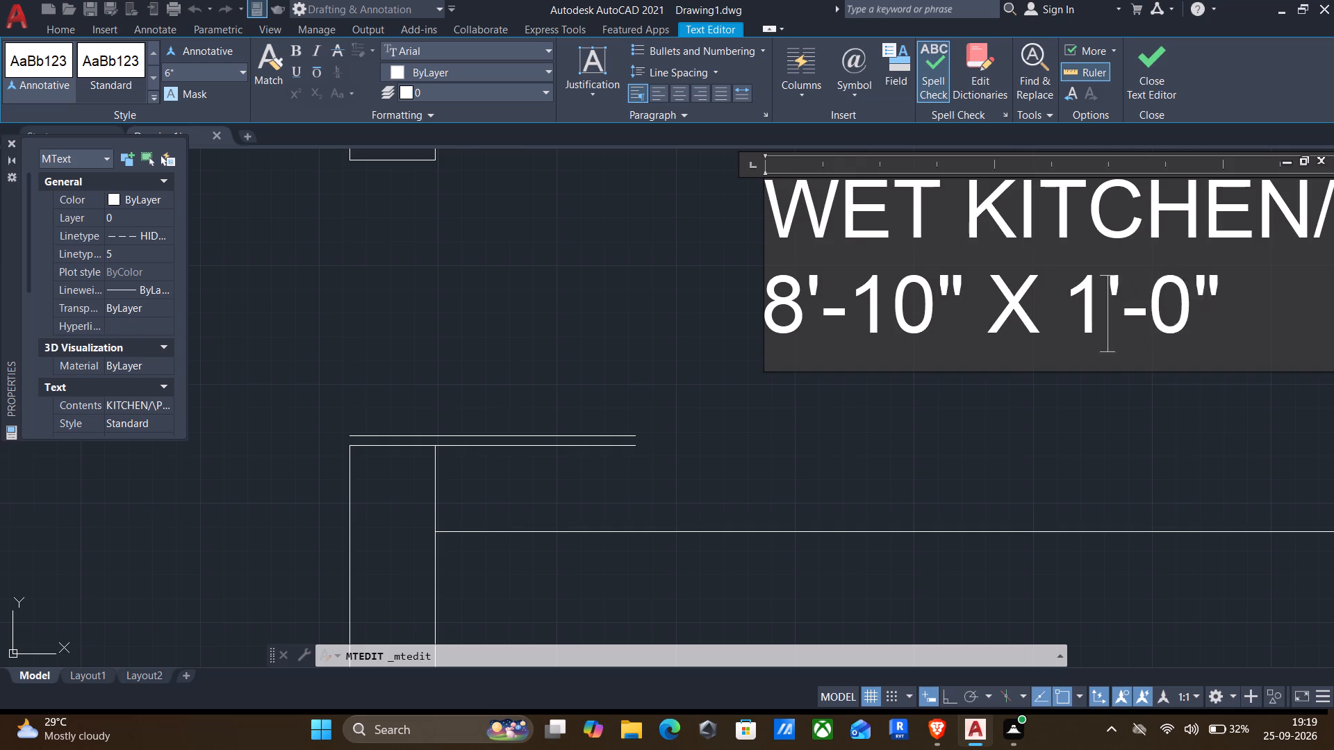
key(BackSpace)
key(8)
click(1043, 433)
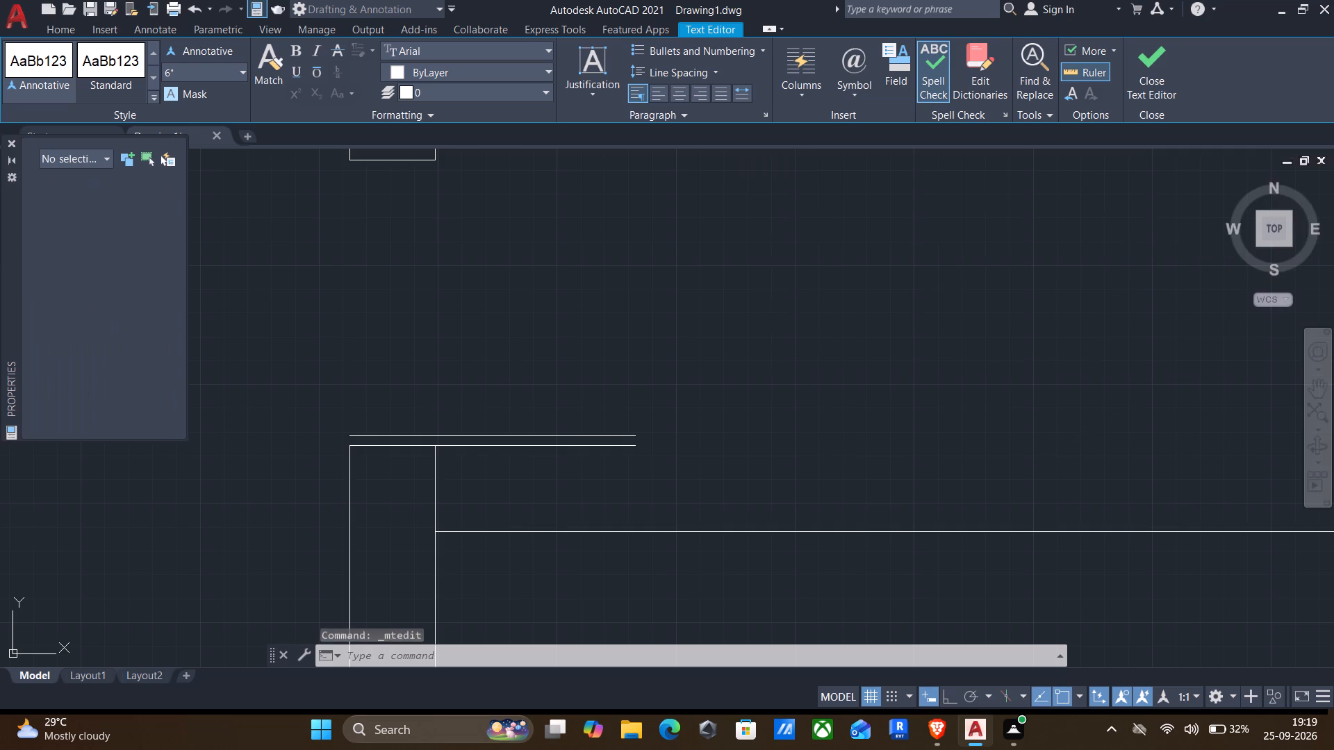
Move the WET KITCHEN/UTILITY label west so it starts just inside the room's west wall.
scroll(982, 361, down, 2)
click(909, 300)
key(comma)
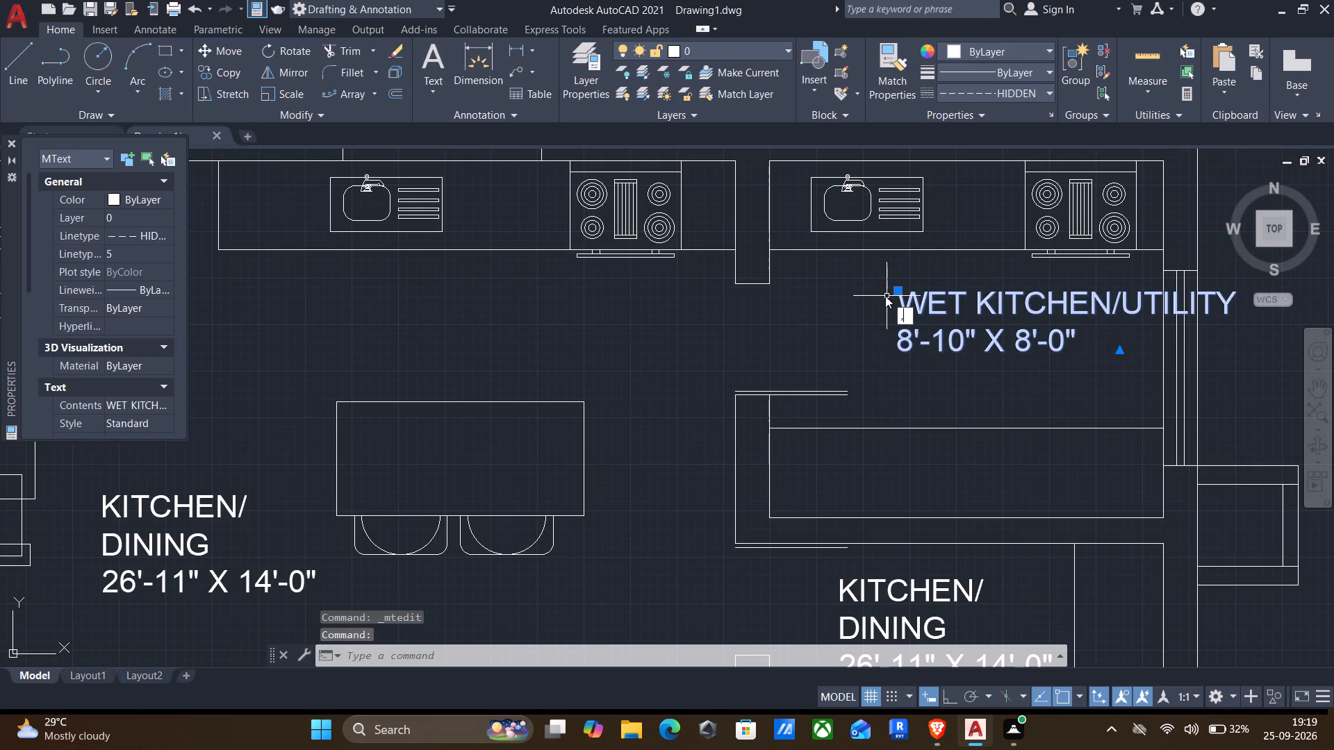
key(BackSpace)
key(BackSpace)
key(m)
key(Return)
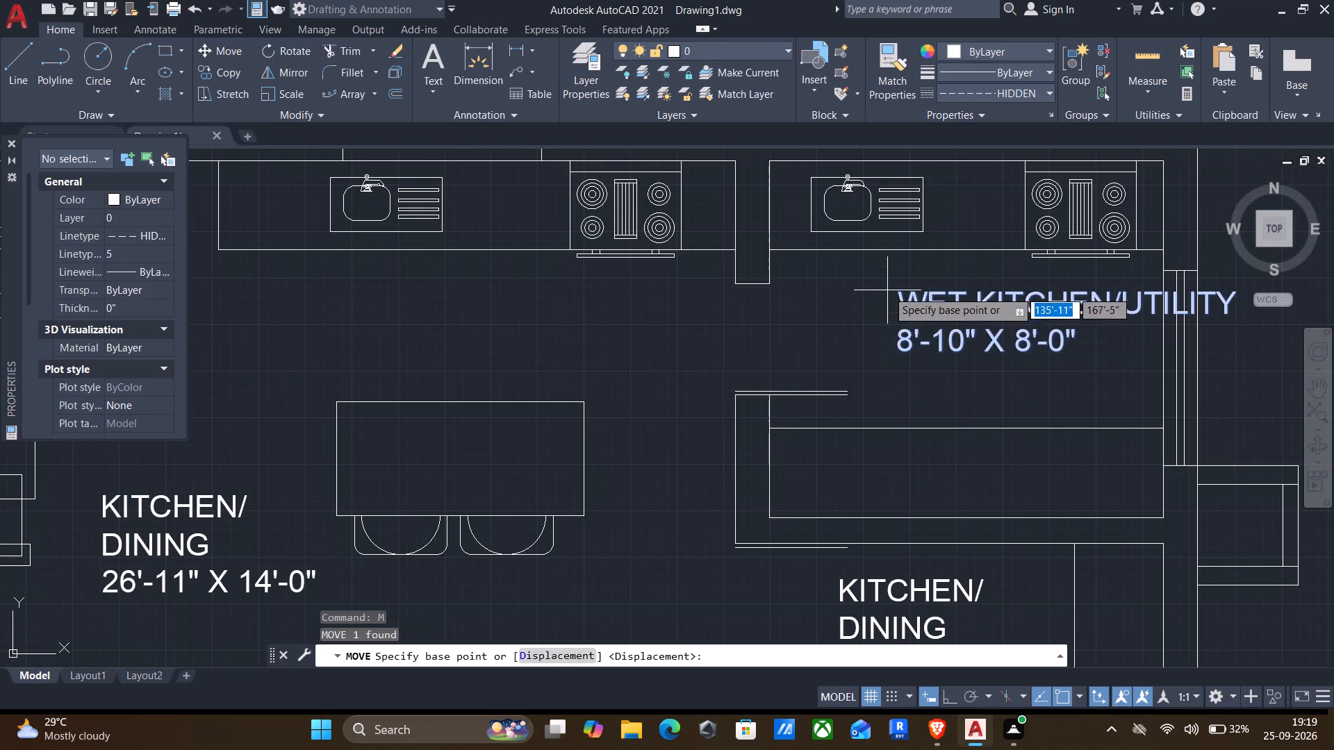
click(889, 289)
click(779, 302)
Replace the room name in the label directly south of the wet kitchen with STORE ROOM.
scroll(792, 344, down, 2)
middle_drag(790, 361, 855, 244)
double_click(892, 334)
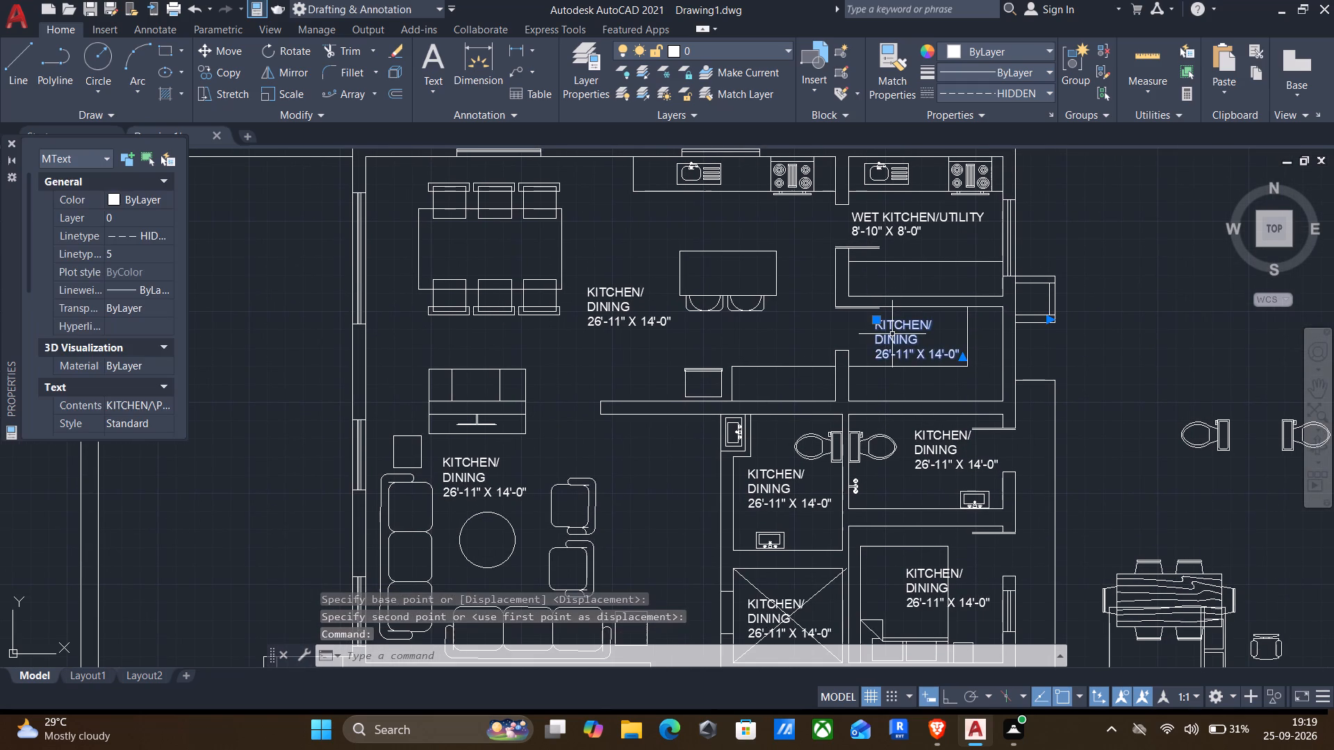
scroll(903, 329, up, 3)
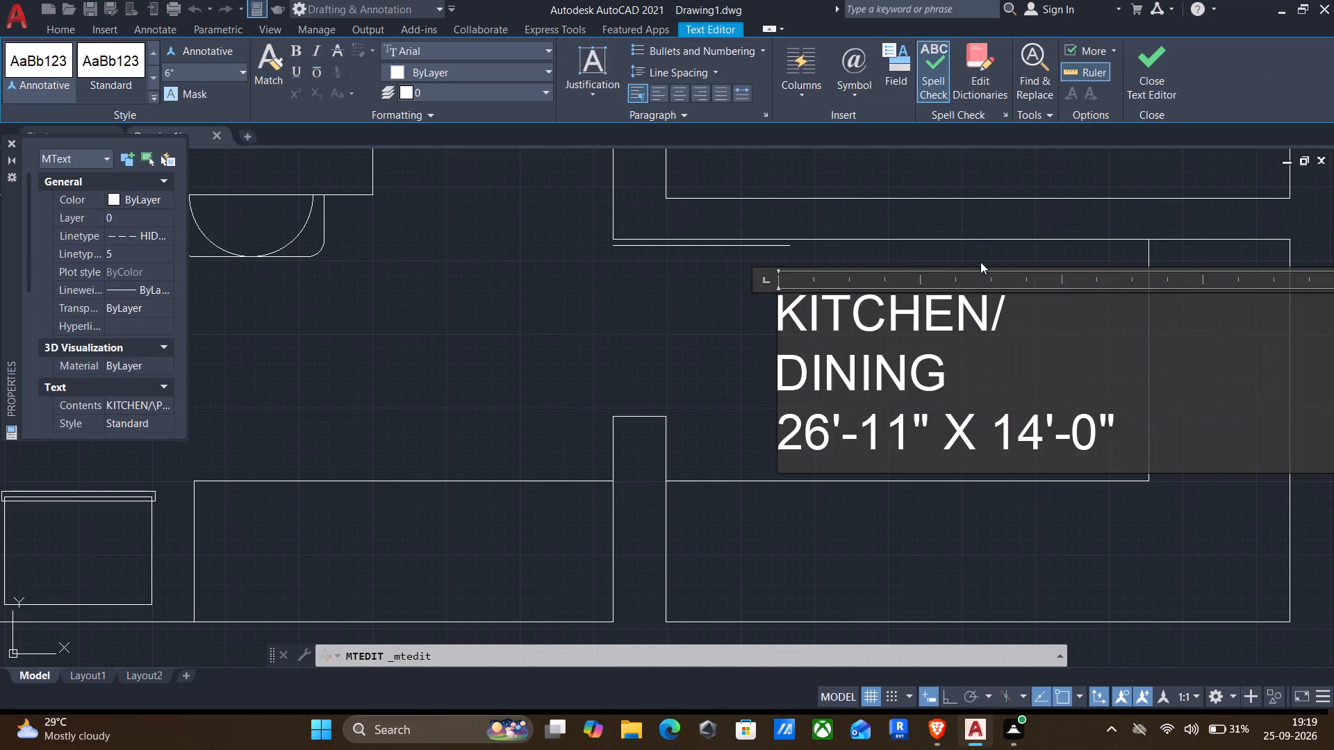
drag(984, 379, 649, 302)
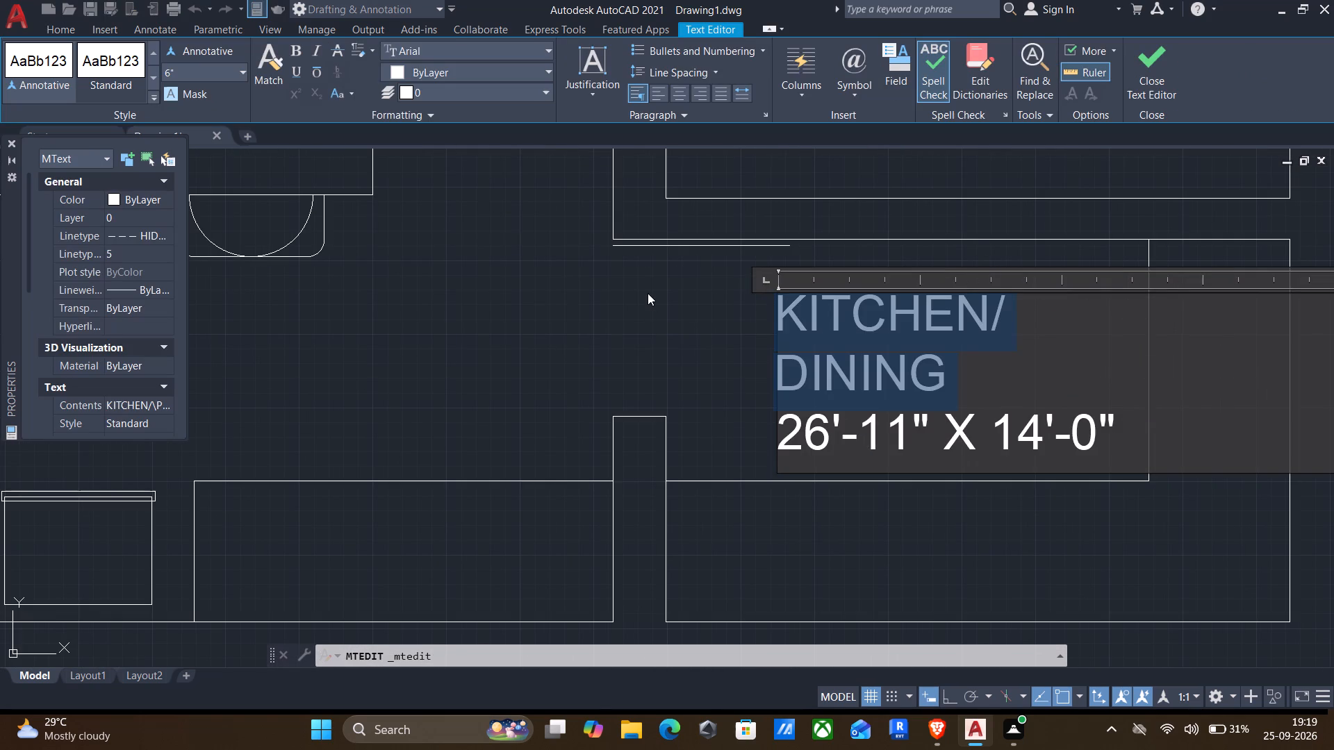
text(STORE ROOM)
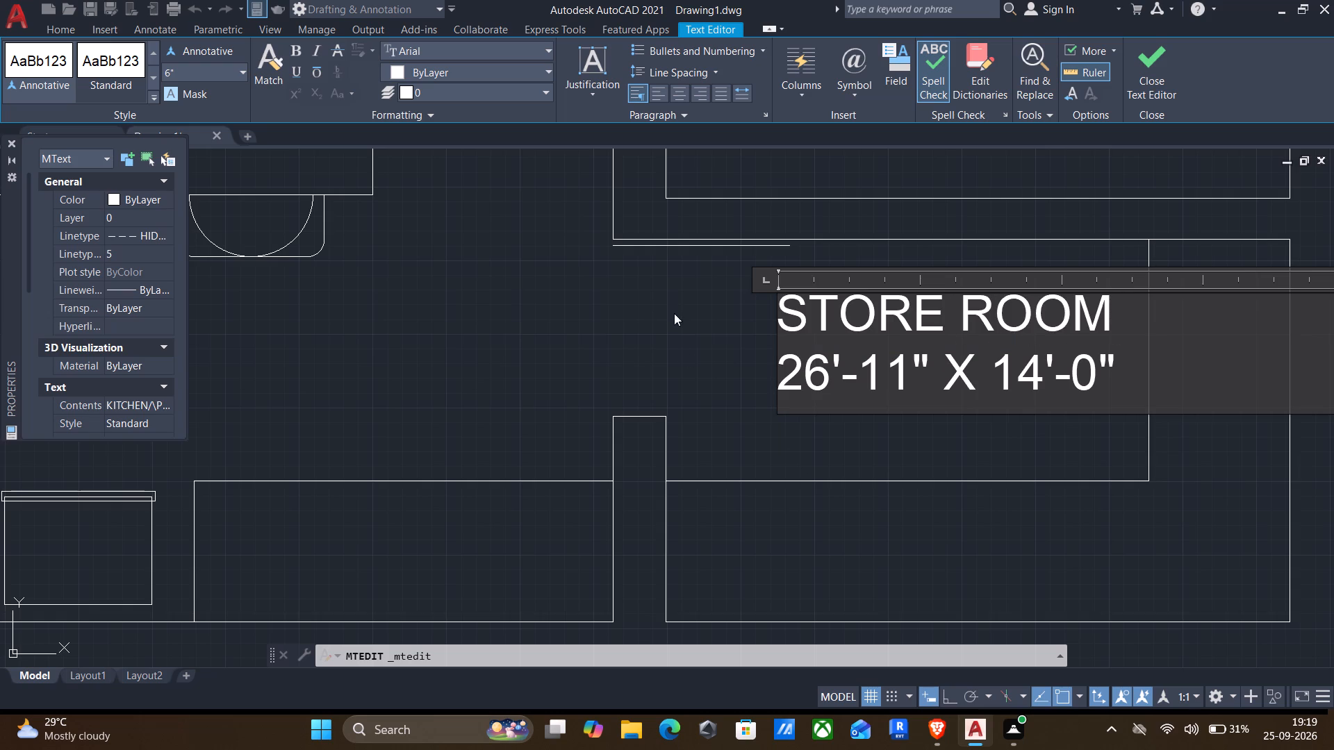
Set the size line of the STORE ROOM label to 8'-10" X 5'-5".
scroll(795, 399, up, 2)
click(868, 374)
key(BackSpace)
key(BackSpace)
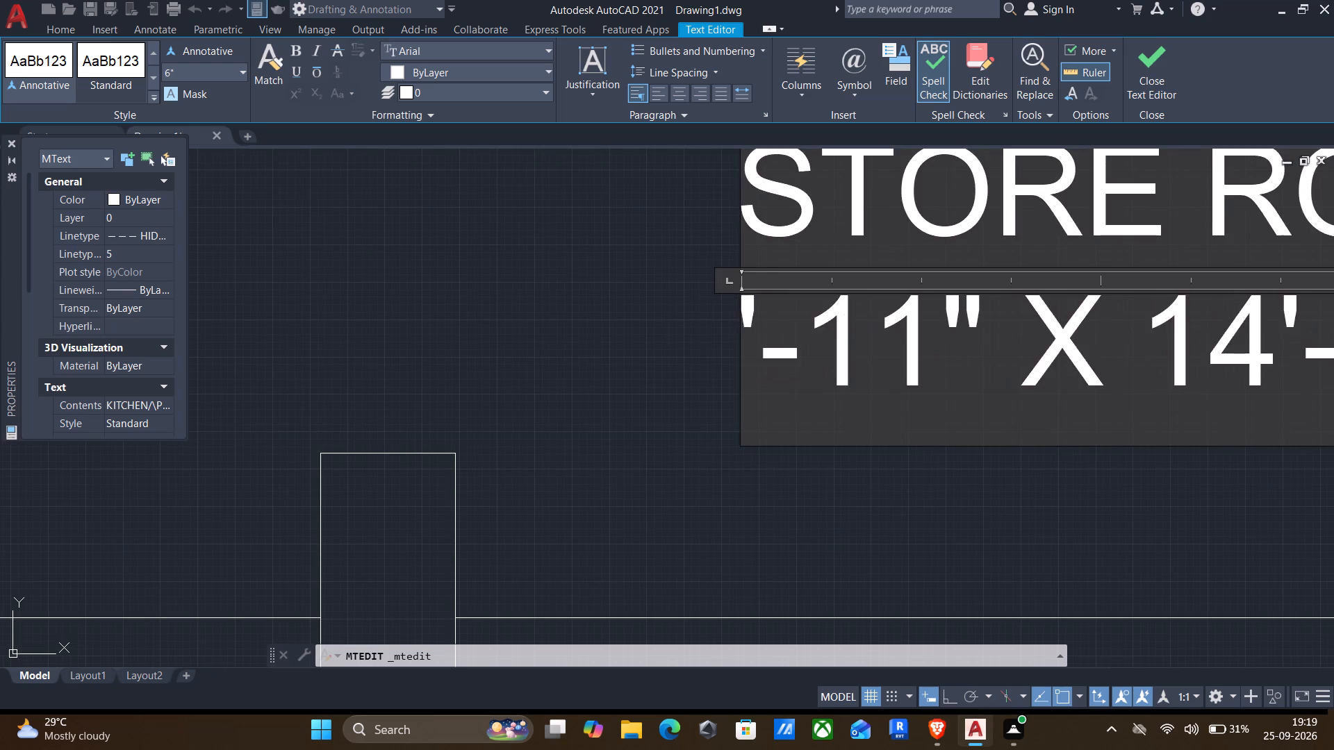
key(8)
click(1007, 380)
key(BackSpace)
key(0)
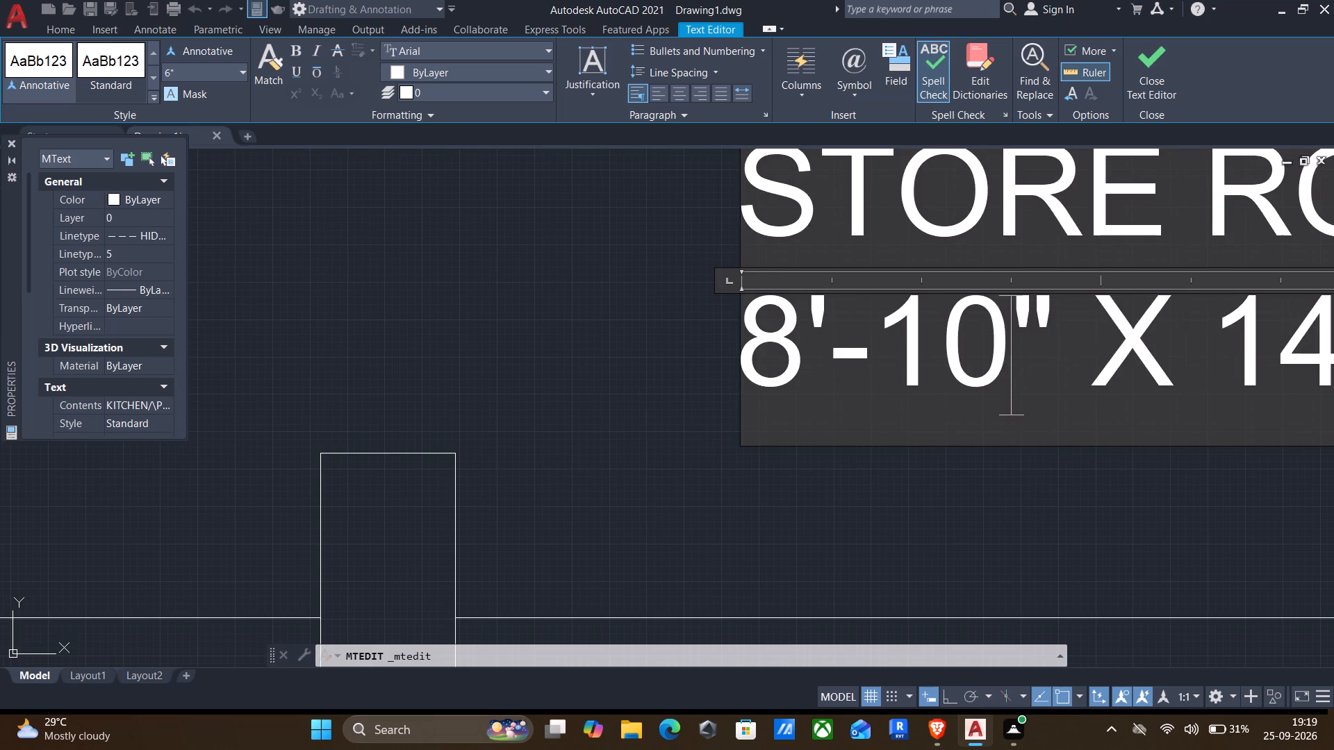
scroll(1001, 380, down, 1)
middle_drag(1001, 382, 862, 384)
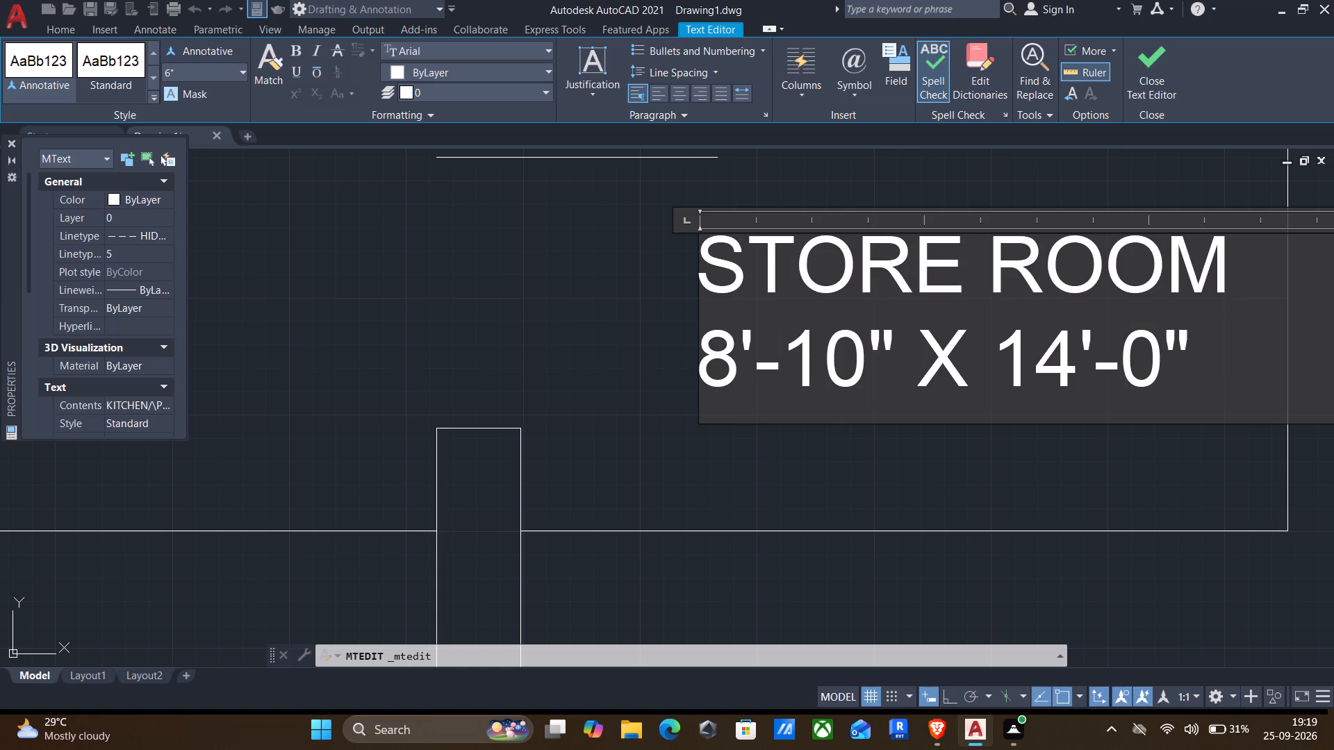
click(1073, 365)
key(BackSpace)
key(BackSpace)
key(5)
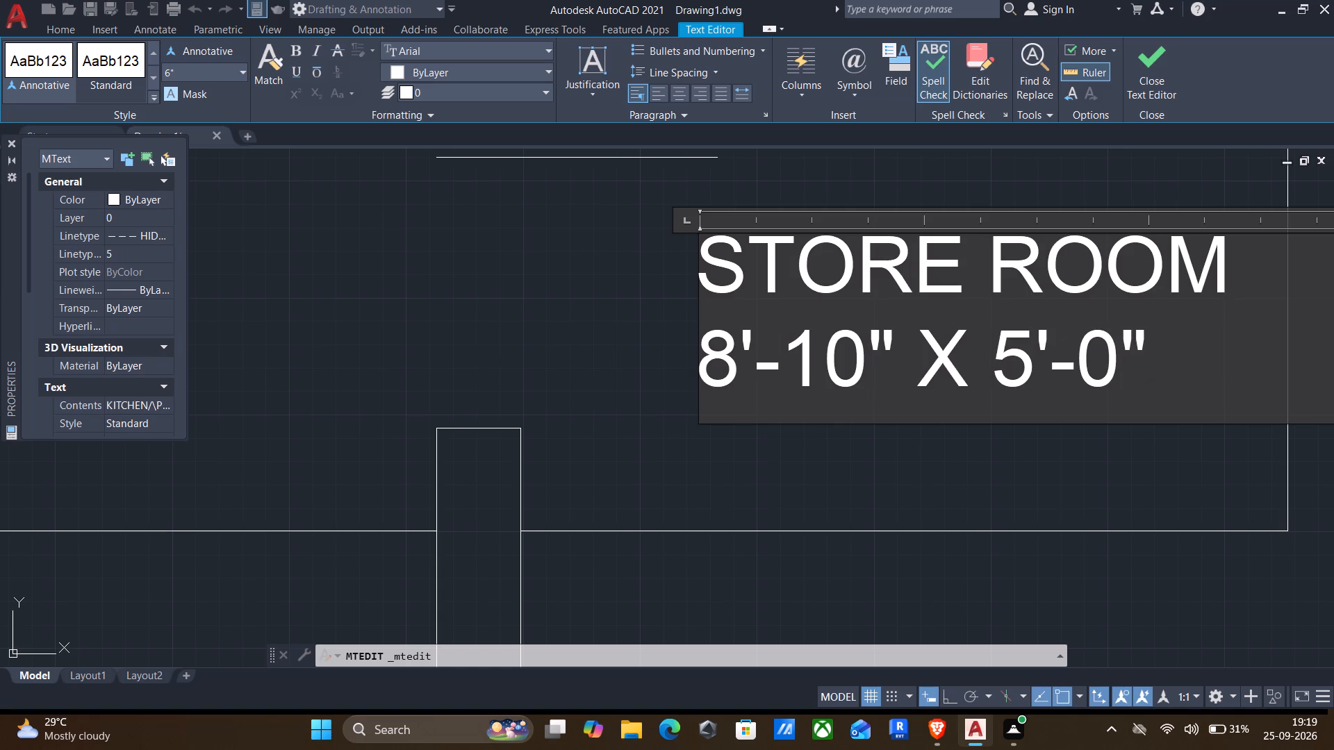
click(1118, 376)
key(BackSpace)
key(5)
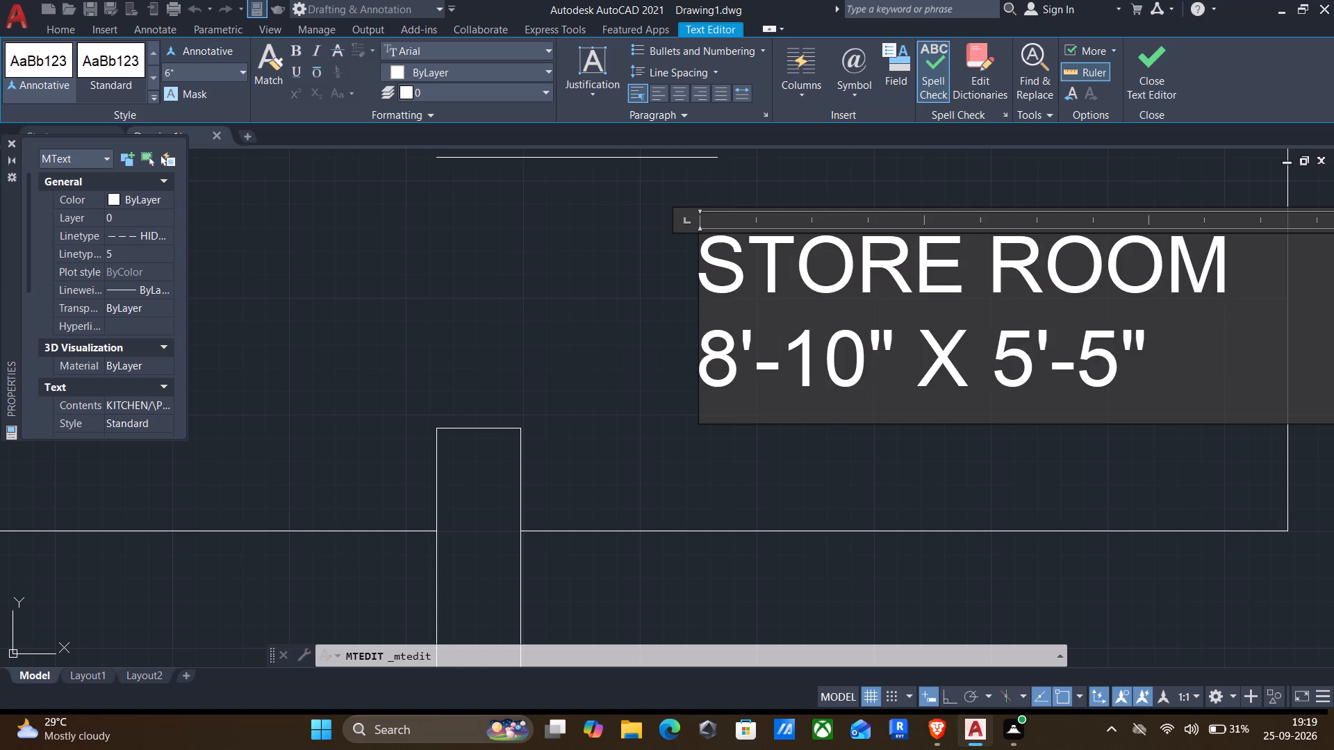
scroll(657, 348, down, 2)
click(607, 326)
Replace the room name in the label of the eastern toilet south of the store room with SER.TOILET.
middle_drag(620, 328, 805, 239)
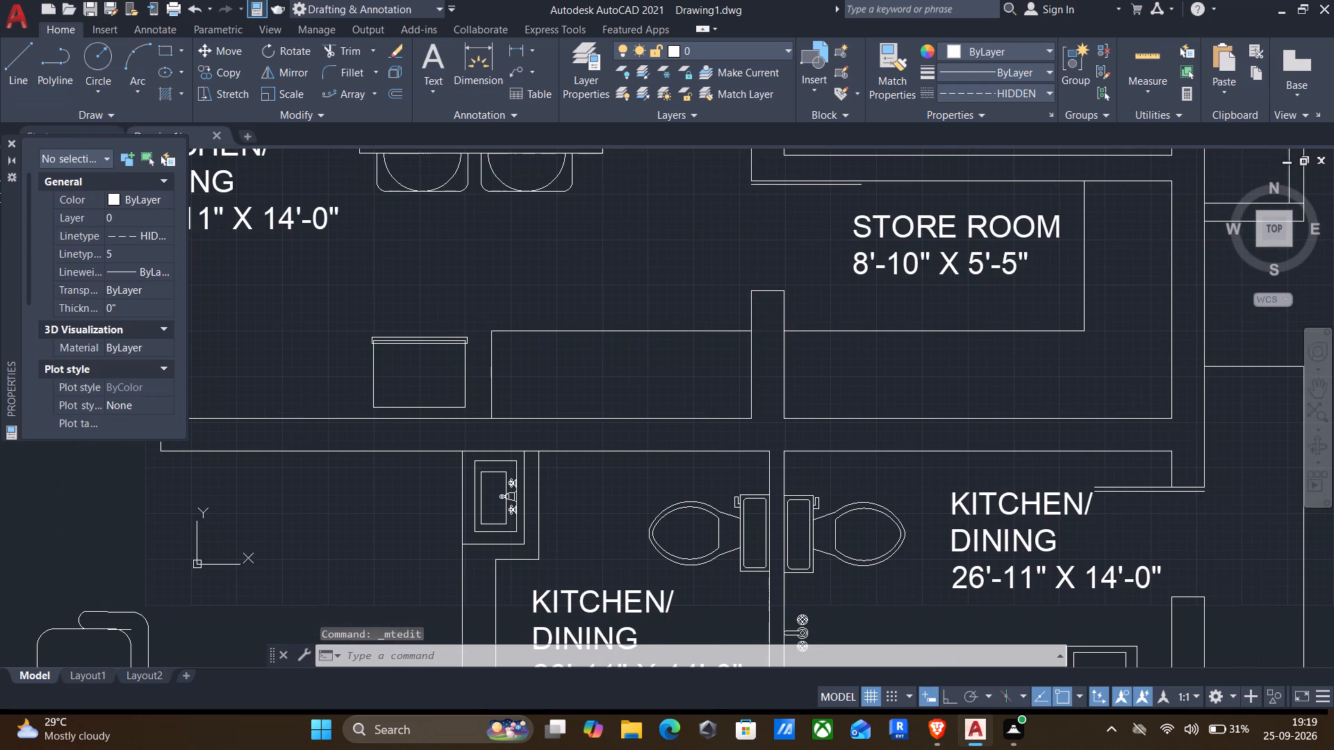
middle_drag(993, 468, 904, 380)
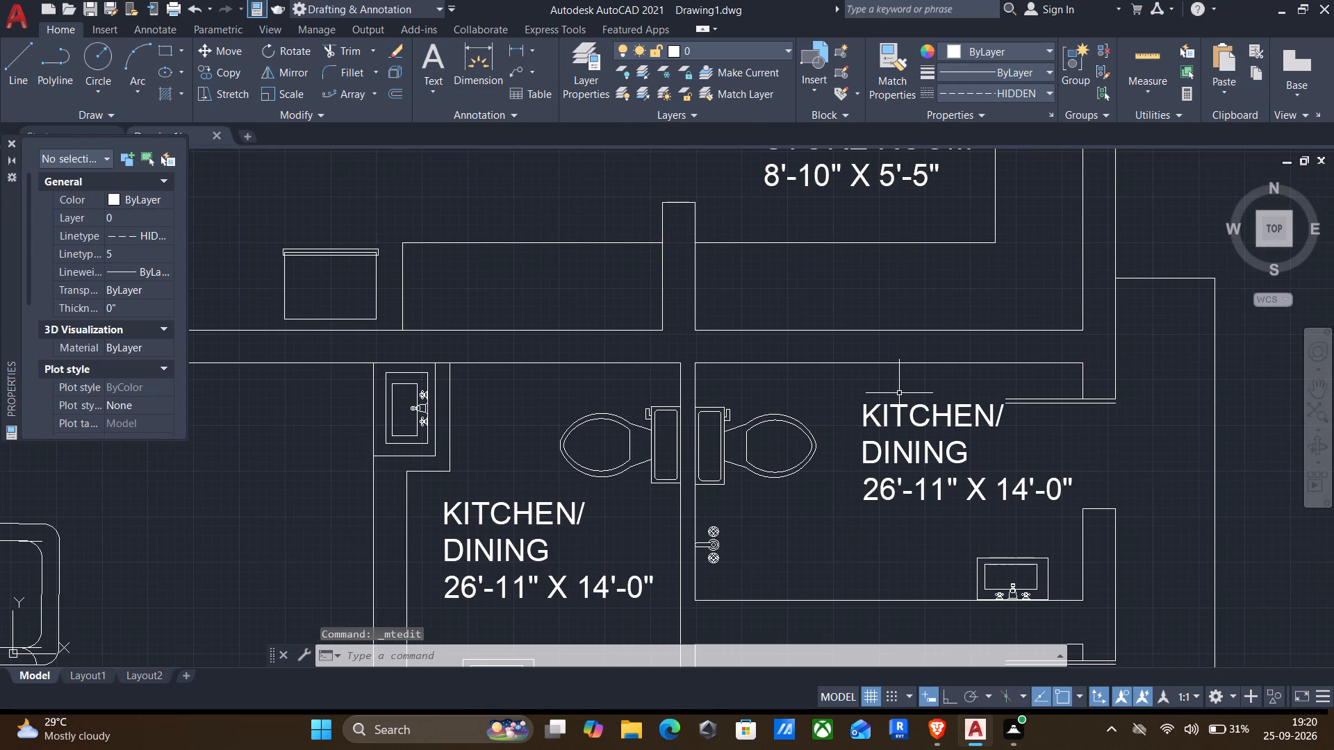
double_click(962, 420)
click(862, 499)
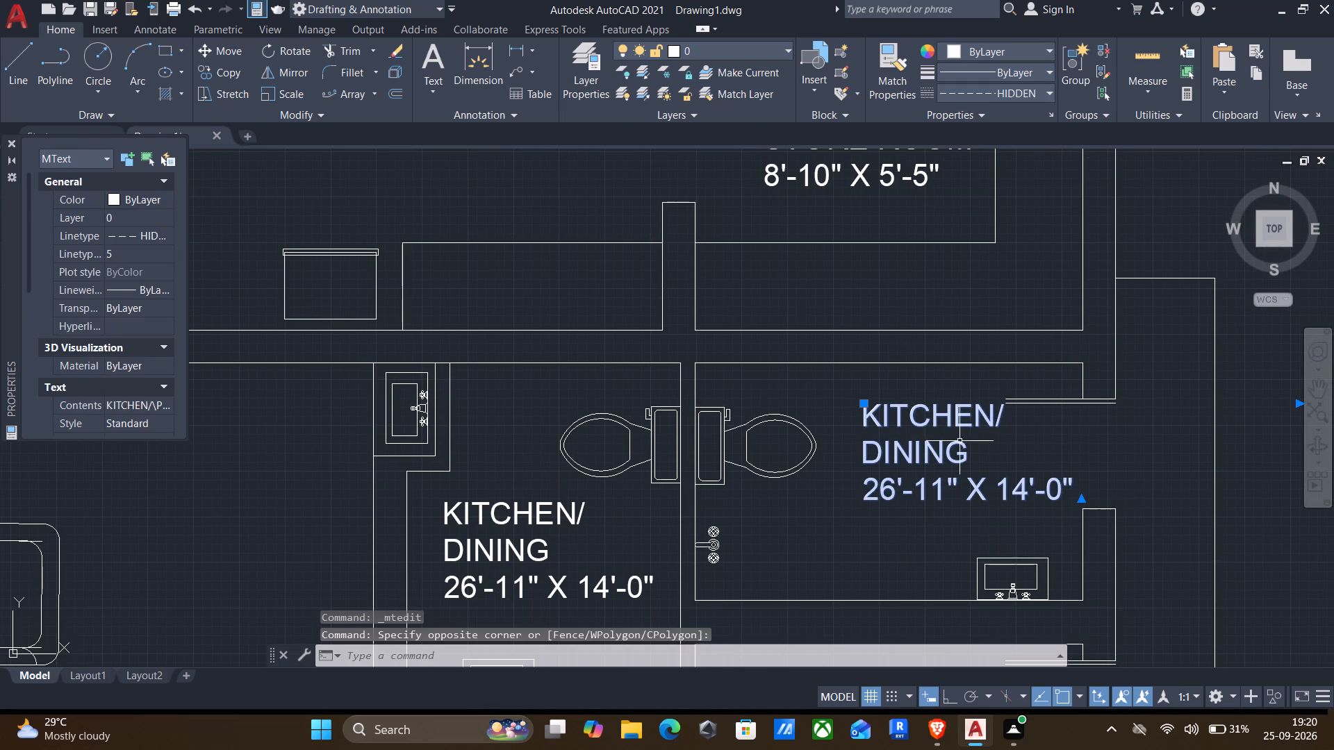
double_click(947, 450)
drag(986, 450, 659, 355)
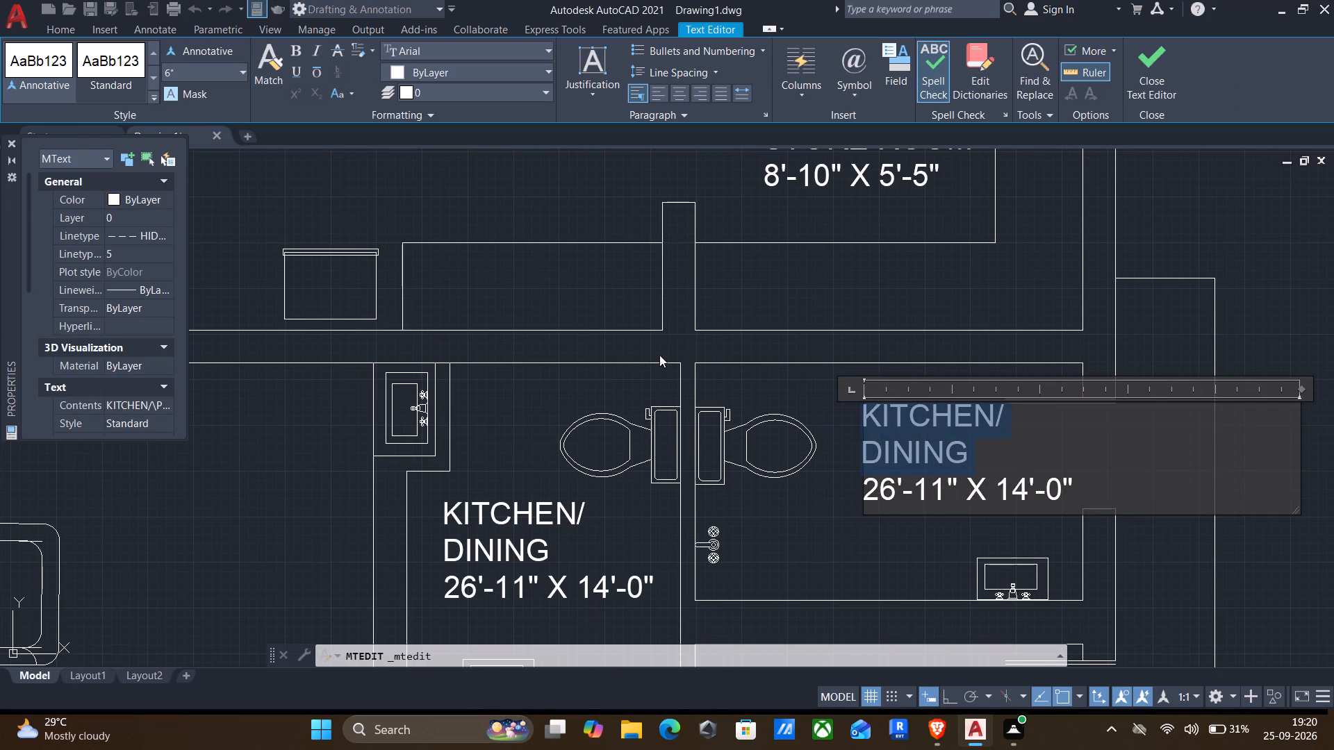
drag(659, 355, 660, 355)
text(SER.TOILET)
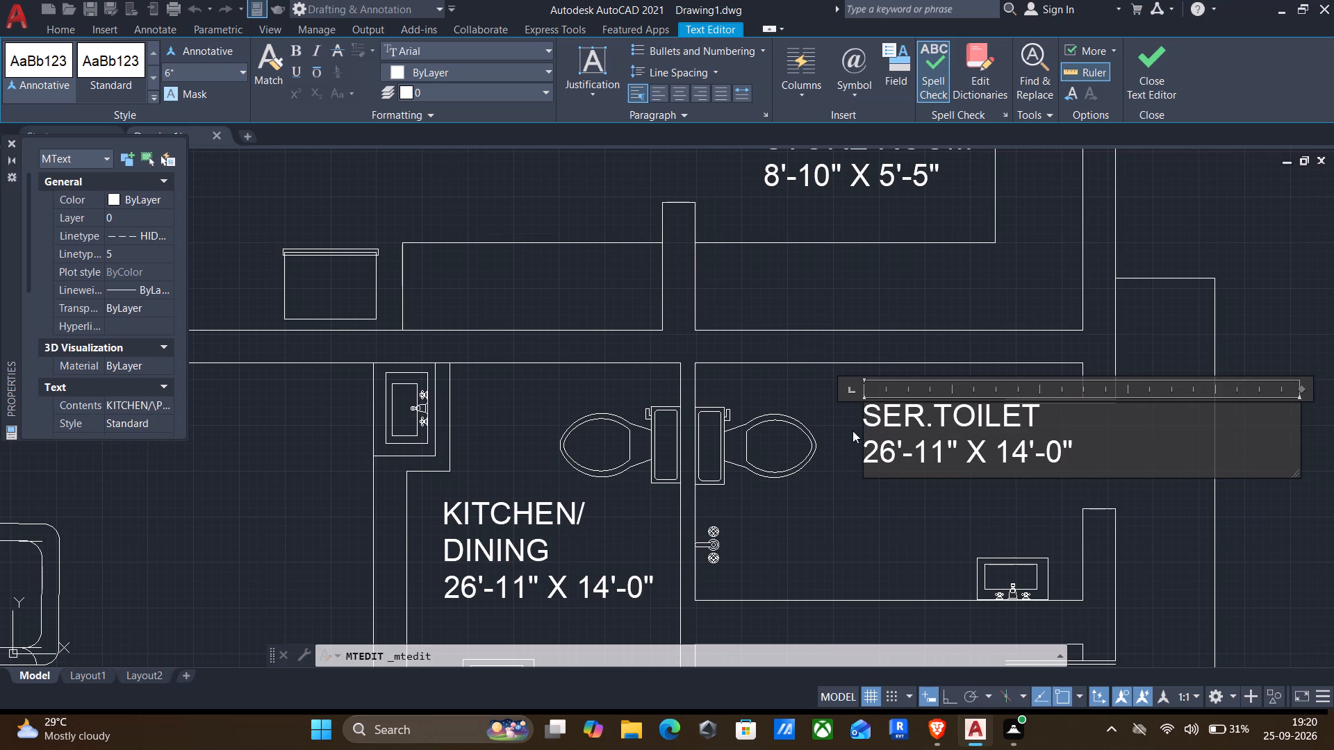
Set the size line of the SER.TOILET label to 8'-10" X 5'-5".
scroll(890, 464, up, 2)
click(890, 458)
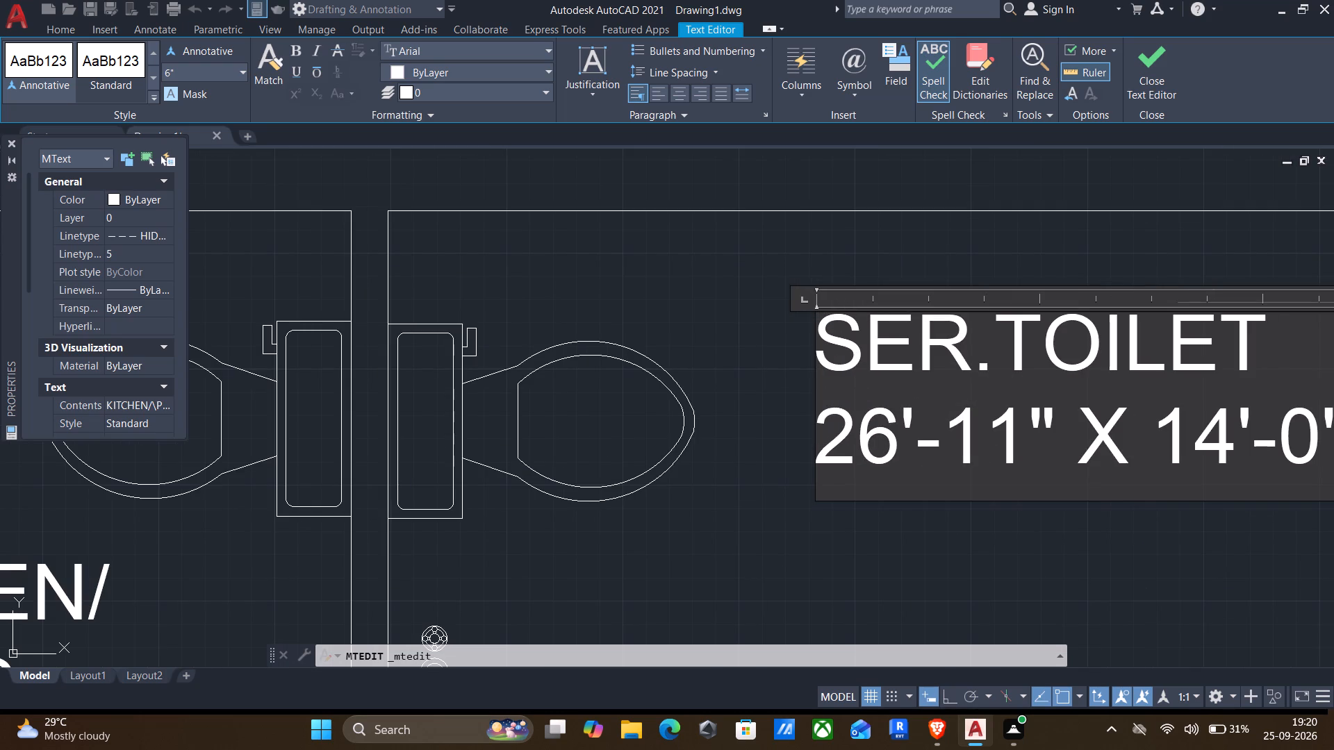
key(BackSpace)
key(BackSpace)
text(8')
key(BackSpace)
key(Right)
key(Right)
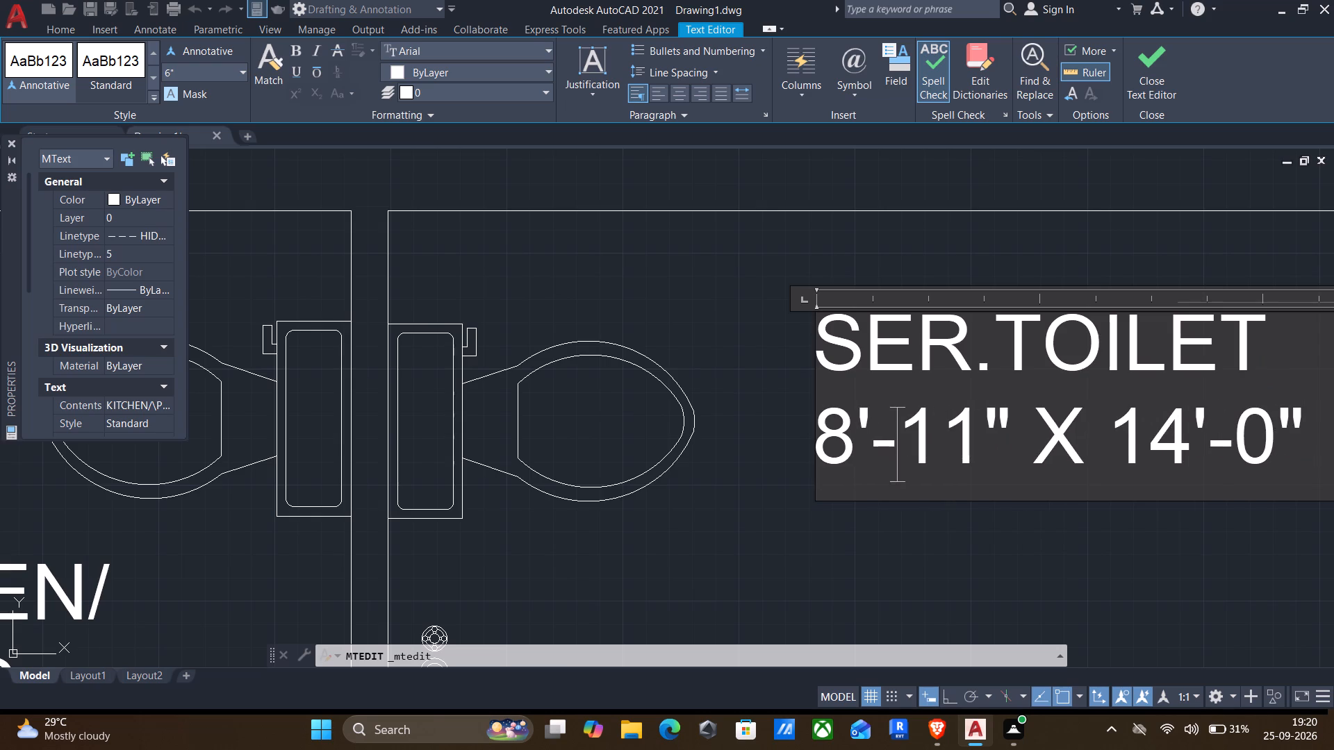
key(Right)
key(Right)
key(BackSpace)
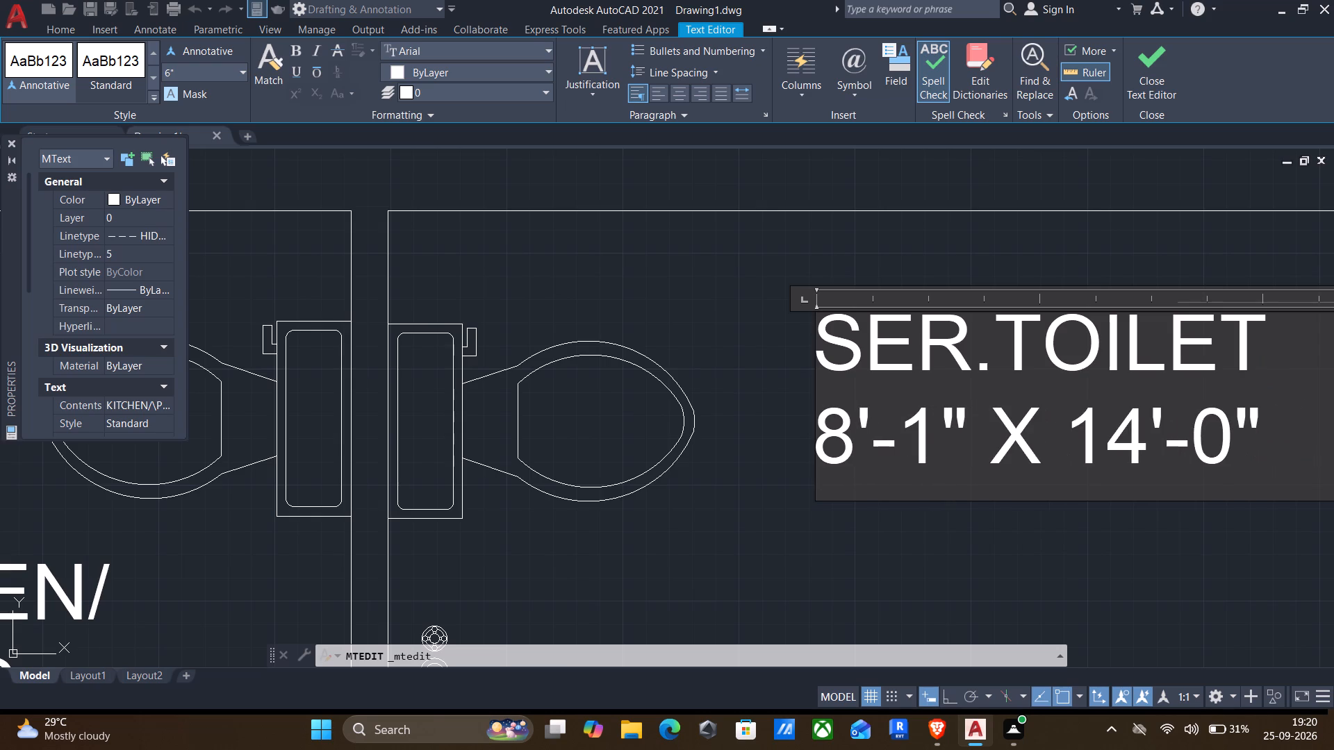
key(0)
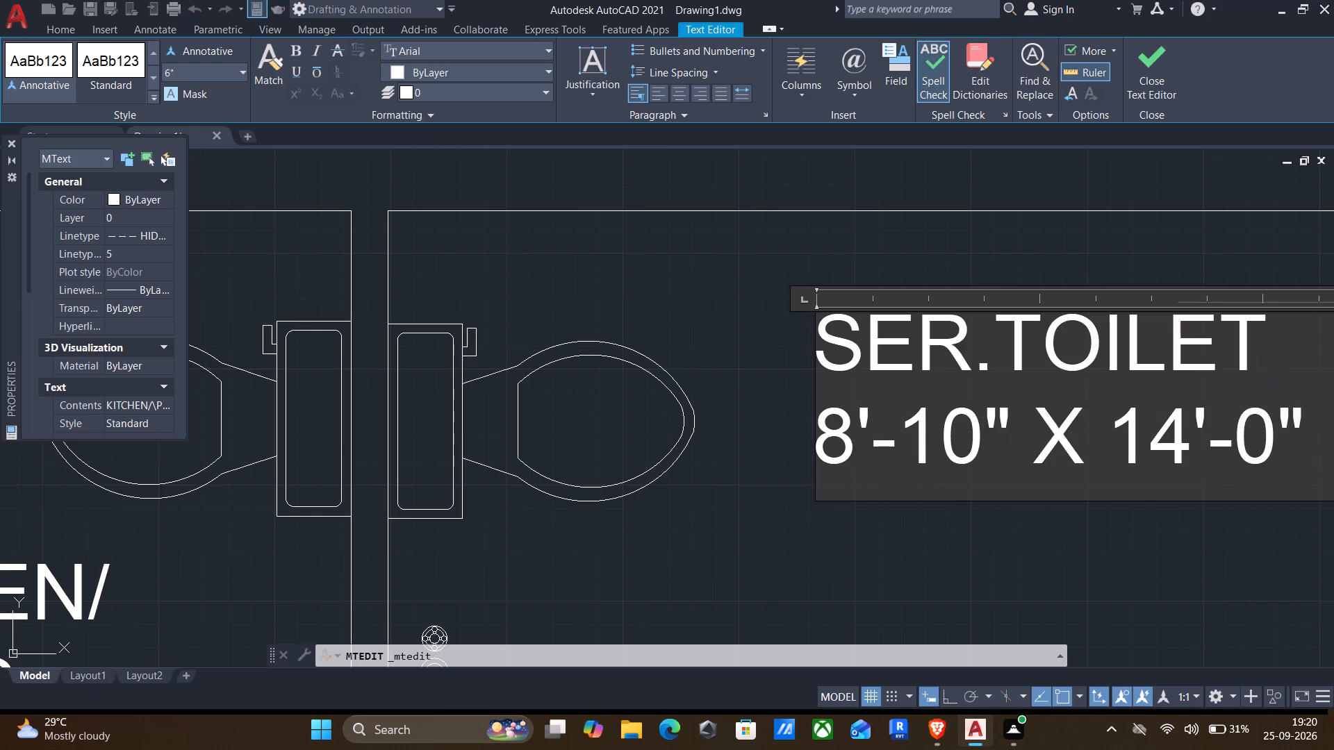
click(1187, 448)
key(BackSpace)
key(BackSpace)
key(5)
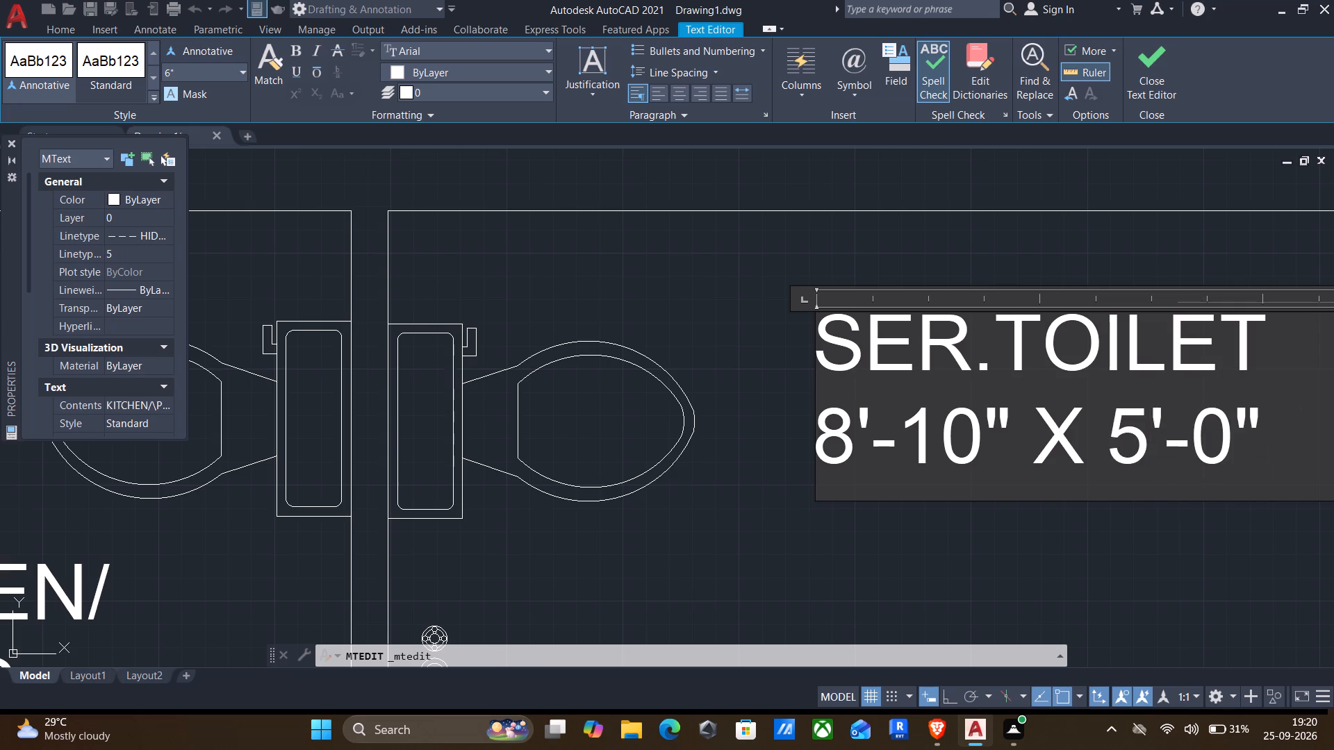
click(1233, 446)
key(BackSpace)
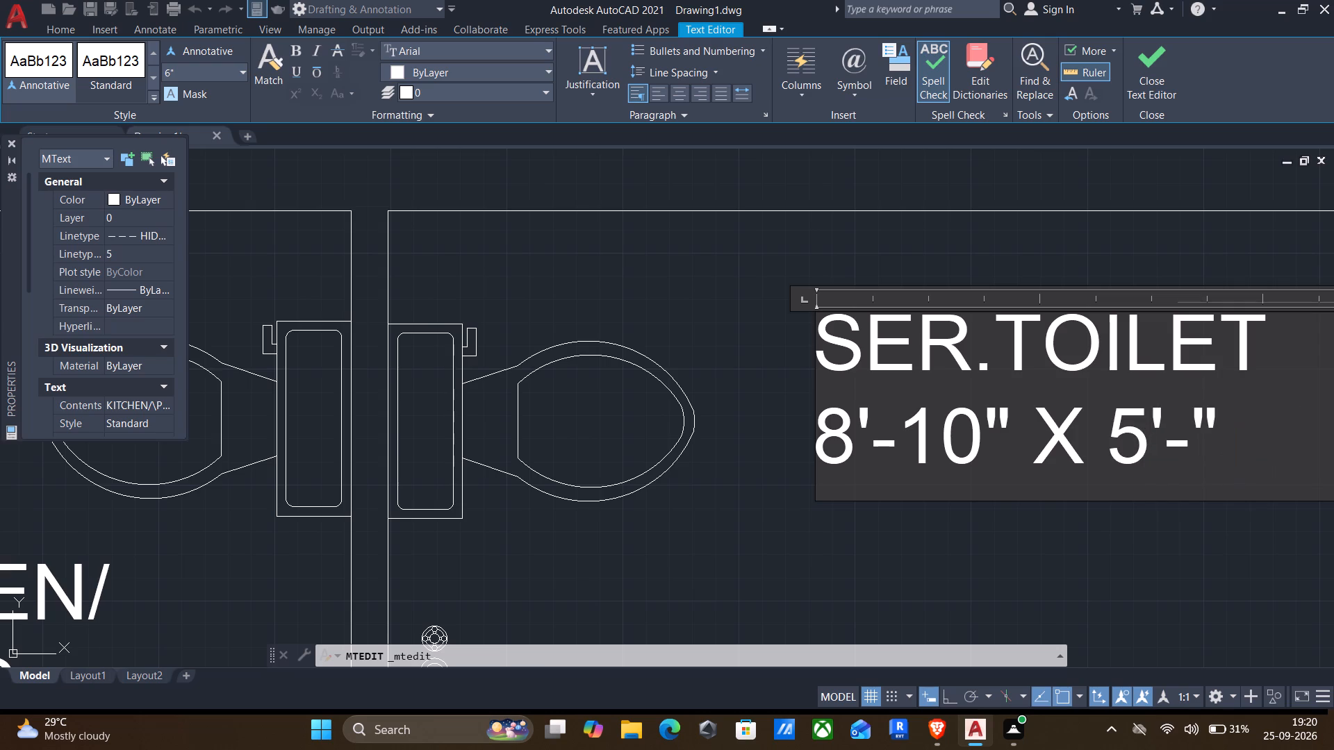
key(5)
click(837, 542)
Replace the room name in the label of the toilet directly west of SER.TOILET with PDR.
scroll(789, 537, down, 2)
middle_drag(782, 505, 783, 503)
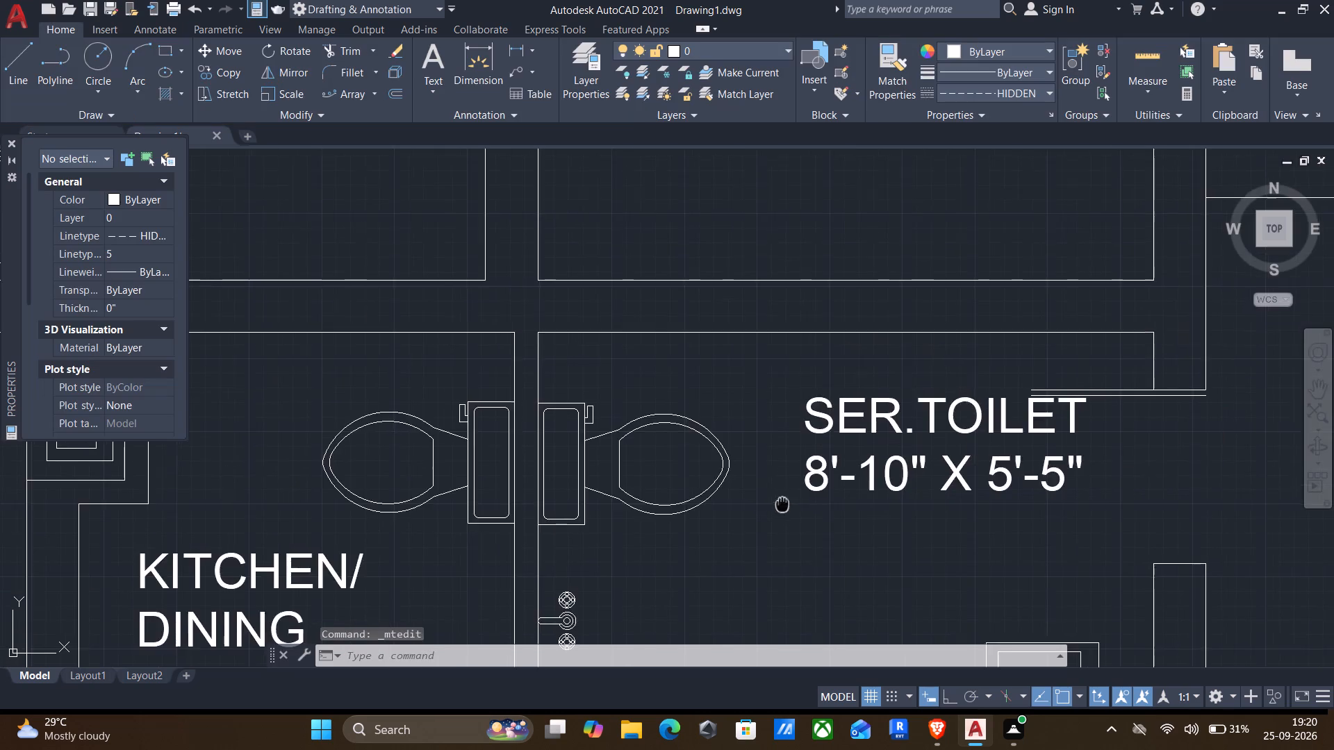
middle_drag(783, 503, 896, 372)
middle_drag(758, 461, 935, 340)
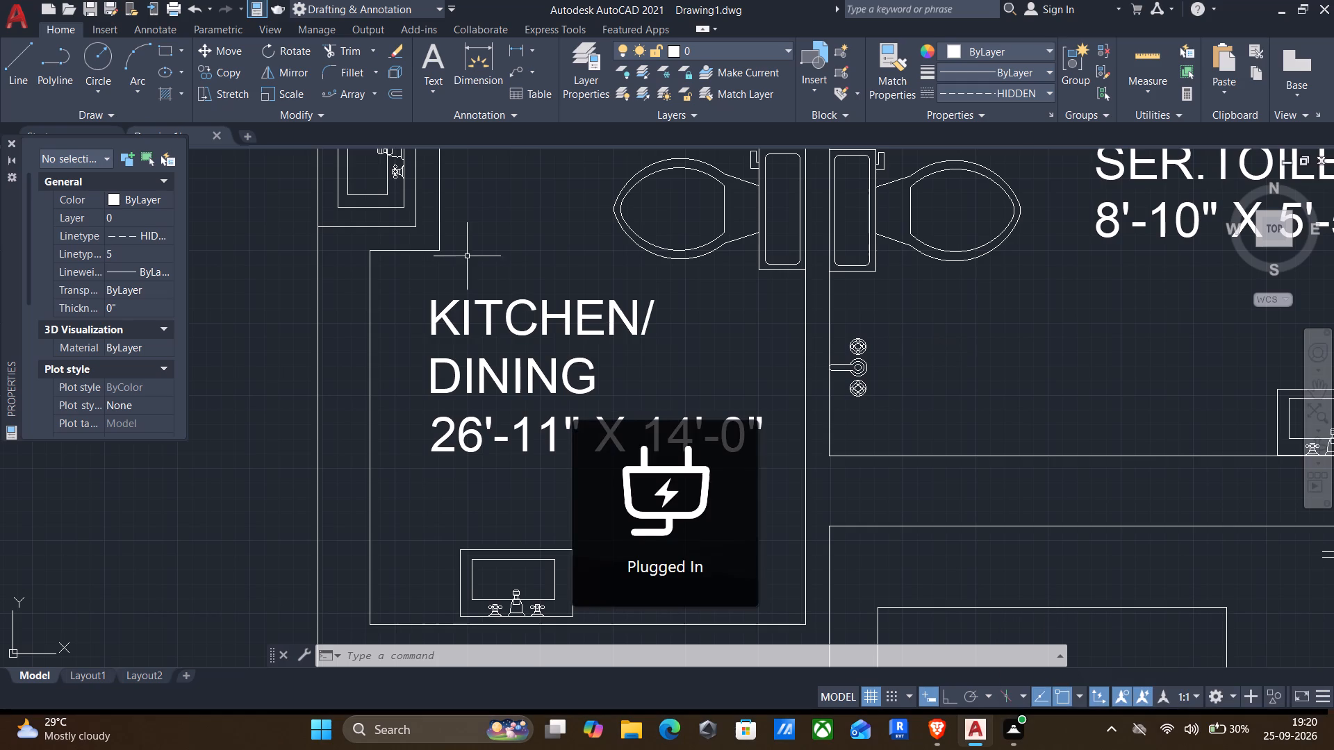
double_click(504, 321)
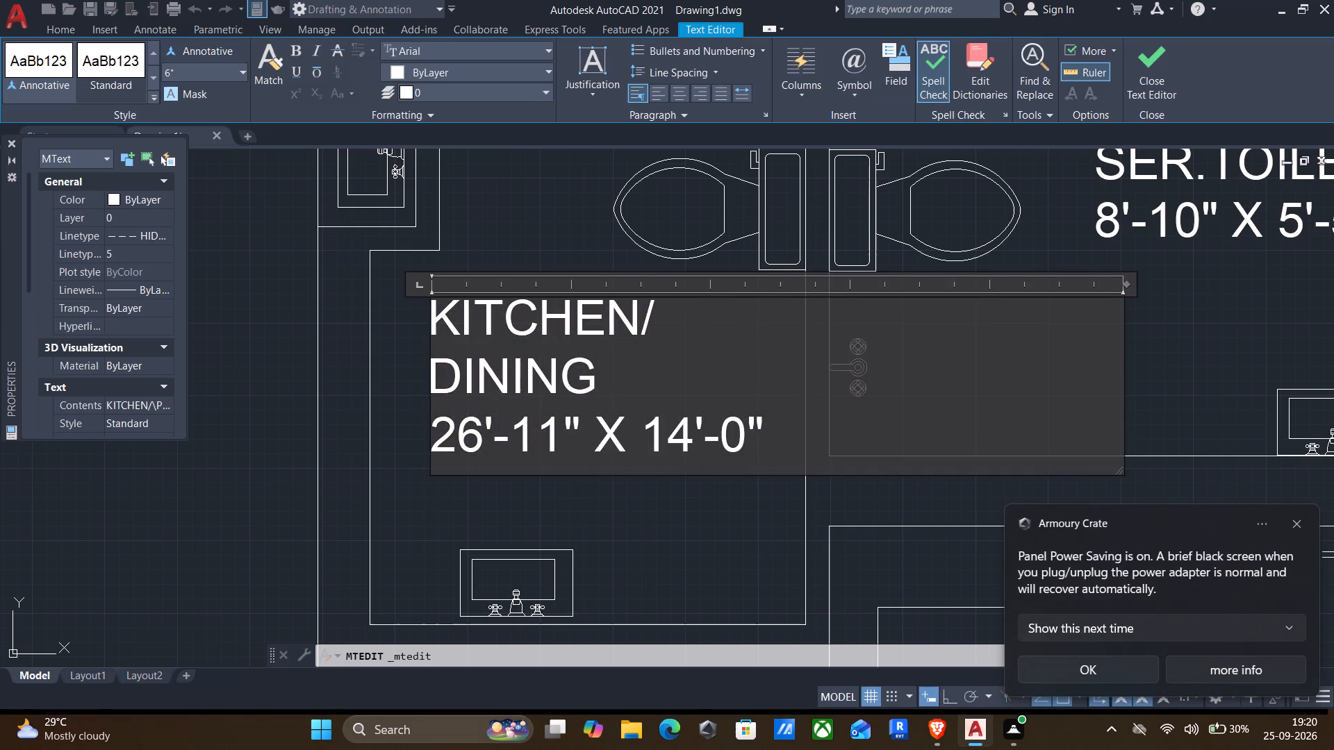
drag(655, 390, 113, 197)
text(PDR)
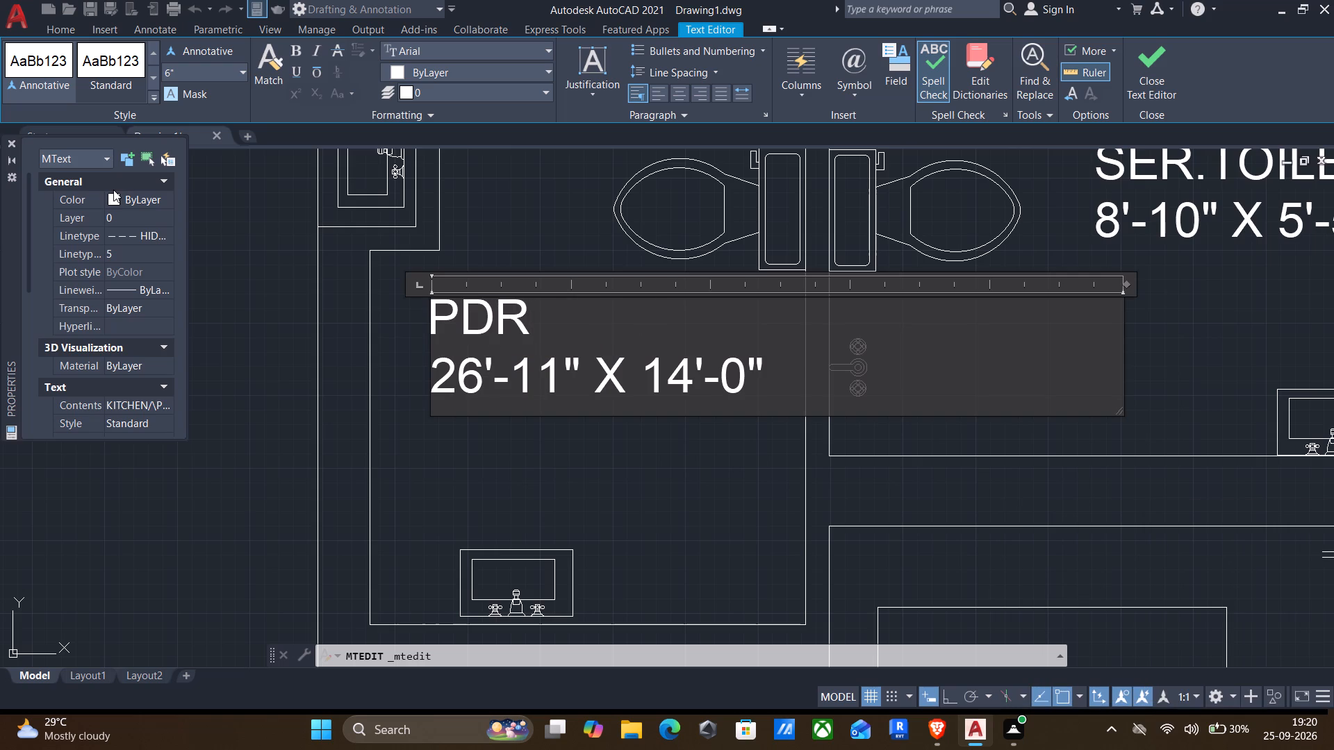
Set the size line of the PDR label to 6'-3" X 7'-10".
key(Down)
key(Left)
key(Left)
key(Left)
key(Left)
key(BackSpace)
key(Right)
key(Right)
key(Right)
key(Right)
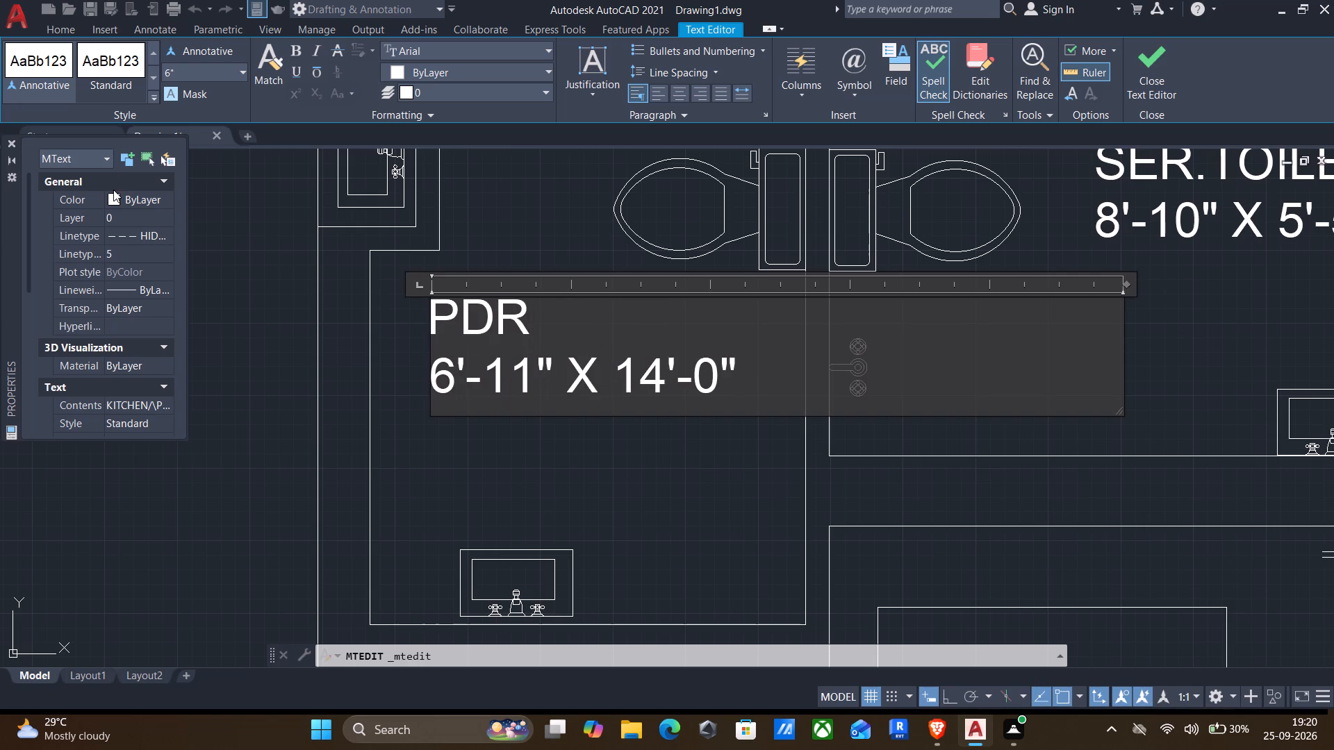
key(Right)
key(BackSpace)
key(BackSpace)
key(3)
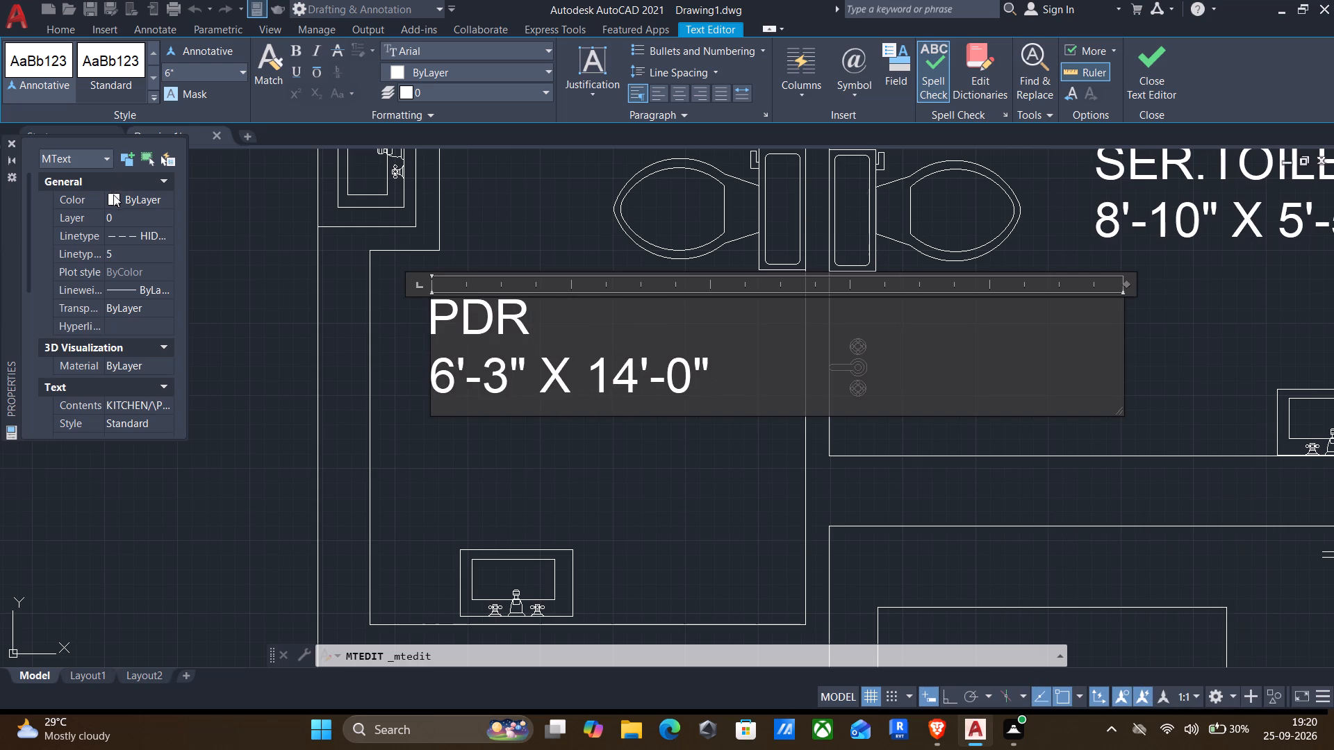
click(639, 393)
key(BackSpace)
key(BackSpace)
key(7)
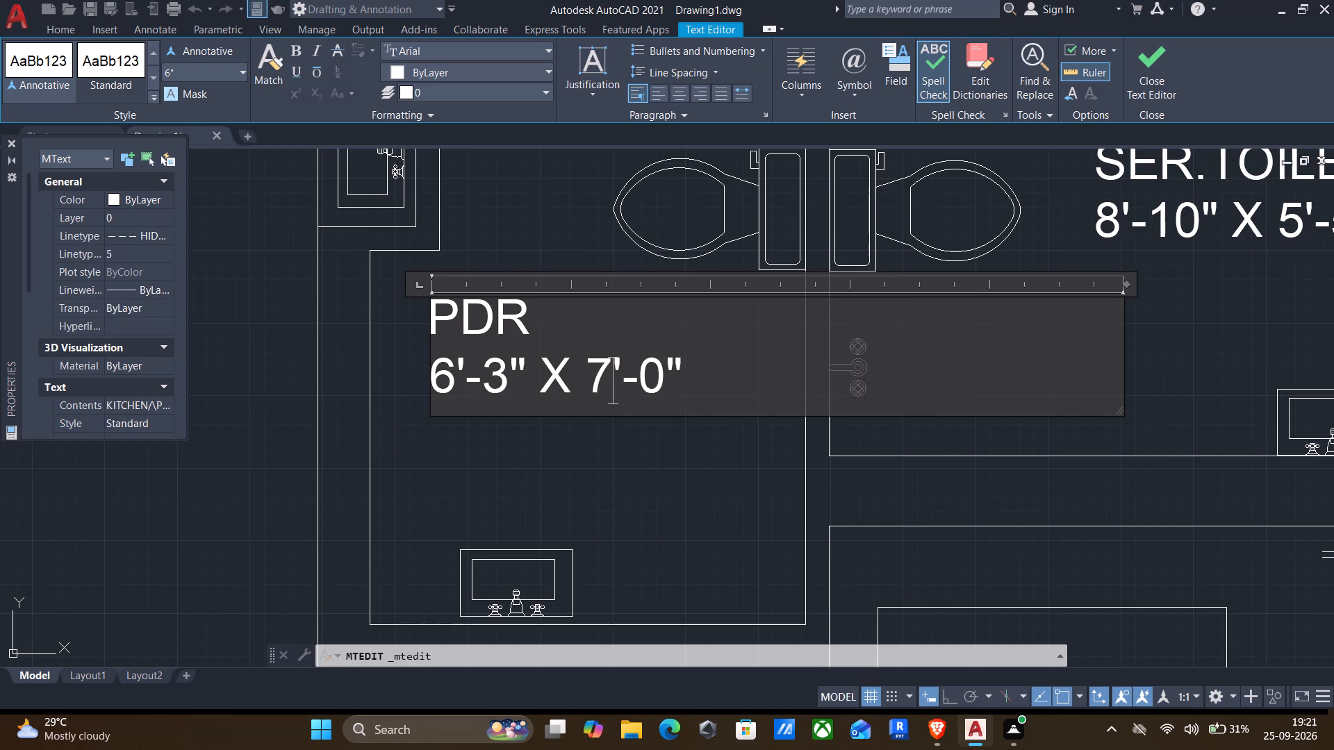
key(Right)
key(Right)
key(1)
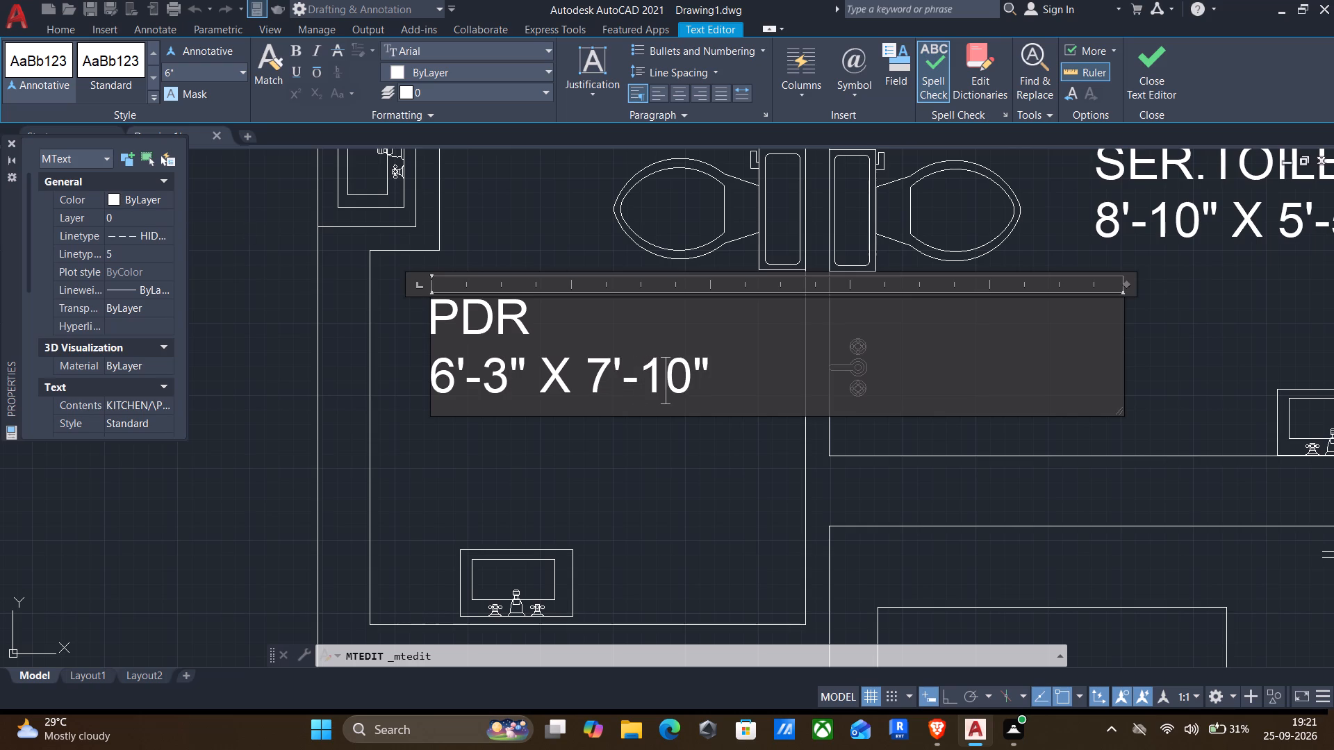
click(631, 517)
Replace the room name in the label of the crossed shaft directly south of PDR with LIFT.
scroll(614, 497, down, 2)
middle_drag(633, 481, 680, 296)
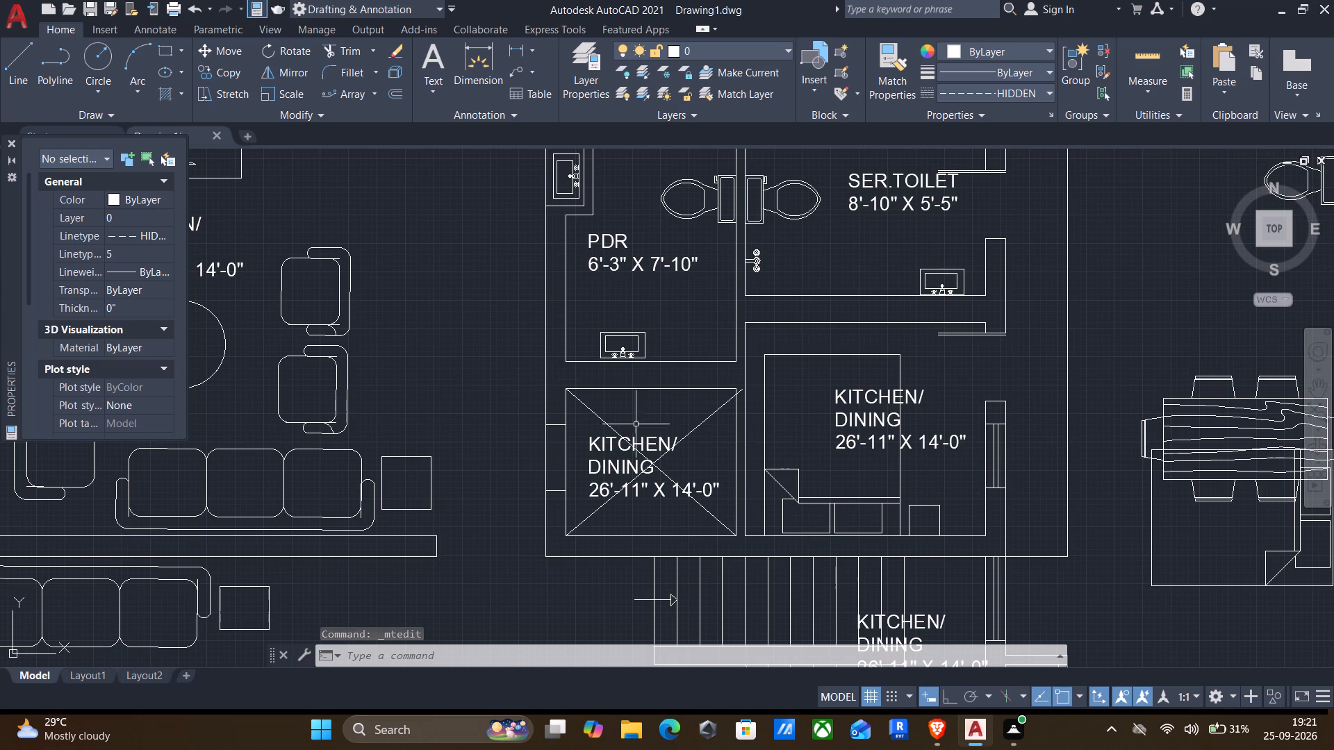
double_click(620, 447)
drag(665, 474, 556, 434)
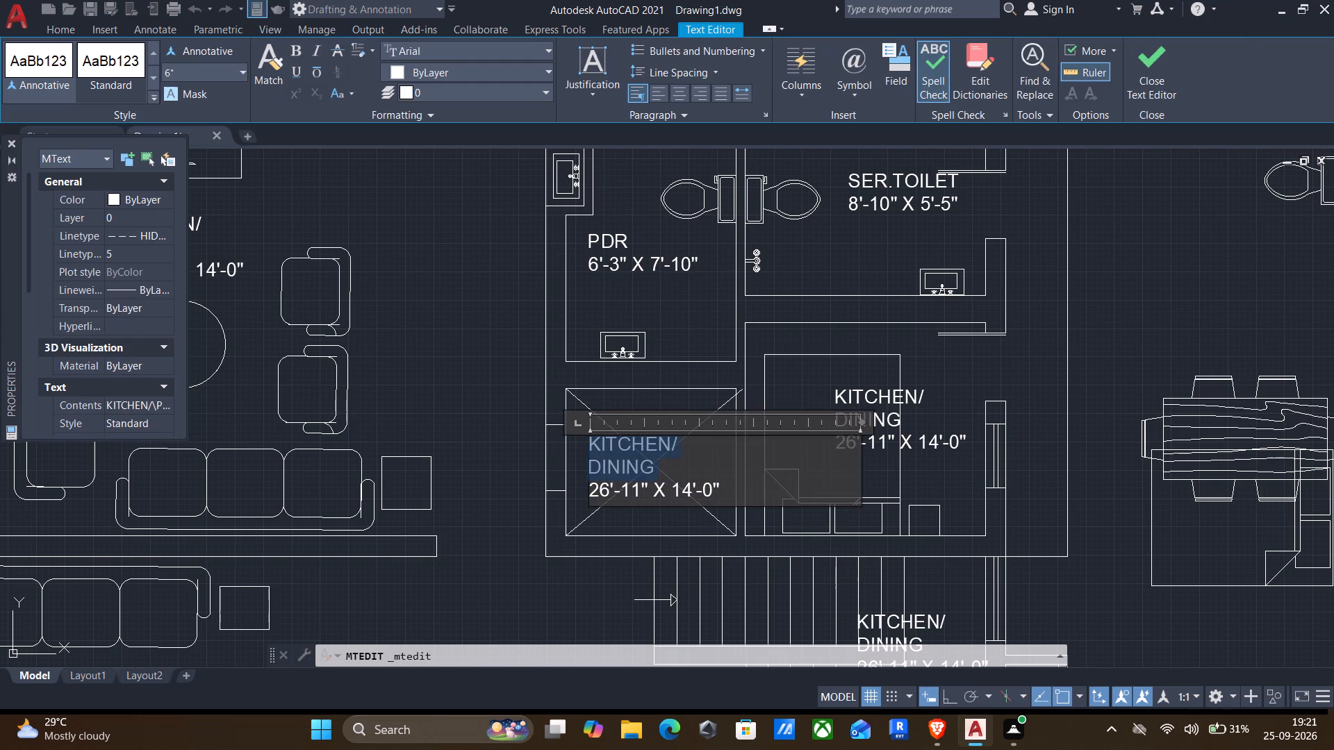
drag(556, 434, 552, 433)
text(LIFT)
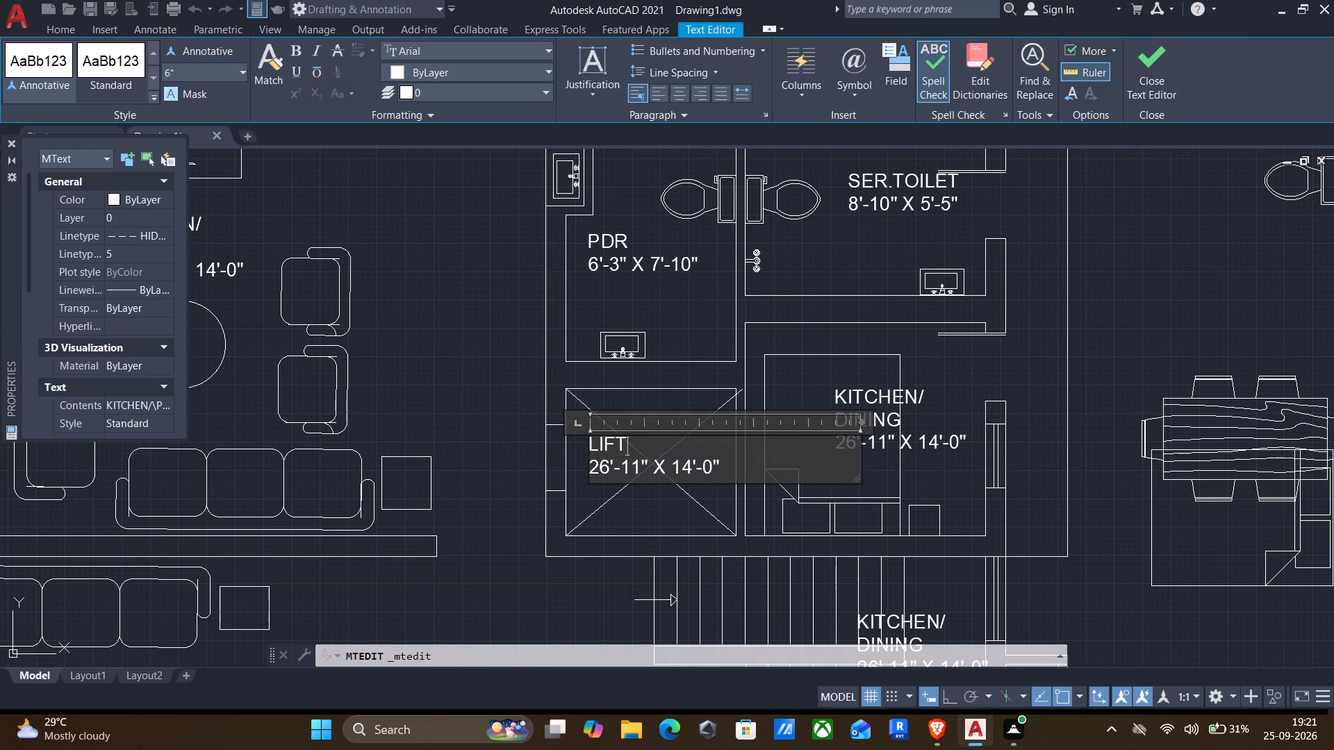
Set the size line of the LIFT label to 5'-11" X 5'-5".
scroll(620, 466, up, 2)
click(584, 487)
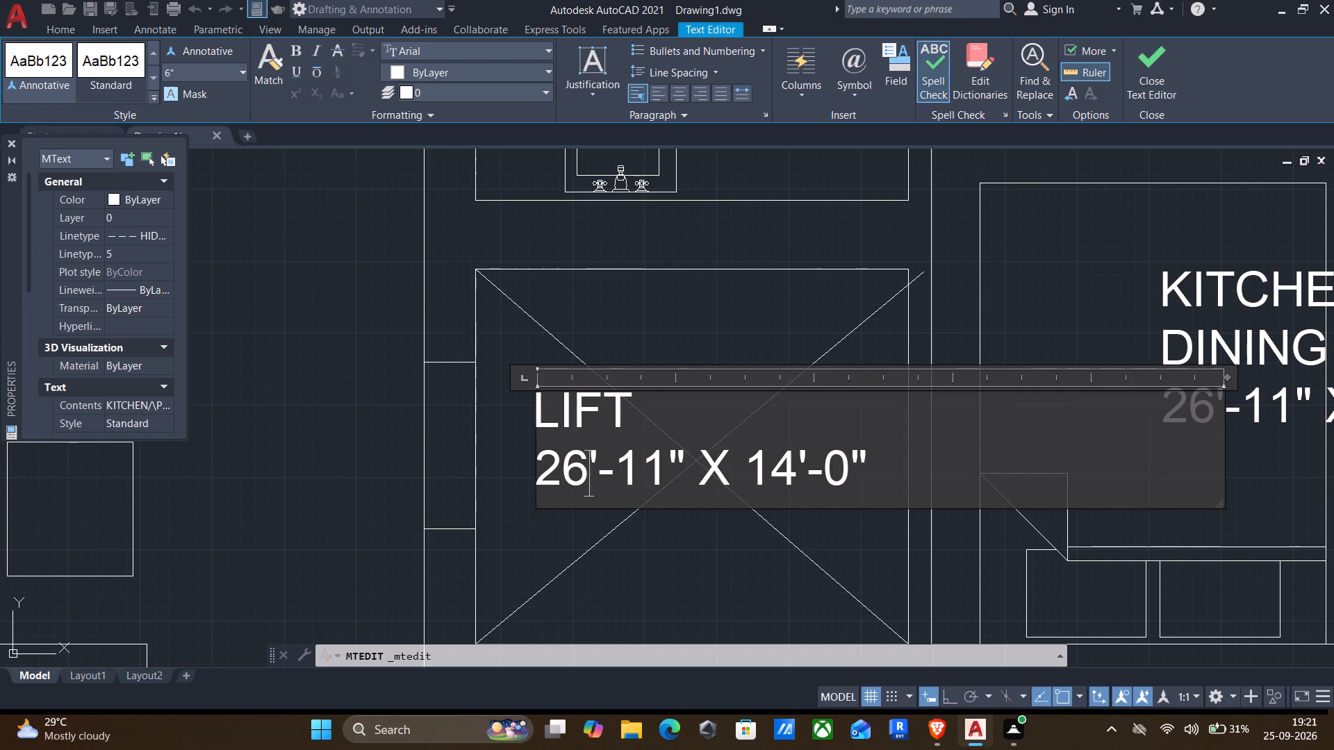
key(BackSpace)
key(BackSpace)
text(5')
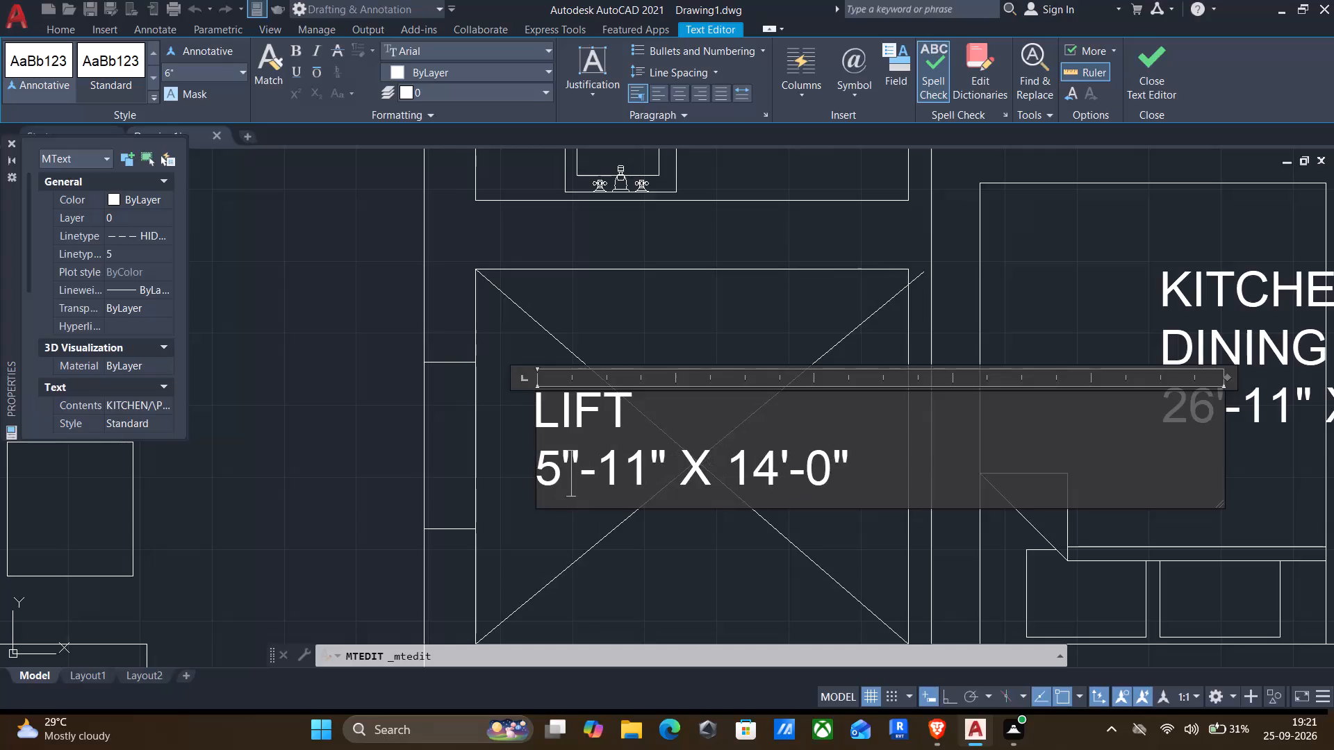
key(BackSpace)
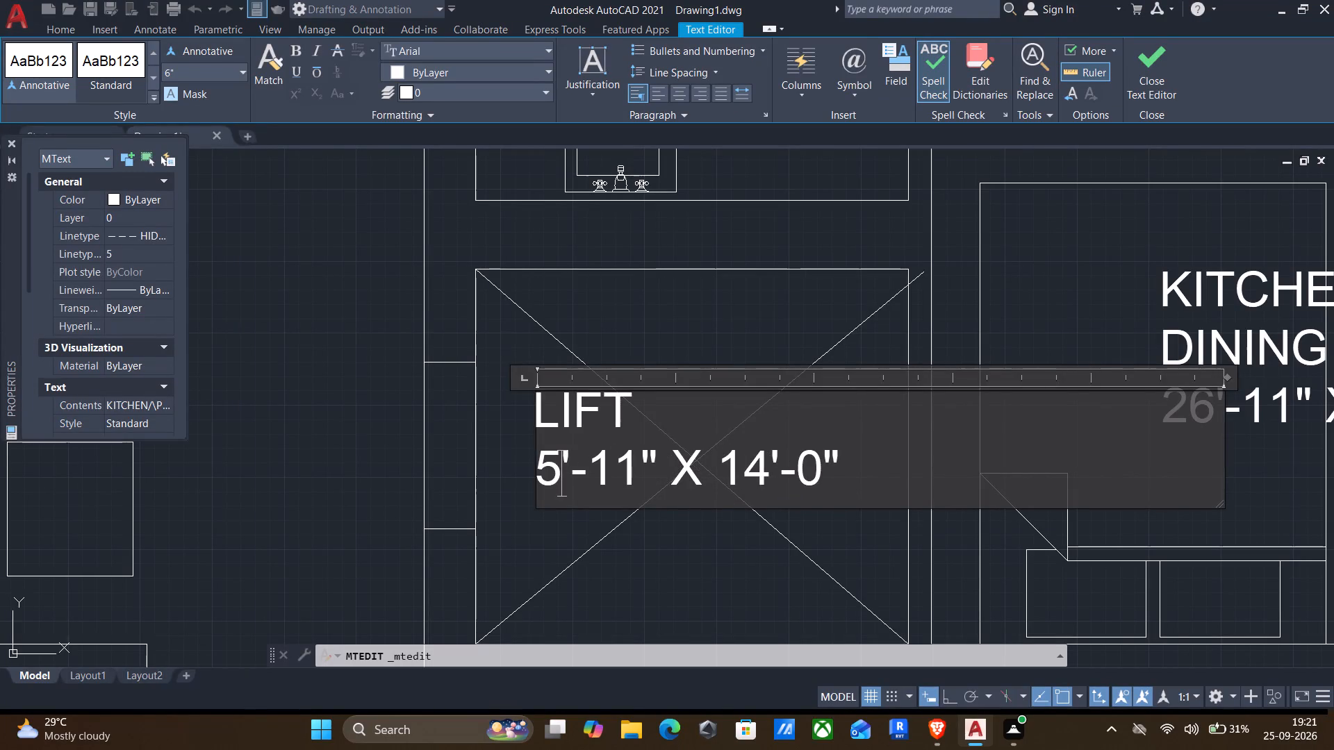
click(769, 469)
key(BackSpace)
key(BackSpace)
key(5)
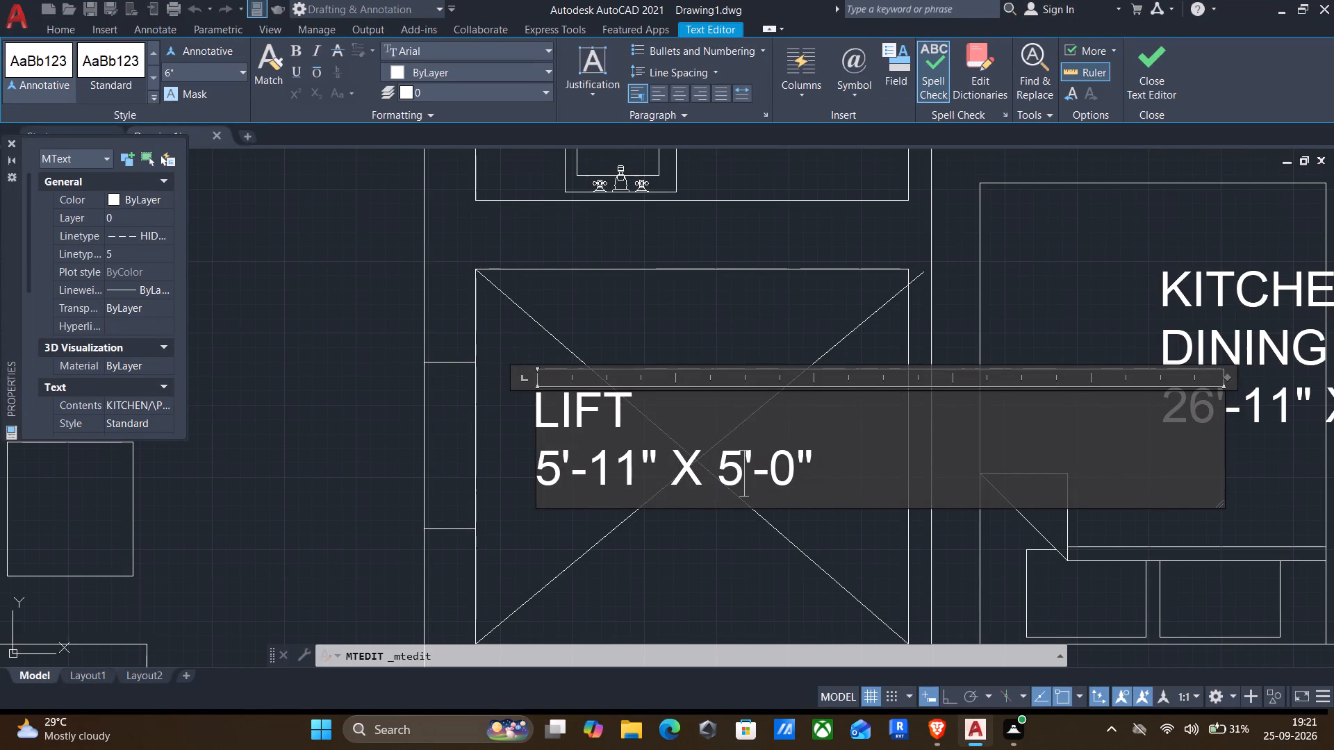
click(797, 478)
key(BackSpace)
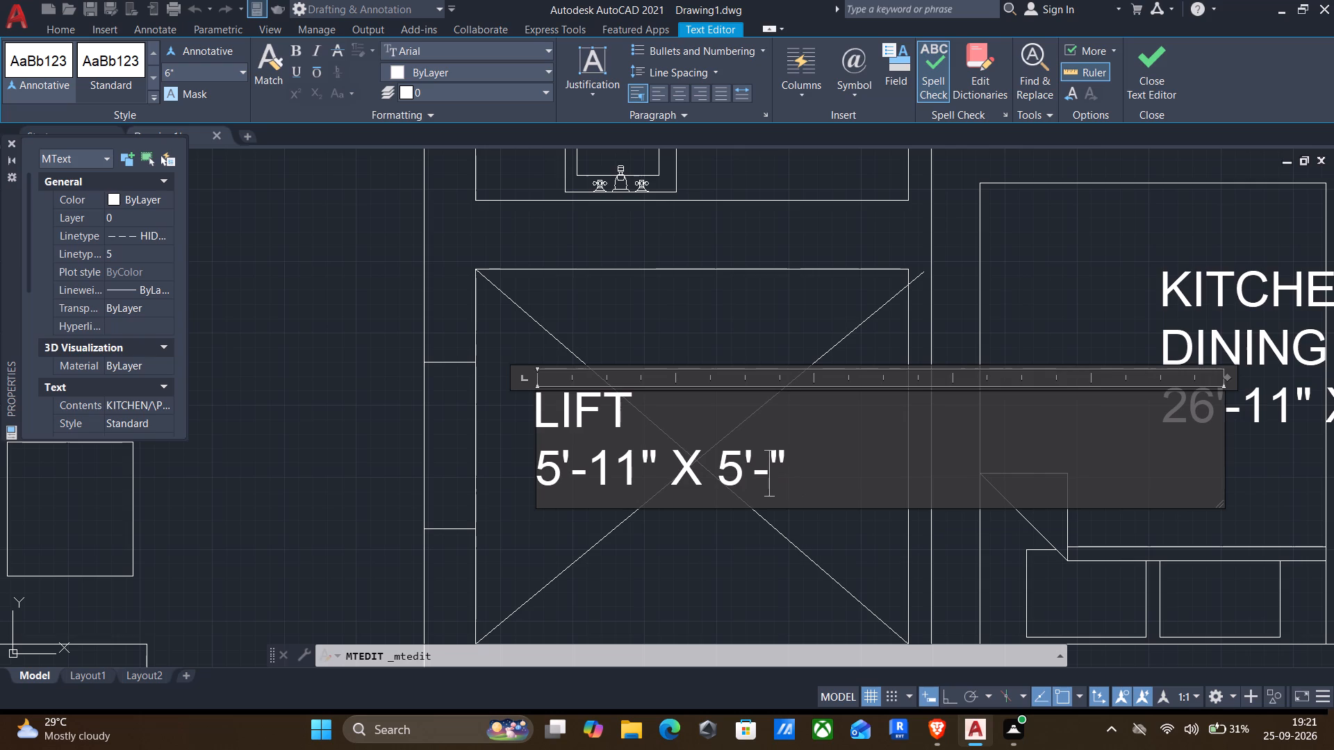
key(5)
click(756, 324)
Replace the room name in the label of the small bedroom east of the lift with SERVENT ROON.
scroll(773, 360, down, 2)
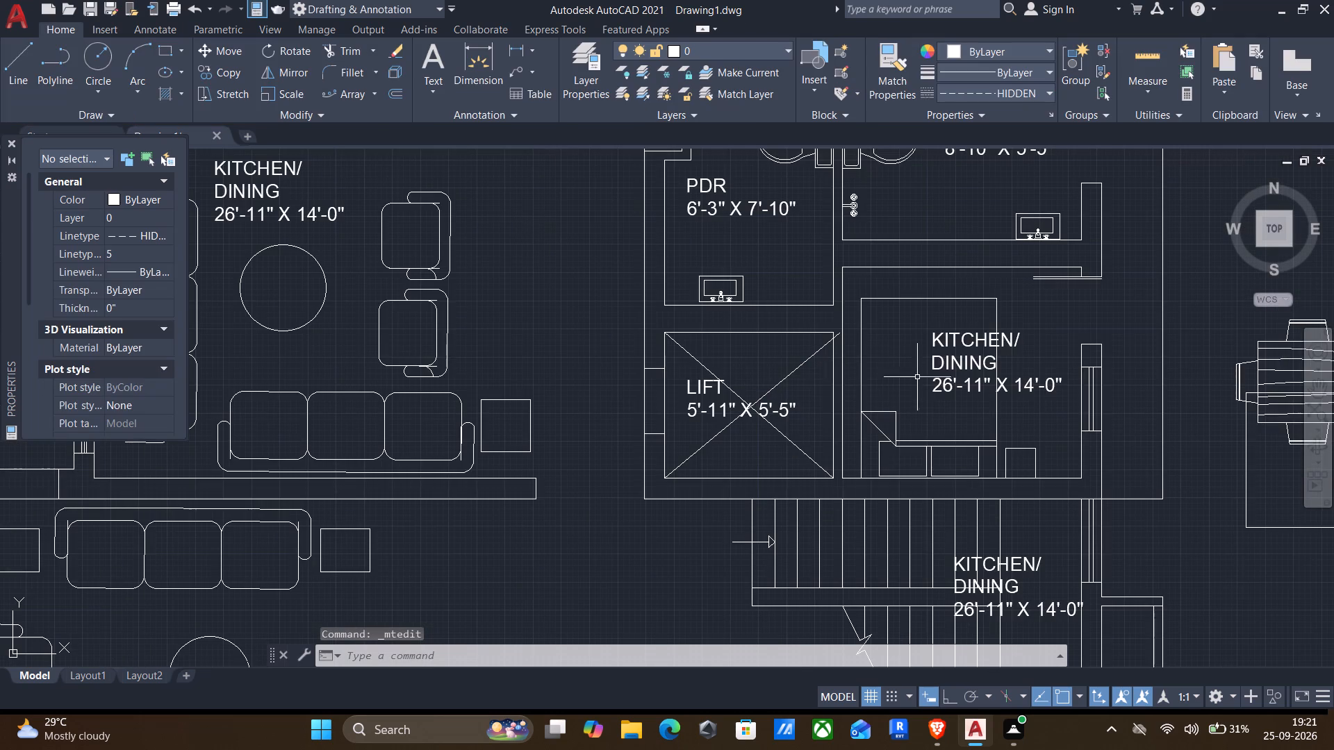
double_click(954, 342)
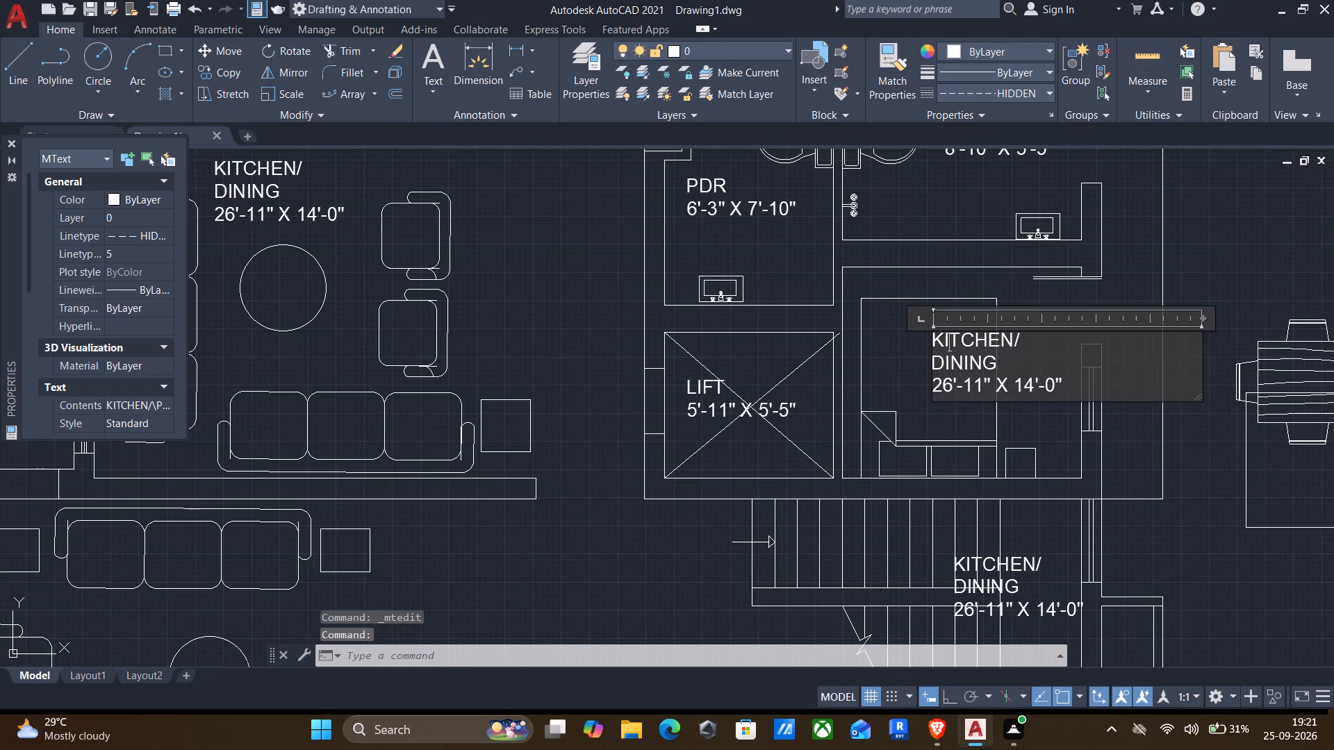
drag(1013, 359, 825, 285)
text(SERV)
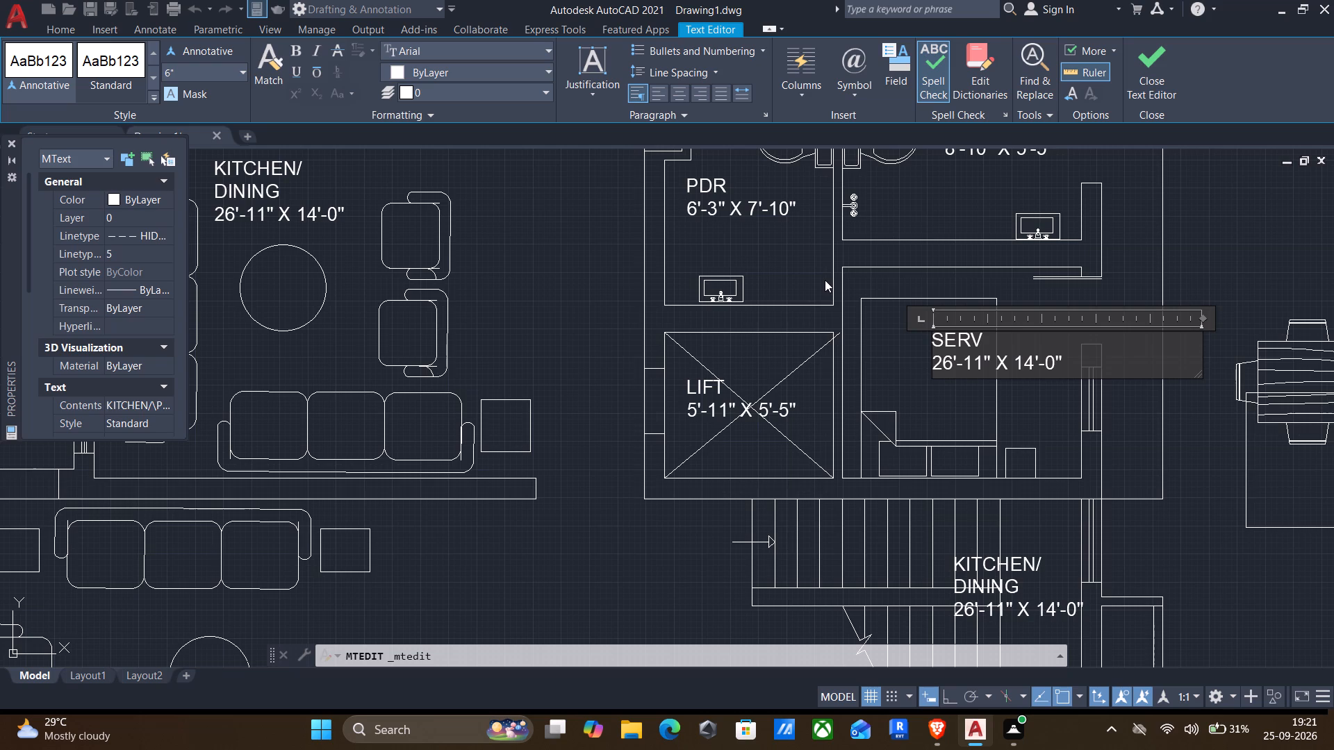
text(ENT)
key(space)
text(RPP)
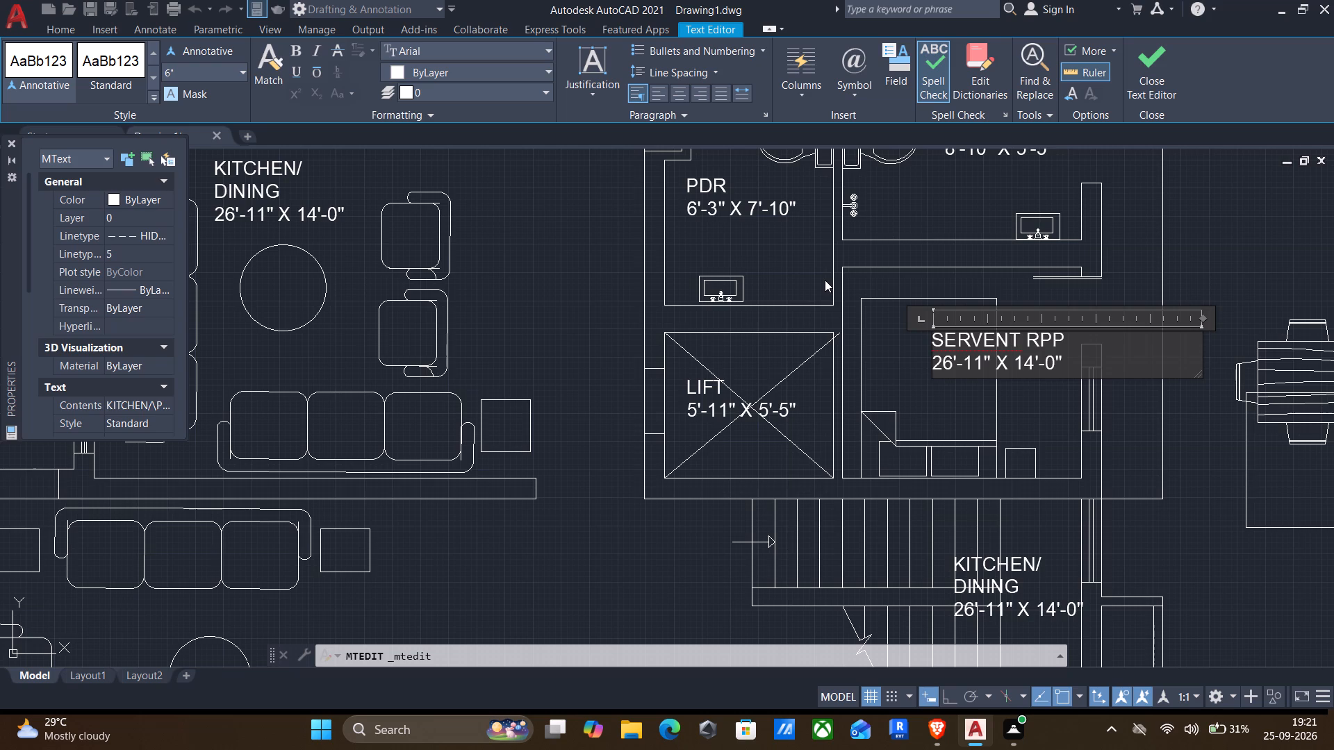
key(BackSpace)
key(BackSpace)
text(OON)
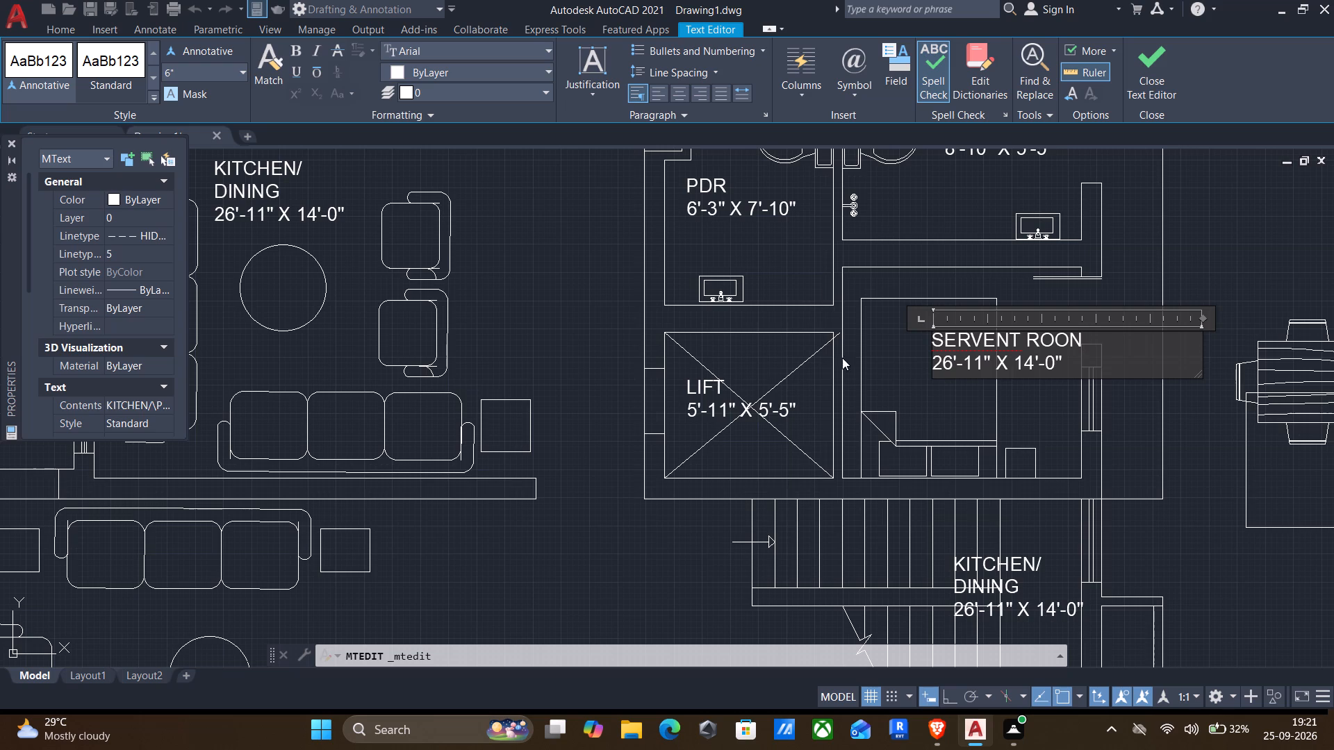
Set the size line of the SERVENT ROON label to 8'-10" X 7'-10".
scroll(924, 361, up, 1)
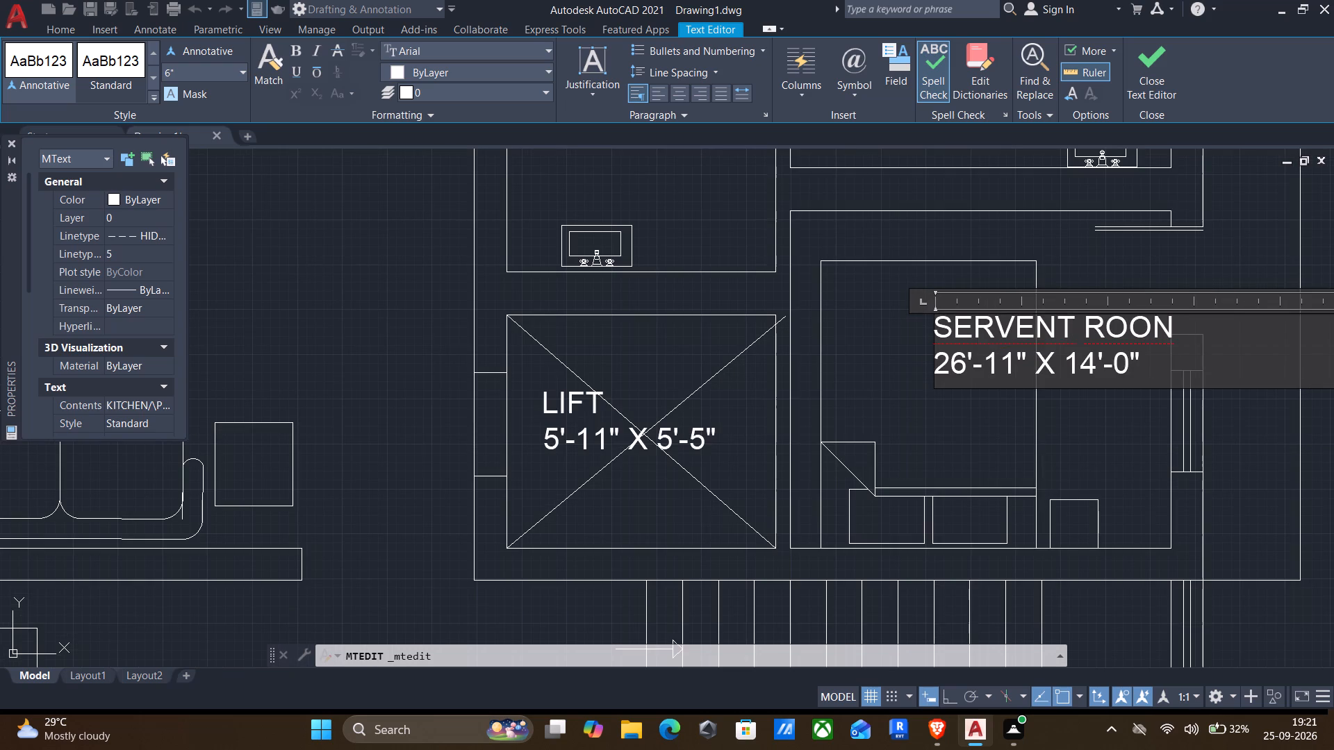
click(967, 369)
key(BackSpace)
key(BackSpace)
key(8)
key(Right)
key(Right)
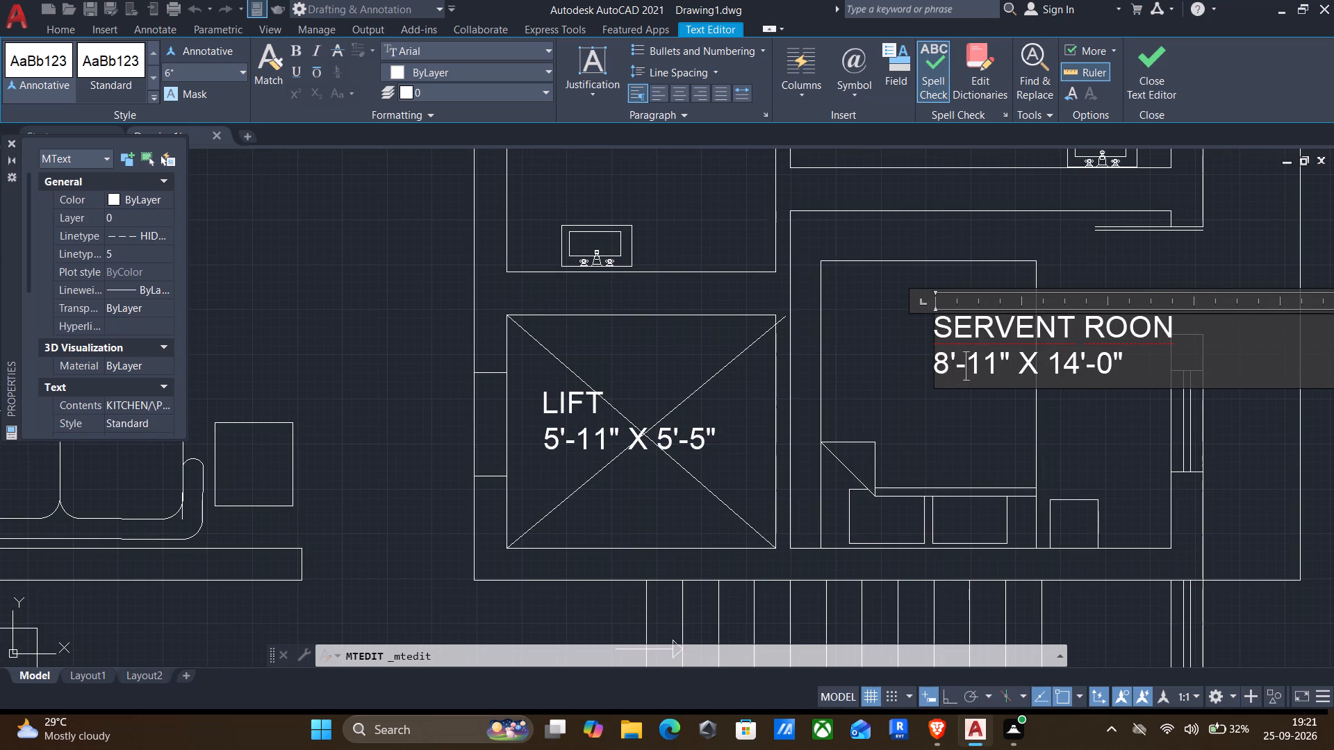
key(Right)
key(Right)
key(BackSpace)
key(0)
click(1073, 380)
key(BackSpace)
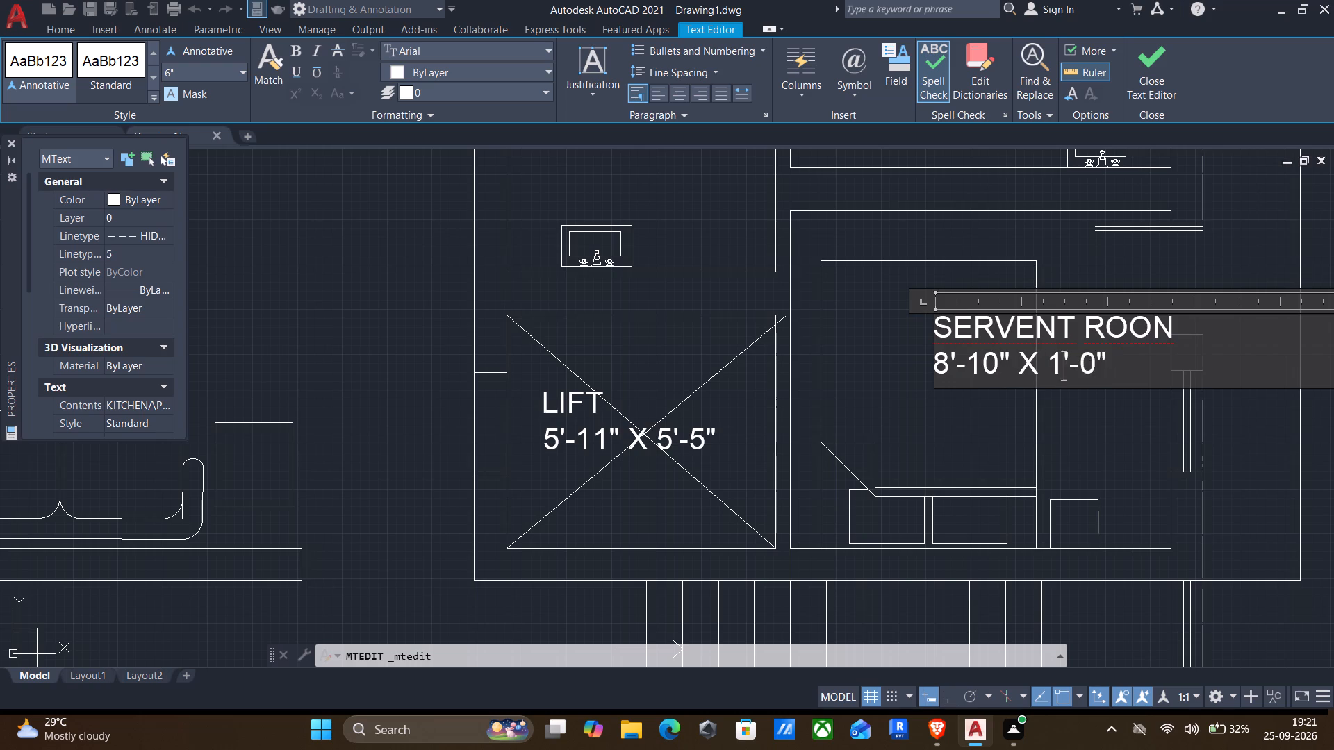
key(BackSpace)
key(7)
click(1080, 370)
key(1)
click(1070, 441)
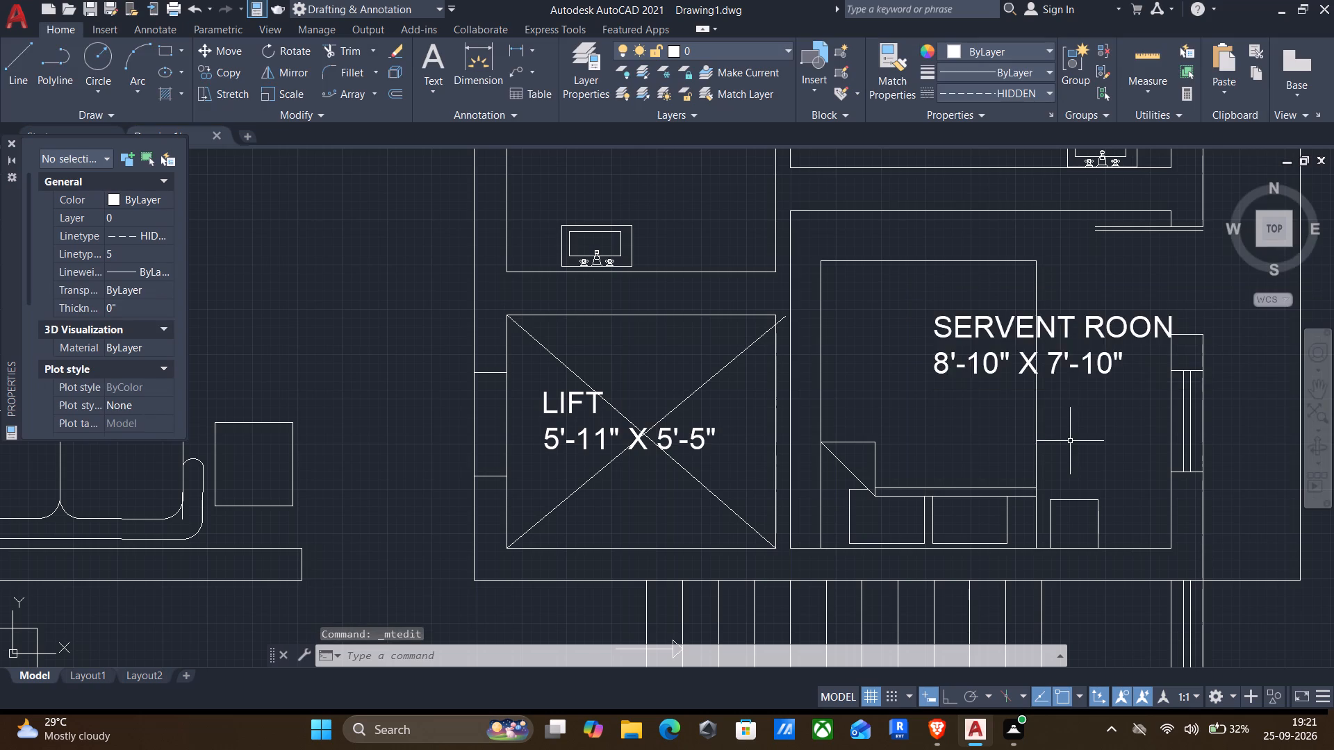
Replace the staircase label's text with ELE ROOM, BELOW and MID LANDING on three lines, and delete its size line.
scroll(1070, 441, down, 1)
middle_drag(1070, 442, 882, 350)
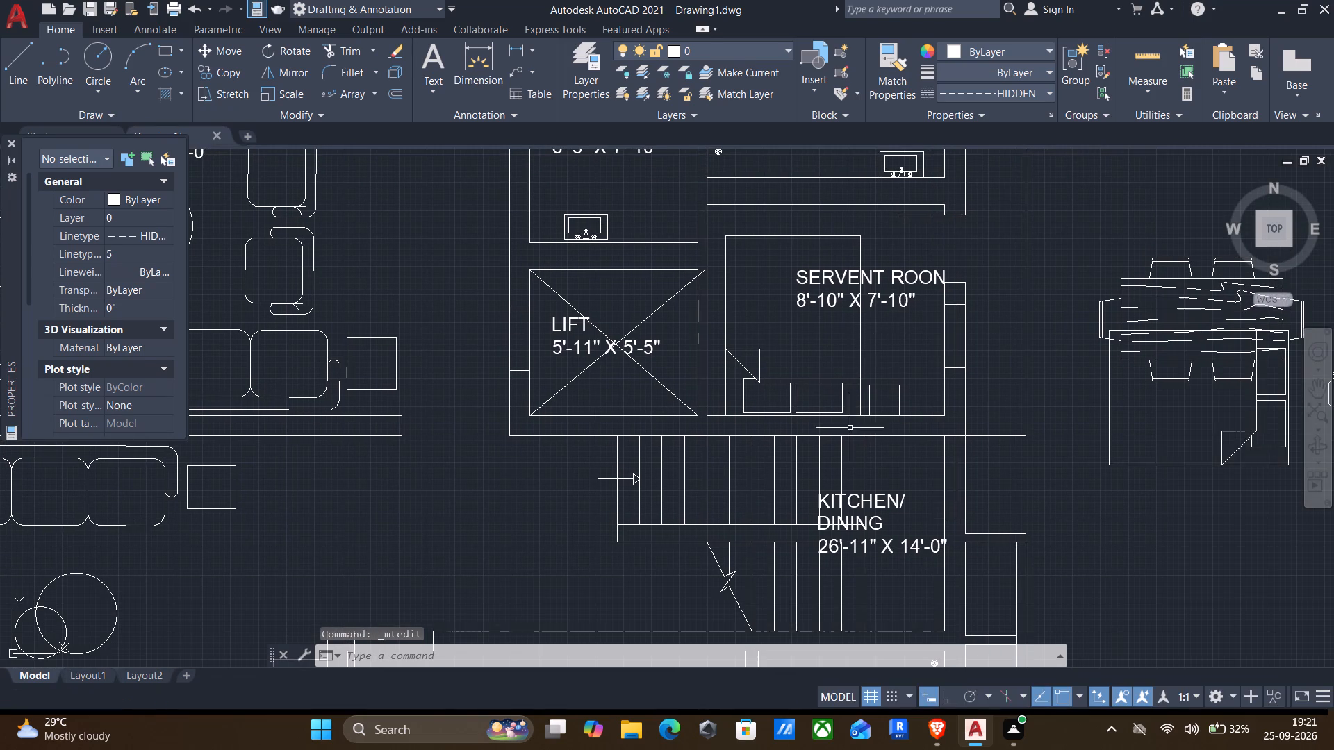
middle_drag(850, 428, 879, 345)
double_click(884, 412)
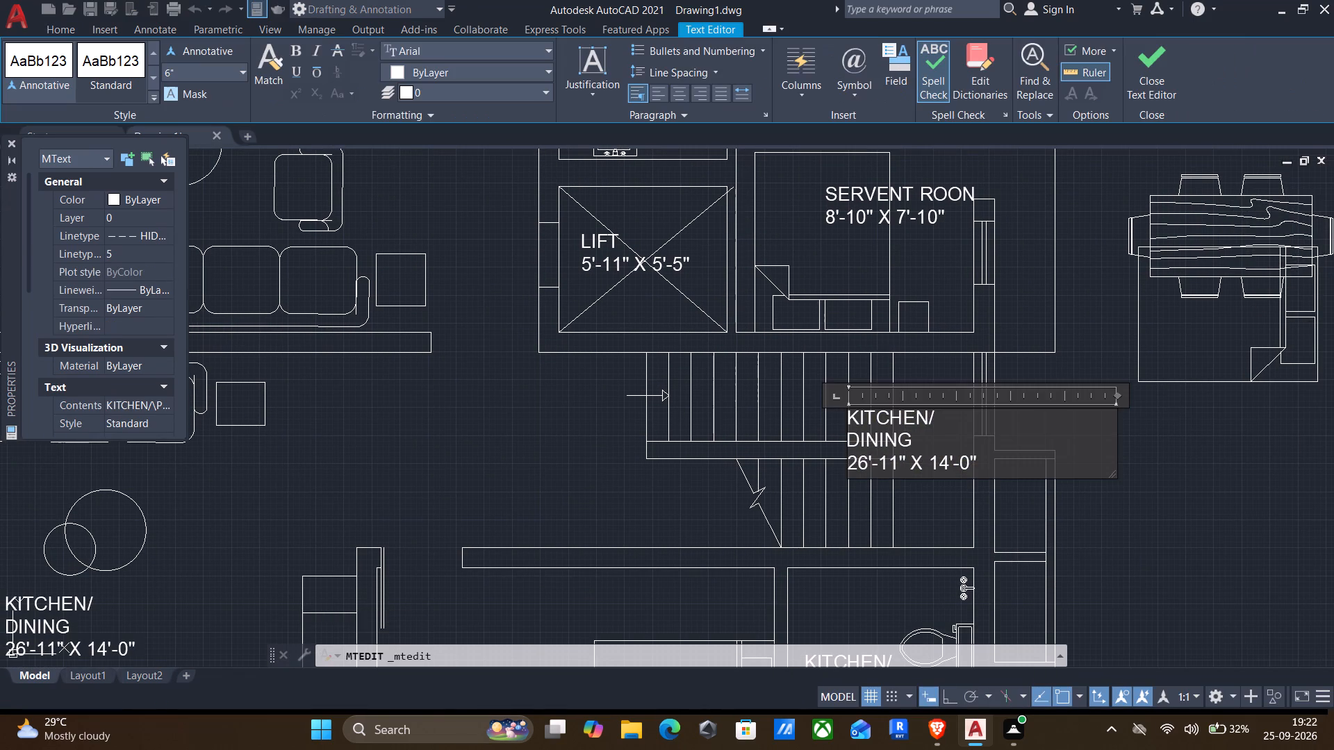
drag(916, 448, 831, 405)
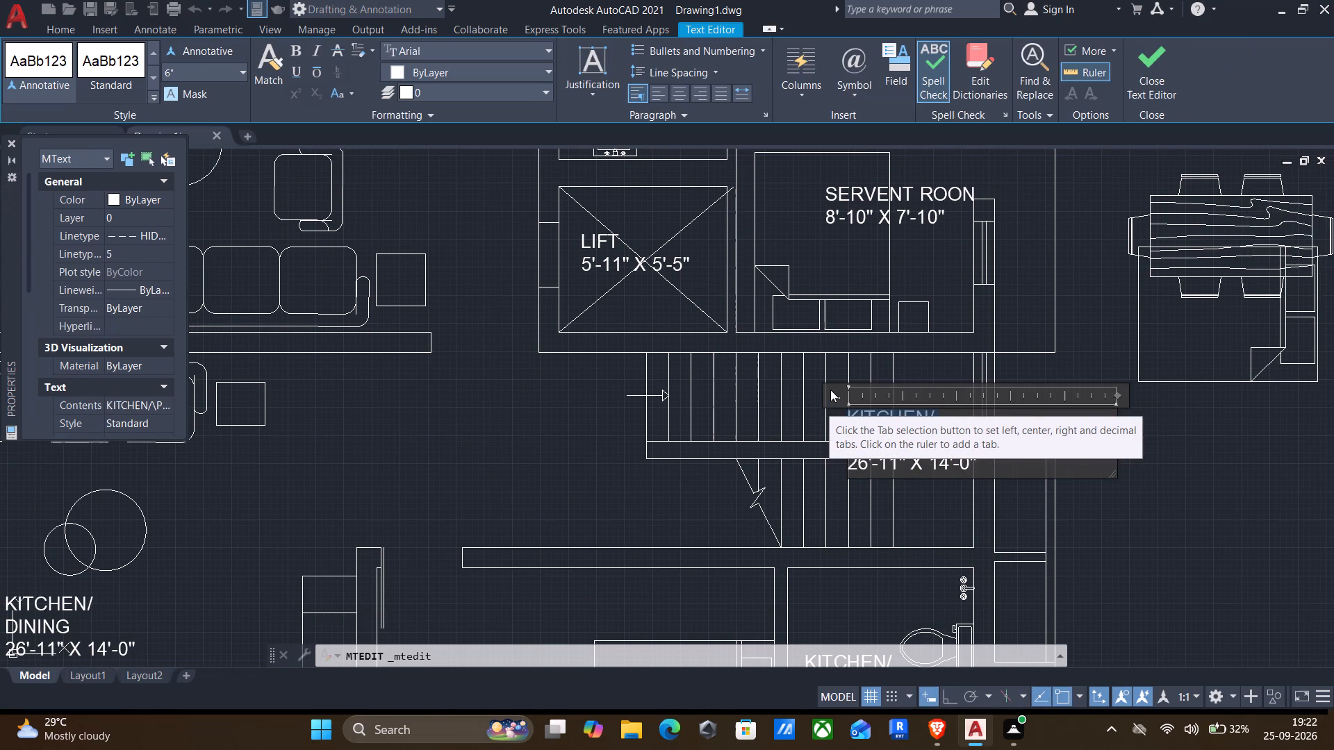
text(ELE ROOM)
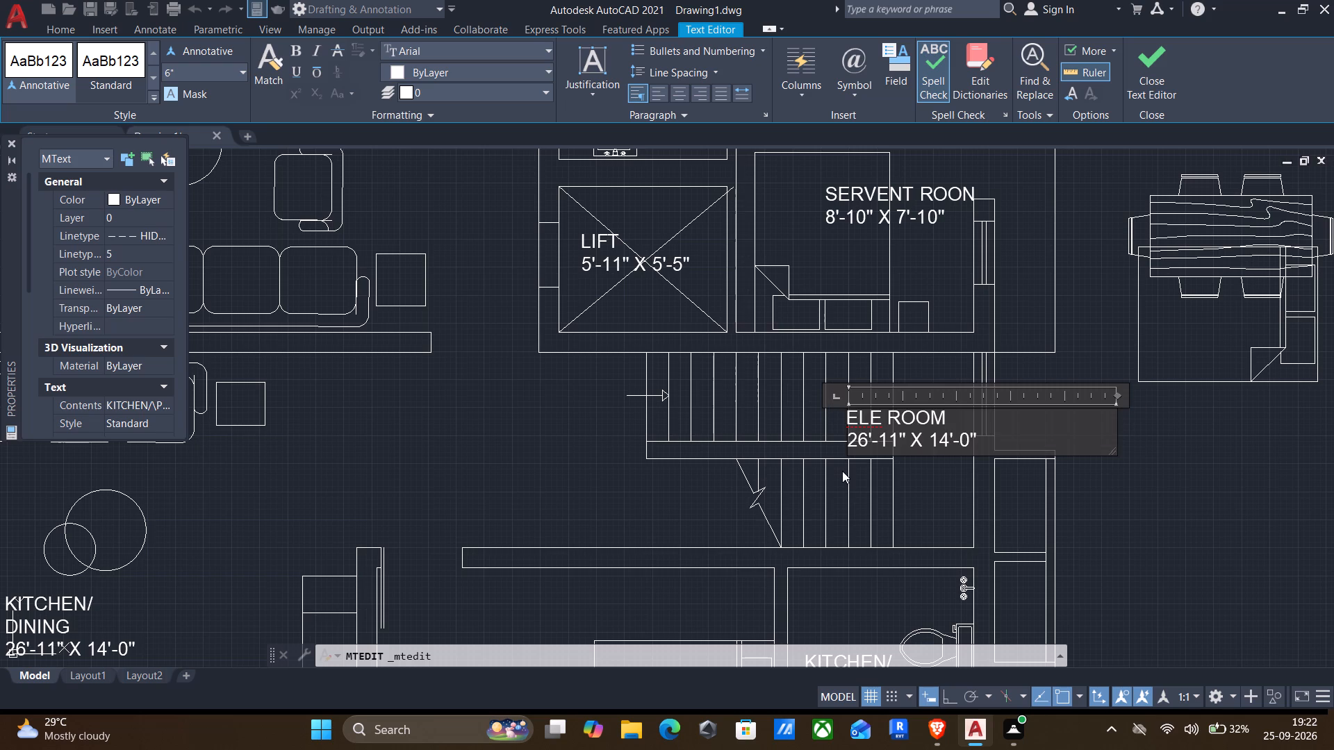
key(Return)
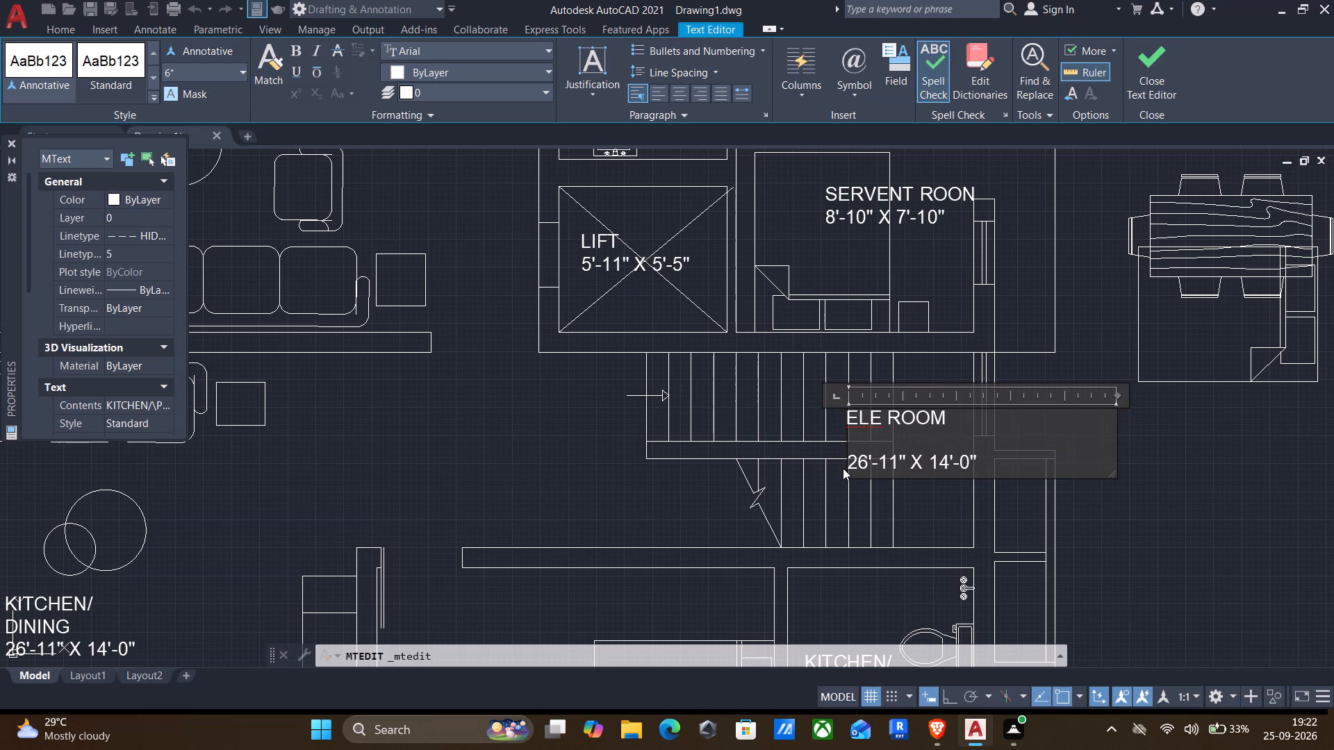
text(BELOW)
key(space)
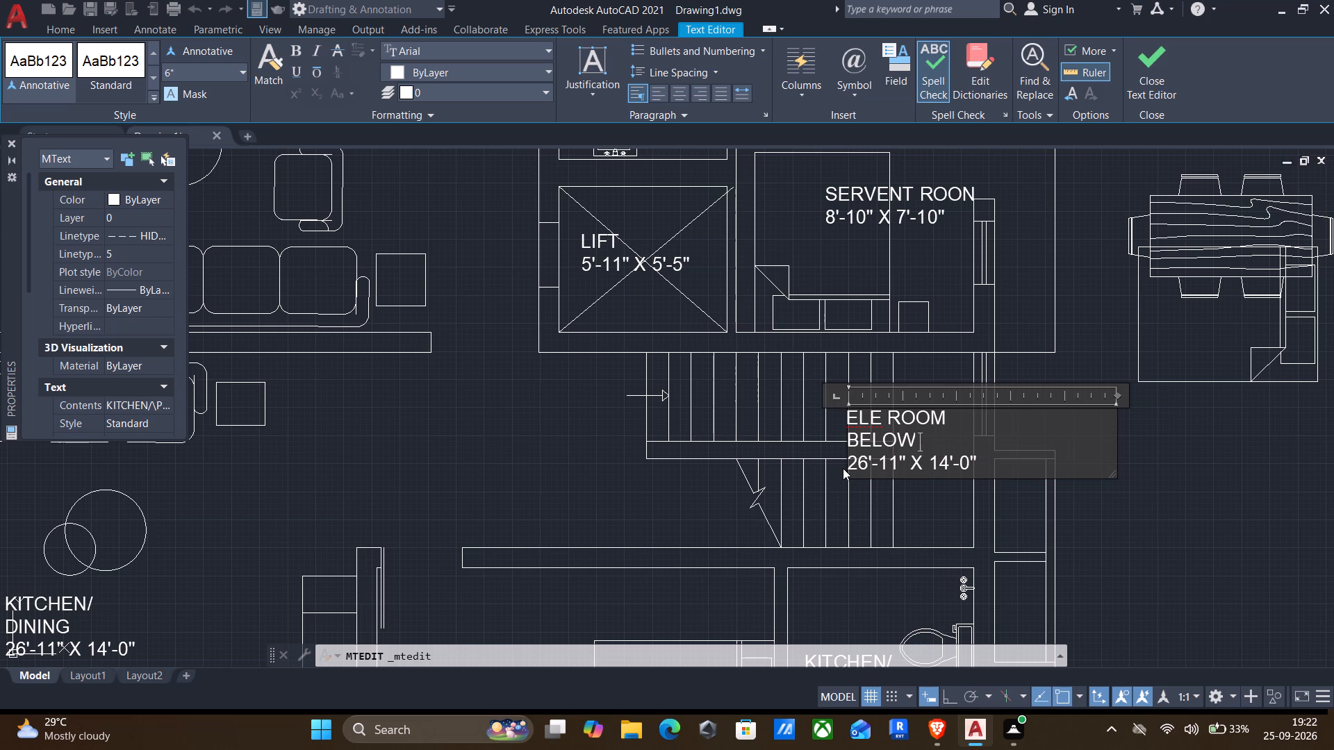
key(Return)
text(MID LANDING)
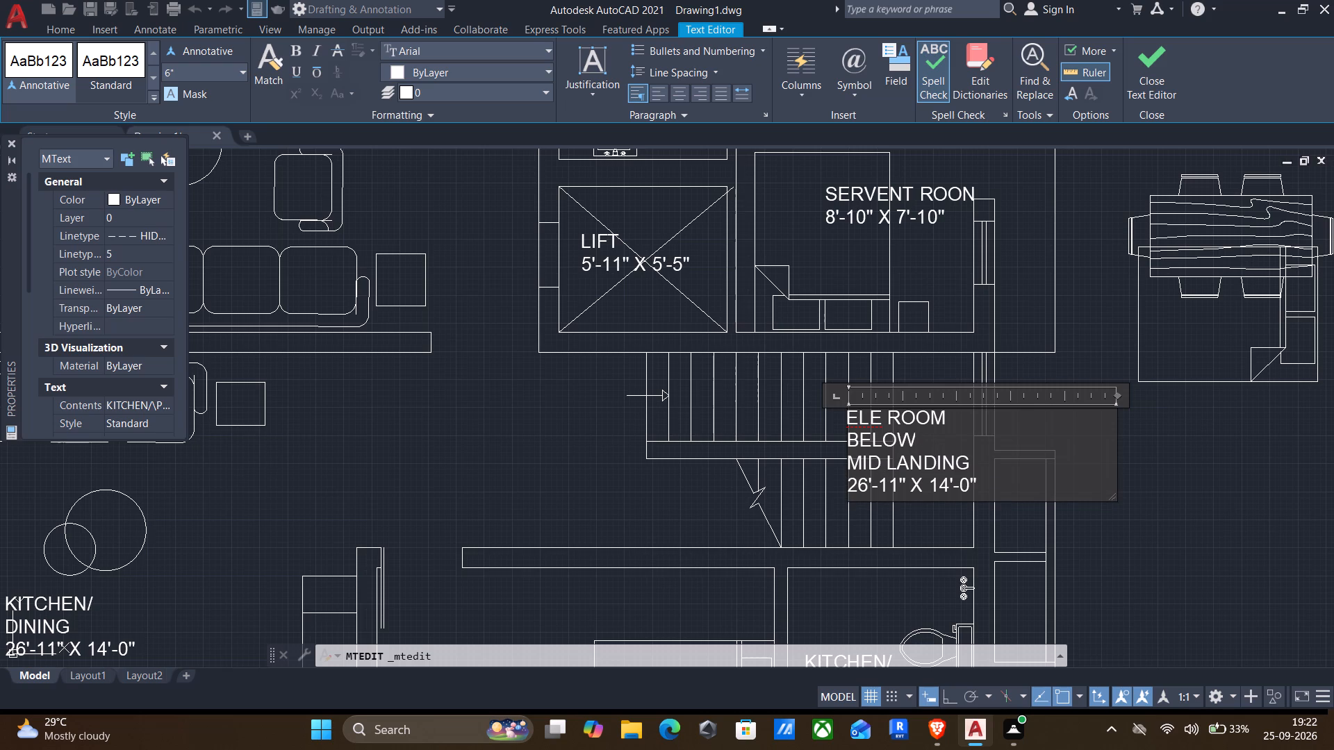
drag(985, 488, 791, 492)
key(BackSpace)
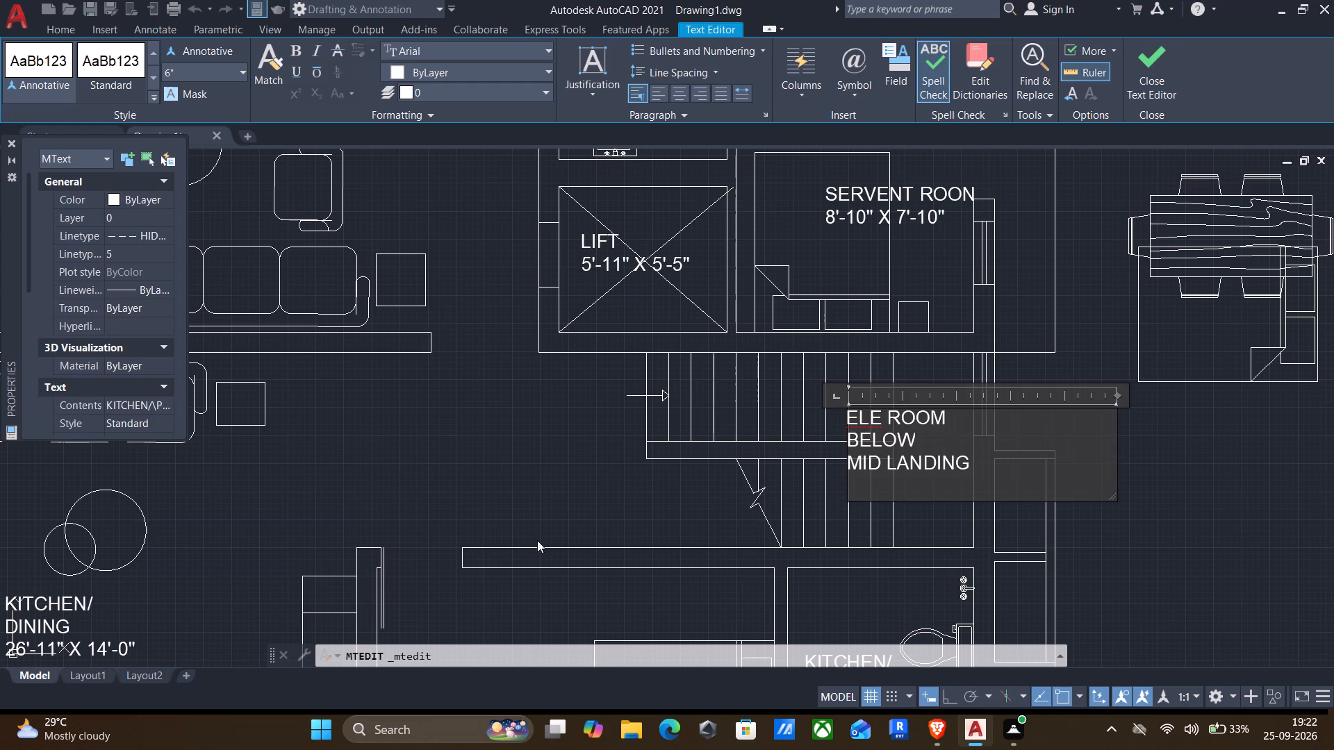
click(554, 492)
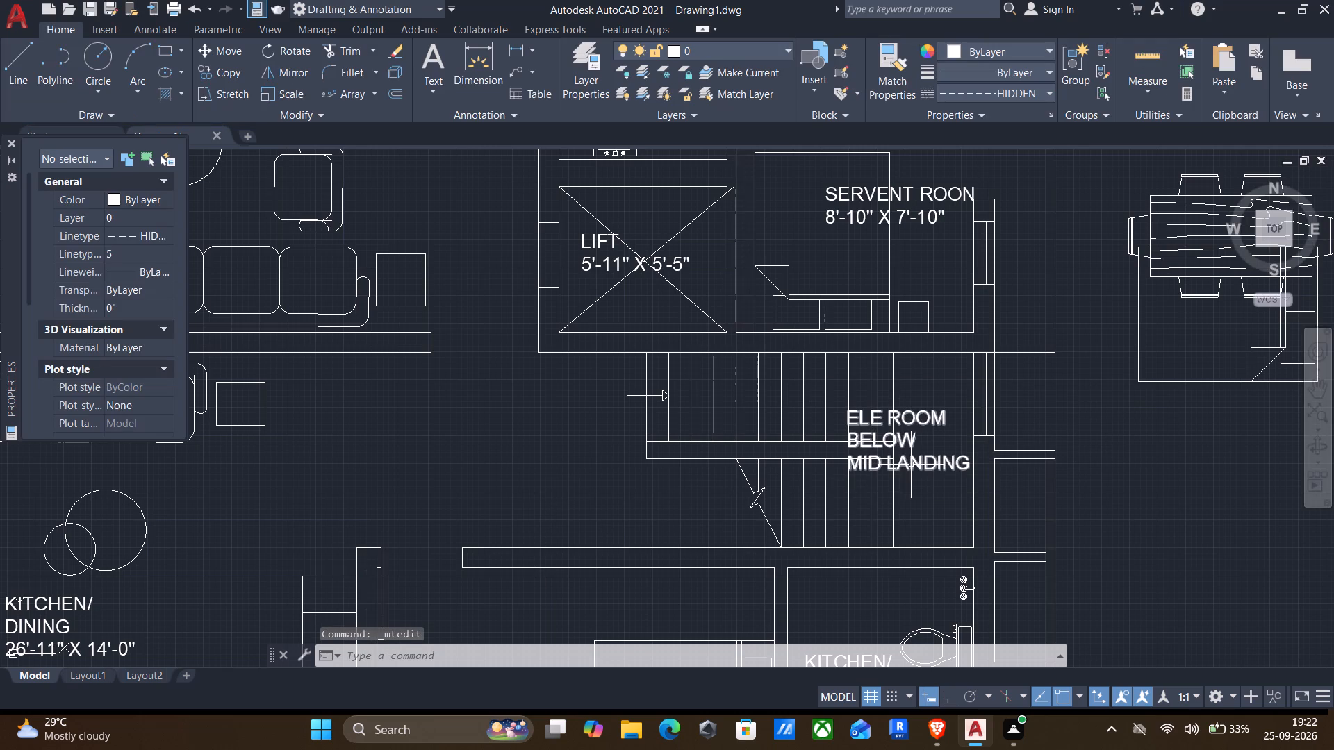
Set the text height of the ELE ROOM BELOW MID LANDING label to 4".
click(911, 465)
scroll(135, 288, down, 3)
scroll(133, 351, down, 2)
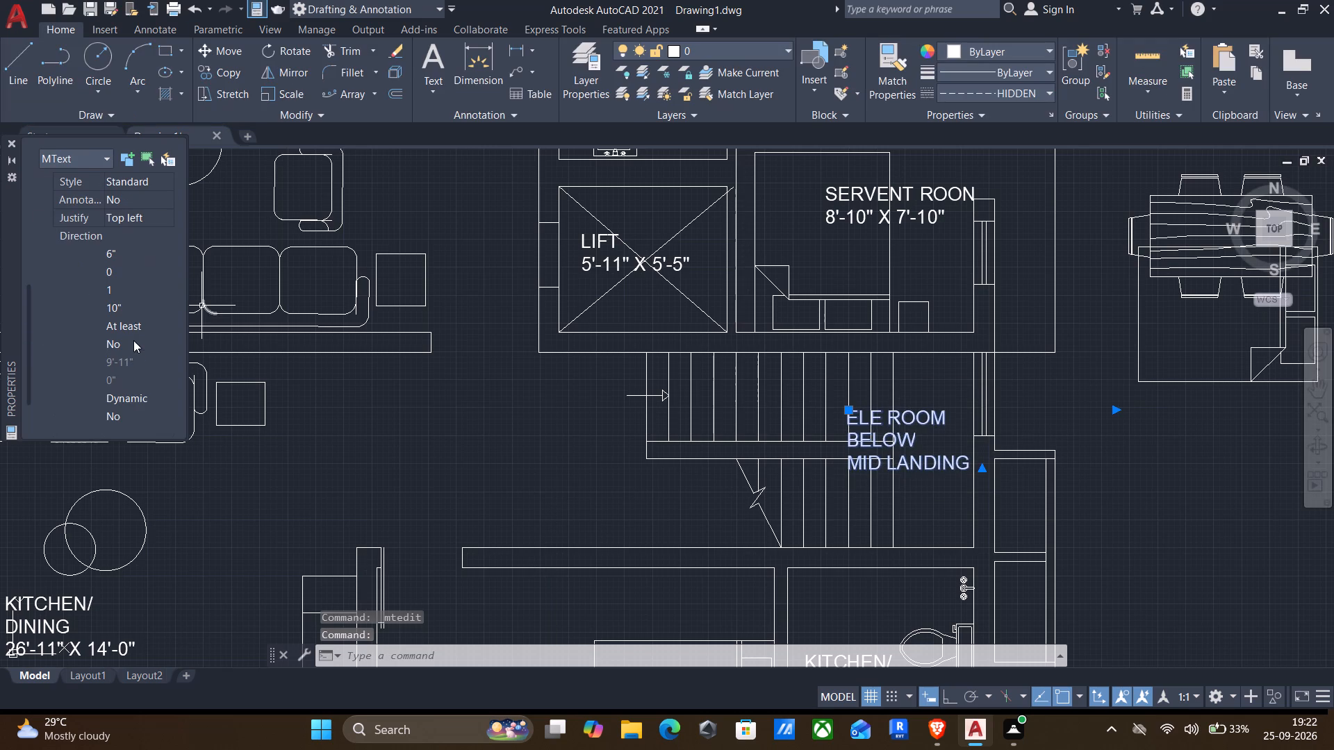
click(136, 254)
key(4)
key(shift+quotedbl)
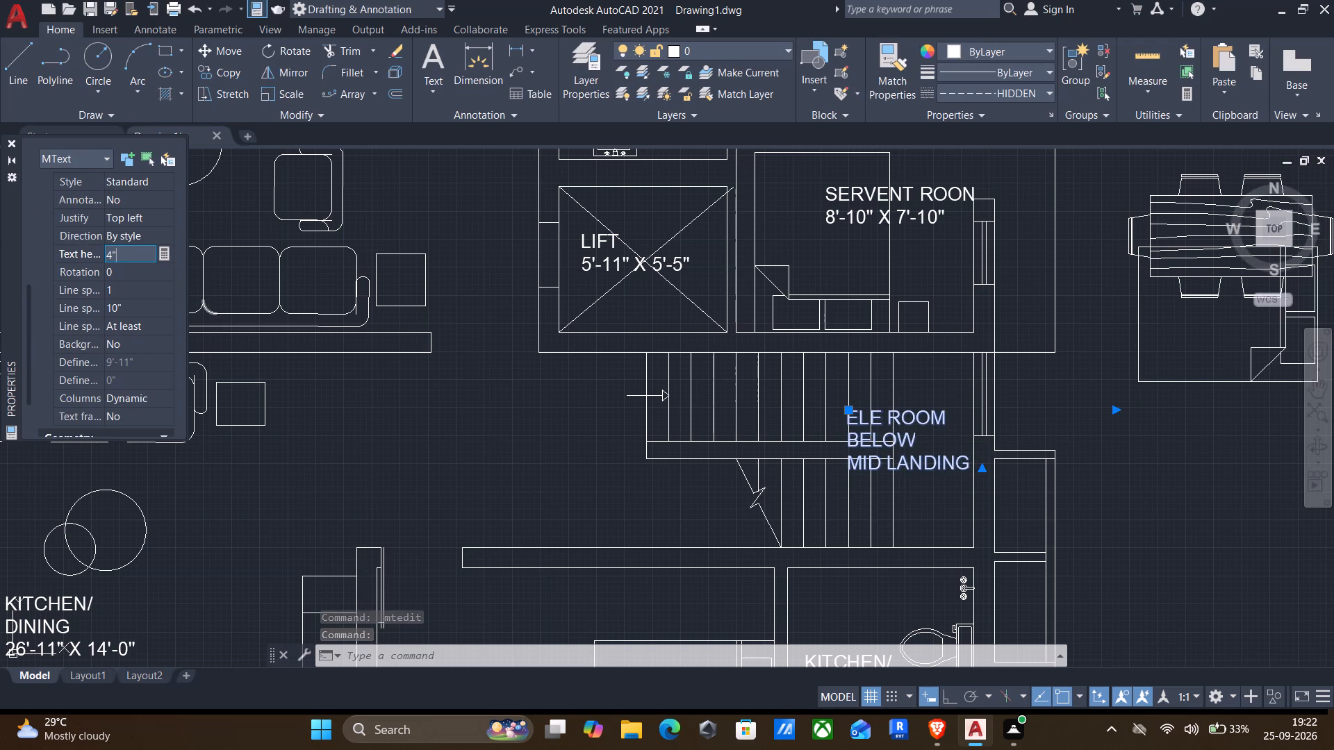
key(Return)
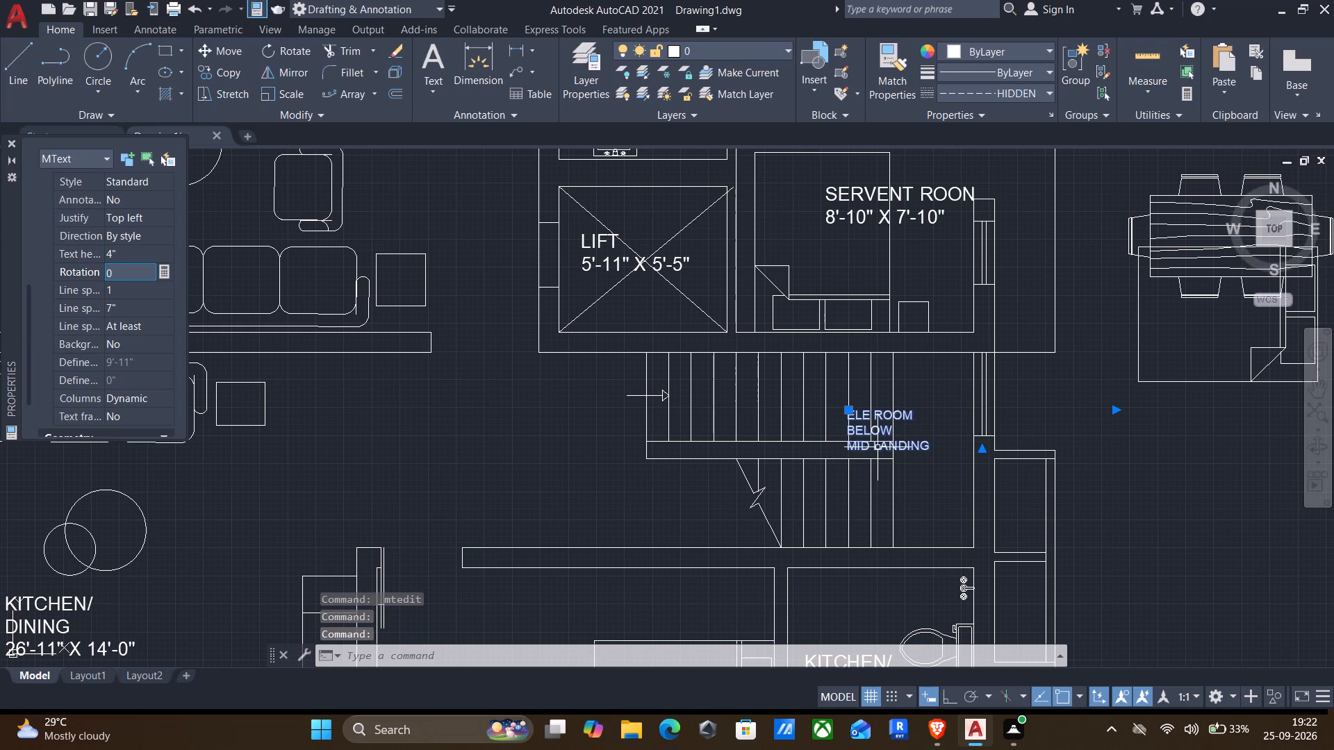
Move the ELE ROOM BELOW MID LANDING label onto the landing at the east end of the stair flights.
key(m)
key(Return)
click(851, 412)
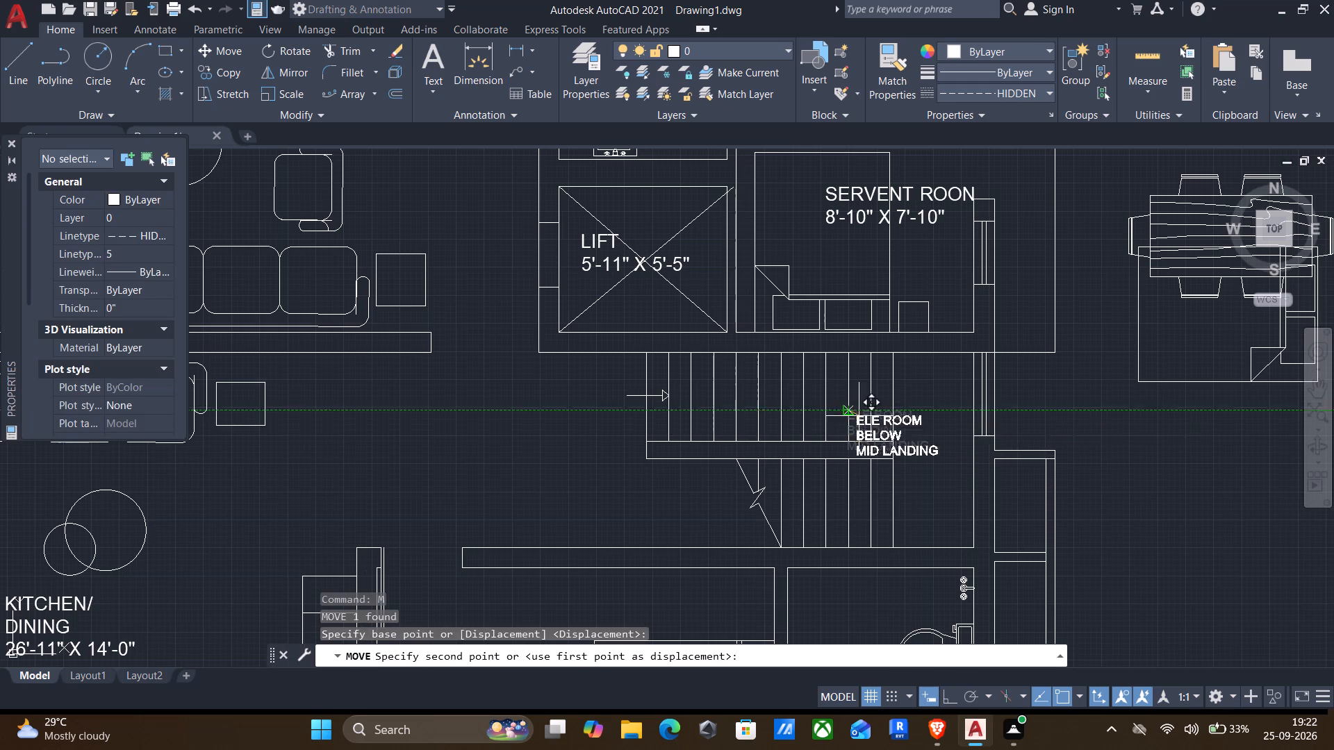
click(893, 430)
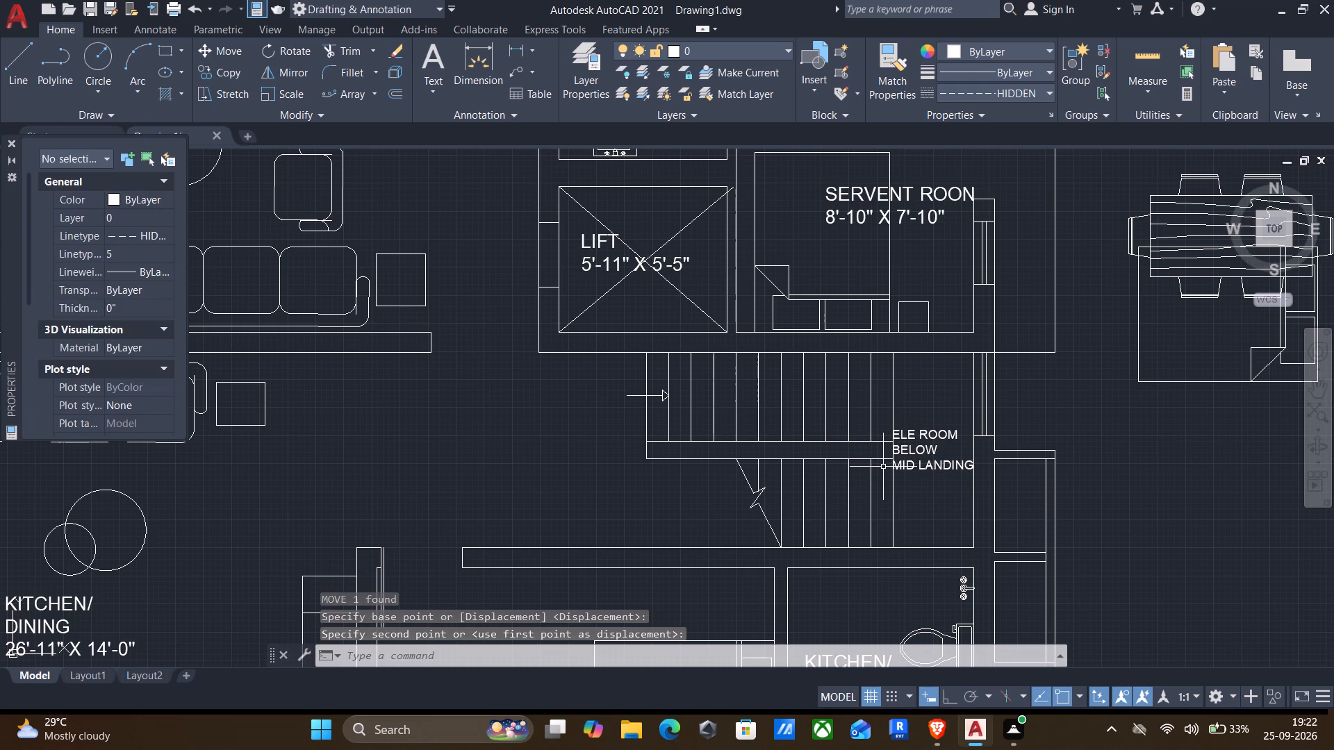
Replace the room name in the label of the bathroom south of the staircase with TOILET.
middle_drag(909, 487, 878, 376)
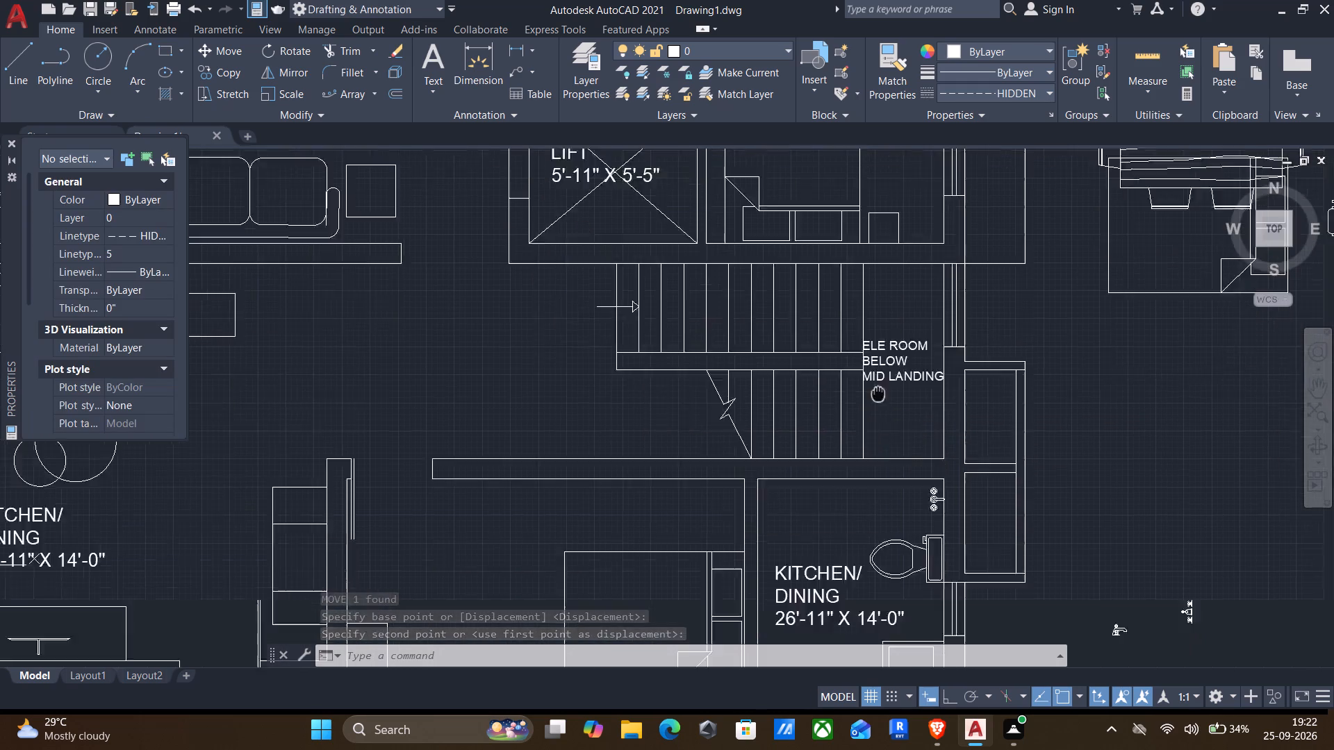
middle_drag(878, 376, 878, 290)
double_click(826, 460)
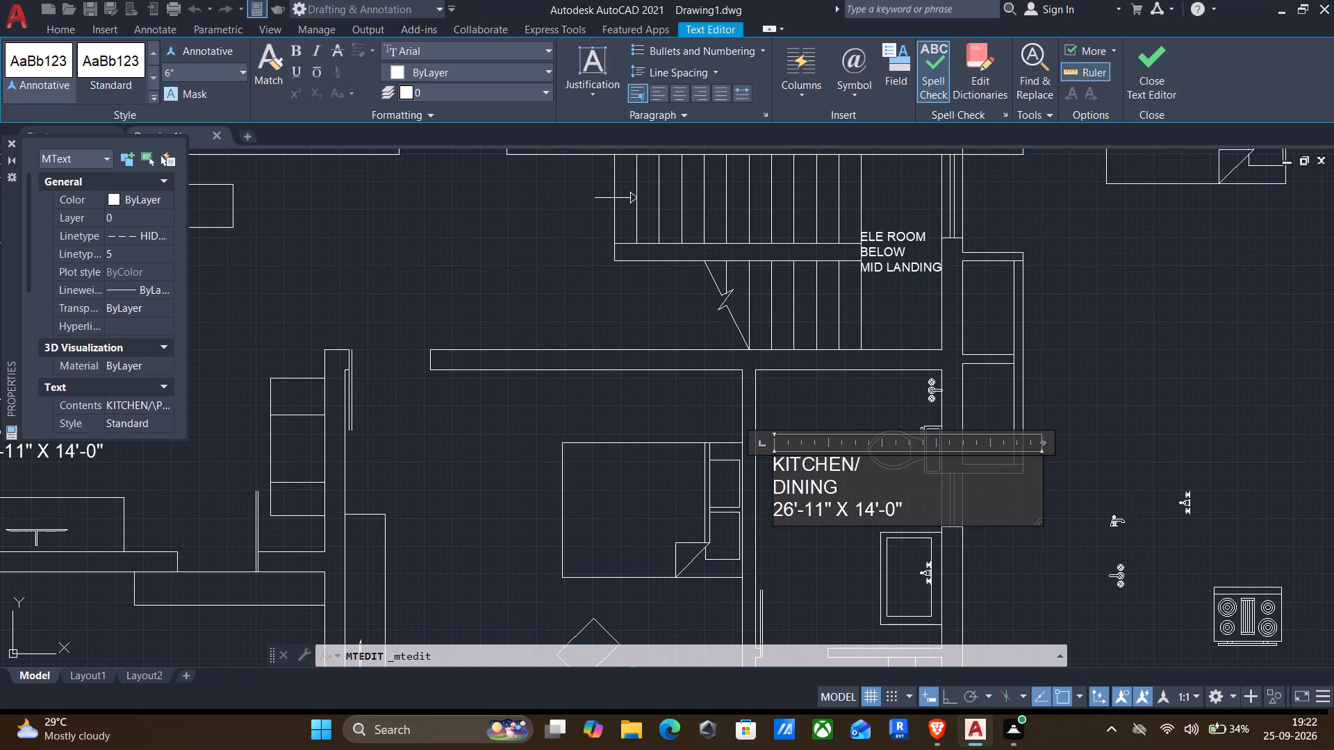
drag(883, 491, 645, 417)
text(TOILET)
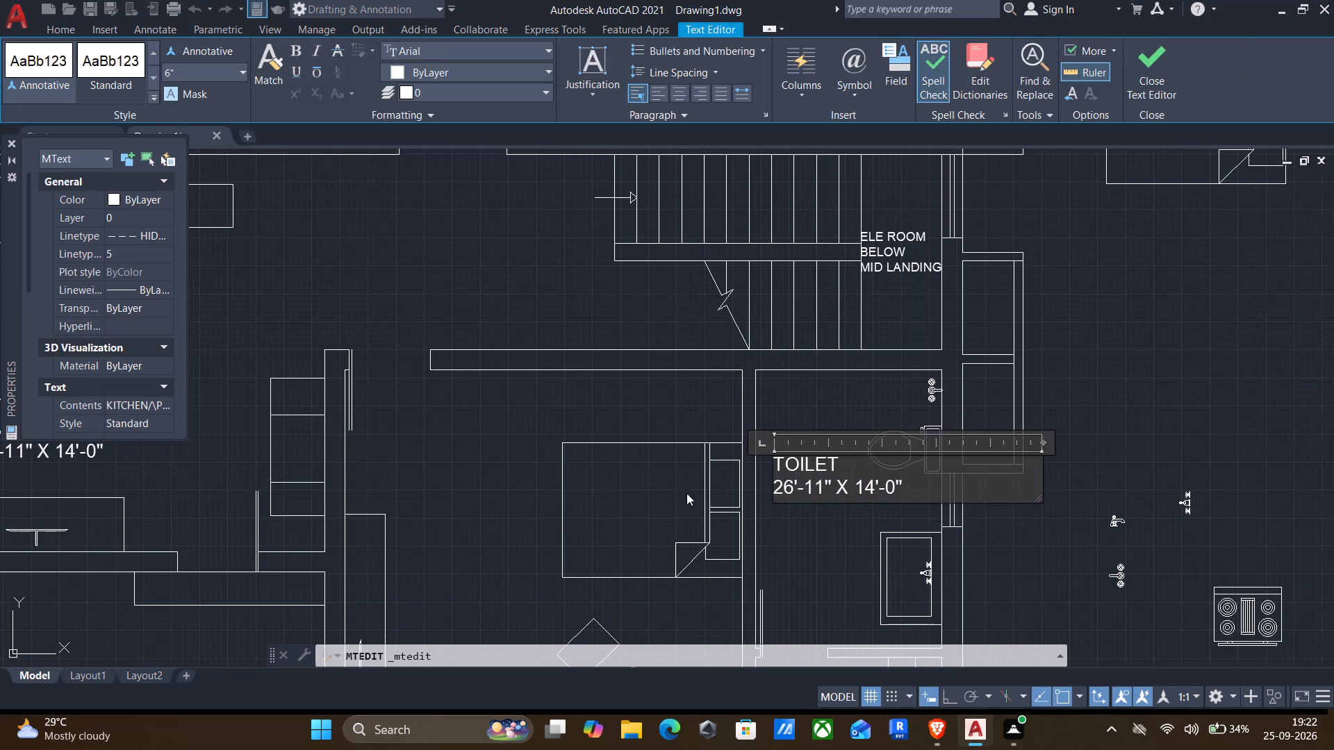
Set the size line of this TOILET label to 6'-11" X 10'-4".
scroll(750, 506, up, 3)
click(872, 452)
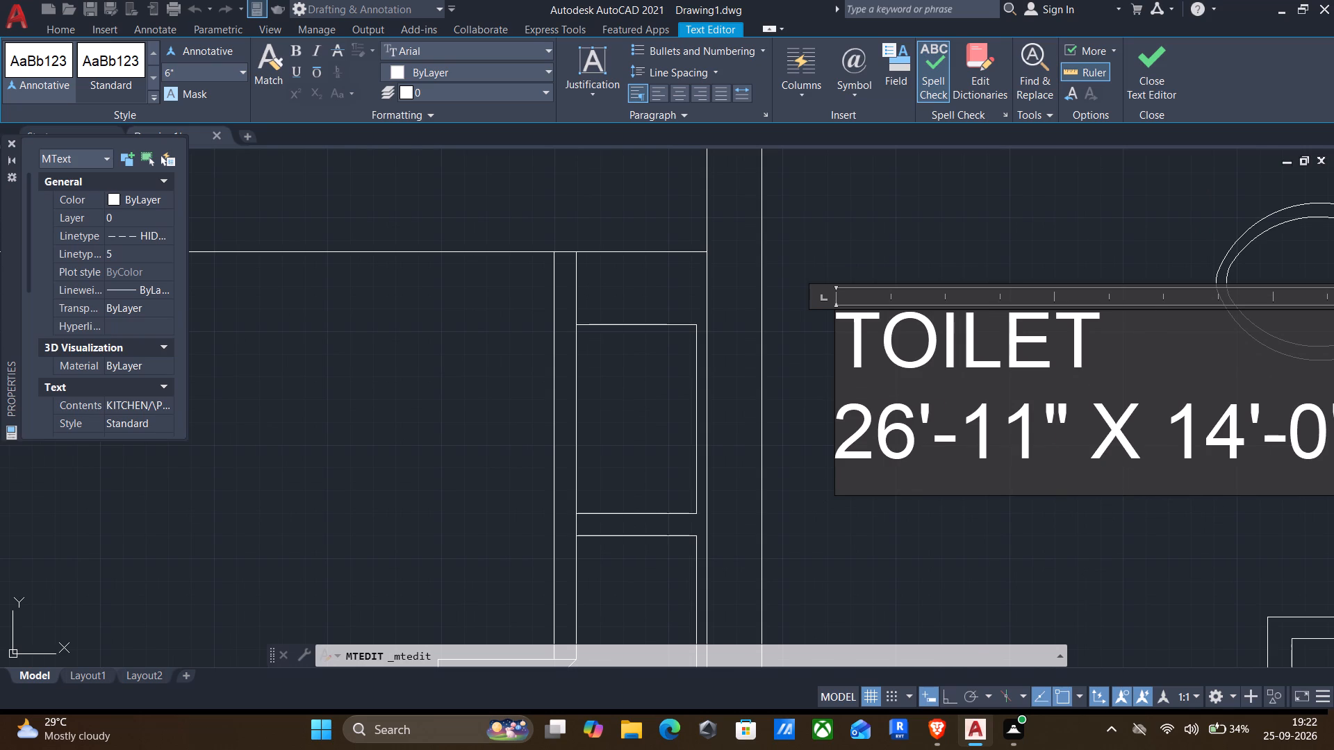
key(BackSpace)
scroll(926, 452, down, 1)
click(1095, 442)
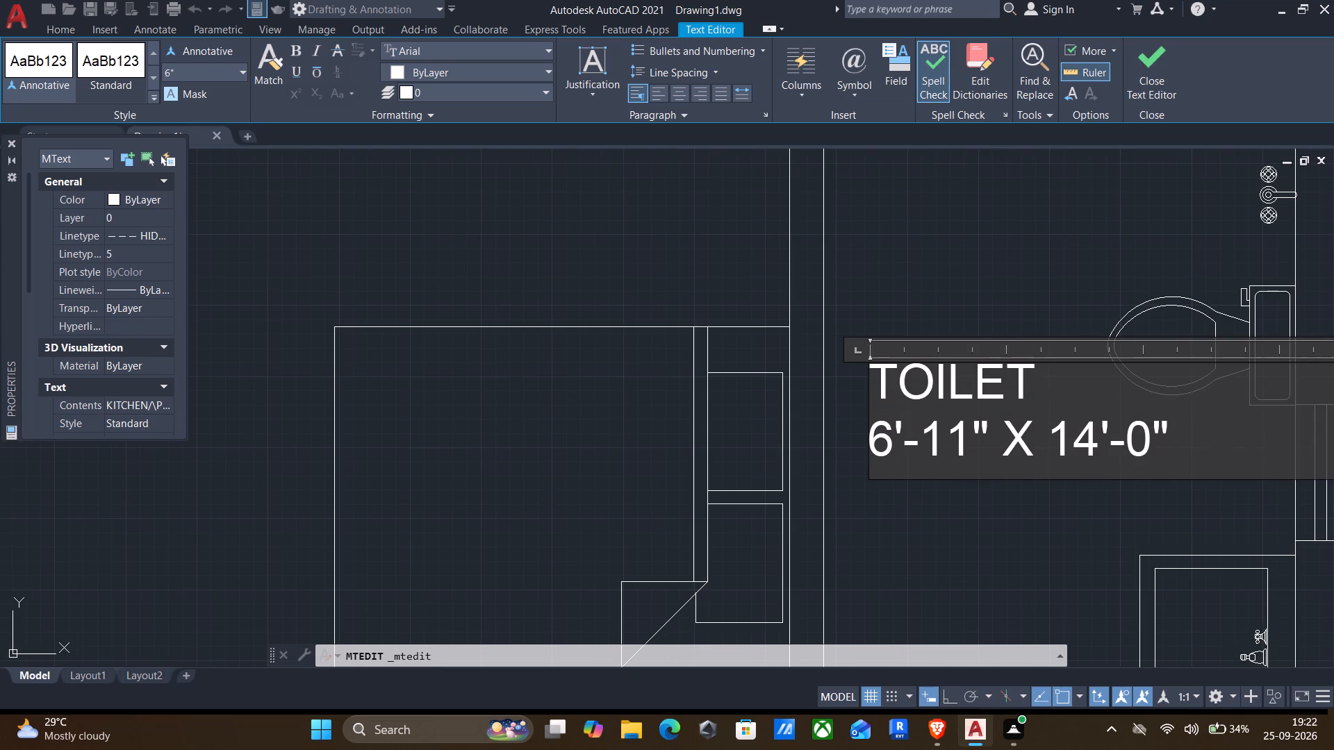
key(BackSpace)
key(0)
click(1151, 443)
key(BackSpace)
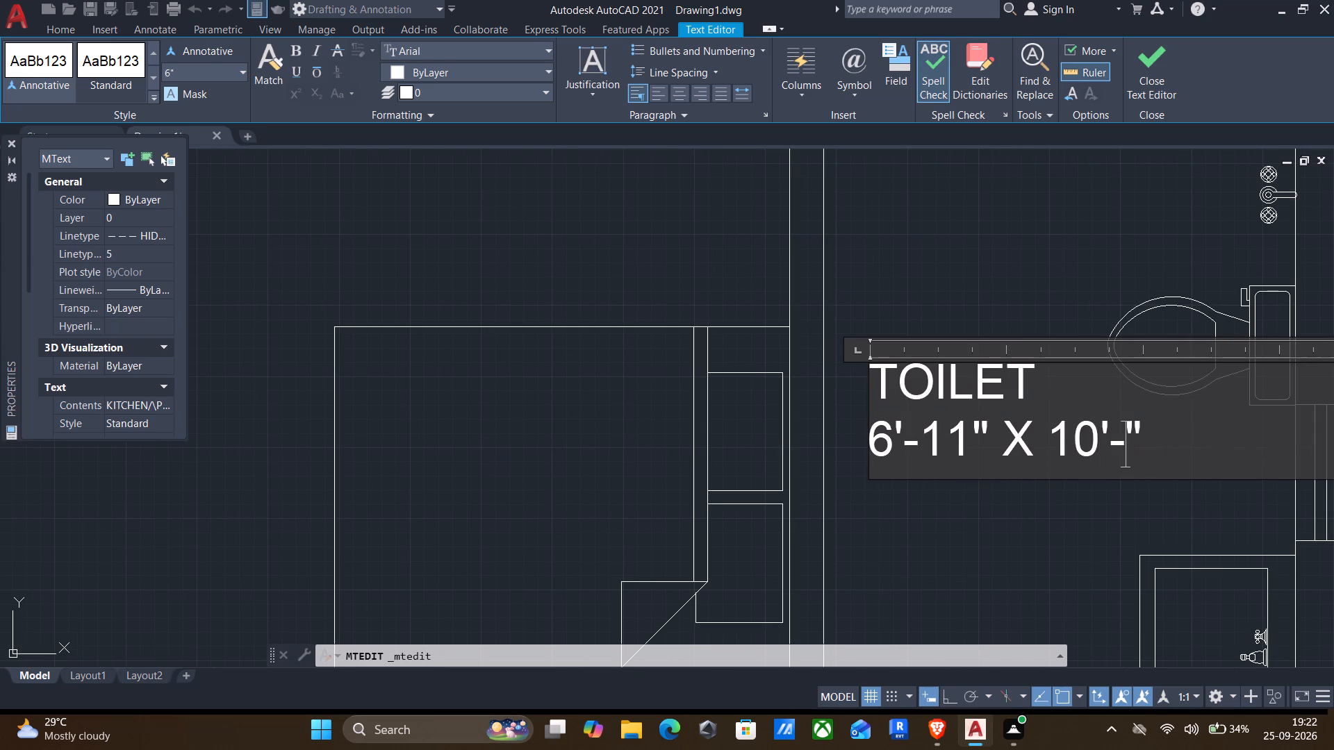
key(4)
click(579, 437)
Replace the room name in the label of the wardrobe room directly south of the toilet with WALKIN.
scroll(579, 437, down, 3)
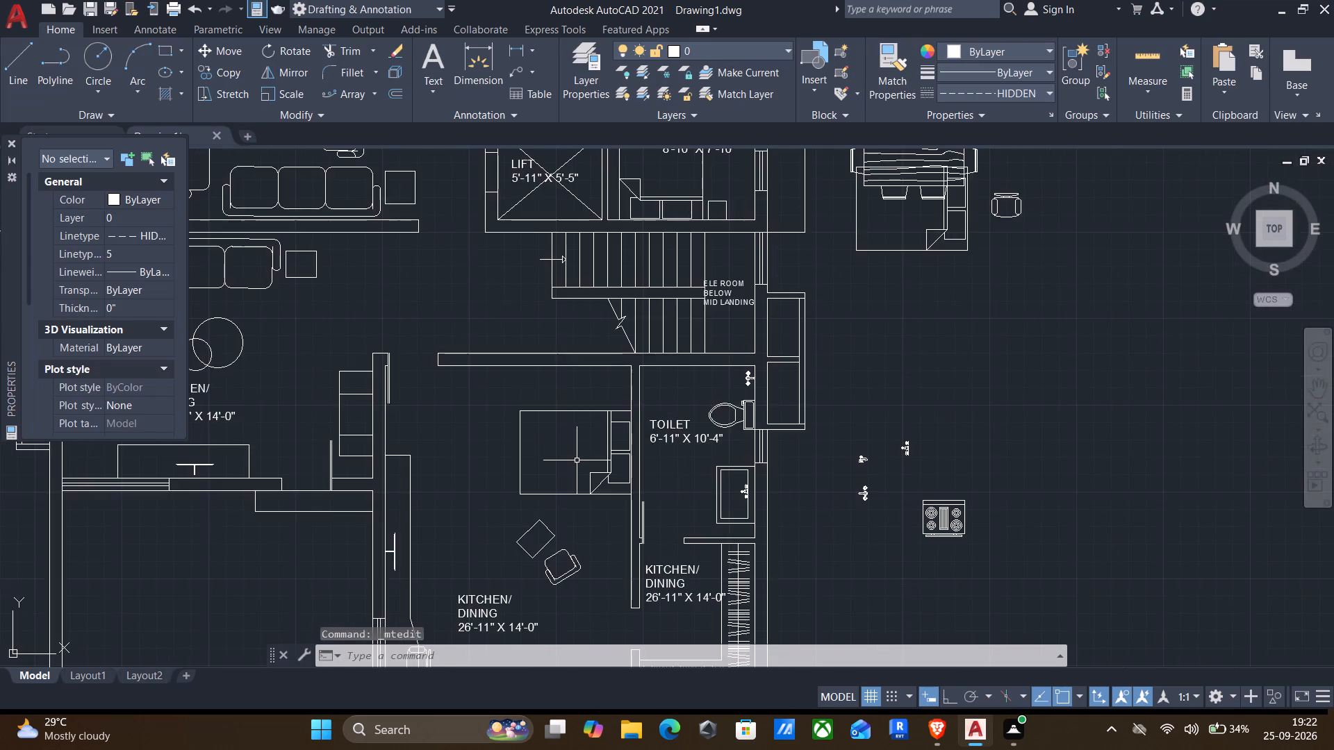
middle_drag(577, 462, 689, 324)
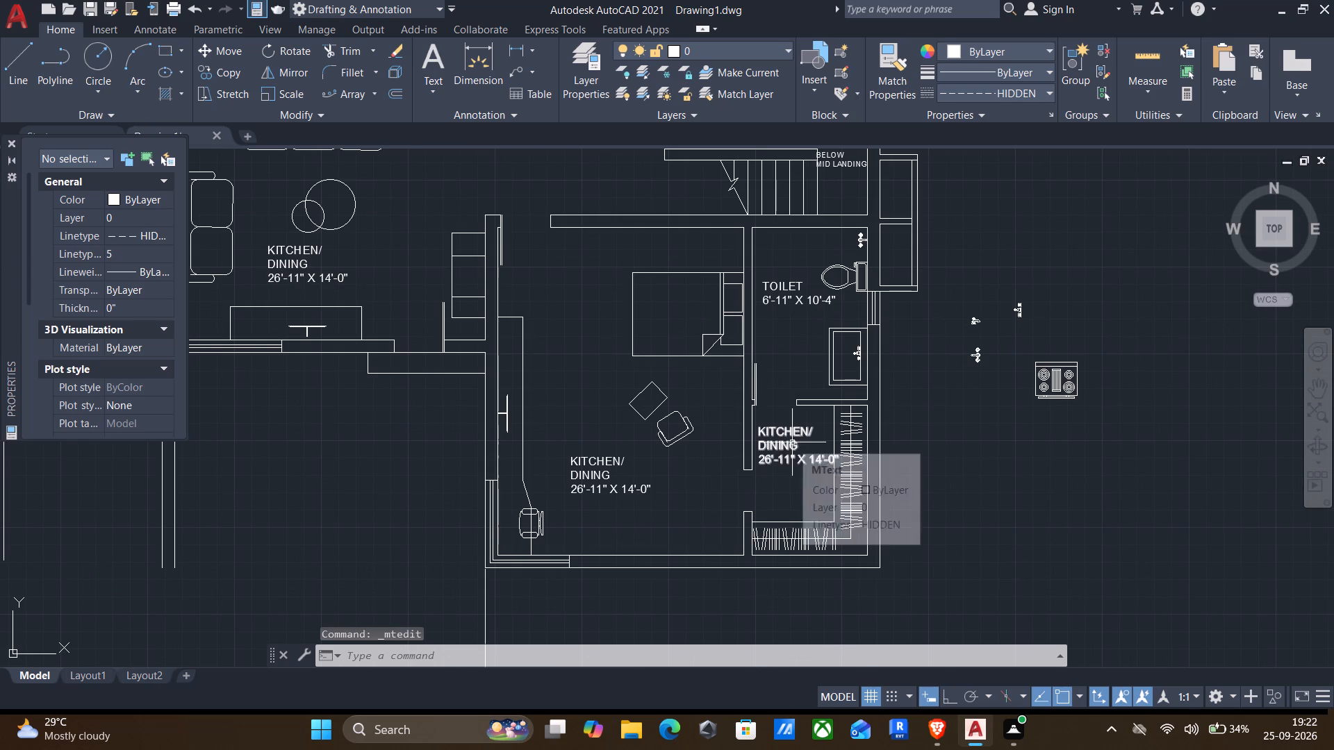
double_click(793, 441)
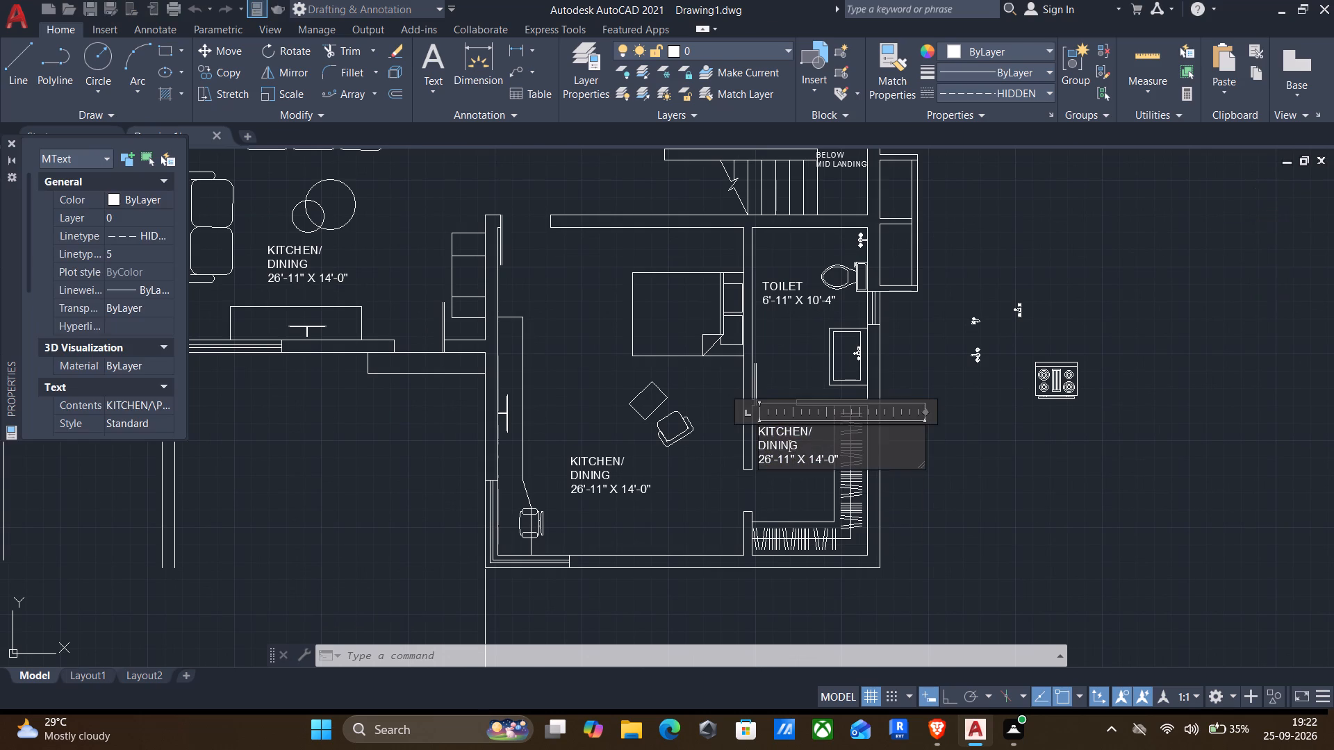
drag(802, 447, 634, 404)
text(WALK)
text(IN)
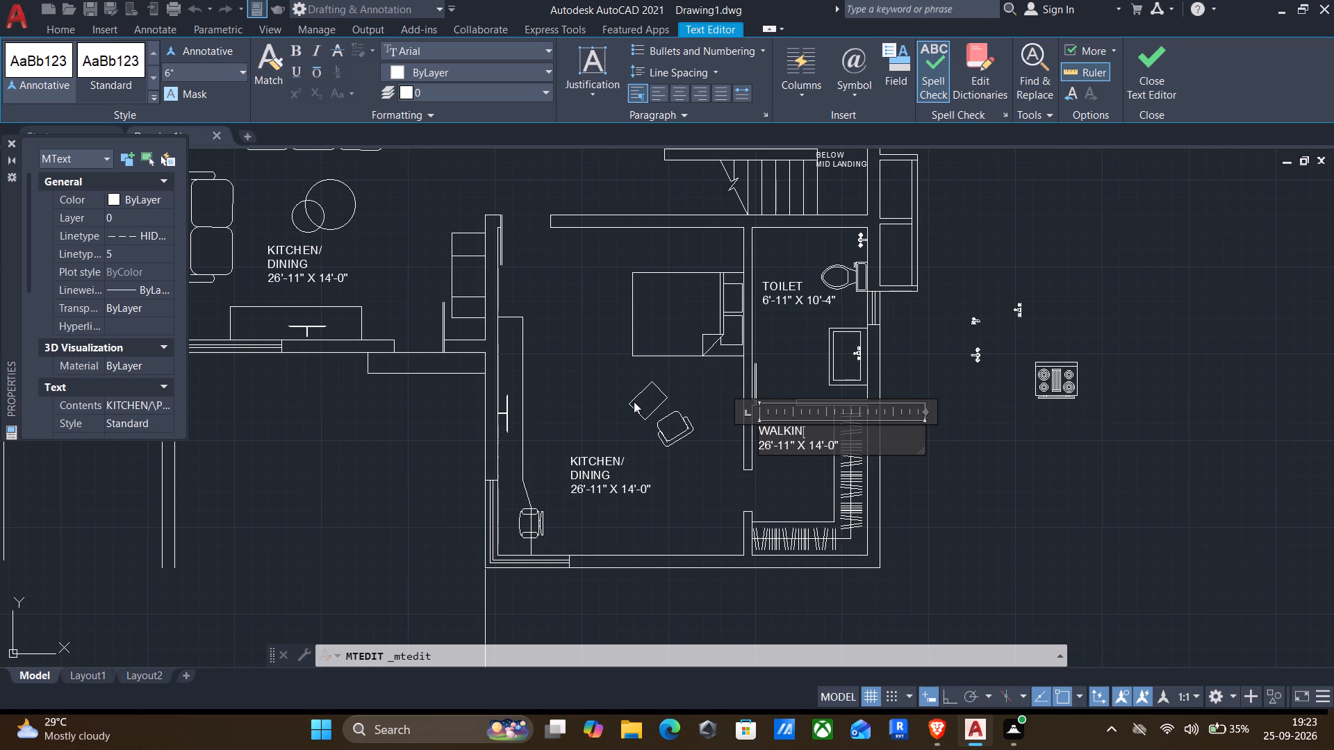
Set the size line of the WALKIN label to 6'-11" X 9'-0".
scroll(720, 478, up, 3)
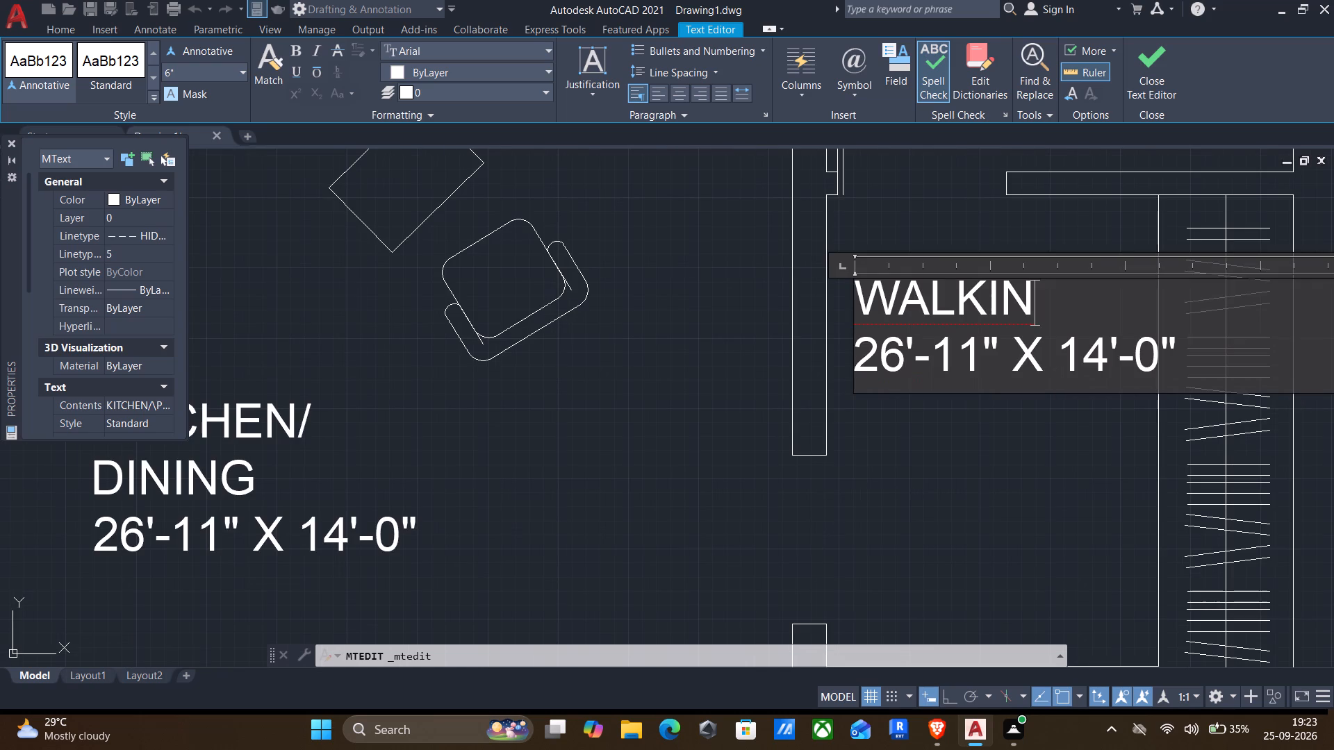
click(882, 368)
key(BackSpace)
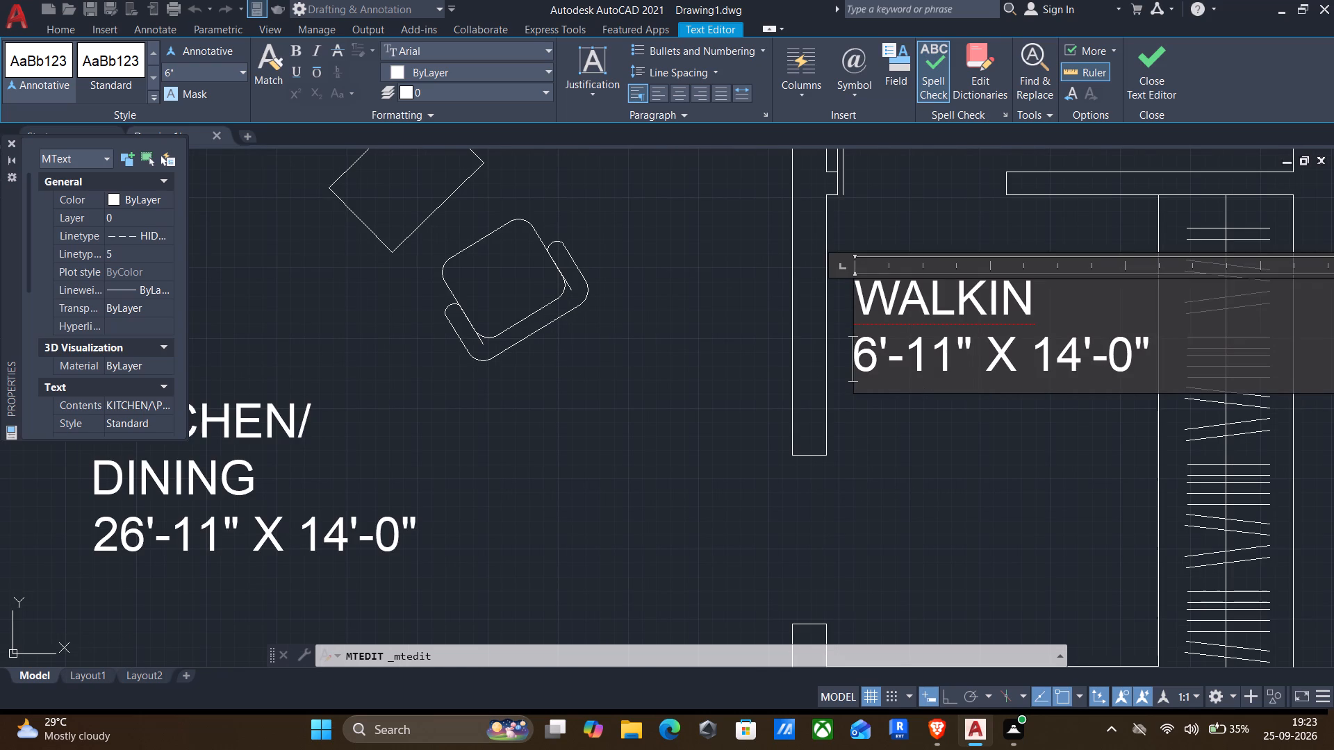
click(1078, 361)
key(BackSpace)
key(BackSpace)
key(9)
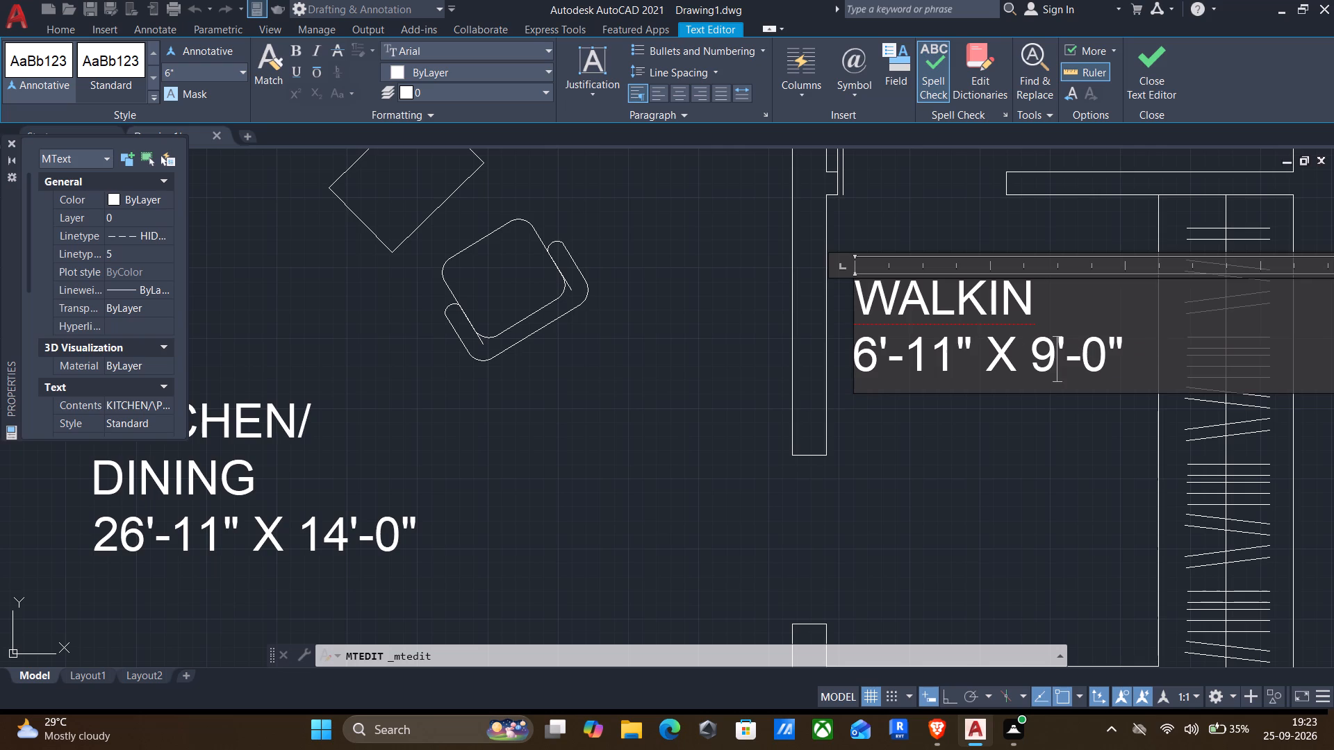
click(1003, 467)
Replace the KITCHEN/DINING name in the label of the bedroom west of the walk-in with BED ROOM-1.
scroll(997, 467, down, 2)
middle_drag(921, 482, 936, 466)
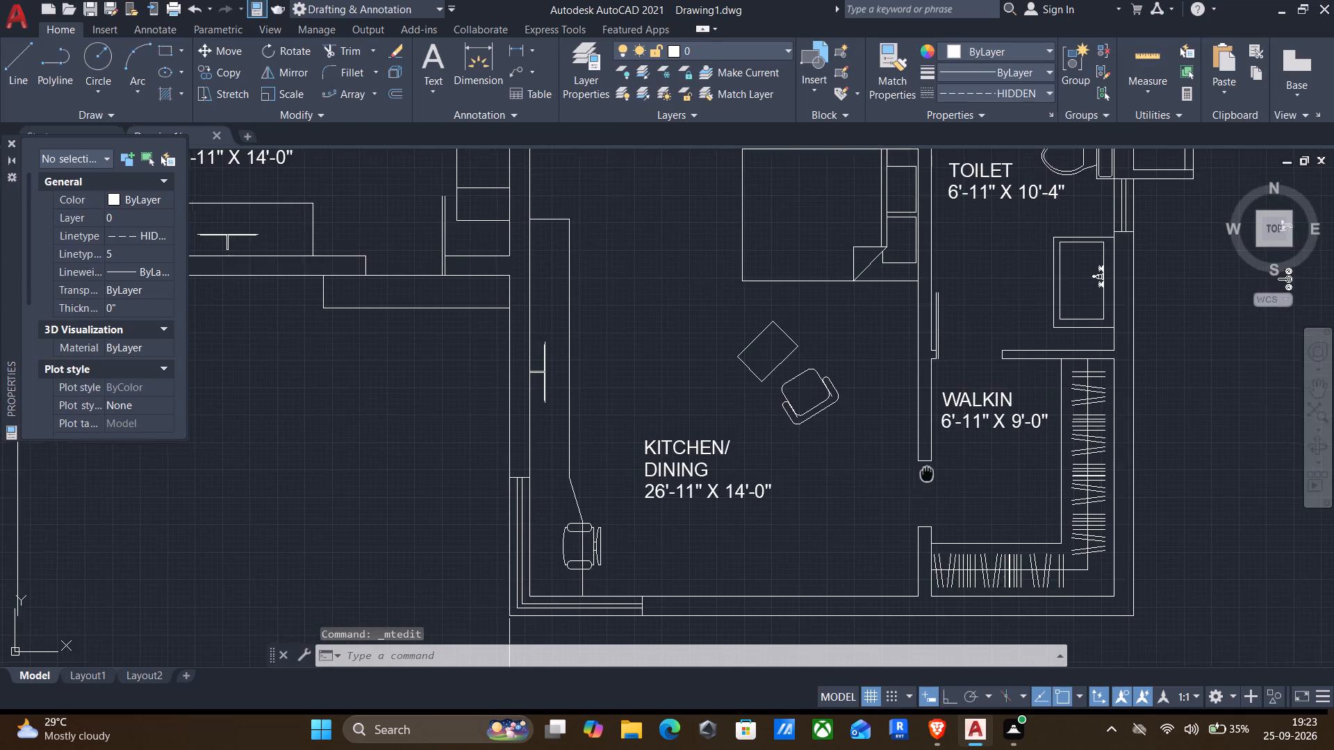
middle_drag(936, 466, 991, 421)
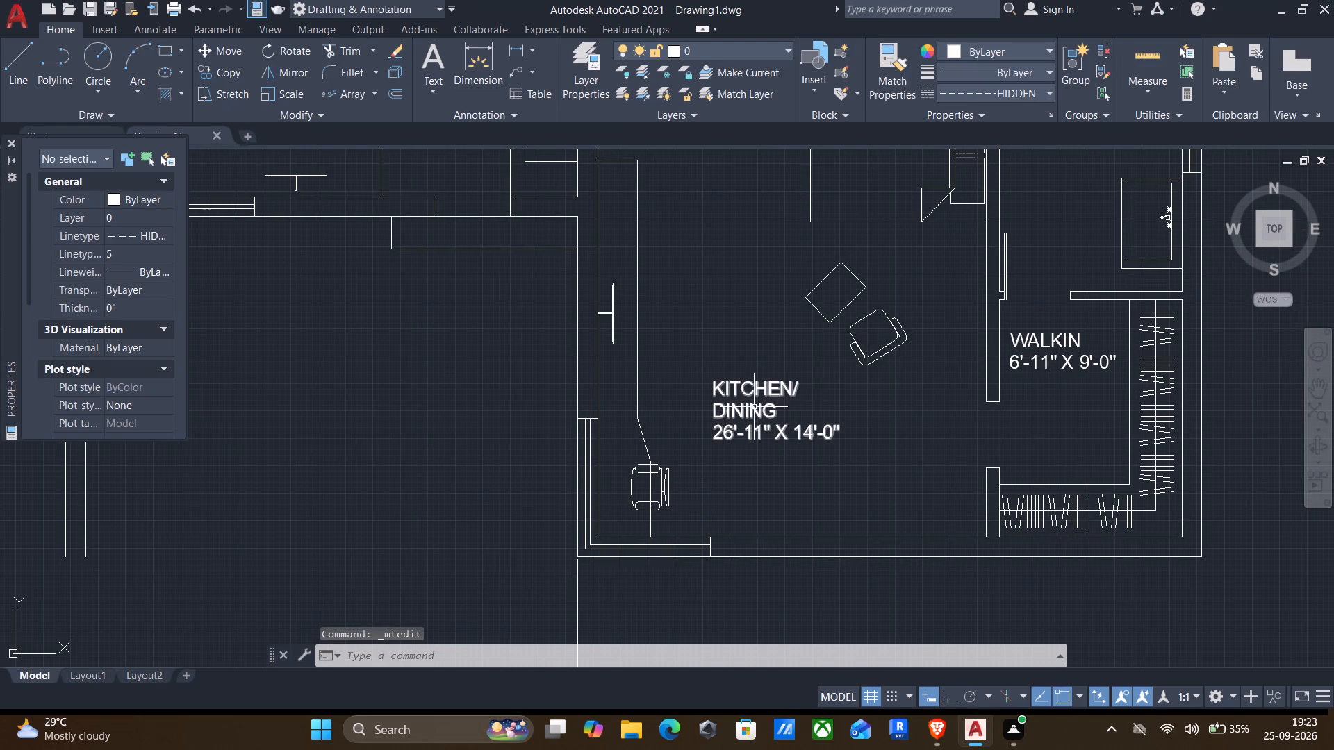
double_click(747, 392)
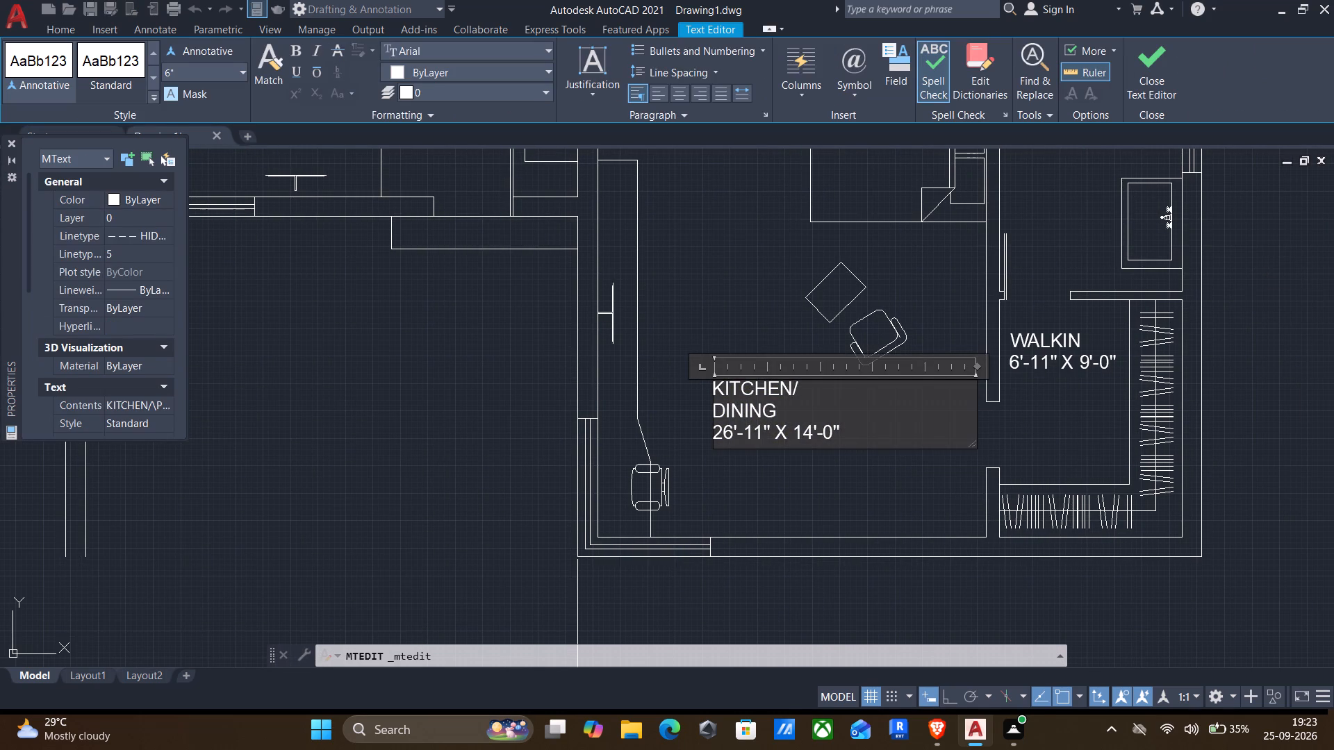
drag(809, 411, 606, 351)
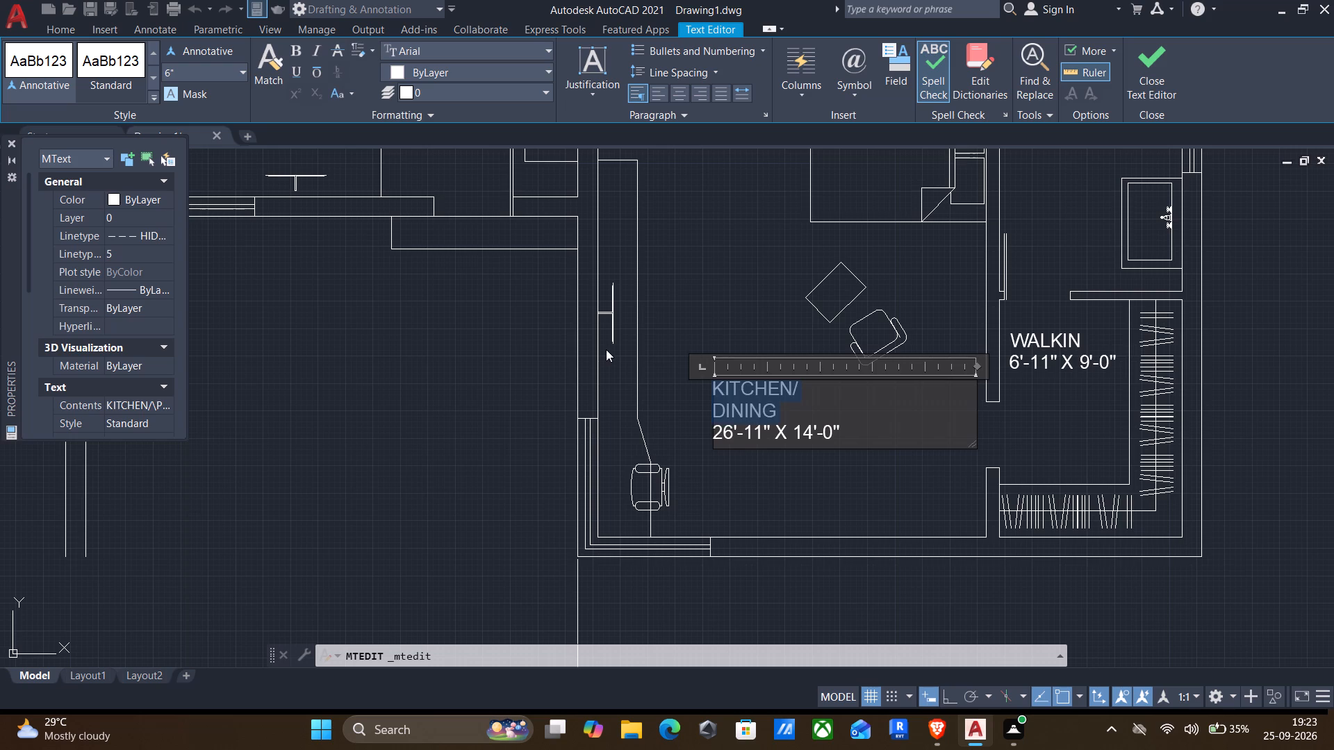
text(BED)
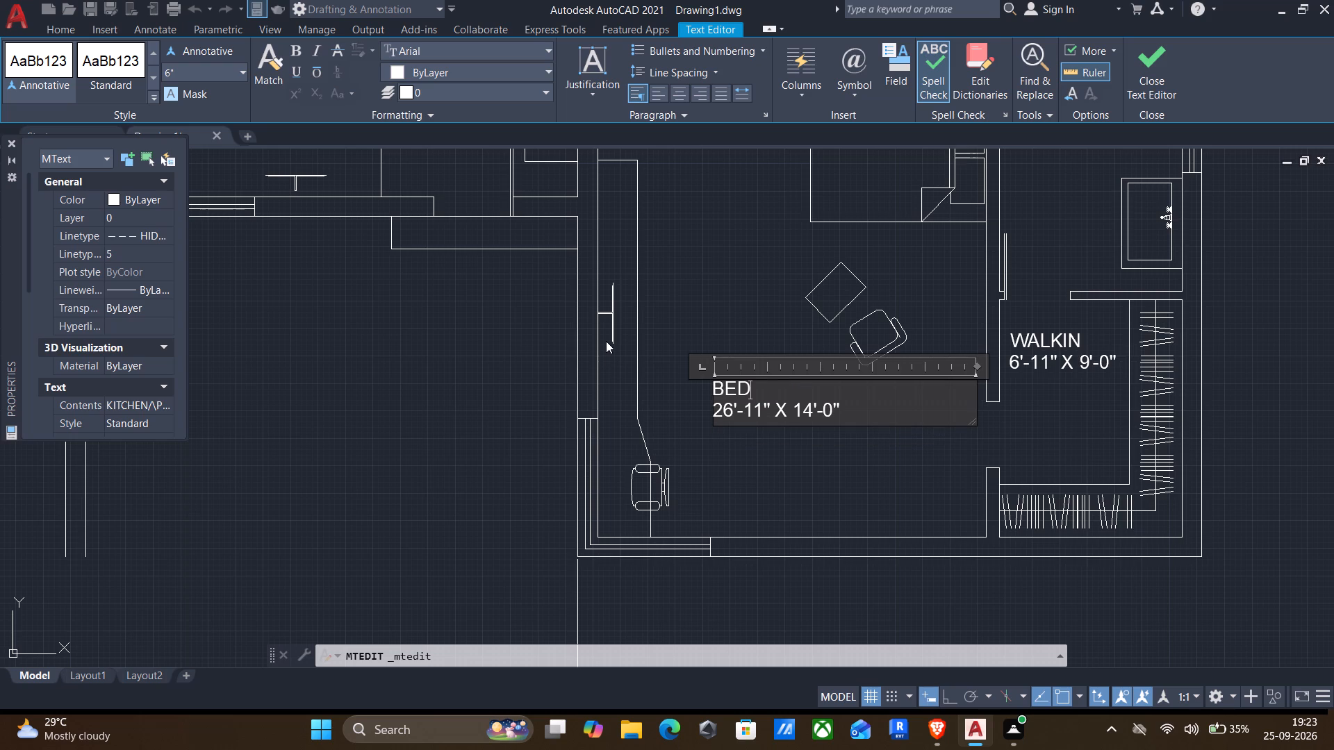
key(space)
text(ROOM-1)
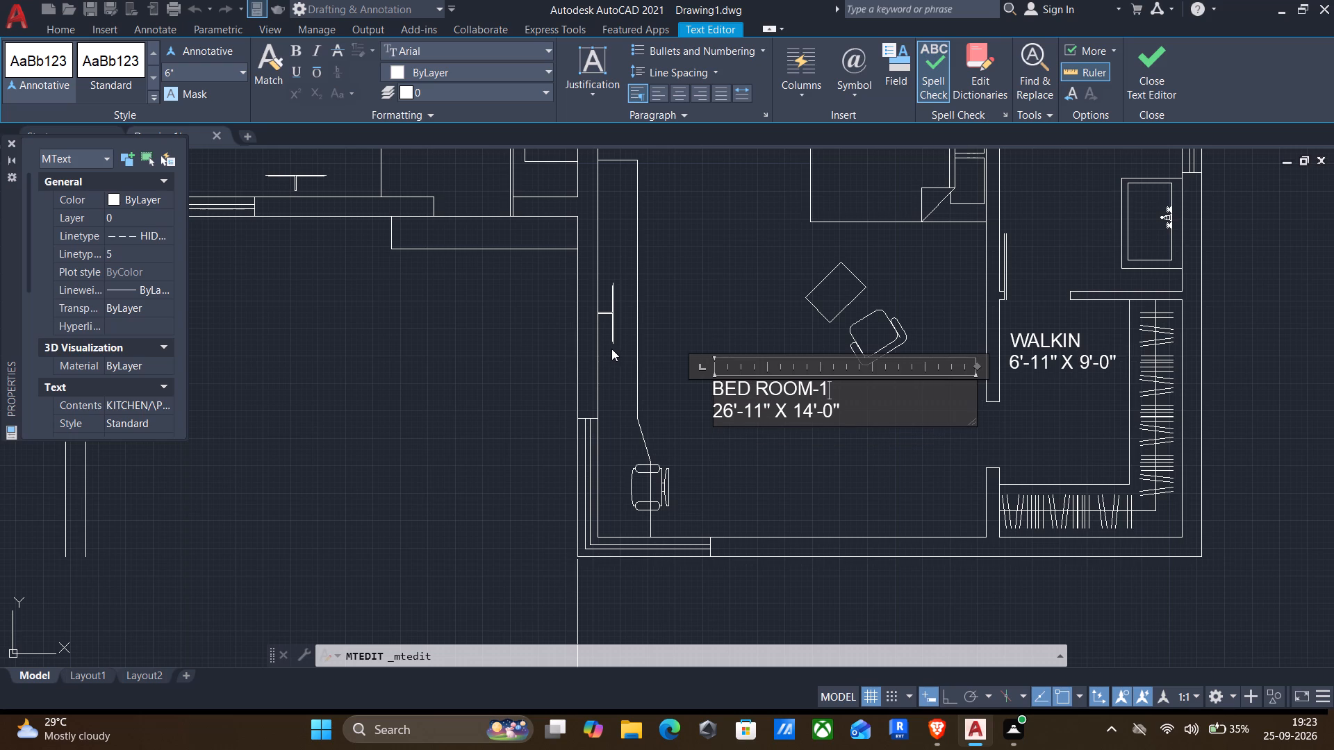
Set the first dimension in the BED ROOM-1 label's size line to 14'-9".
scroll(633, 360, up, 1)
scroll(791, 458, up, 2)
click(784, 427)
key(BackSpace)
key(BackSpace)
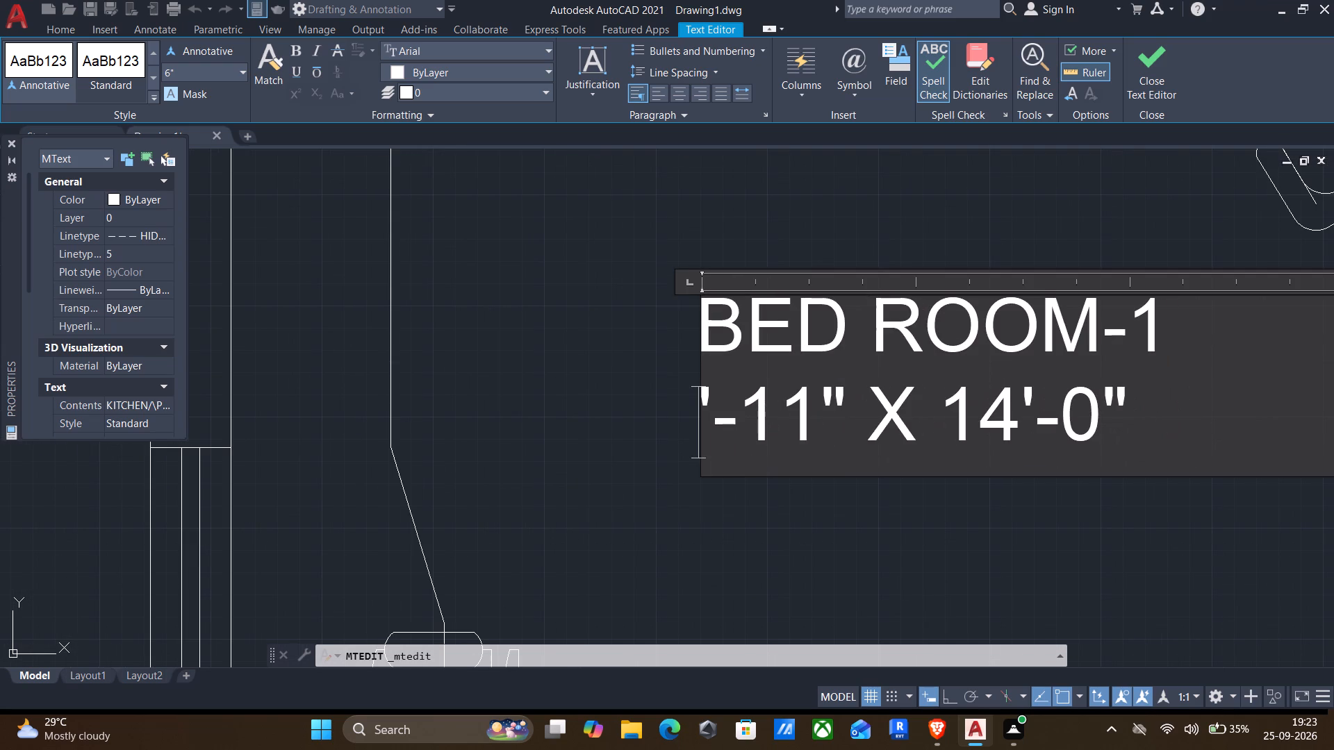
text(14)
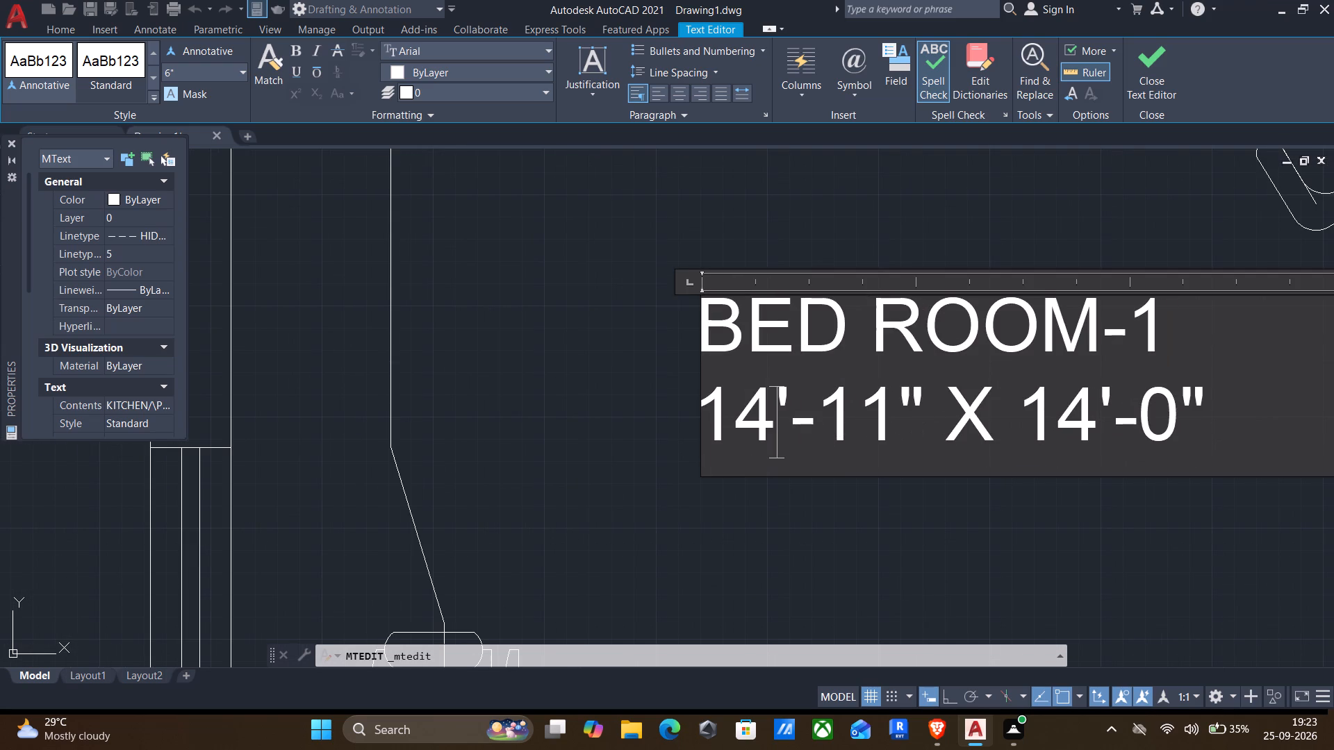
click(850, 433)
click(890, 433)
key(BackSpace)
key(BackSpace)
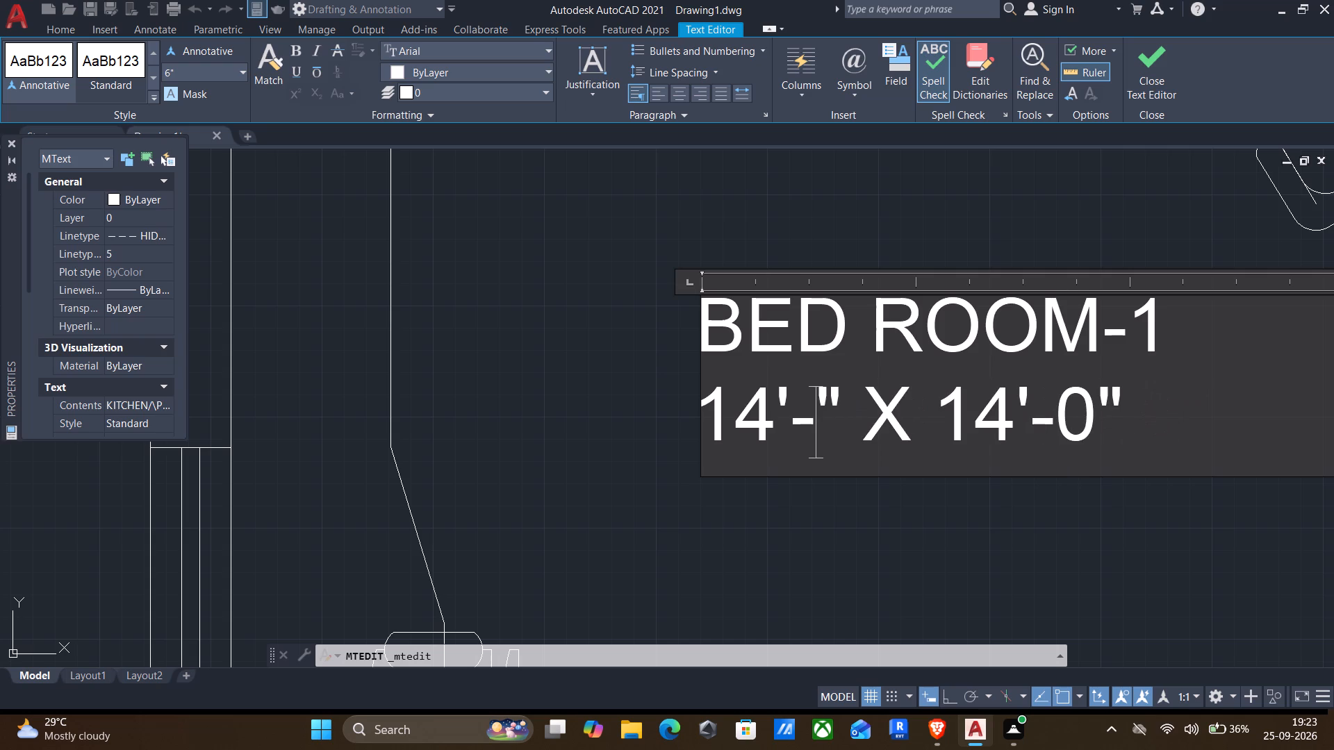
key(9)
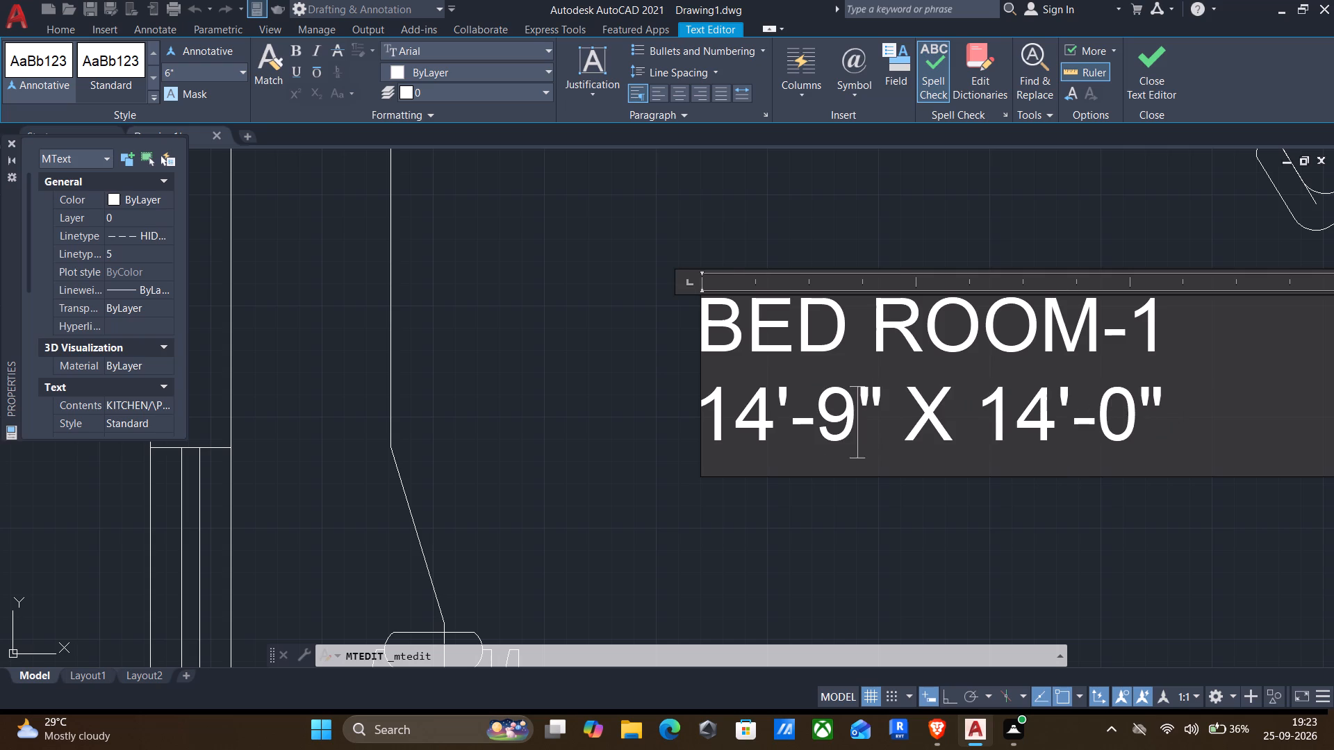
Set the second dimension in the BED ROOM-1 label's size line to 19'-8".
scroll(994, 413, up, 1)
click(1089, 417)
key(BackSpace)
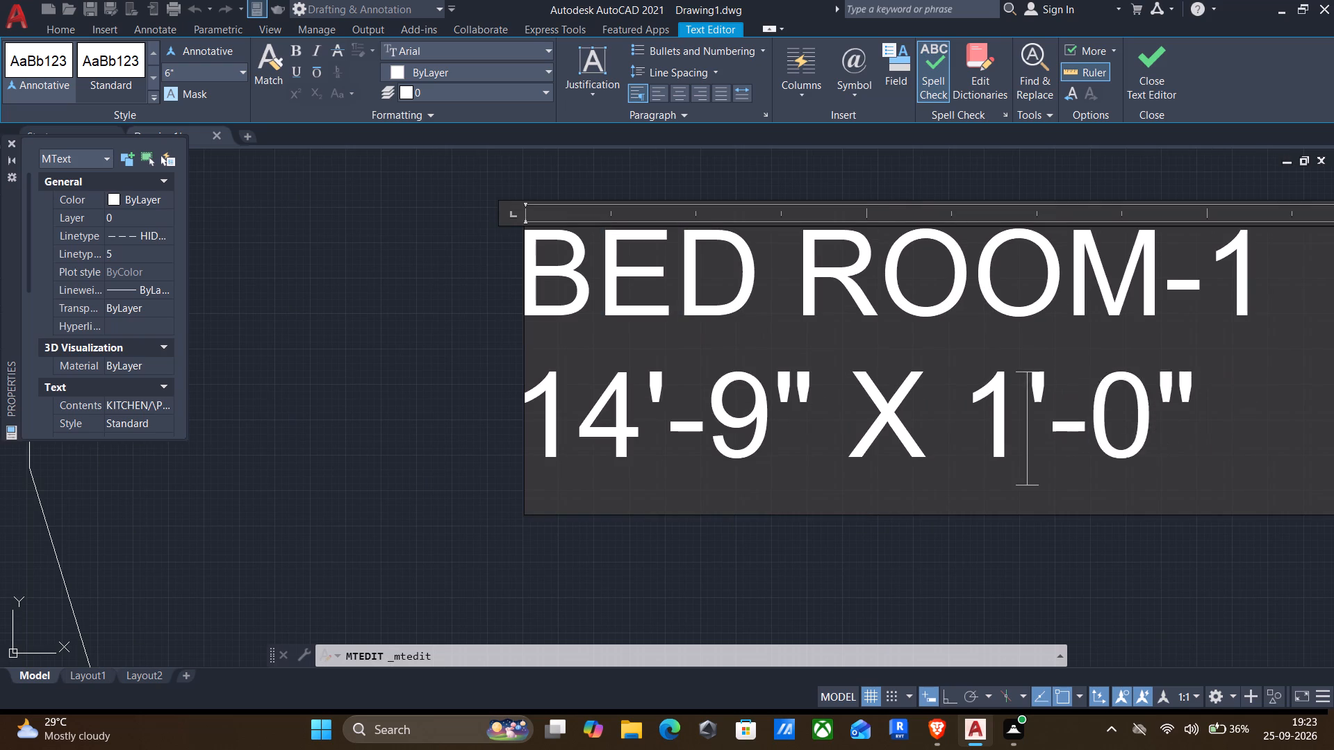
key(BackSpace)
text(18)
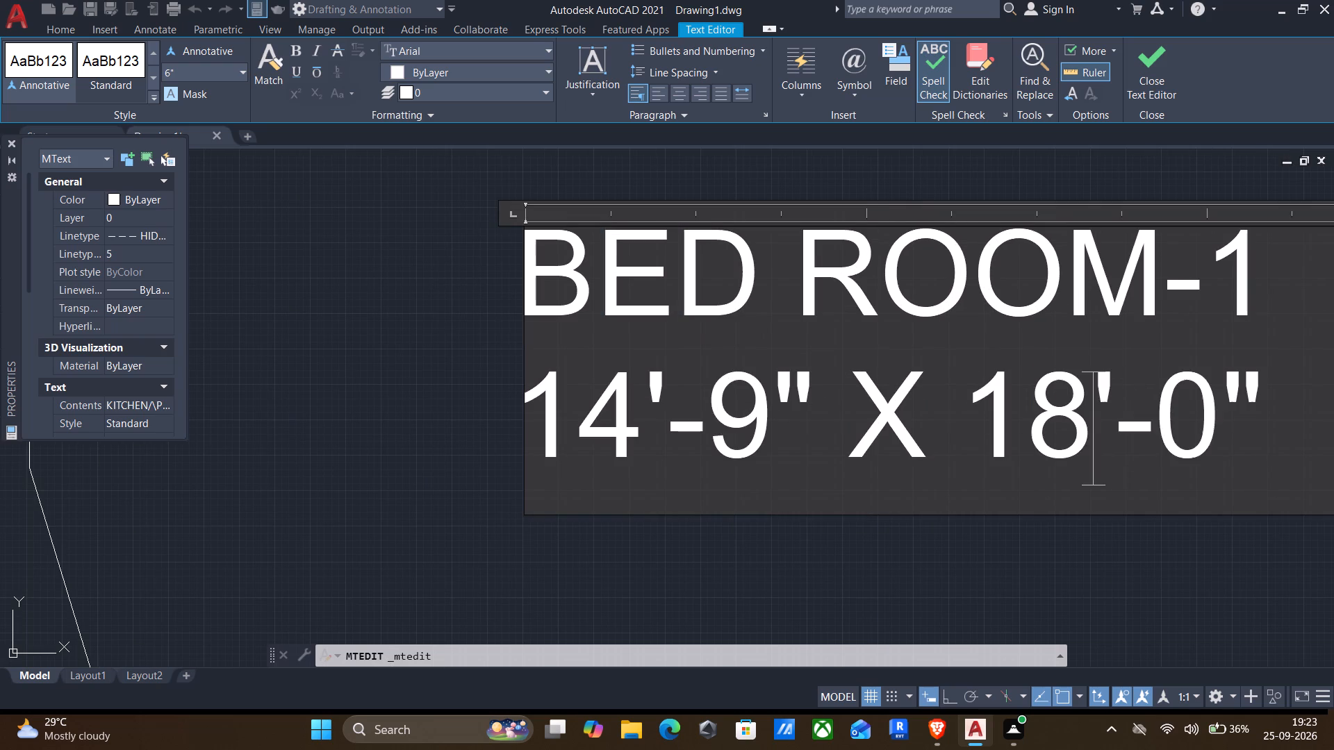
key(BackSpace)
key(9)
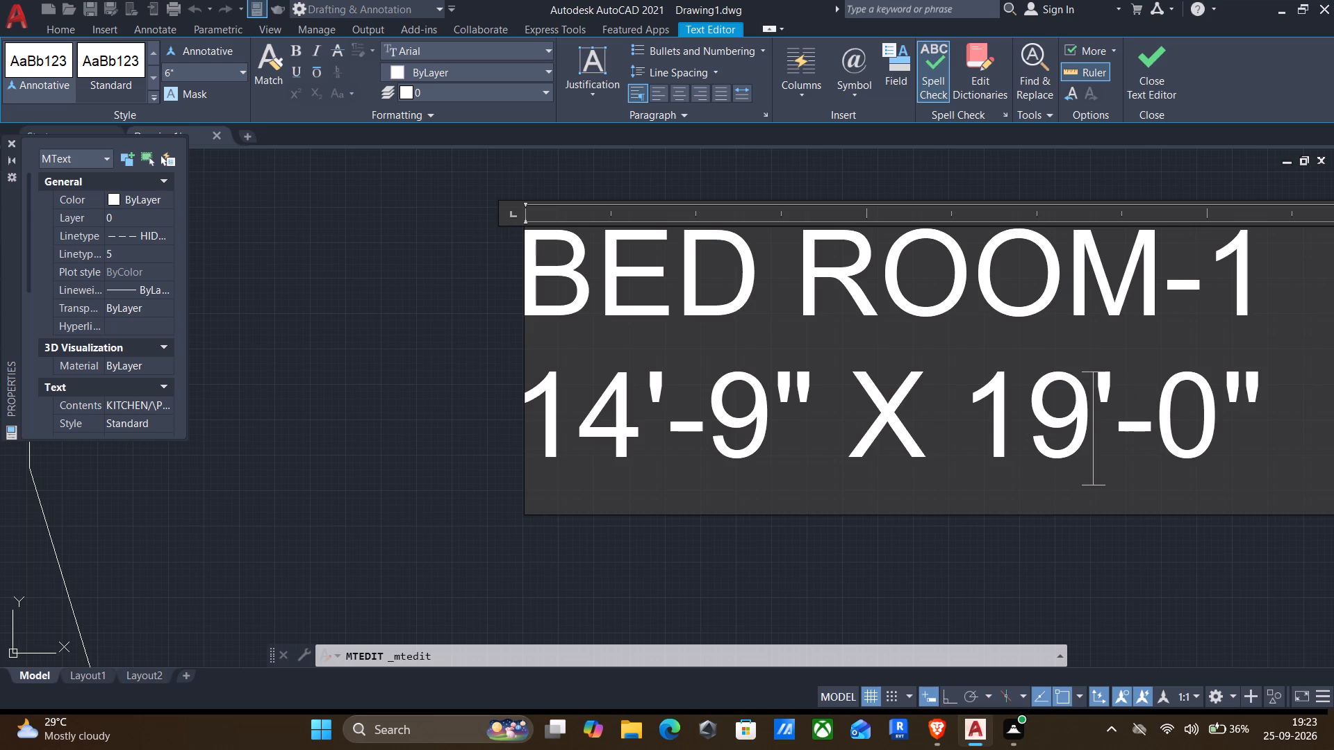
click(1208, 423)
key(BackSpace)
key(8)
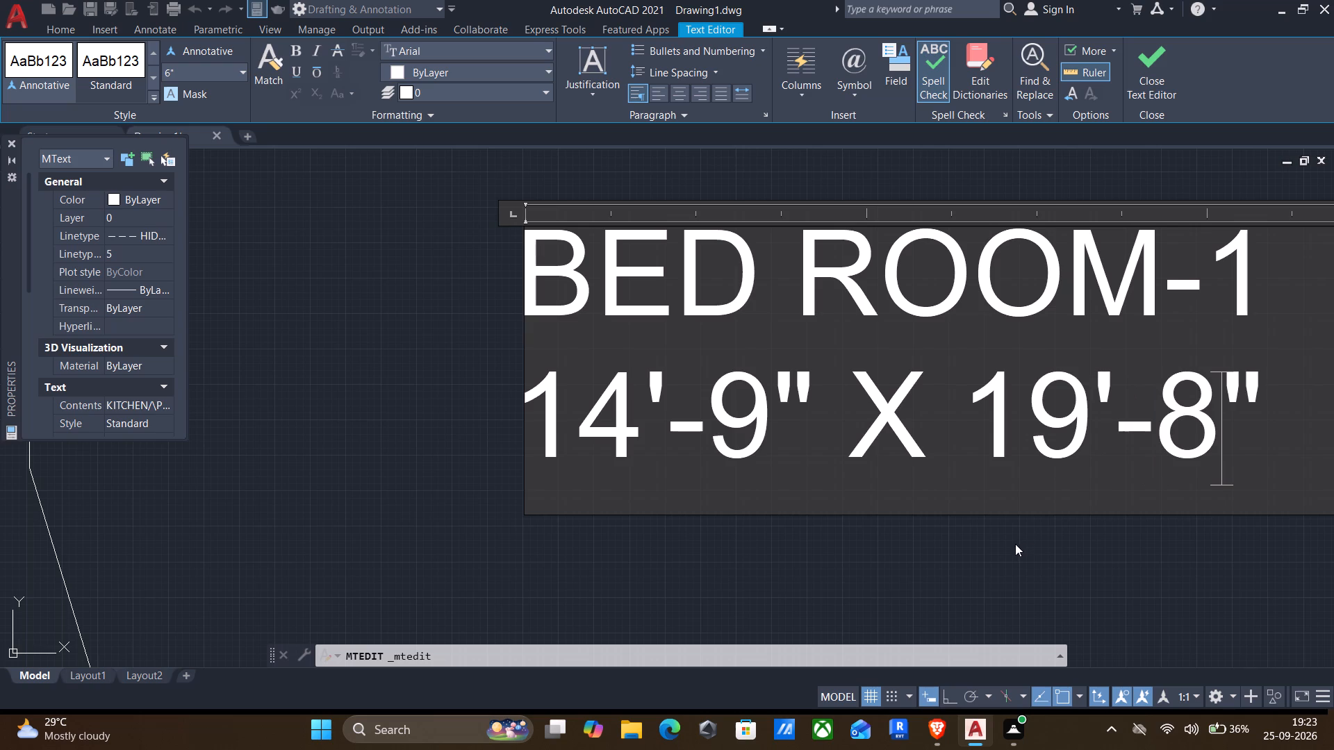
click(1014, 544)
Replace the KITCHEN/DINING name in the label of the sofa room northwest of BED ROOM-1 with DRAWING.
scroll(866, 466, down, 2)
middle_drag(881, 436, 881, 497)
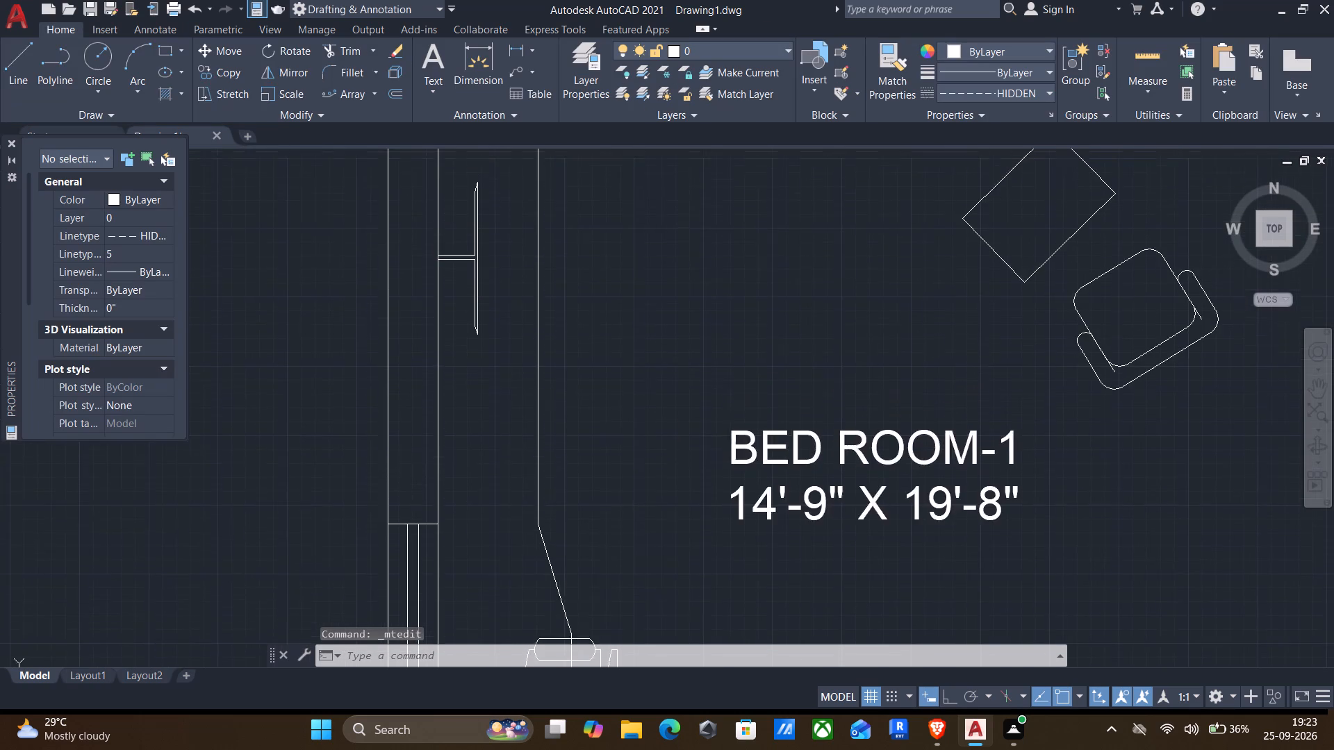
scroll(885, 487, down, 1)
middle_drag(903, 395, 914, 441)
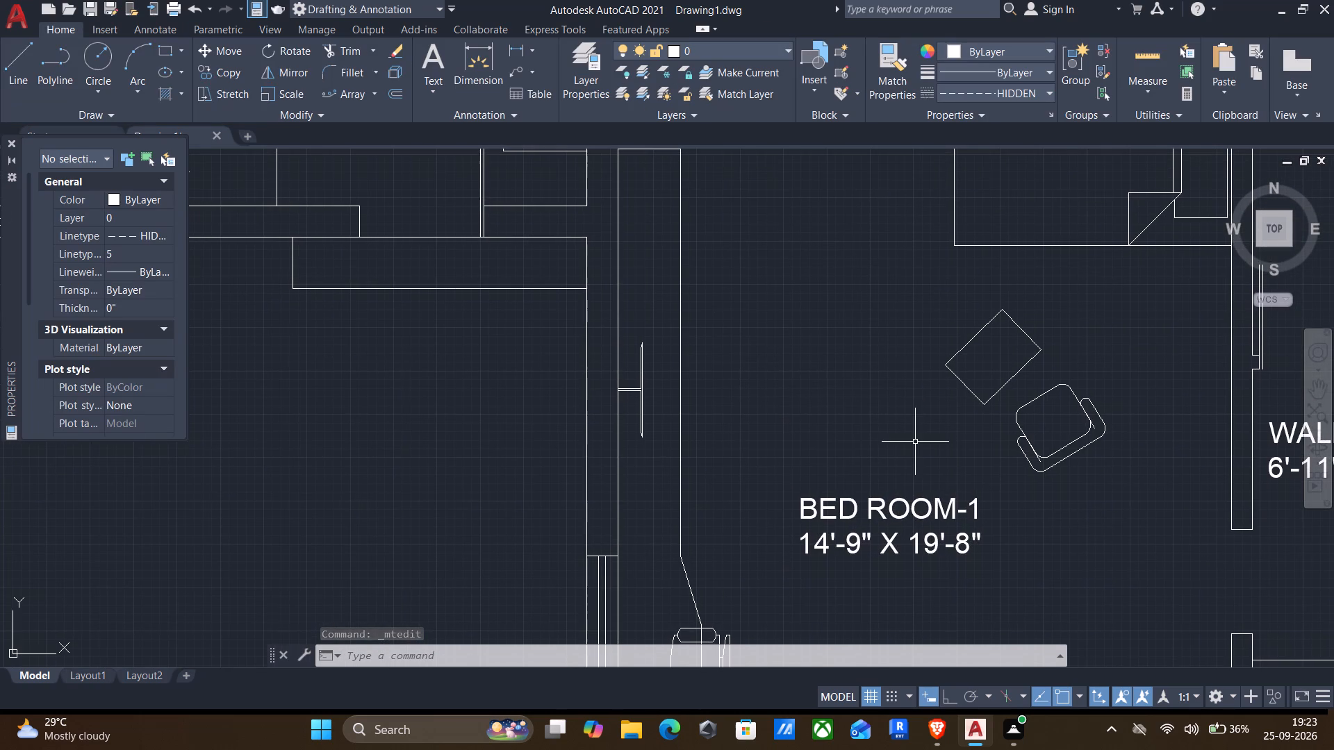
middle_drag(891, 437, 1010, 454)
scroll(1016, 460, down, 1)
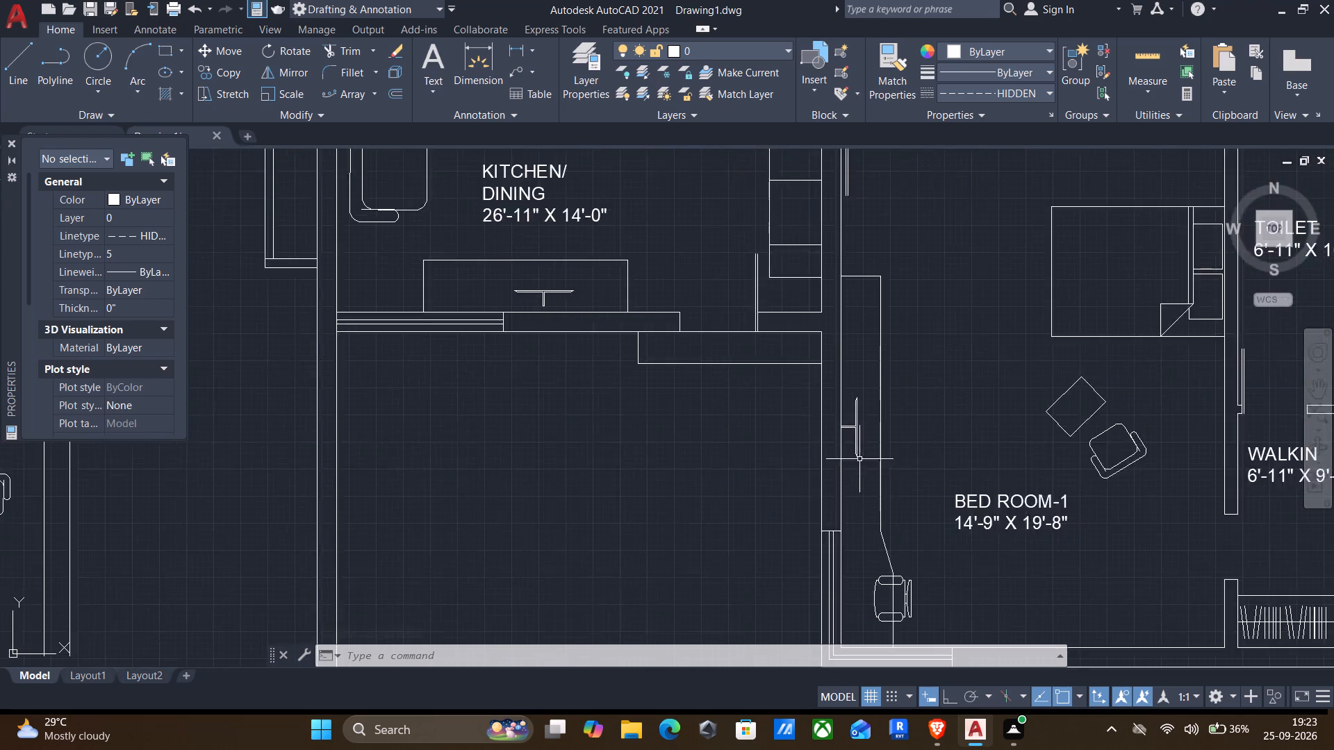
scroll(854, 458, down, 1)
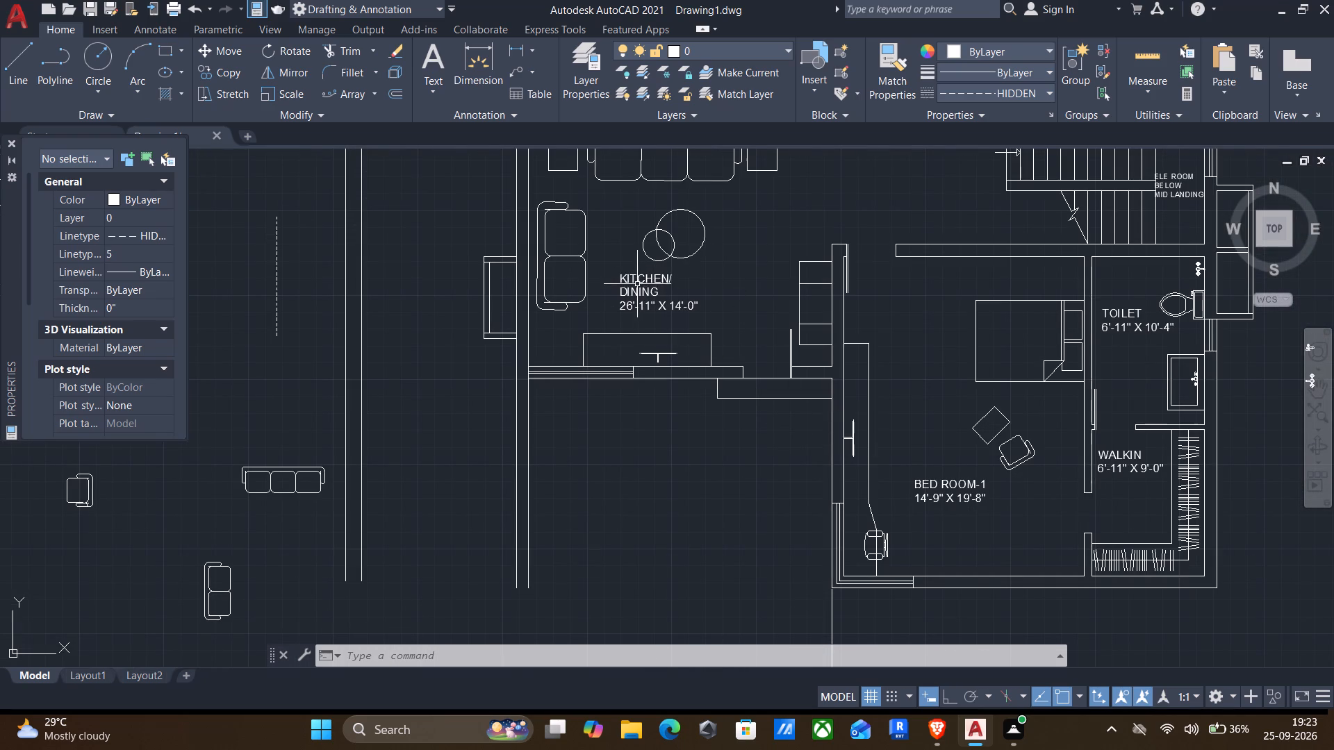
double_click(637, 284)
scroll(663, 292, up, 1)
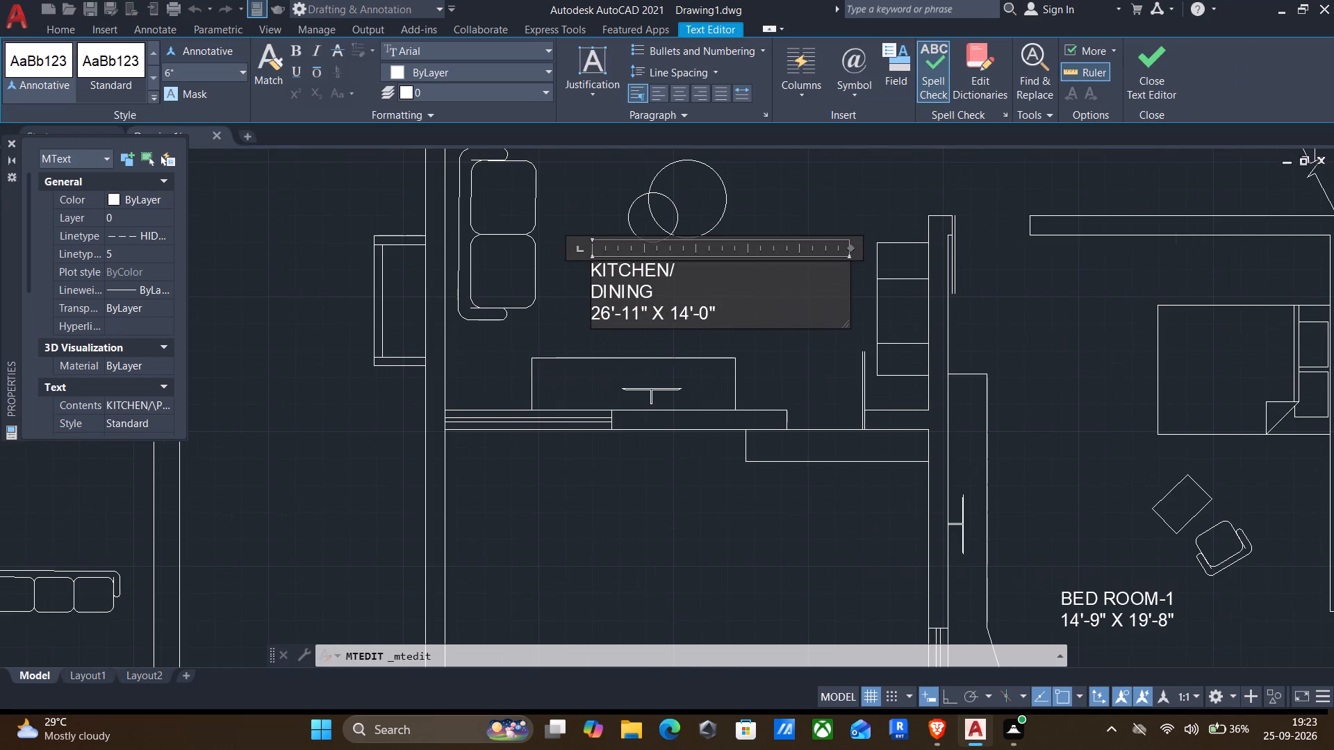
drag(661, 287, 557, 257)
text(DRAWING)
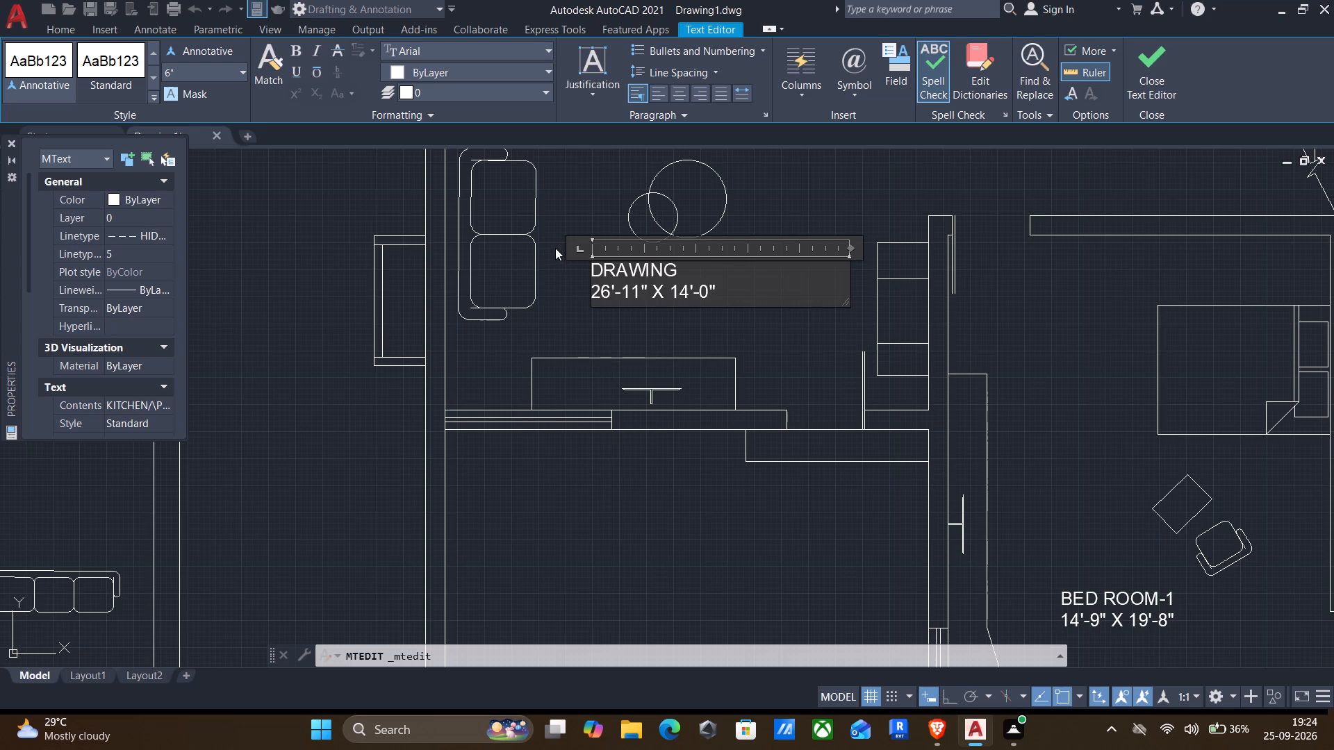
Set the first dimension in the DRAWING label's size line to 18'-8".
scroll(625, 260, up, 2)
click(586, 338)
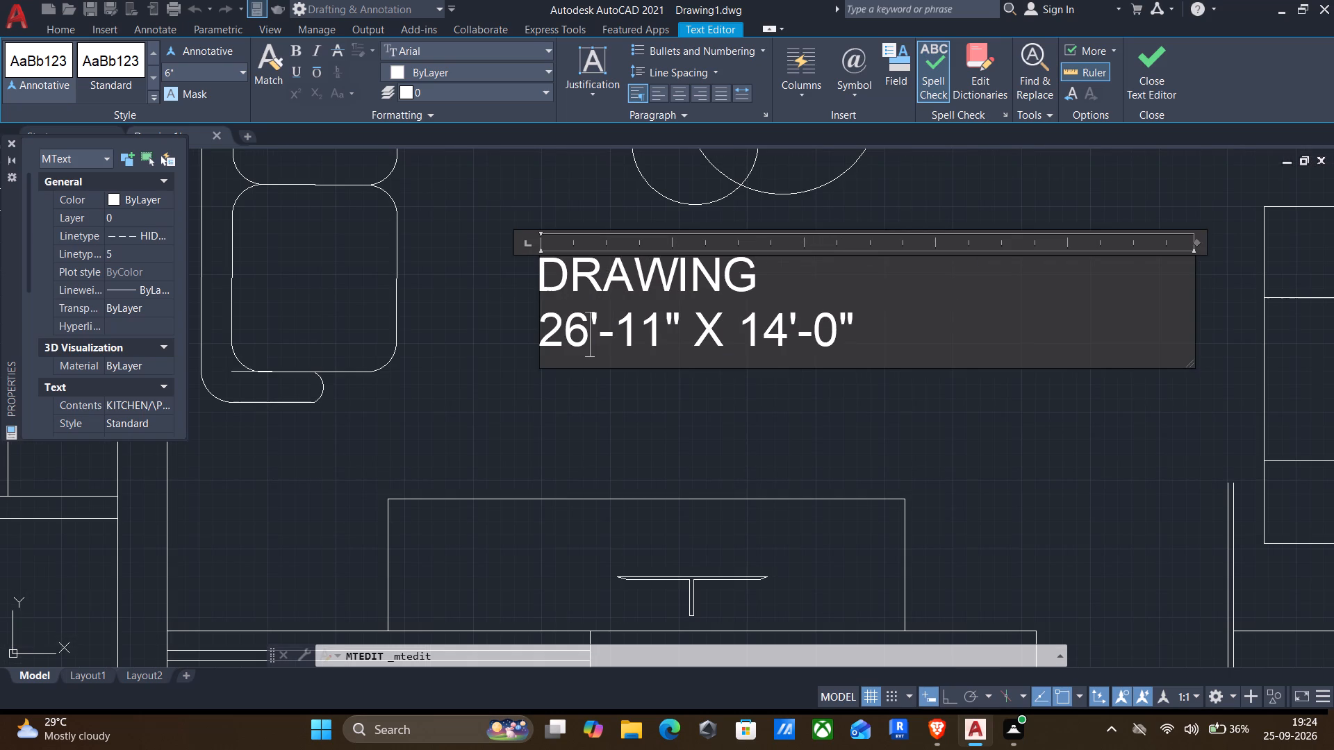
key(BackSpace)
key(BackSpace)
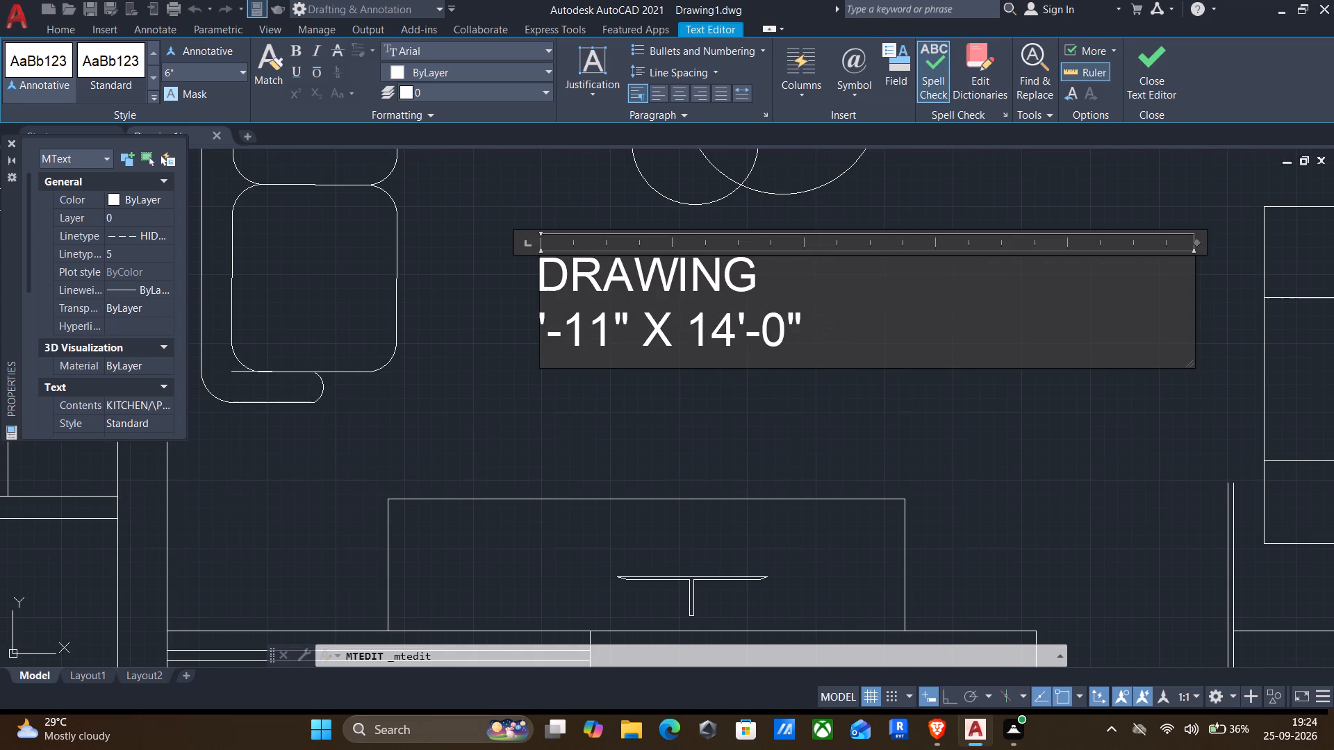
key(1)
key(8)
key(Right)
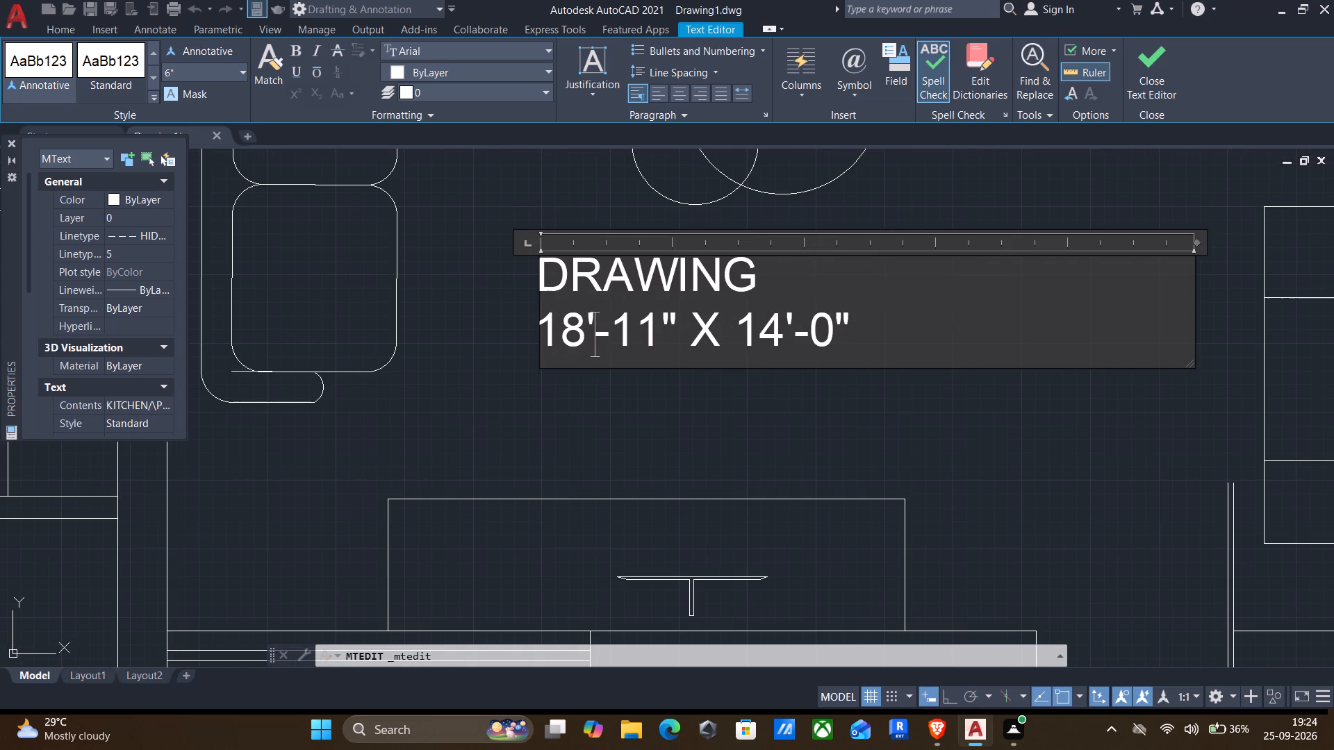
key(Right)
key(Right)
key(Right)
key(BackSpace)
key(BackSpace)
key(8)
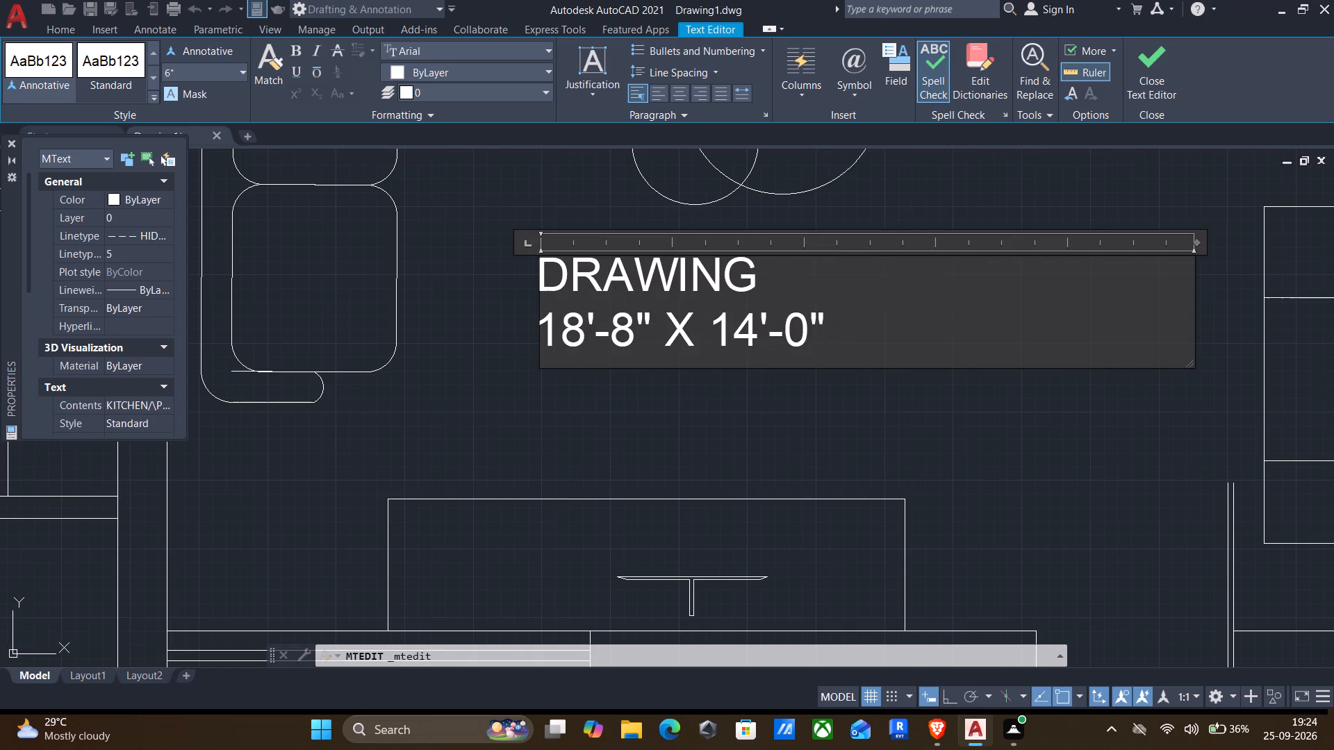
Set the second dimension in the DRAWING label's size line to 14'-9".
scroll(591, 340, up, 2)
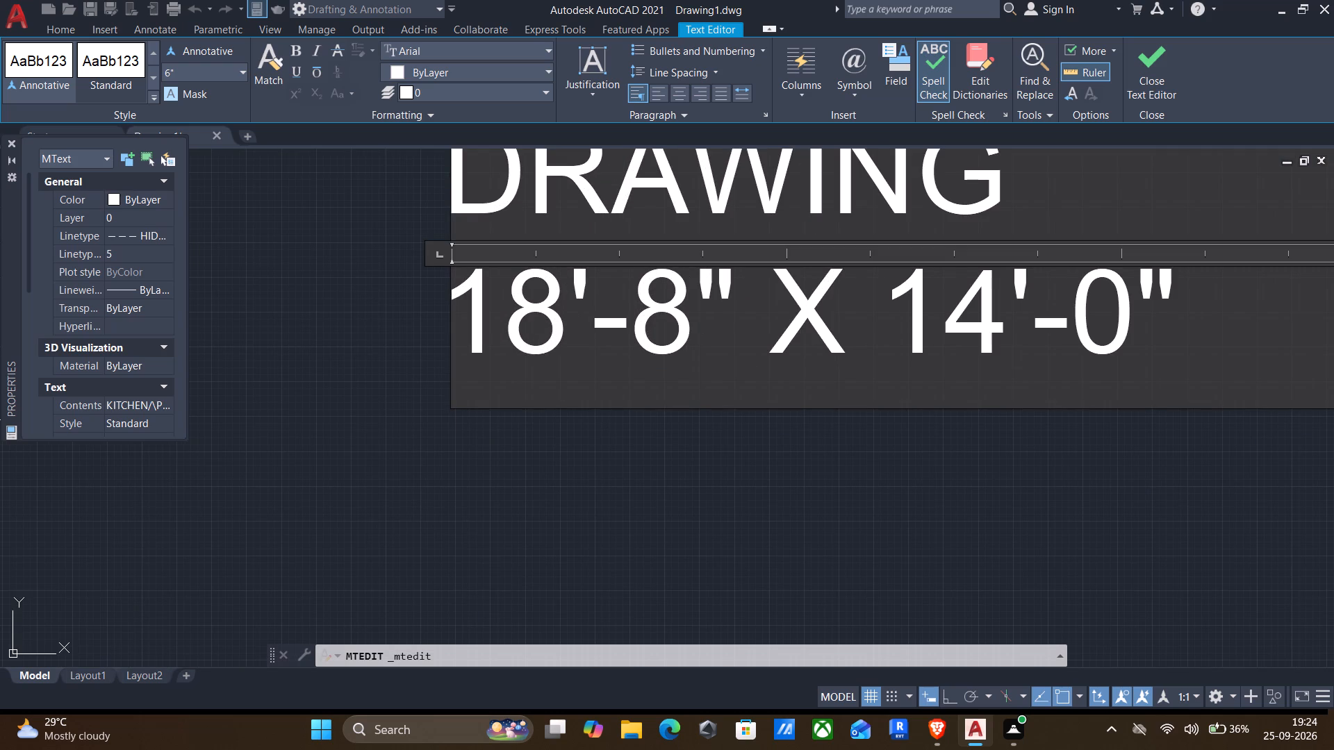
click(1138, 343)
key(BackSpace)
key(9)
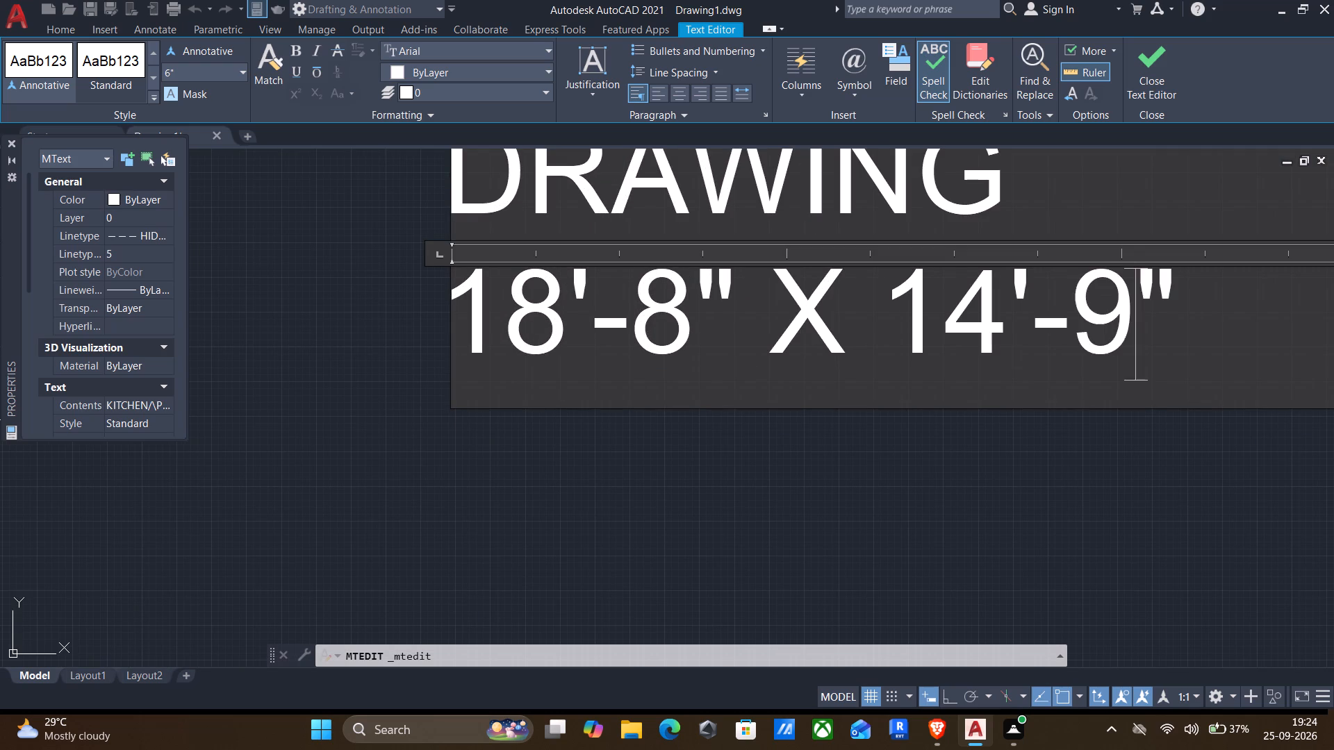
click(946, 503)
Replace the KITCHEN/DINING name in the label of the seating area north of the drawing room with LIVING ROOM.
scroll(944, 501, down, 5)
middle_drag(964, 473, 805, 400)
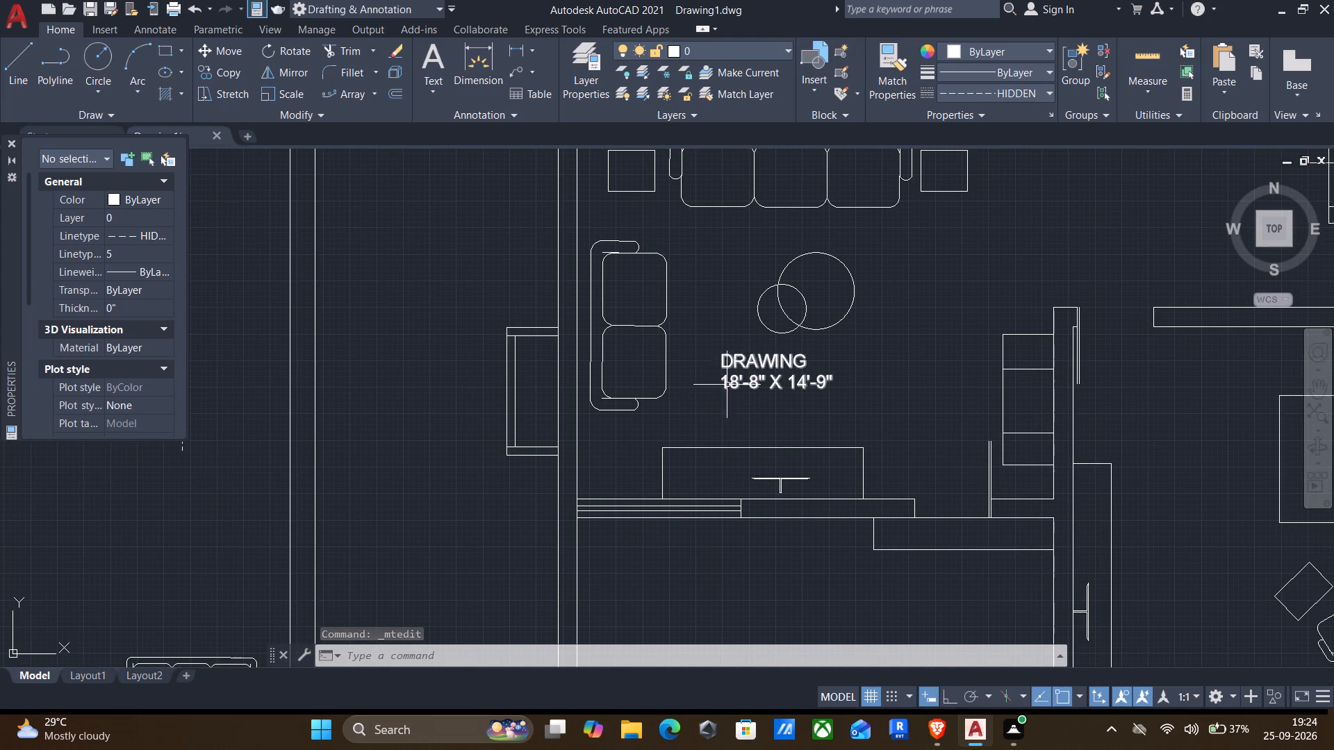
middle_drag(744, 342, 771, 583)
scroll(812, 487, down, 1)
middle_drag(823, 431, 801, 588)
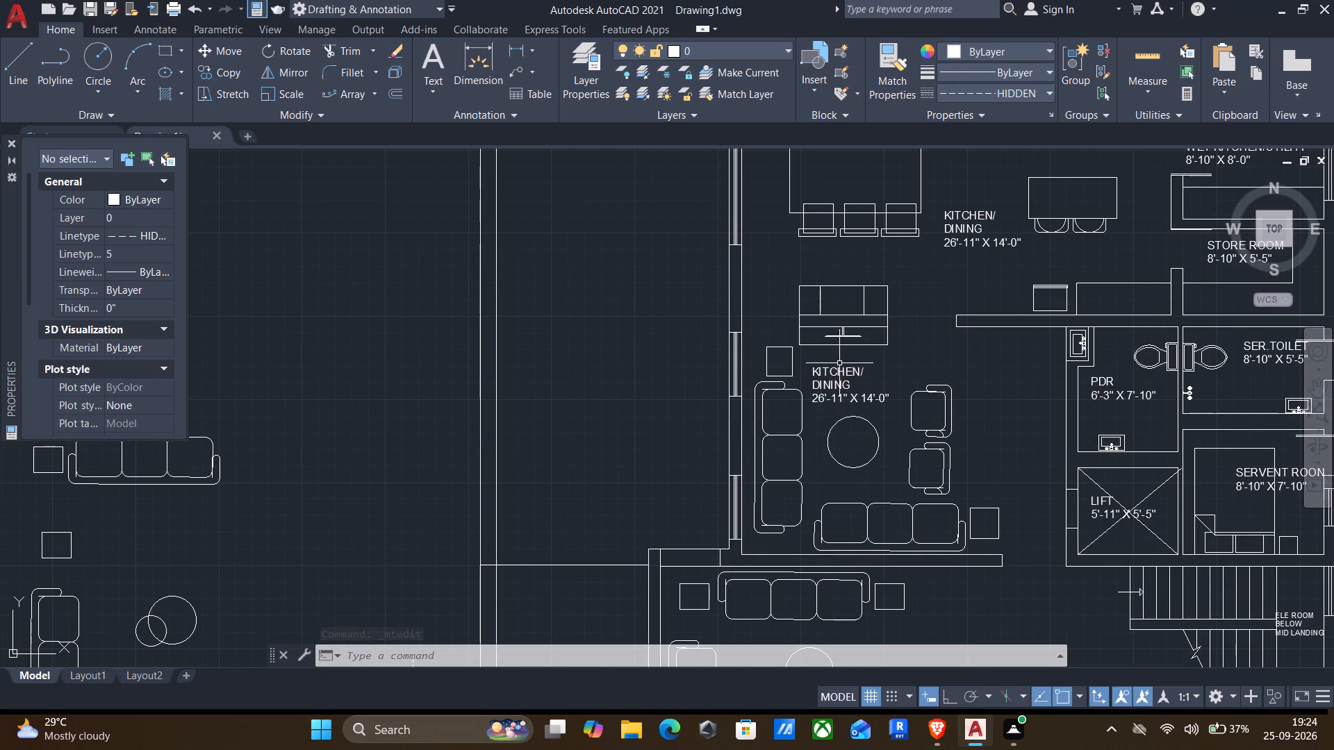
double_click(835, 369)
drag(878, 381, 697, 332)
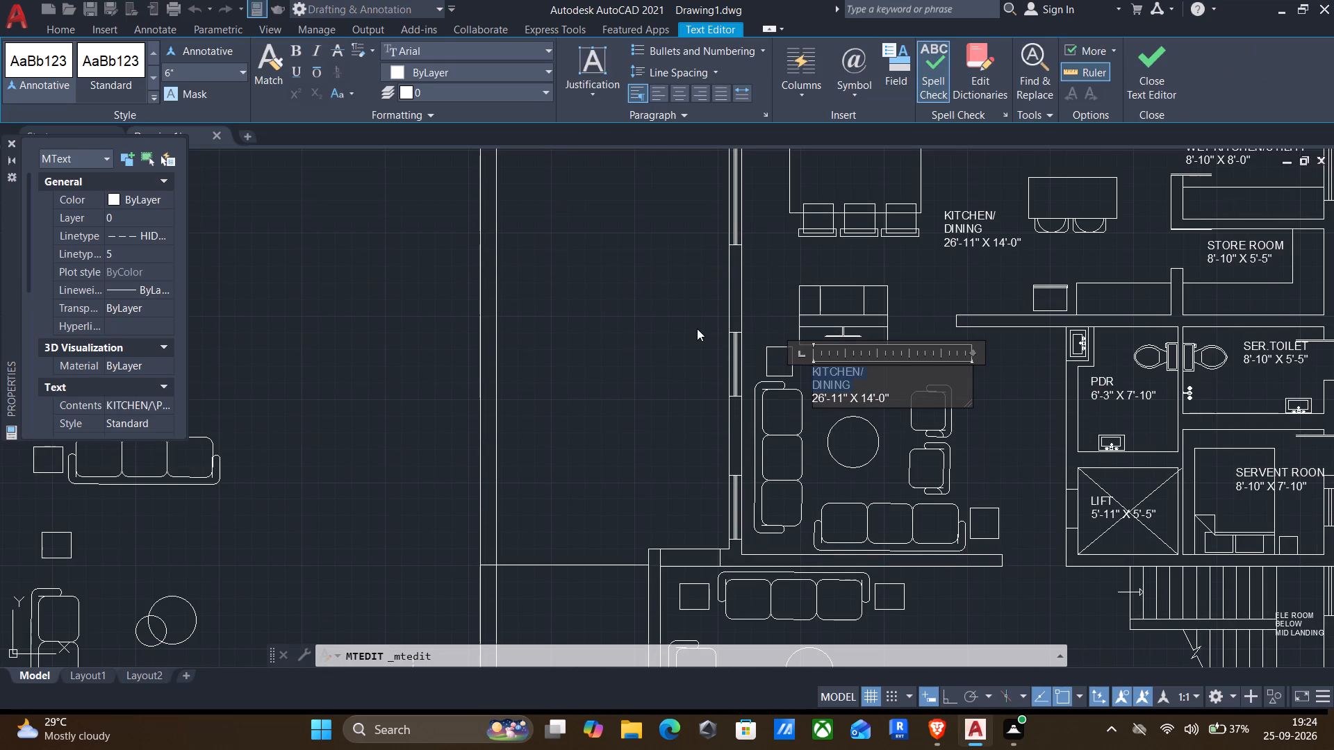
text(LIVING ROOM)
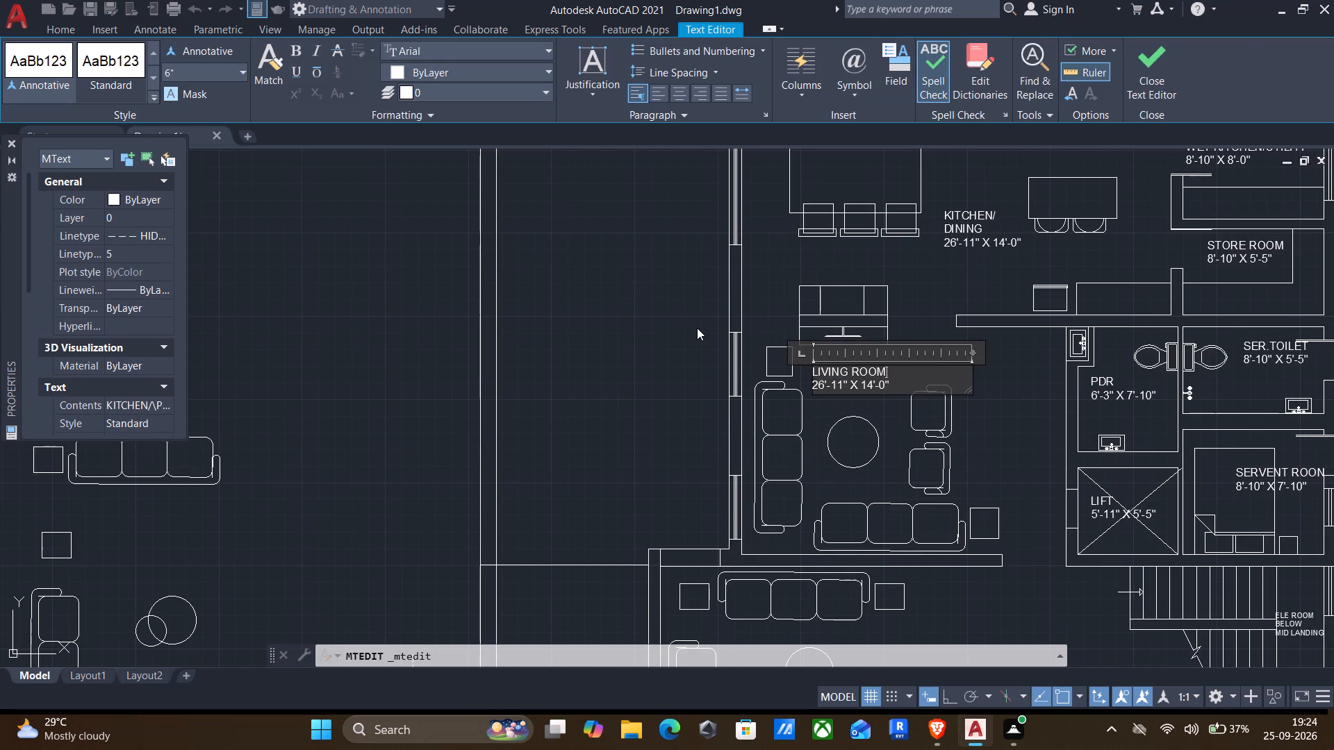
Set the first dimension in the LIVING ROOM label's size line to 20'-4".
scroll(825, 360, up, 2)
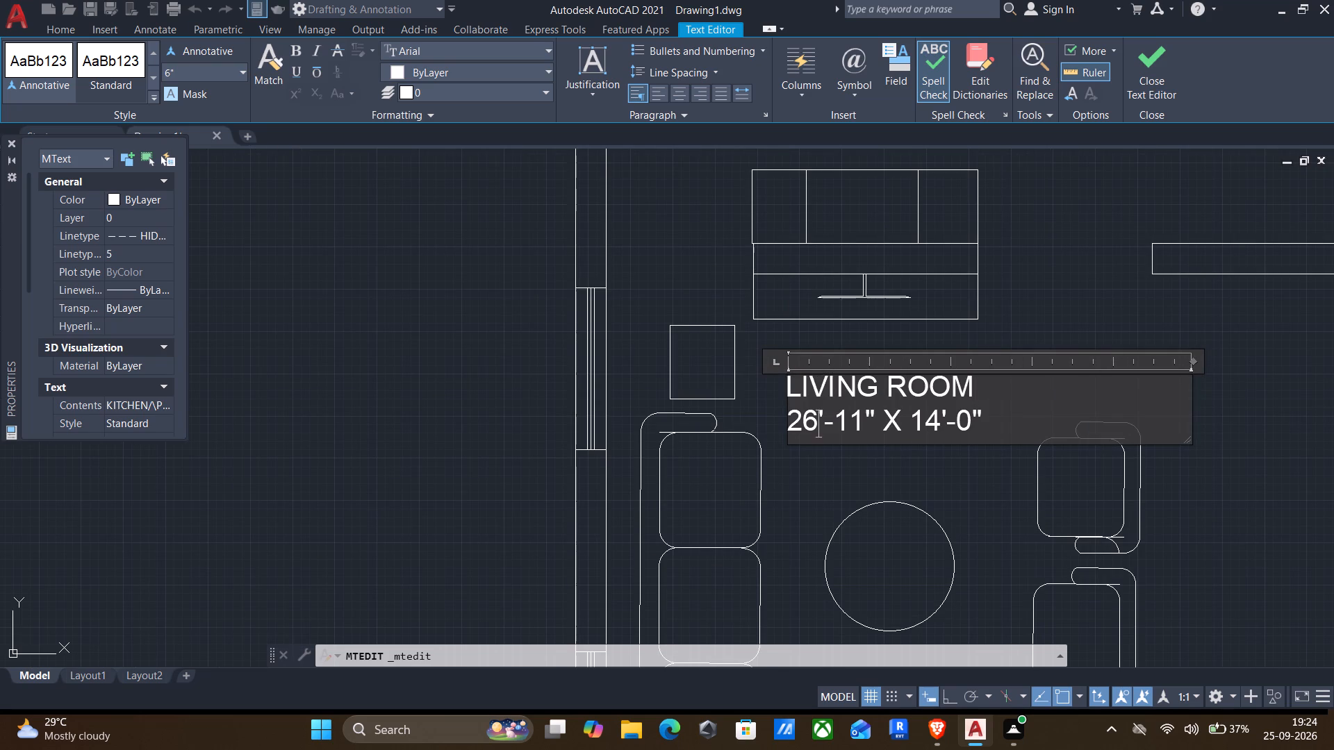
click(814, 426)
key(BackSpace)
key(0)
scroll(880, 437, up, 2)
click(828, 411)
key(BackSpace)
key(BackSpace)
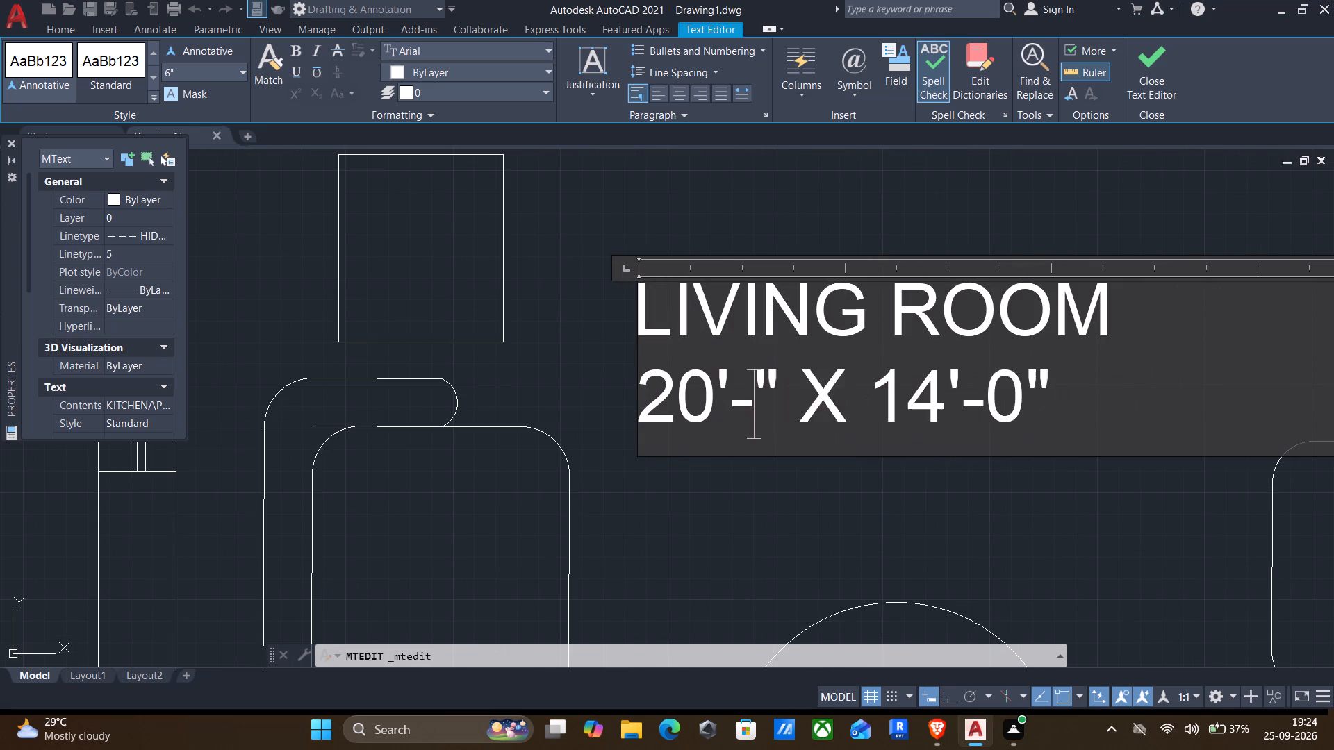
key(4)
Set the second dimension in the LIVING ROOM label's size line to 14'-3" and finish editing the label.
scroll(1012, 381, up, 2)
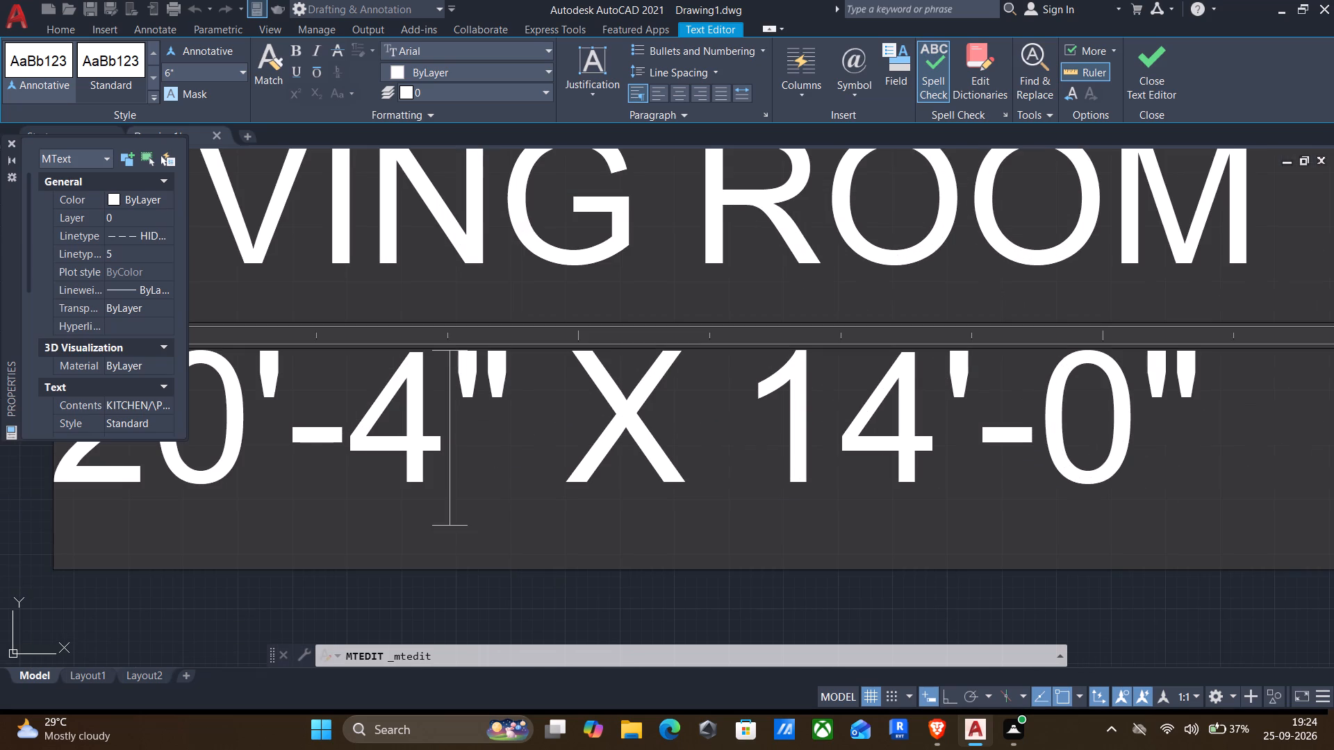
click(1135, 411)
key(BackSpace)
key(3)
scroll(1133, 429, down, 3)
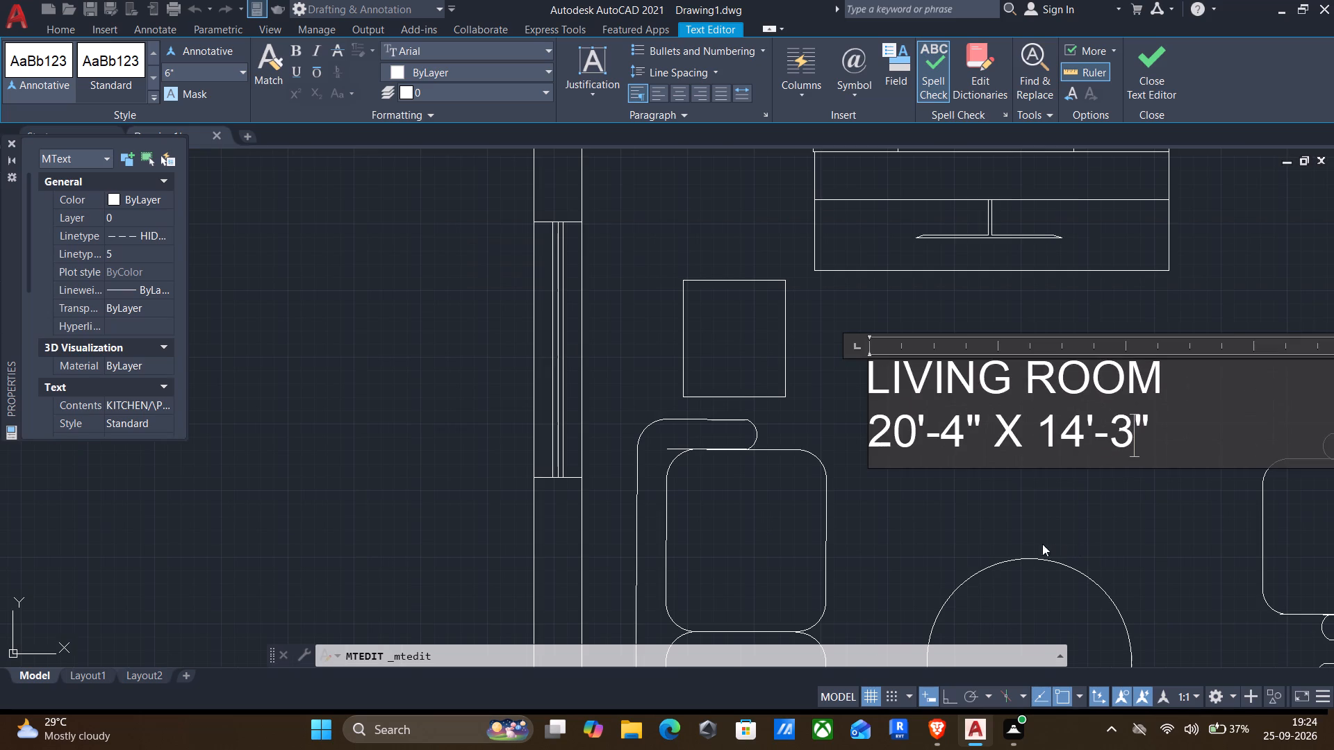
click(989, 535)
Replace the entire text of the spare KITCHEN/DINING label in the open area west of the plan with UP.
scroll(976, 518, down, 5)
middle_drag(1049, 504, 967, 437)
middle_drag(865, 366, 757, 279)
middle_drag(747, 265, 744, 259)
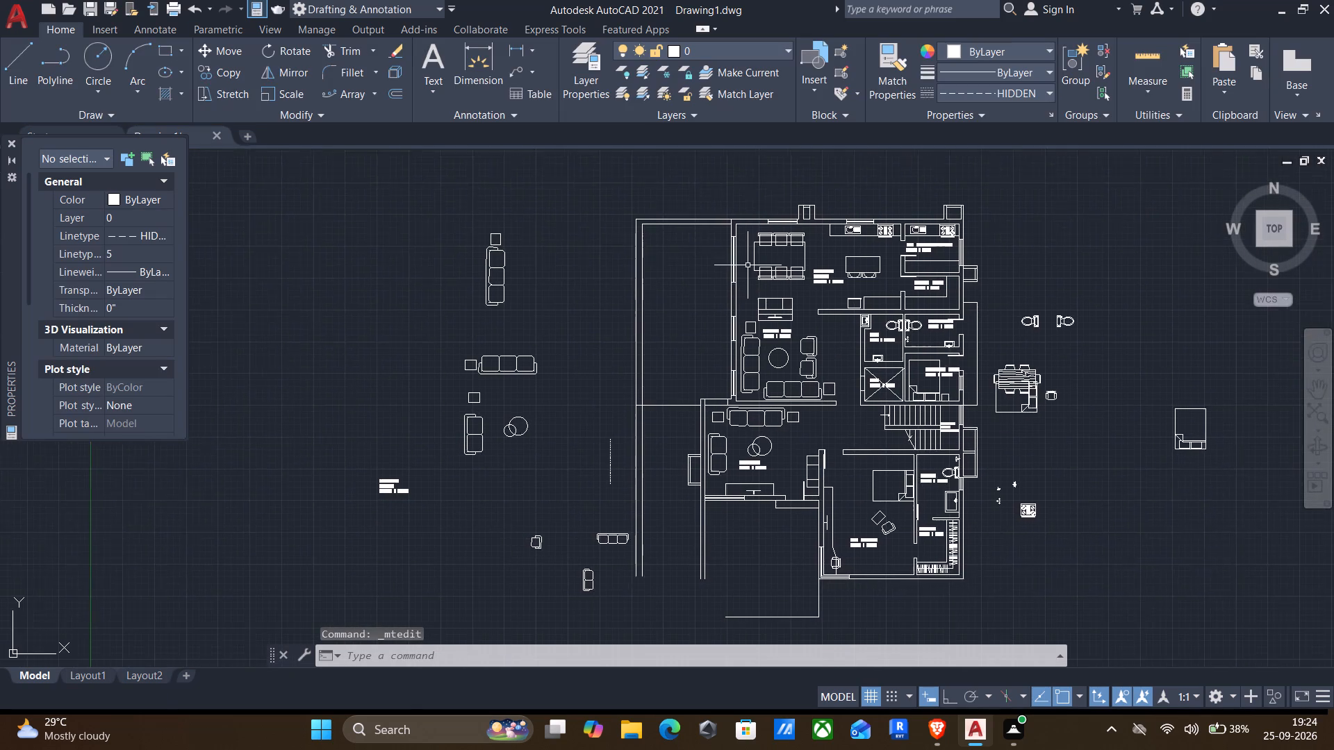
middle_drag(744, 259, 743, 258)
middle_drag(477, 439, 579, 323)
scroll(473, 372, up, 2)
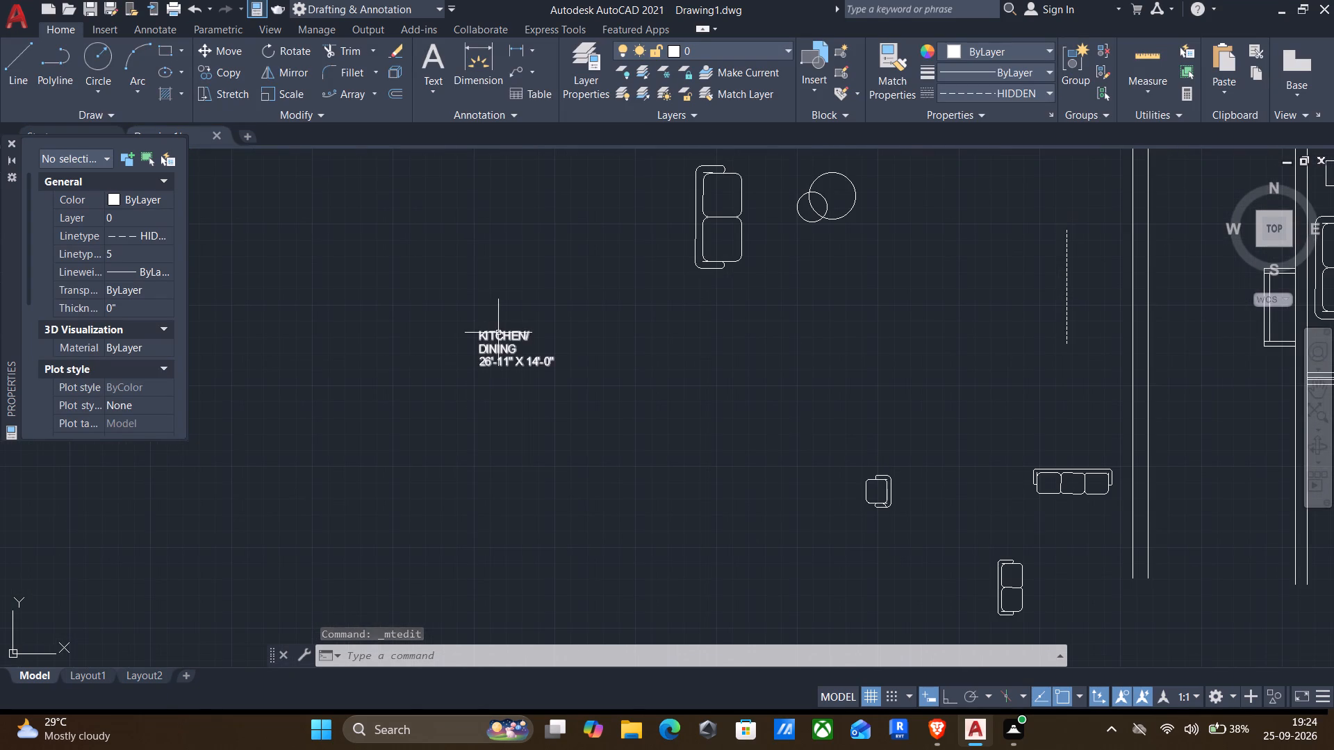
click(498, 333)
double_click(498, 332)
drag(571, 356, 324, 283)
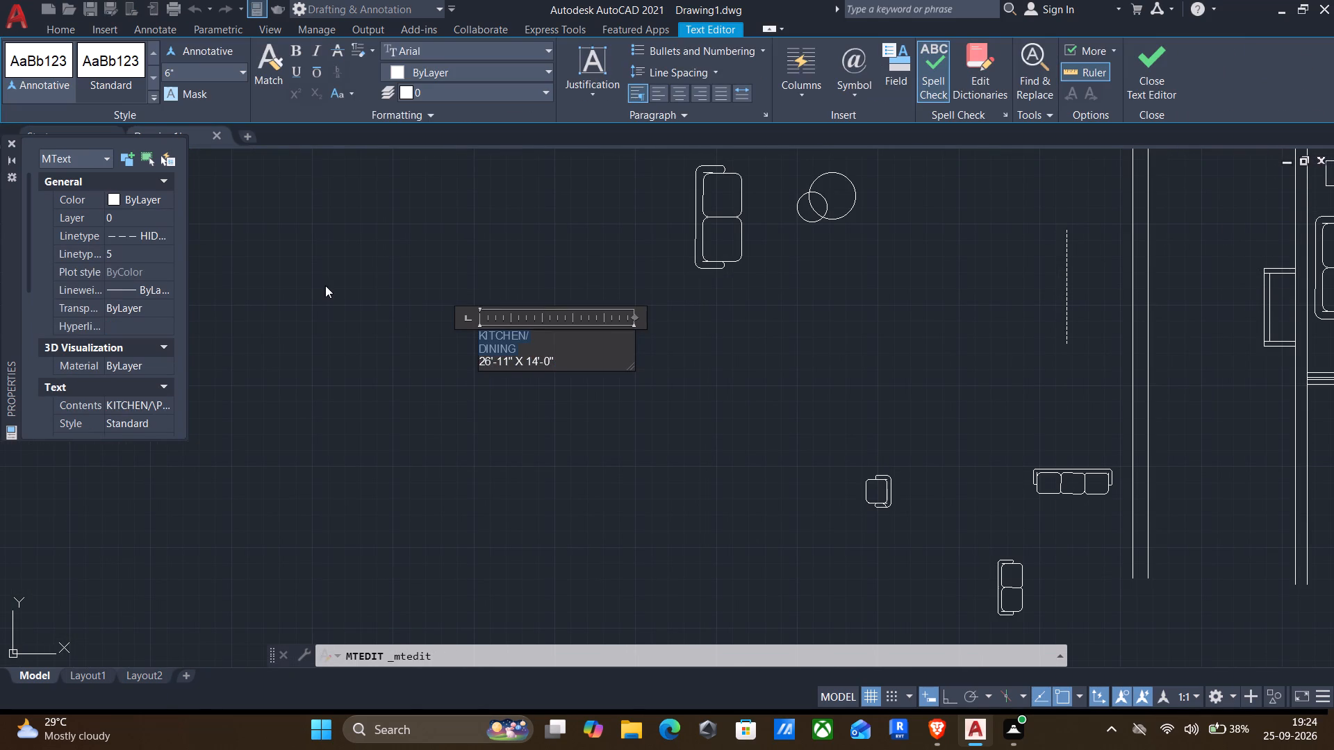
drag(582, 367, 386, 325)
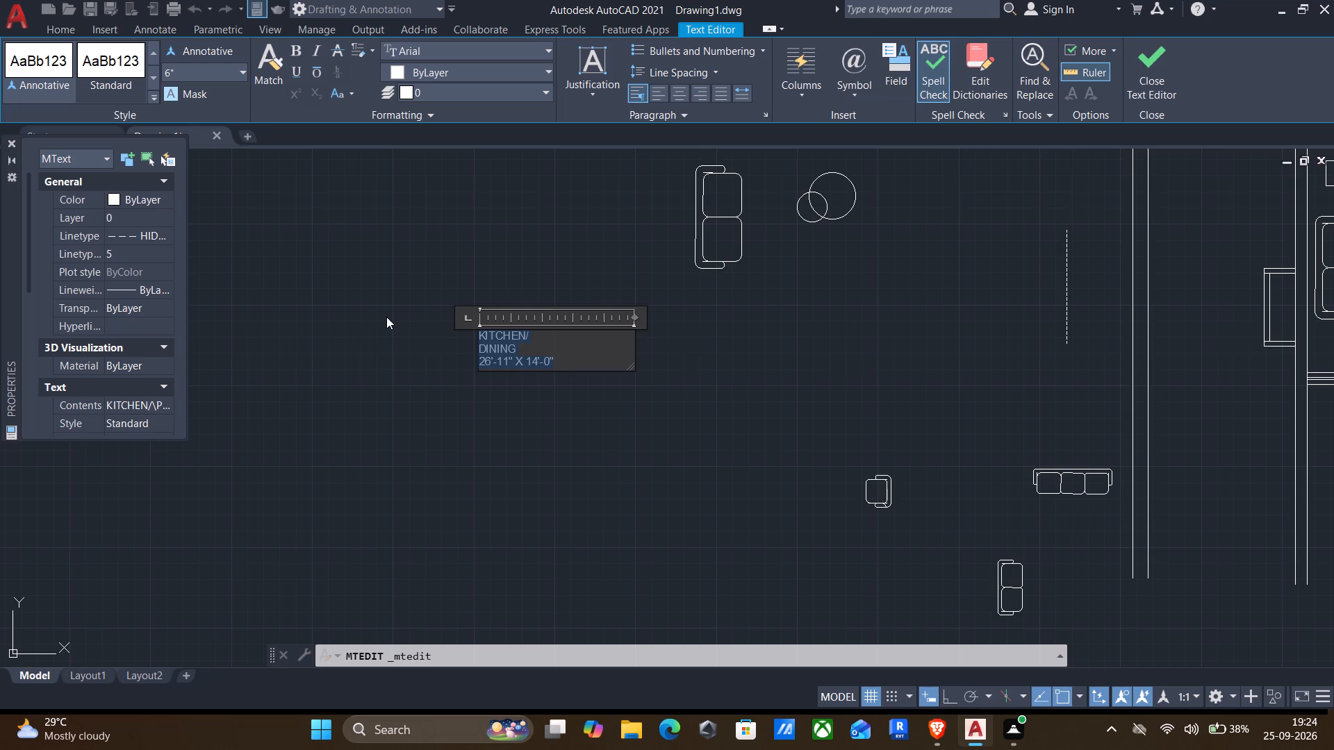
text(UO)
key(BackSpace)
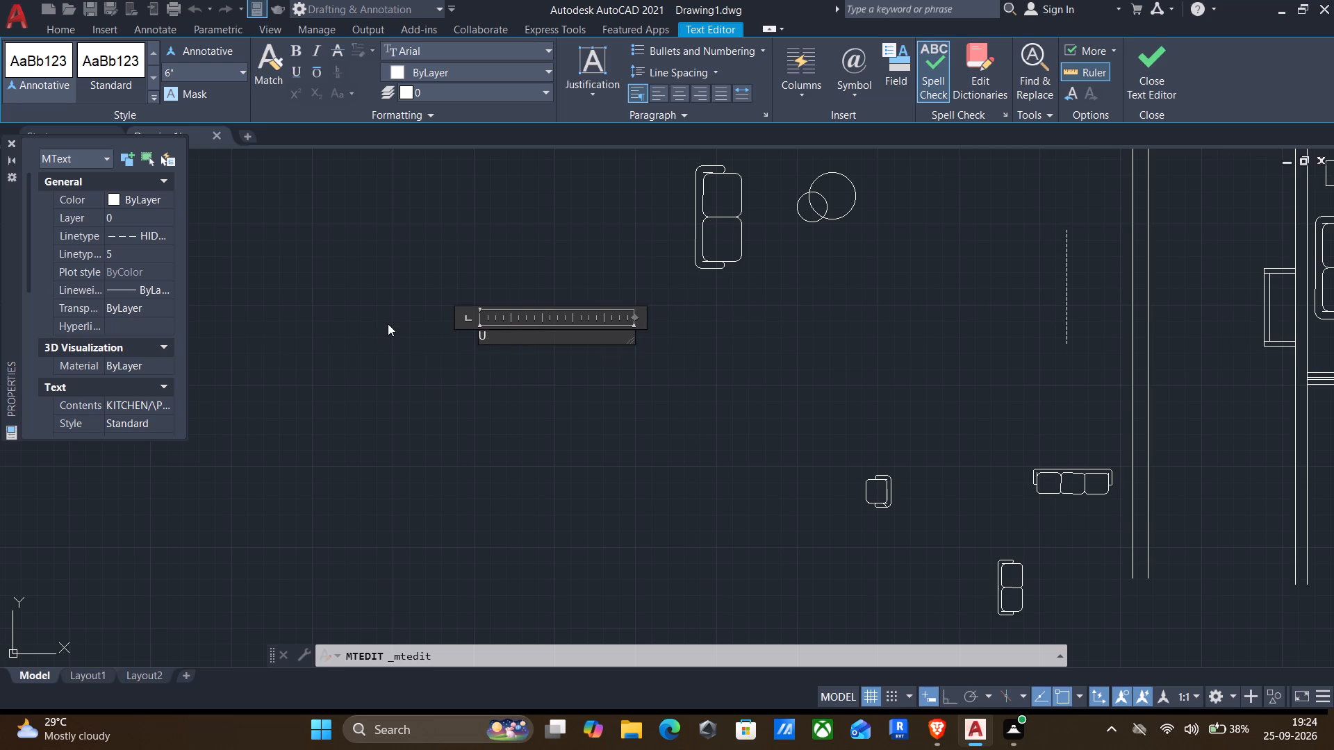
key(p)
click(444, 428)
Copy the UP label to an empty spot just southeast of the original.
click(480, 337)
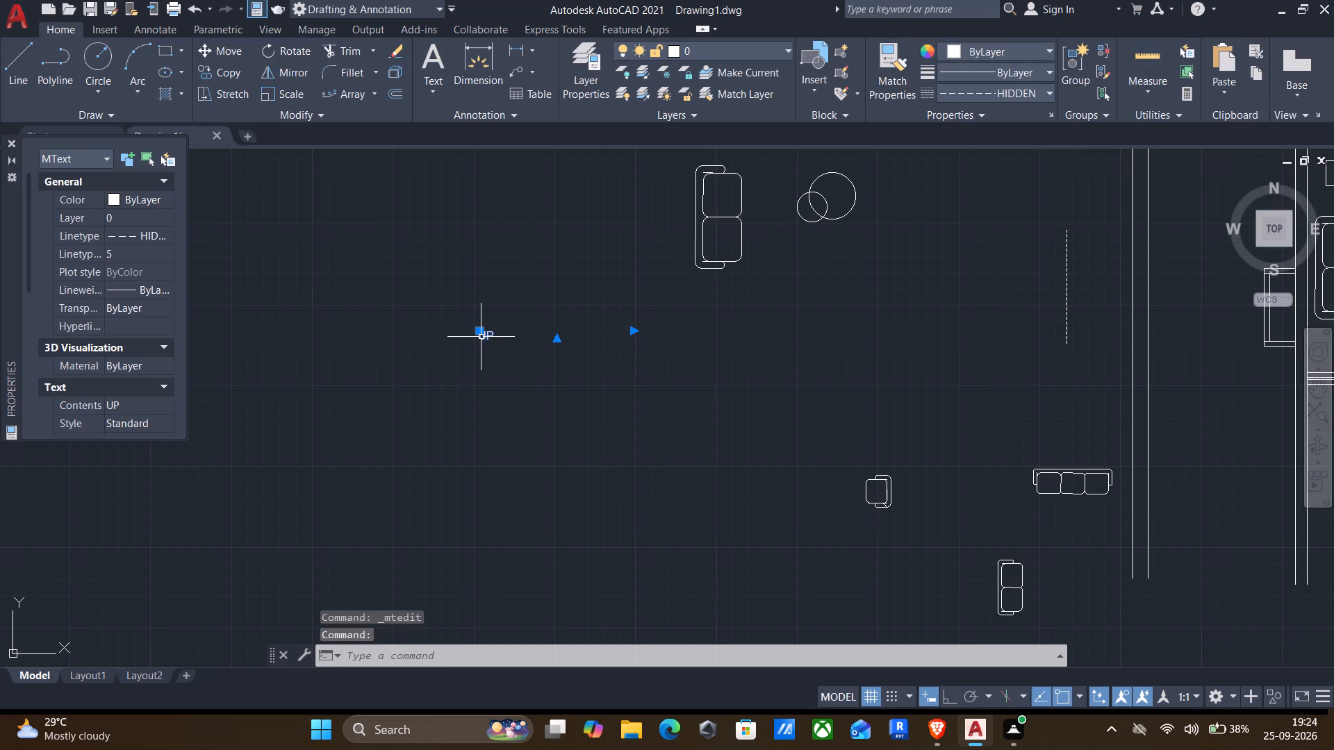
text(CO)
key(Return)
drag(483, 338, 500, 361)
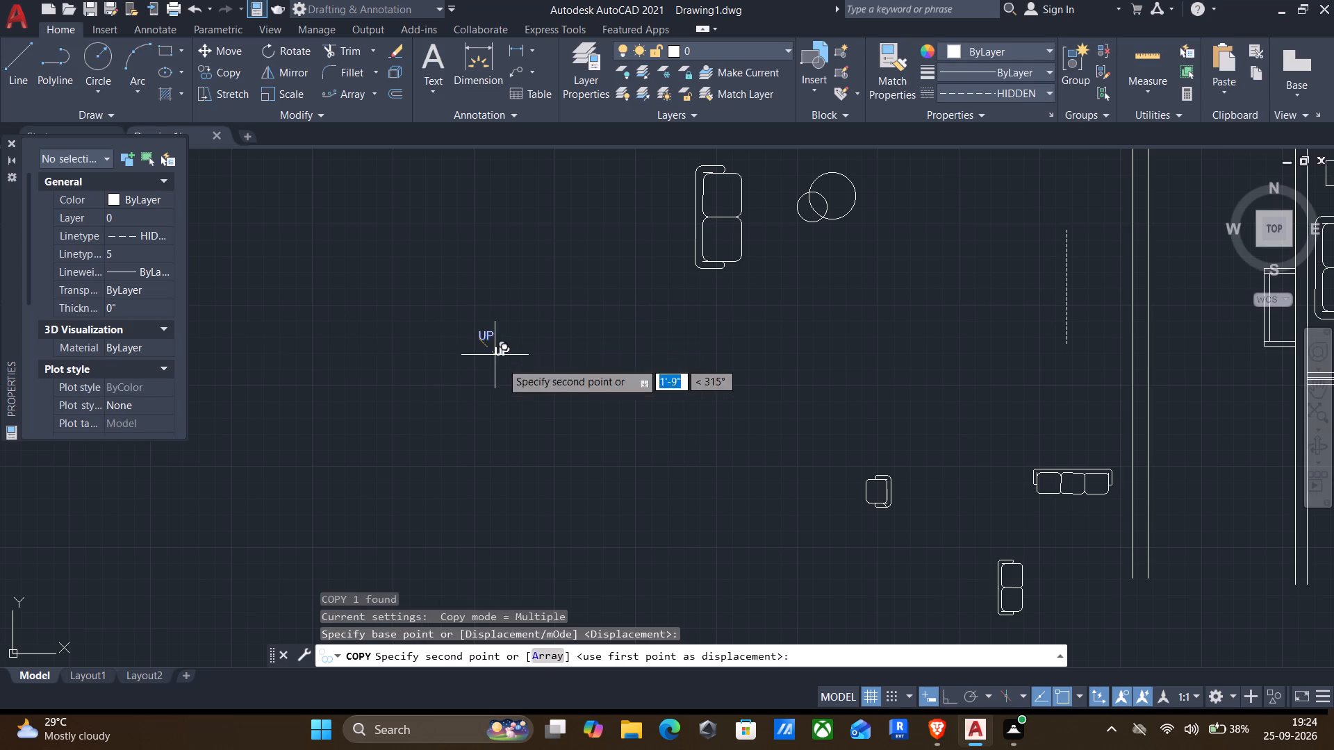
click(585, 385)
key(Escape)
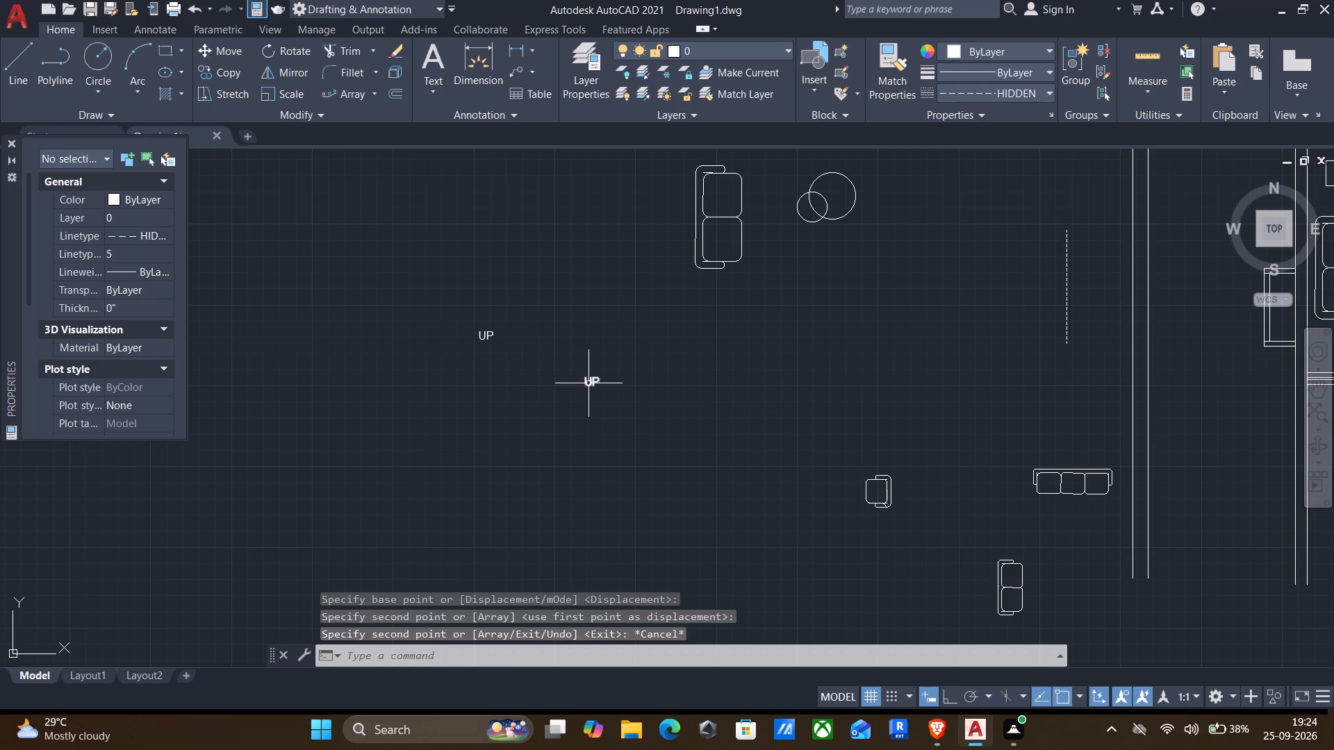
Rotate the copied UP label 90° counterclockwise so it reads vertically.
drag(563, 360, 569, 369)
click(638, 420)
text(RO)
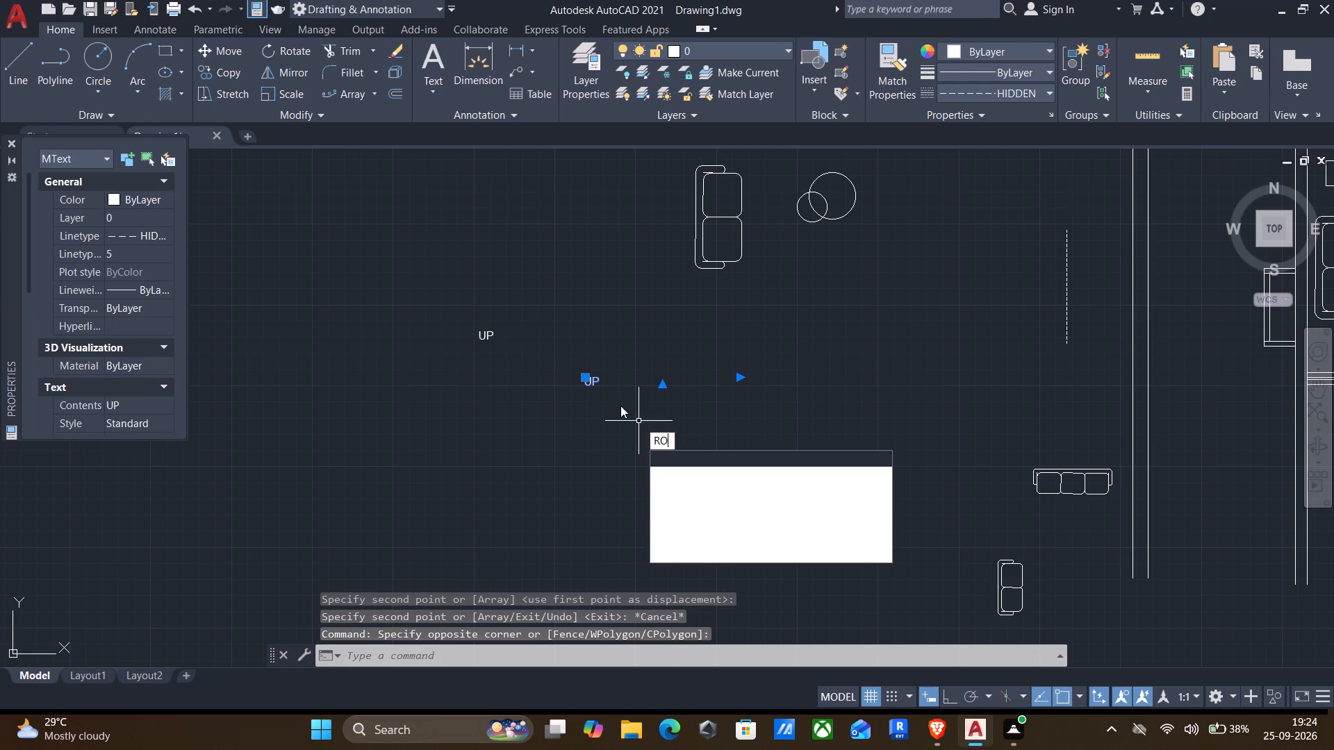
key(Return)
drag(584, 374, 584, 368)
key(F8)
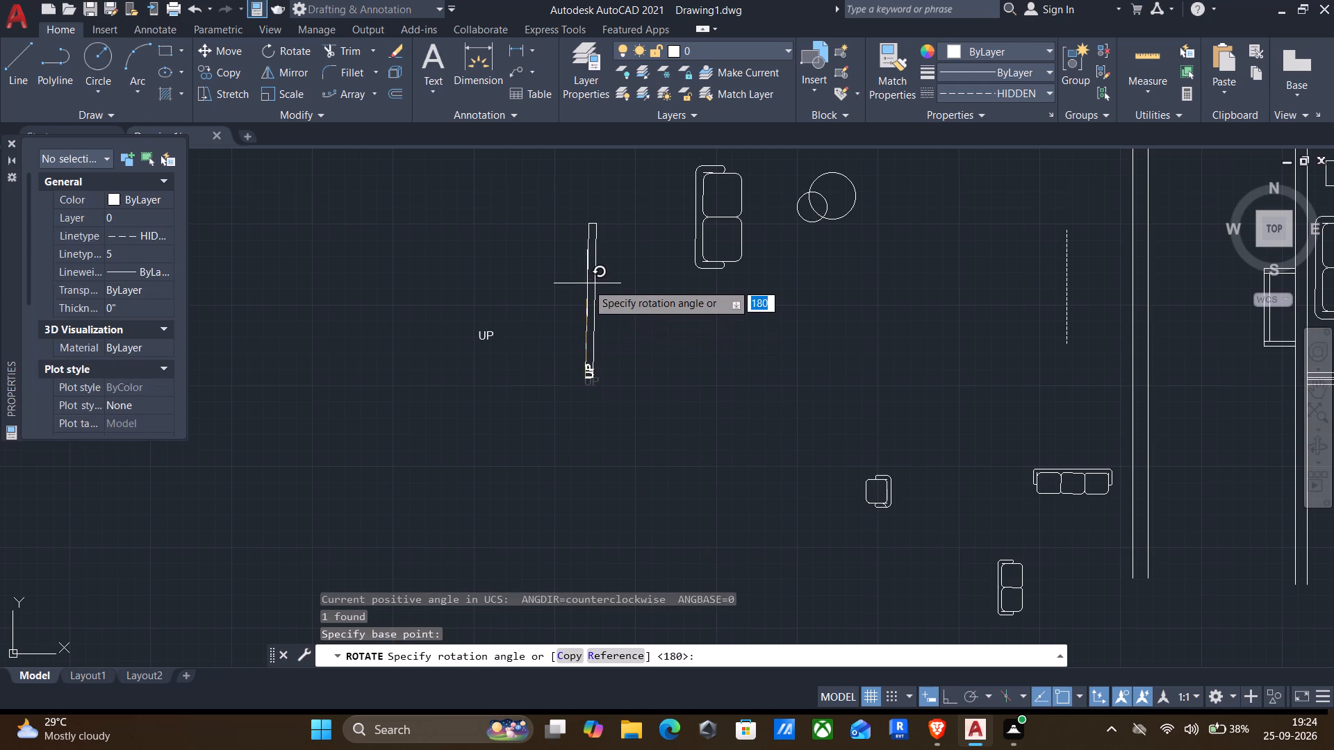
click(582, 267)
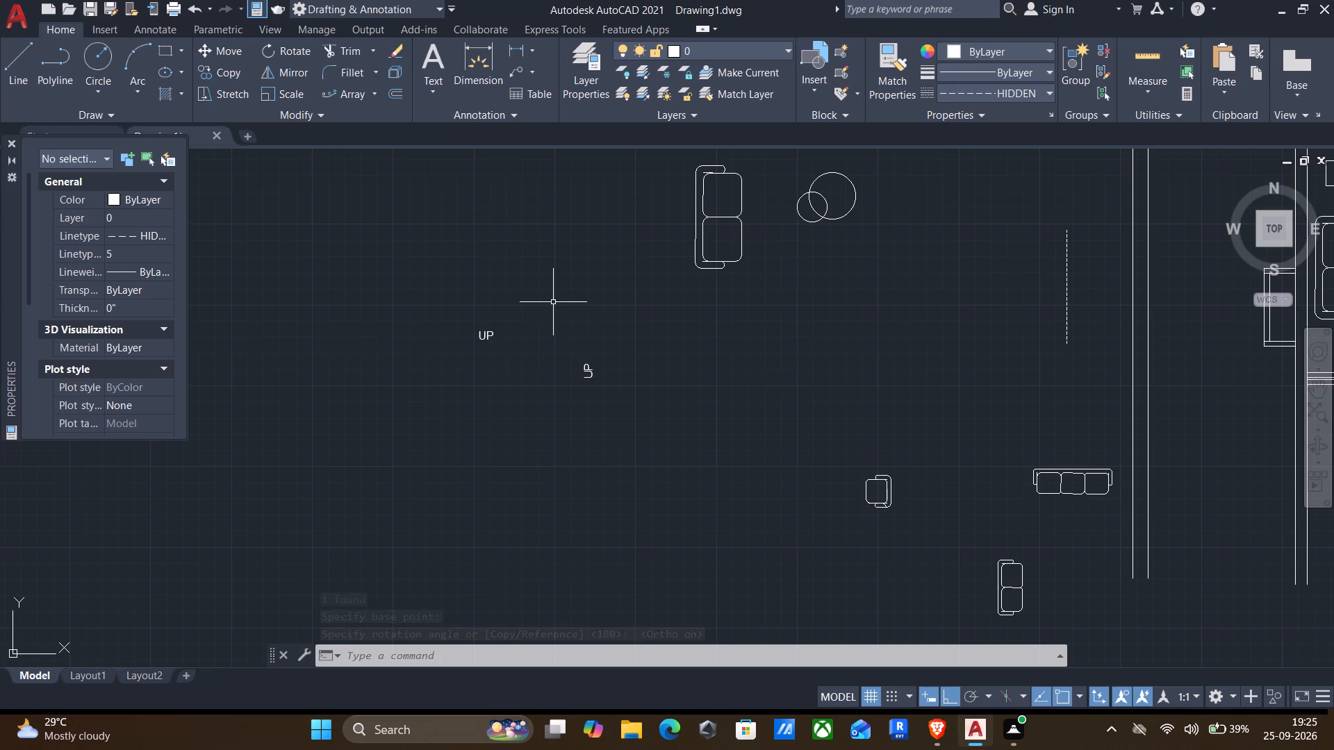
Copy the vertical UP label into the narrow box outside the east wall beside the TOILET fixture.
click(552, 353)
click(618, 409)
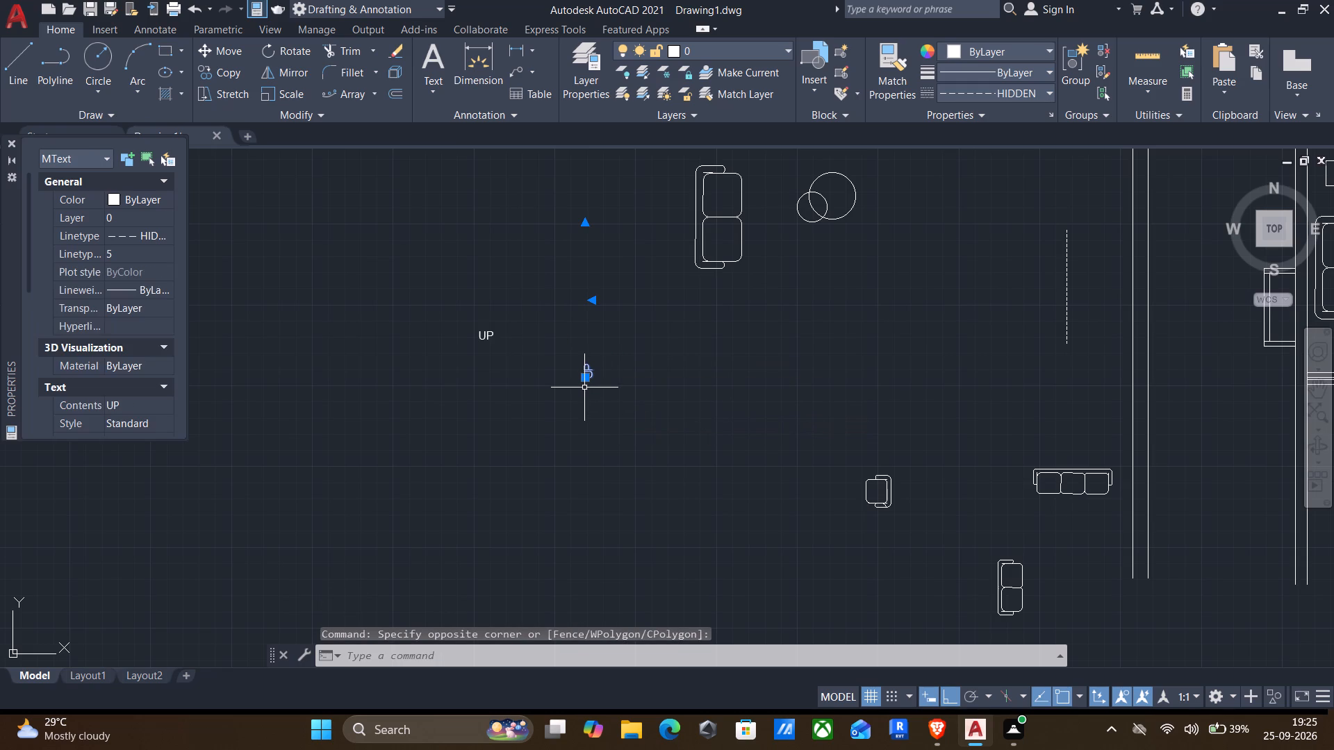
key(c)
key(o)
key(Return)
click(584, 385)
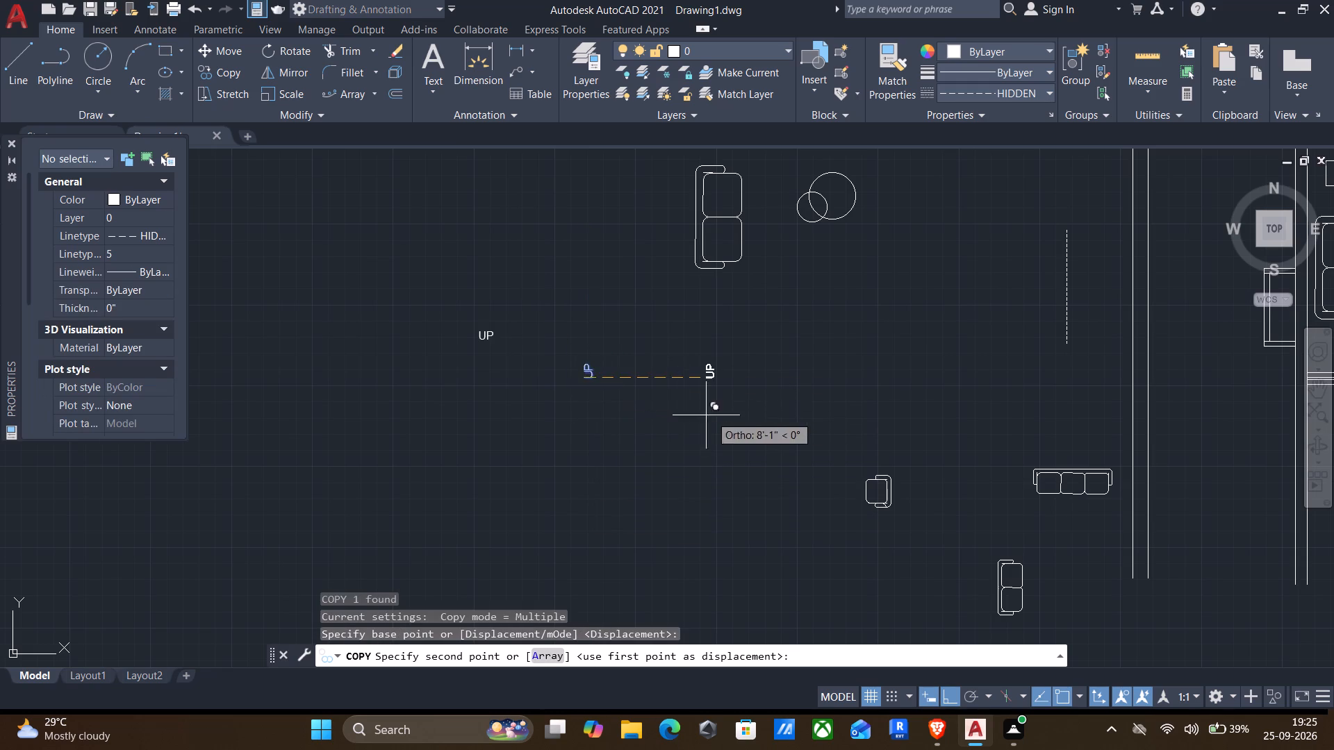
scroll(720, 415, up, 1)
middle_drag(720, 415, 472, 351)
scroll(477, 358, down, 2)
key(F8)
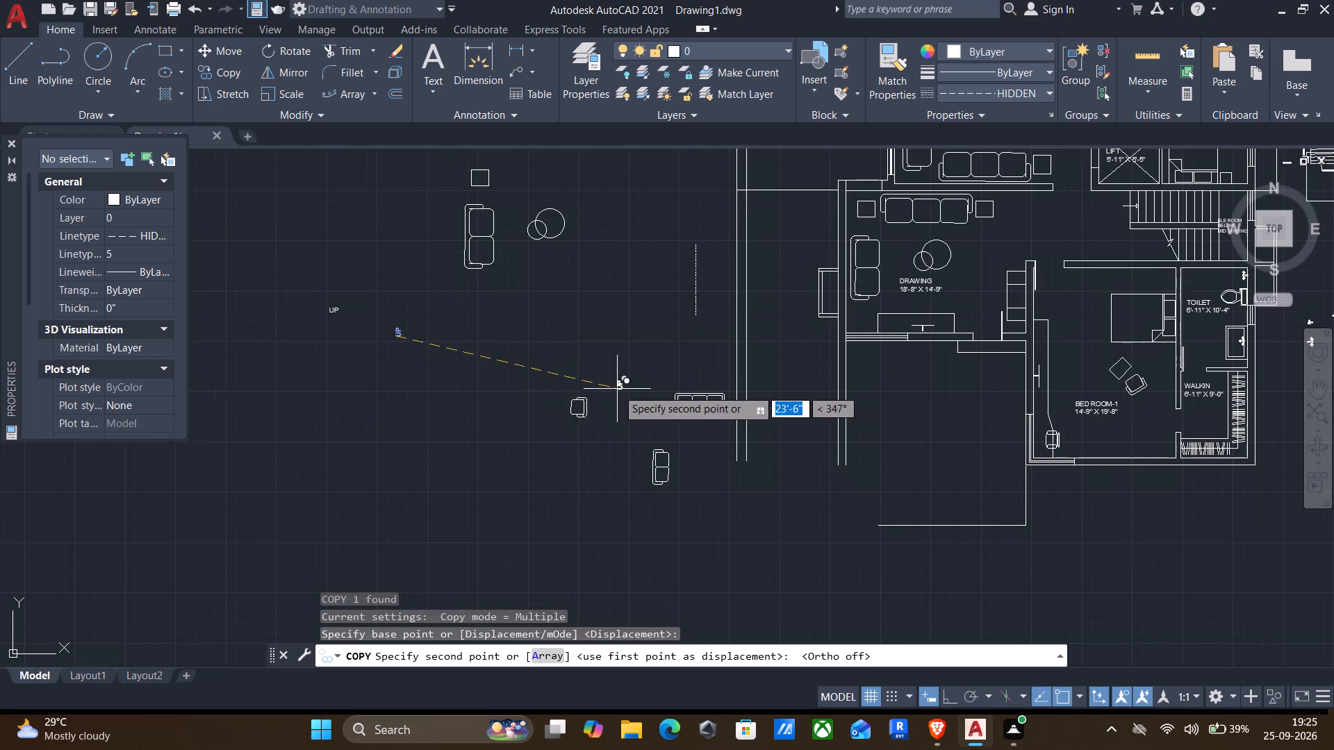
scroll(618, 389, down, 2)
scroll(884, 358, up, 4)
scroll(788, 316, up, 1)
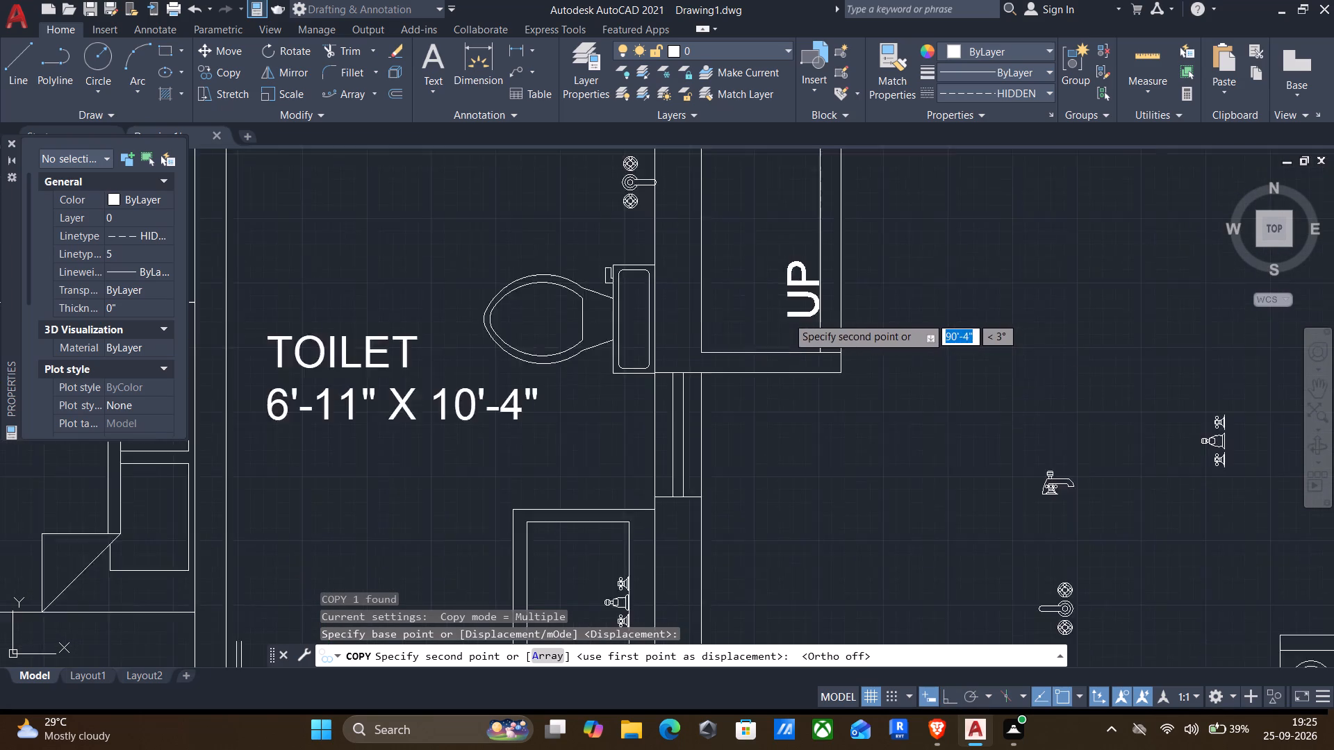
scroll(787, 317, up, 2)
click(714, 351)
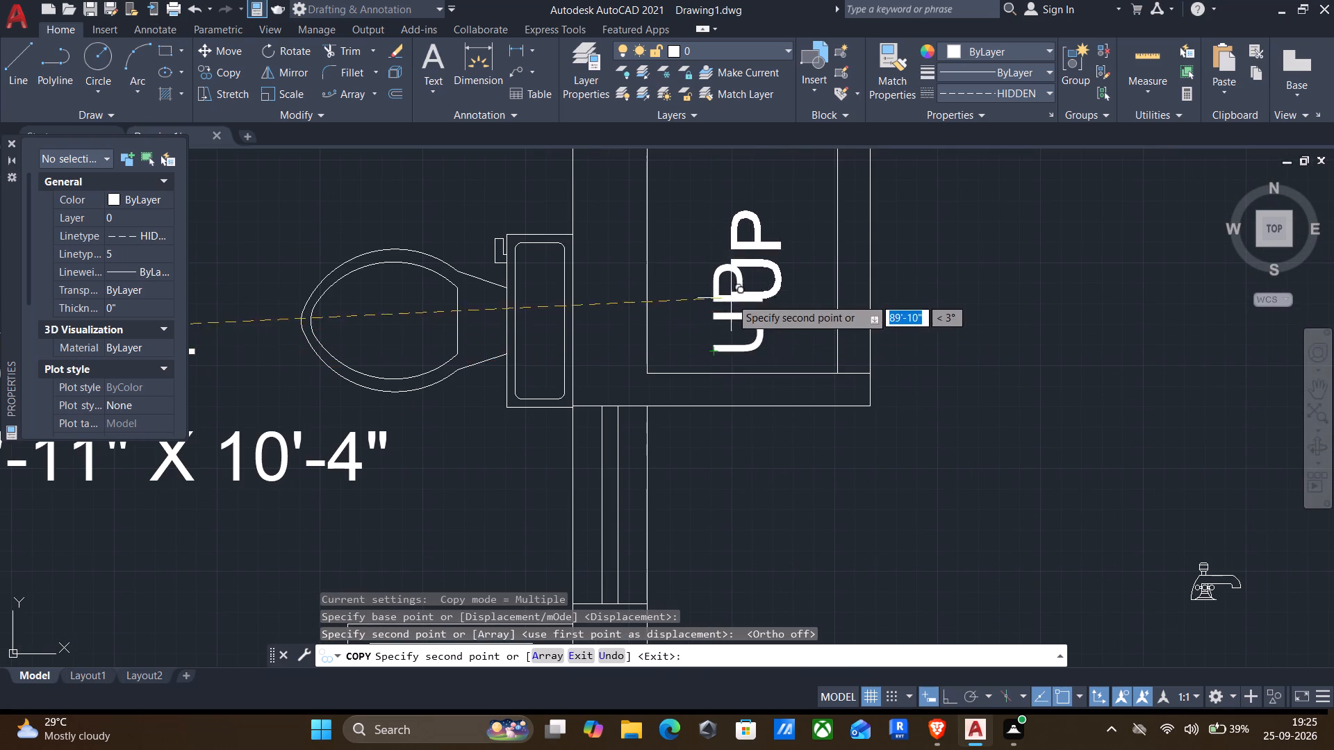
Place another vertical UP copy in the adjoining box to the north, east of the staircase.
middle_drag(723, 388, 712, 622)
scroll(726, 461, down, 2)
middle_drag(725, 408, 727, 515)
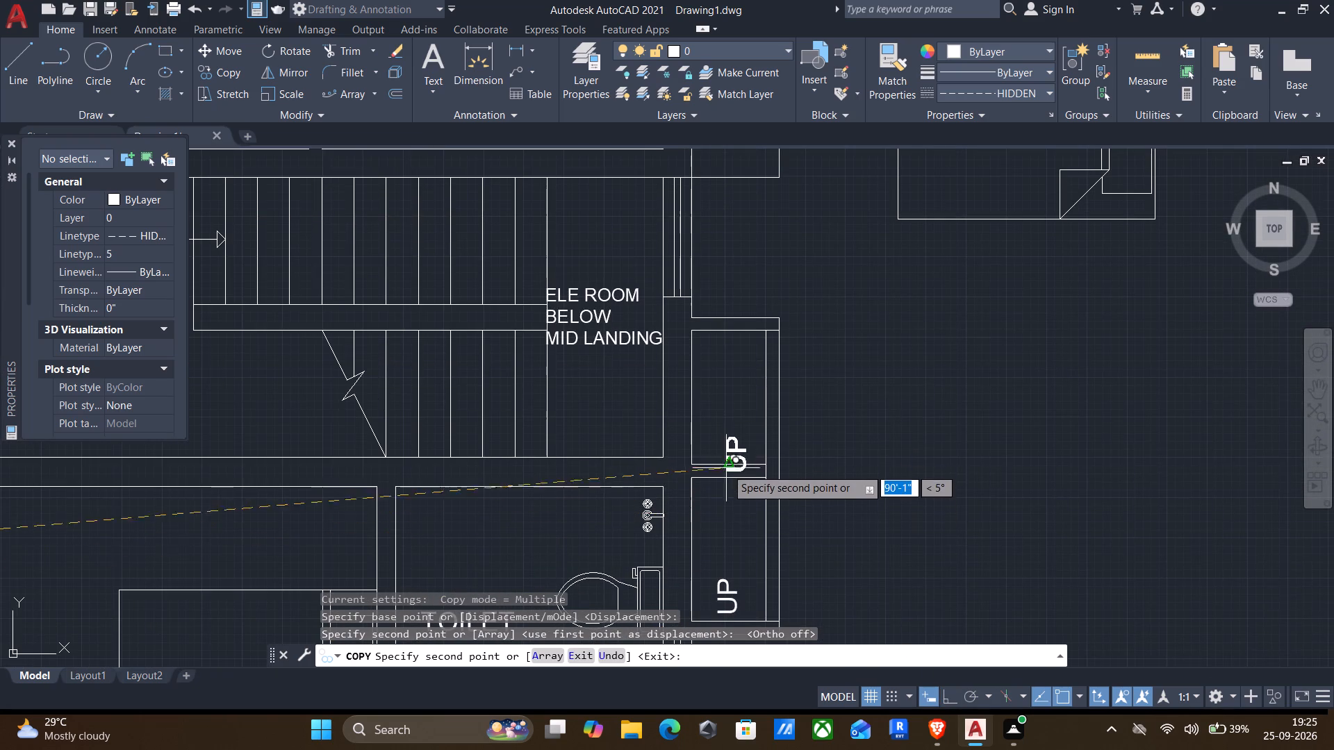
click(726, 448)
Place a spare vertical UP copy in the open area west of the plan and end the Copy command.
scroll(714, 447, down, 1)
middle_drag(714, 447, 1039, 355)
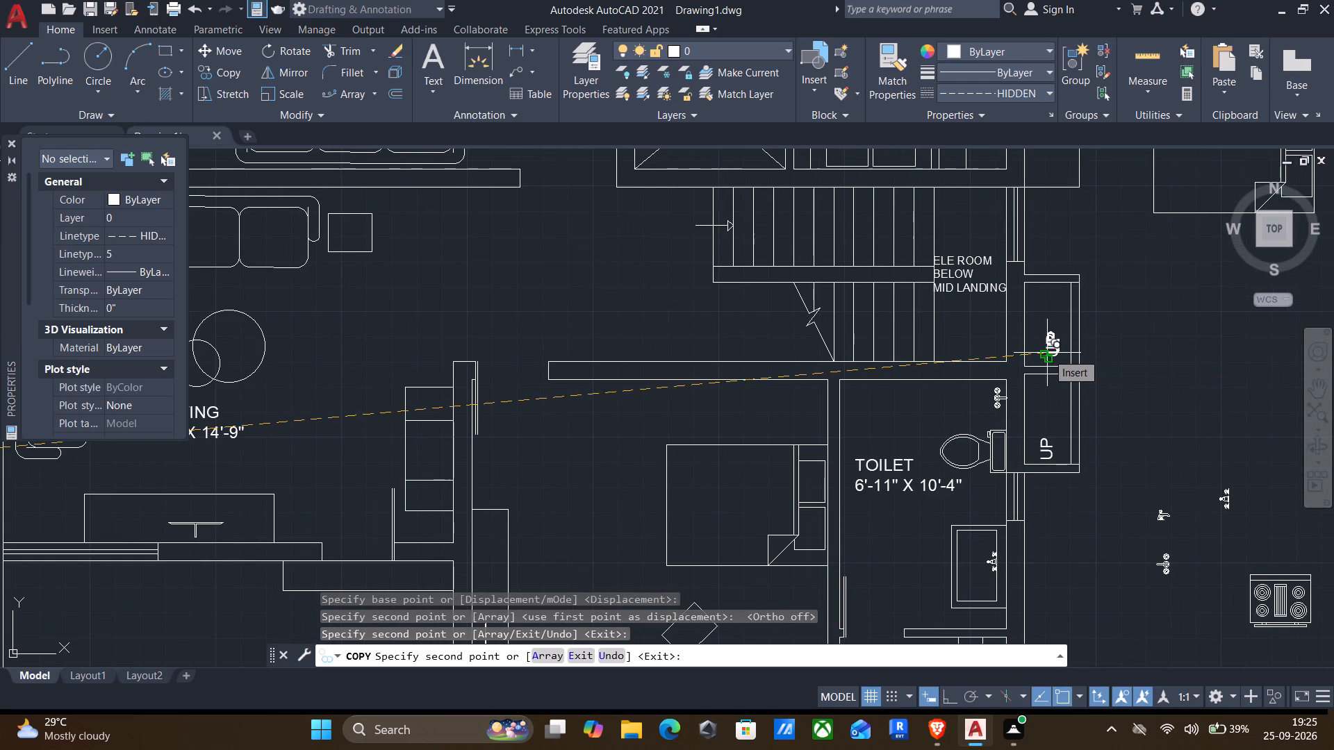
middle_drag(975, 384, 1280, 385)
scroll(1064, 413, down, 2)
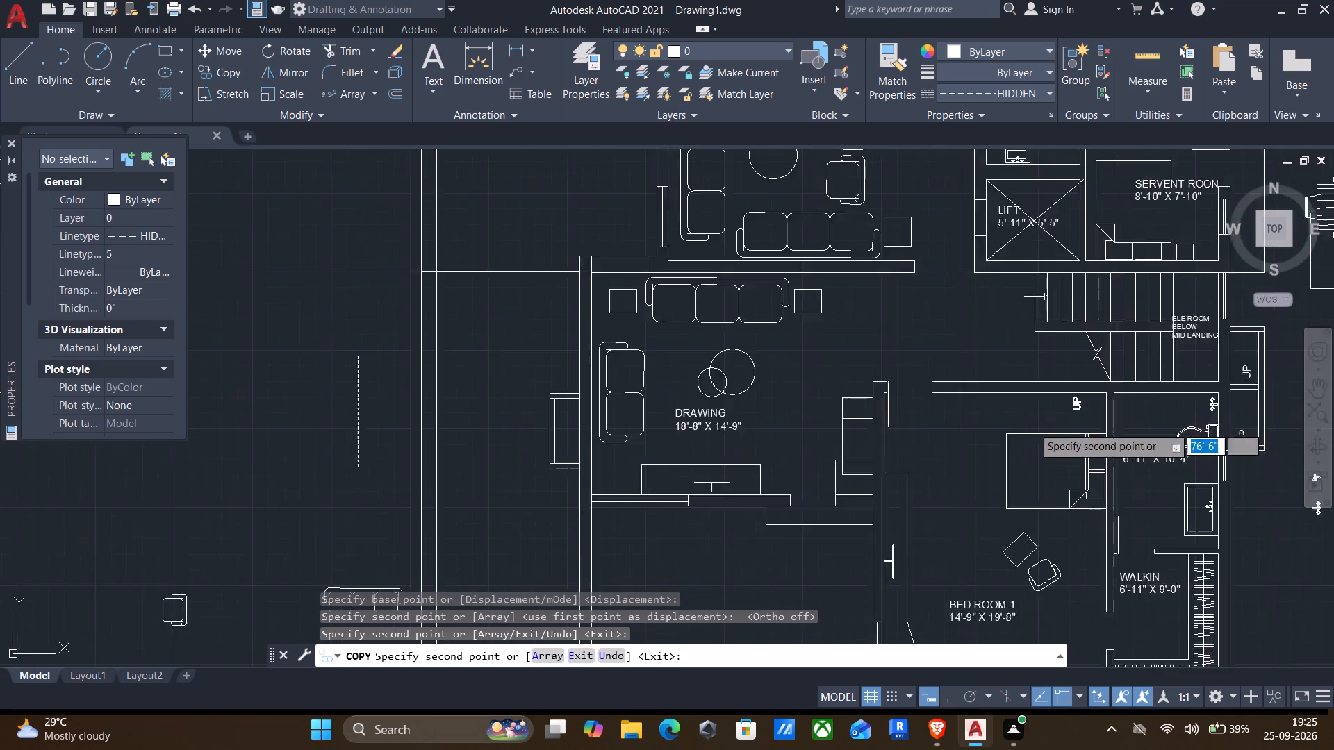
middle_drag(962, 423, 1142, 401)
click(575, 452)
key(Escape)
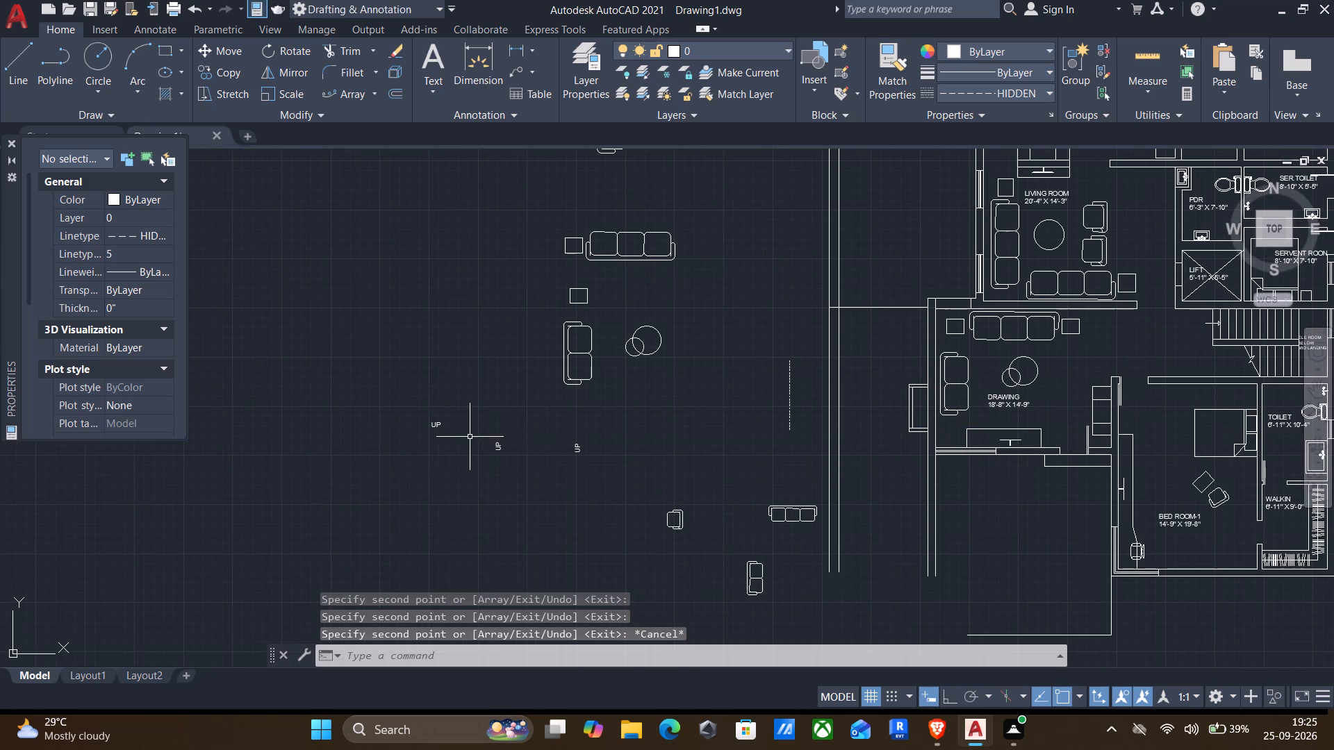
Copy the horizontal UP label into the narrow projecting box on the north wall near the dining table.
click(469, 437)
click(385, 395)
text(CO)
key(Return)
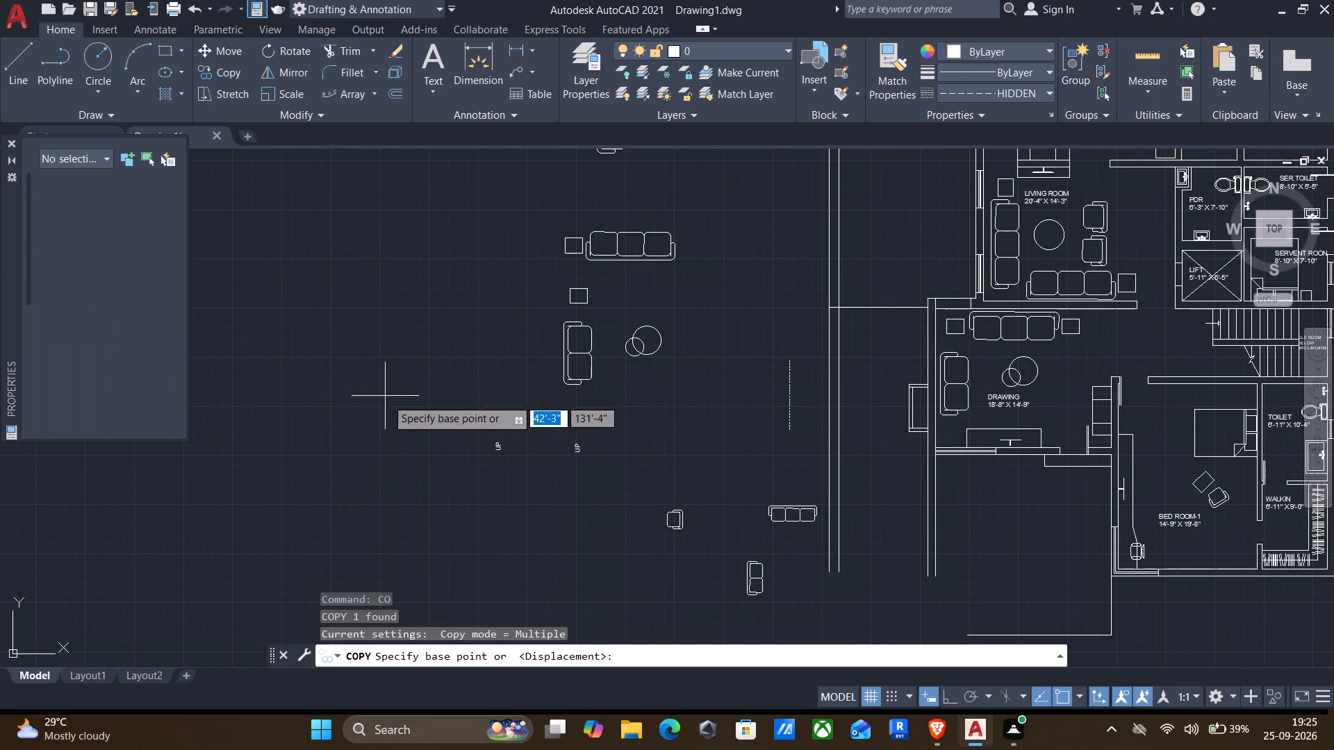
scroll(396, 411, up, 2)
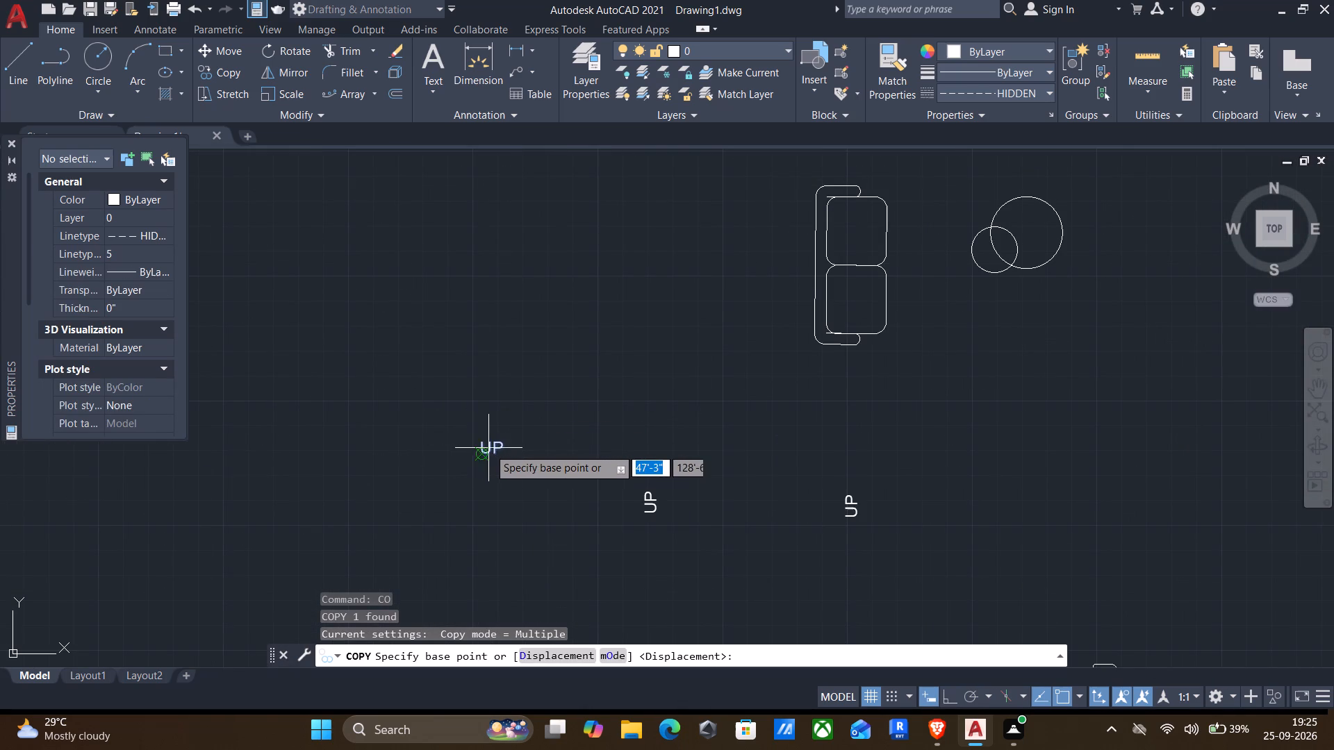
scroll(489, 448, up, 2)
click(479, 434)
scroll(501, 429, down, 2)
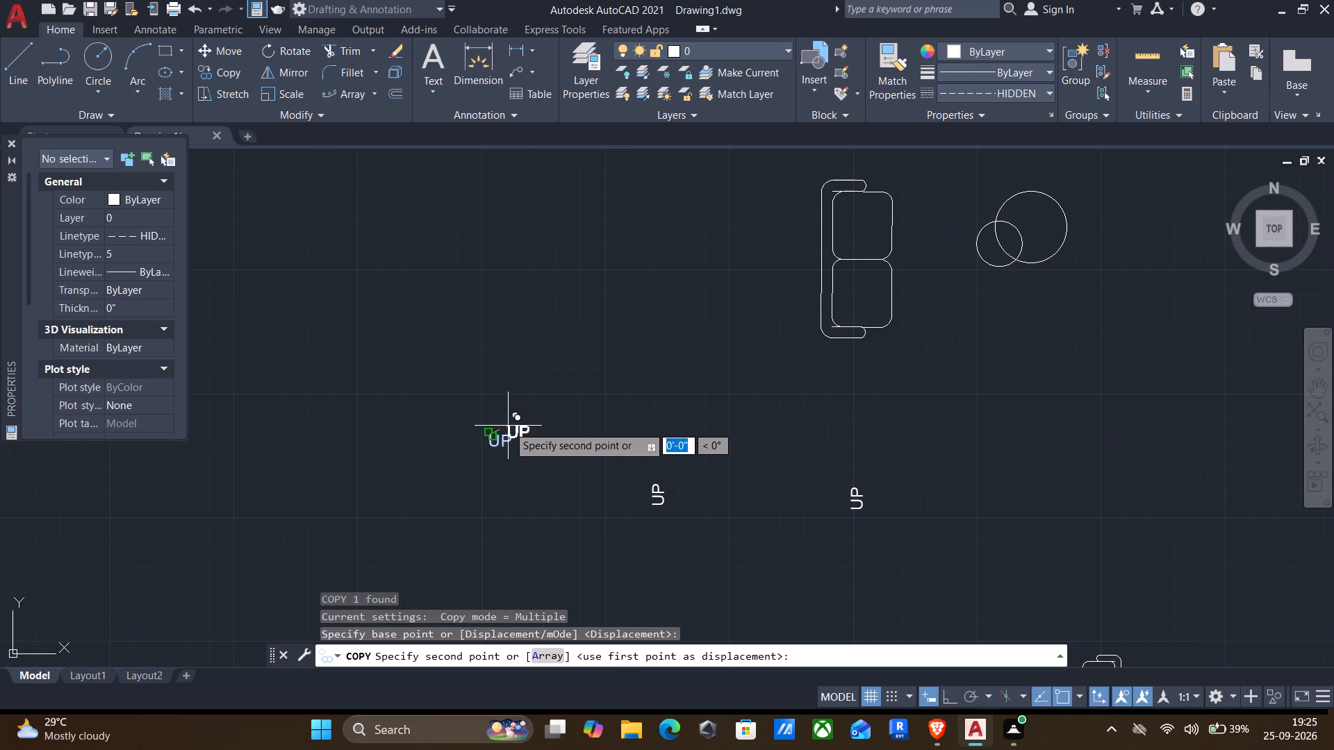
scroll(699, 410, down, 2)
middle_drag(746, 416, 210, 543)
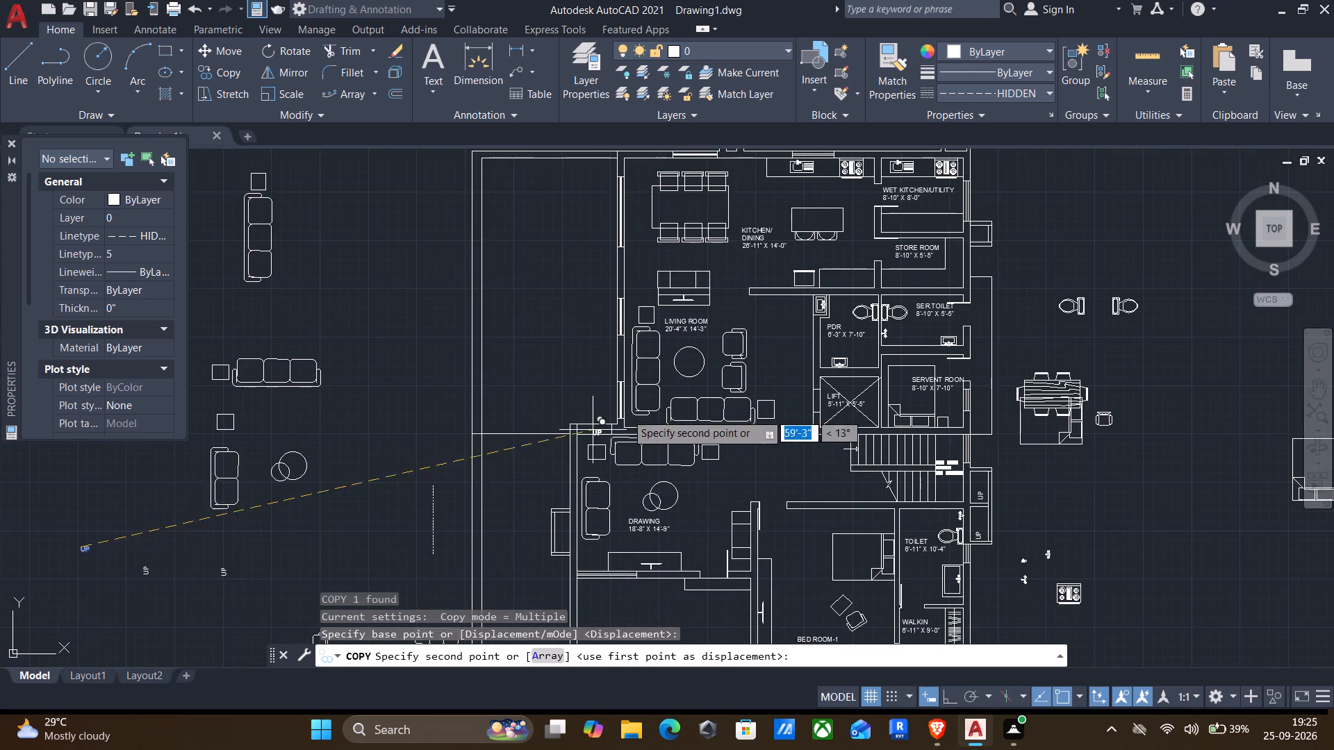
middle_drag(651, 394, 656, 626)
scroll(715, 387, up, 3)
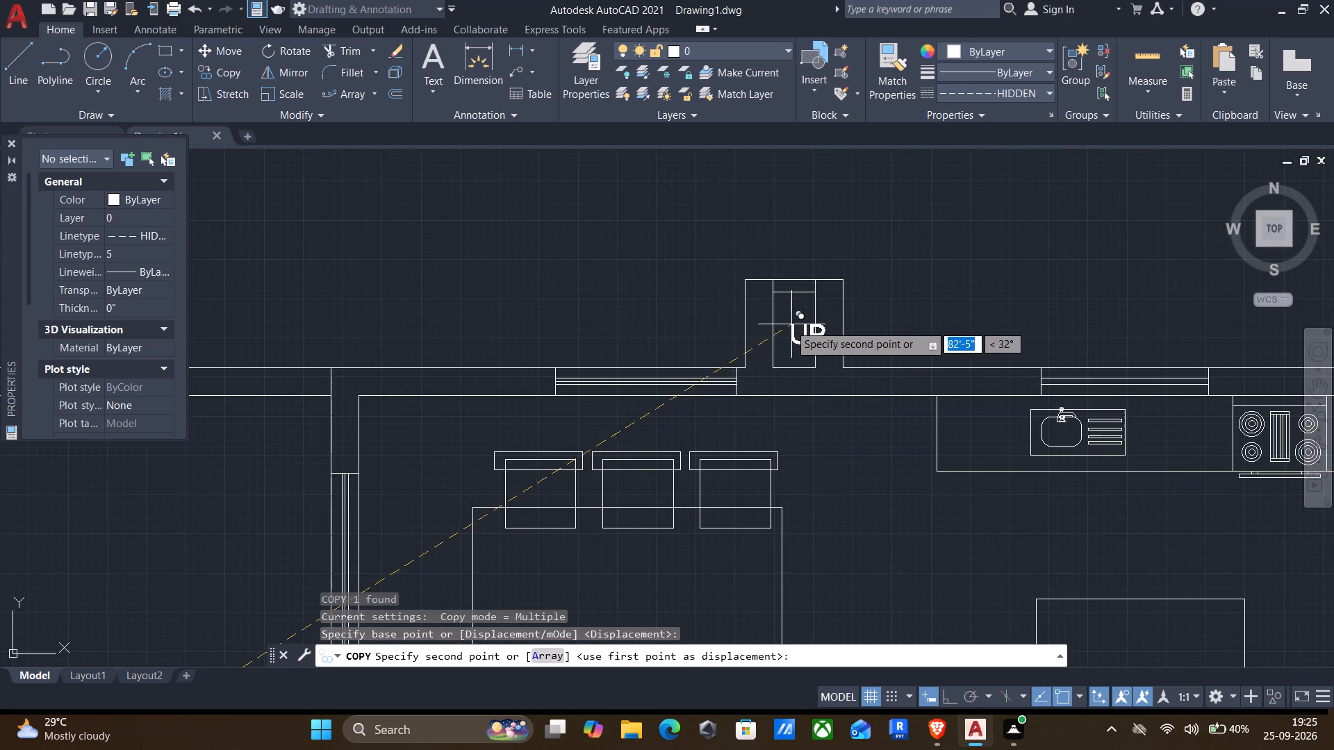
scroll(782, 324, up, 2)
click(771, 310)
Place another horizontal UP copy in the projecting box at the north wall's east end, above the wet kitchen.
scroll(768, 315, down, 3)
middle_drag(880, 339, 514, 349)
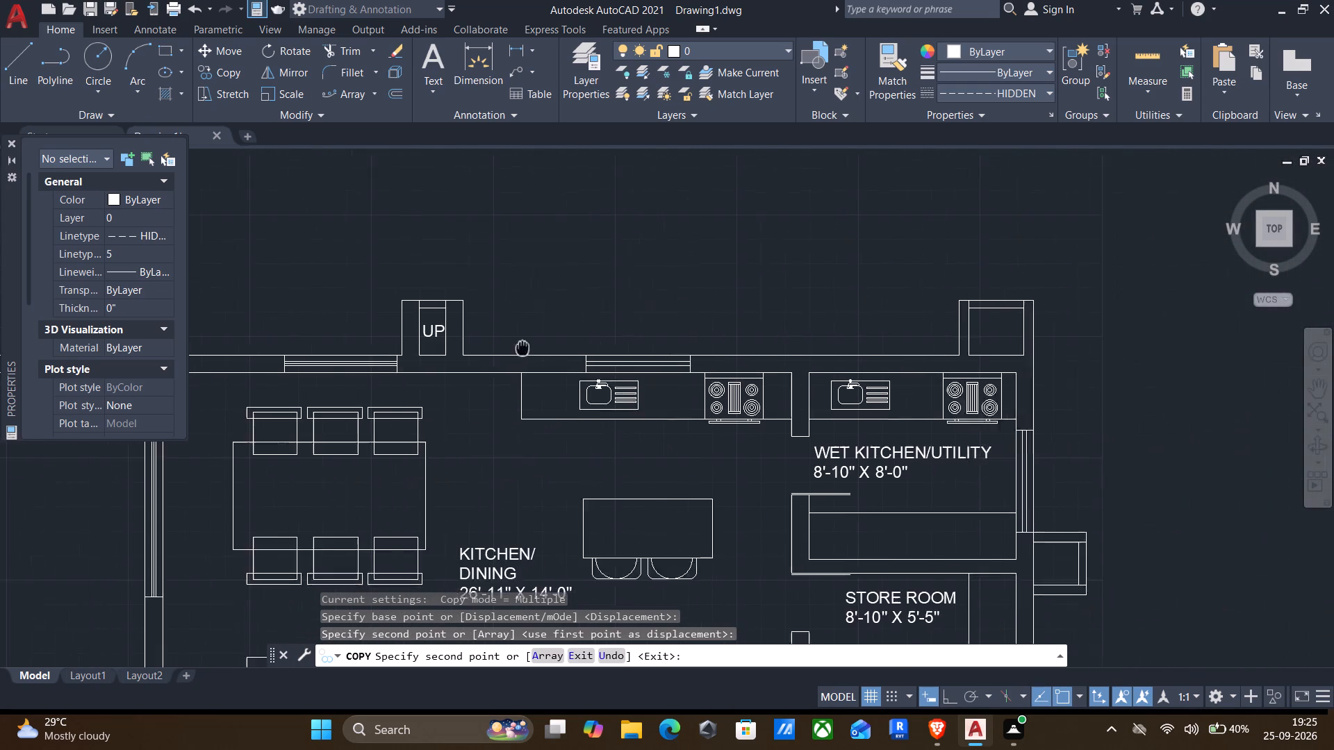
middle_drag(514, 349, 509, 349)
scroll(978, 341, up, 3)
click(927, 303)
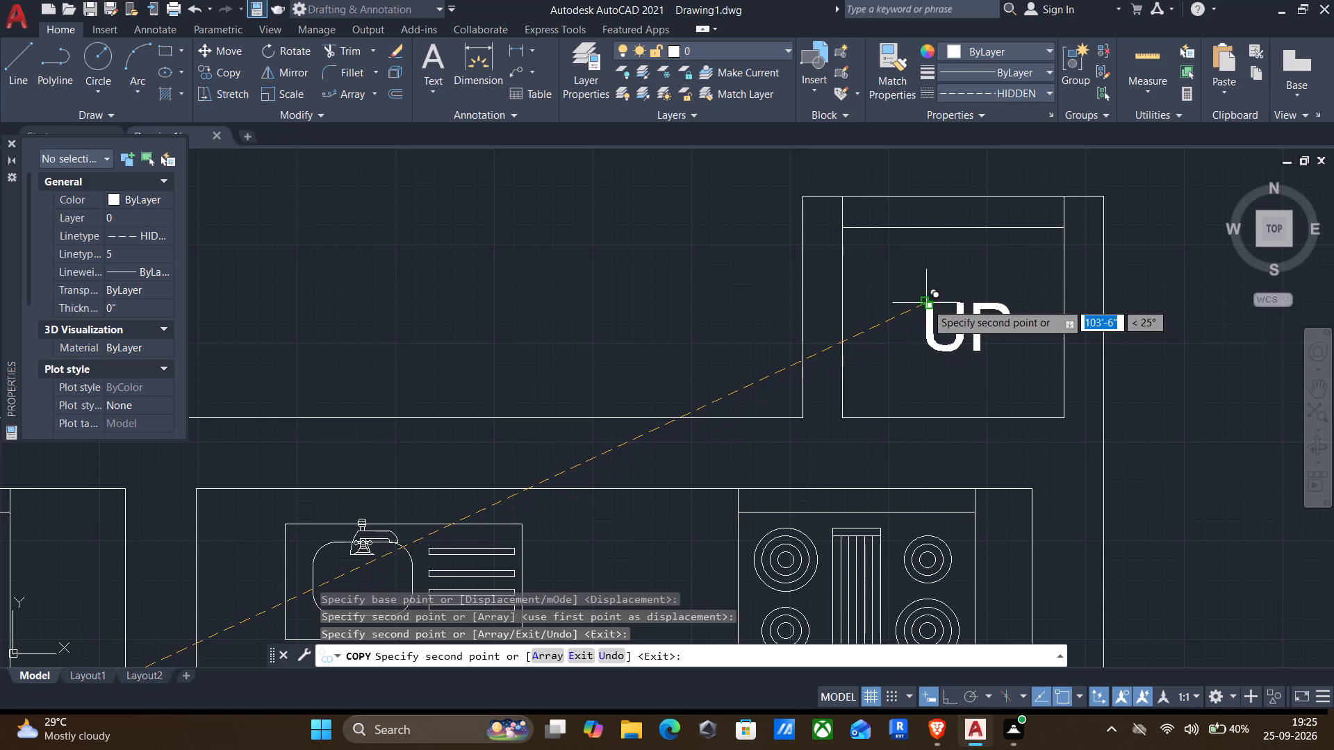
Place a spare horizontal UP copy in the open area west of the plan and end the Copy command.
scroll(907, 326, down, 3)
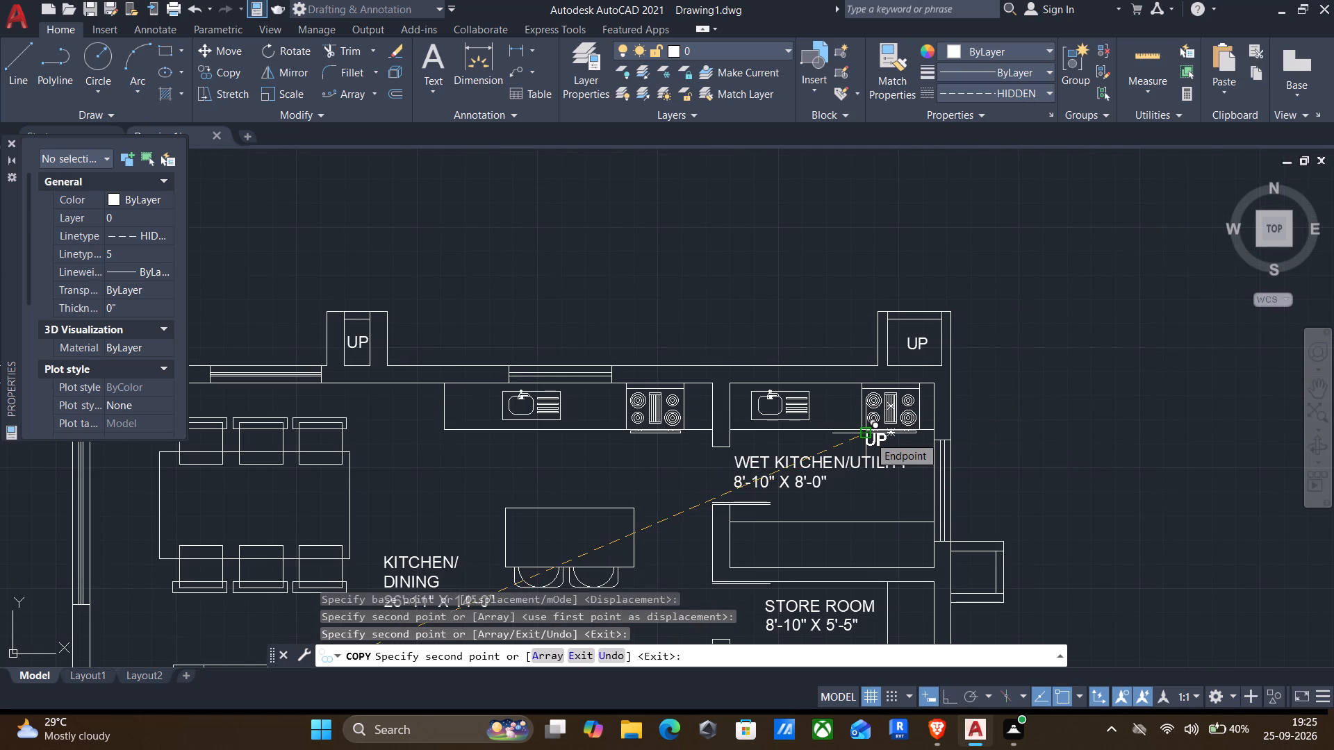
middle_drag(562, 451, 701, 361)
middle_drag(677, 474, 727, 440)
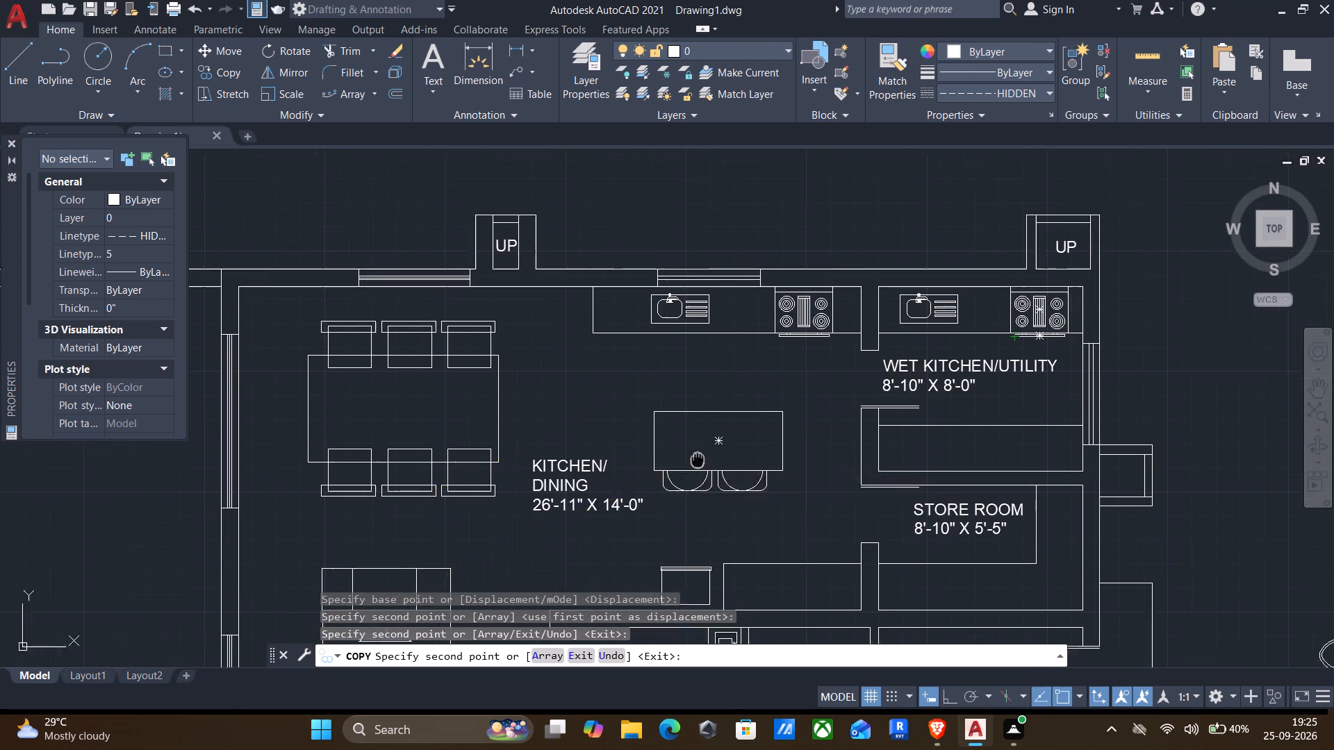
middle_drag(727, 440, 971, 303)
scroll(254, 578, down, 2)
middle_drag(324, 543, 800, 268)
middle_drag(626, 444, 829, 274)
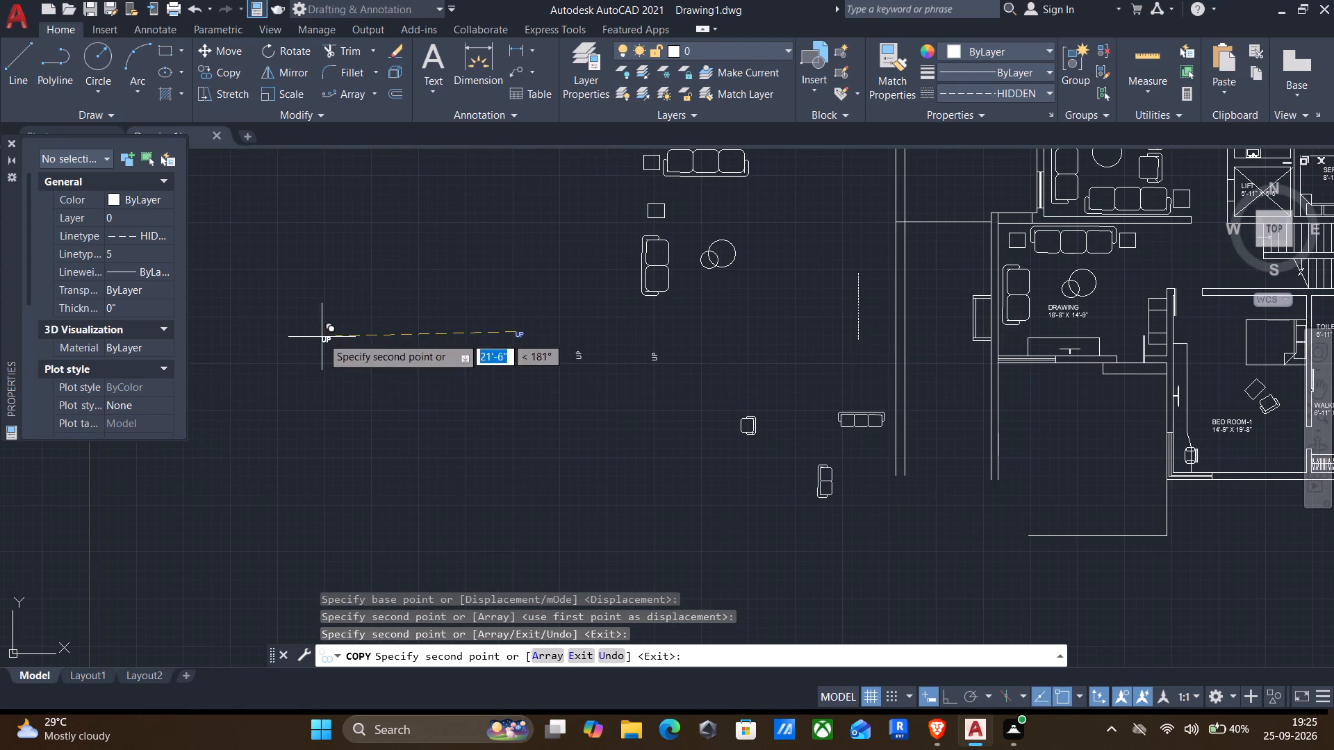
click(375, 290)
key(Escape)
Rotate the new spare horizontal UP label a quarter turn clockwise so that it reads downward.
drag(295, 253, 330, 277)
click(417, 351)
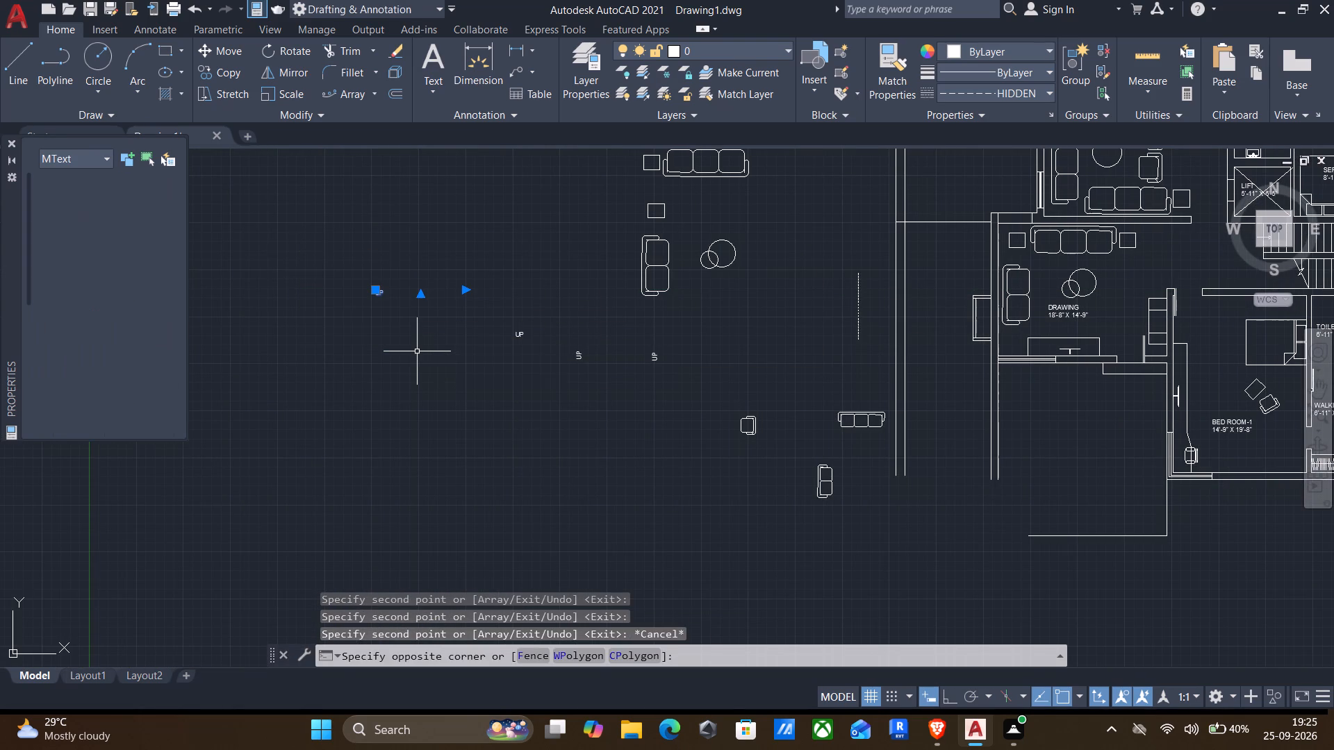
key(r)
key(o)
key(Return)
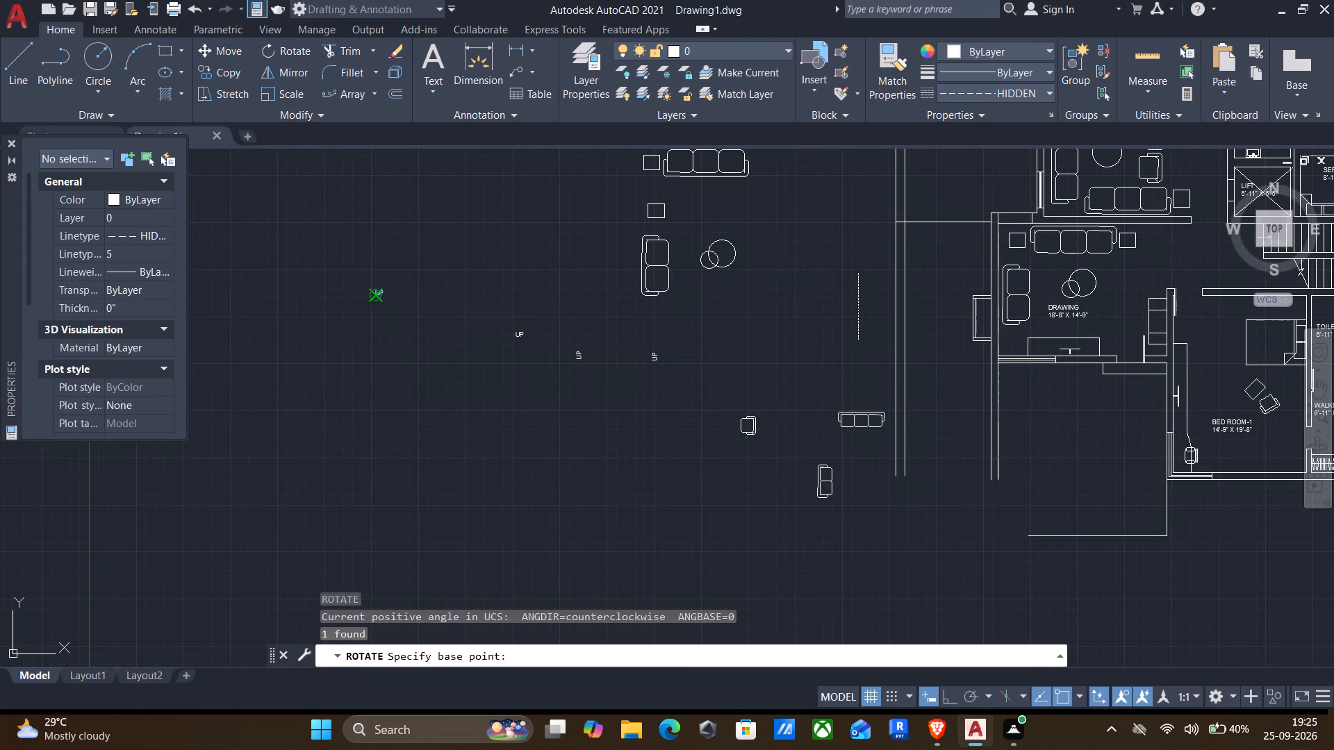
click(384, 301)
key(F8)
click(345, 501)
Copy the downward-reading UP label into the projecting box on the west wall of the drawing room.
click(291, 256)
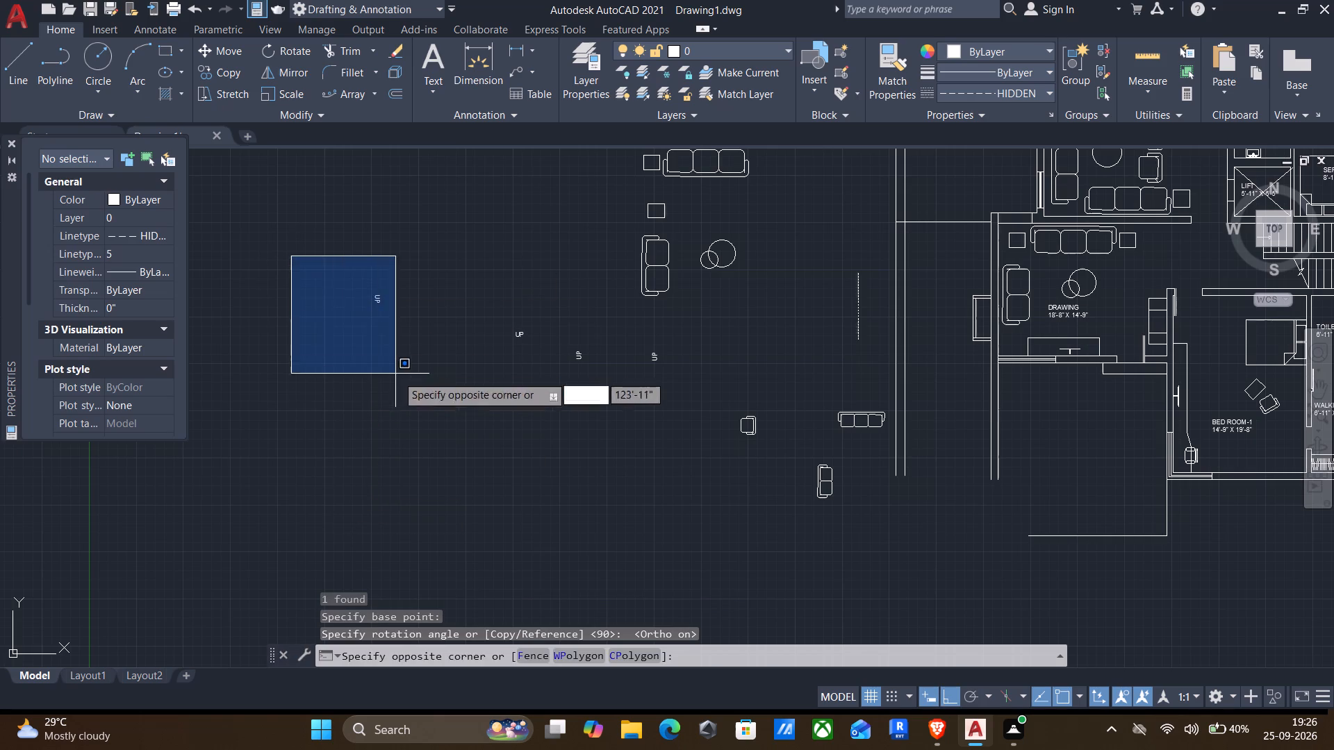
click(409, 380)
key(c)
key(o)
key(Return)
scroll(374, 298, up, 2)
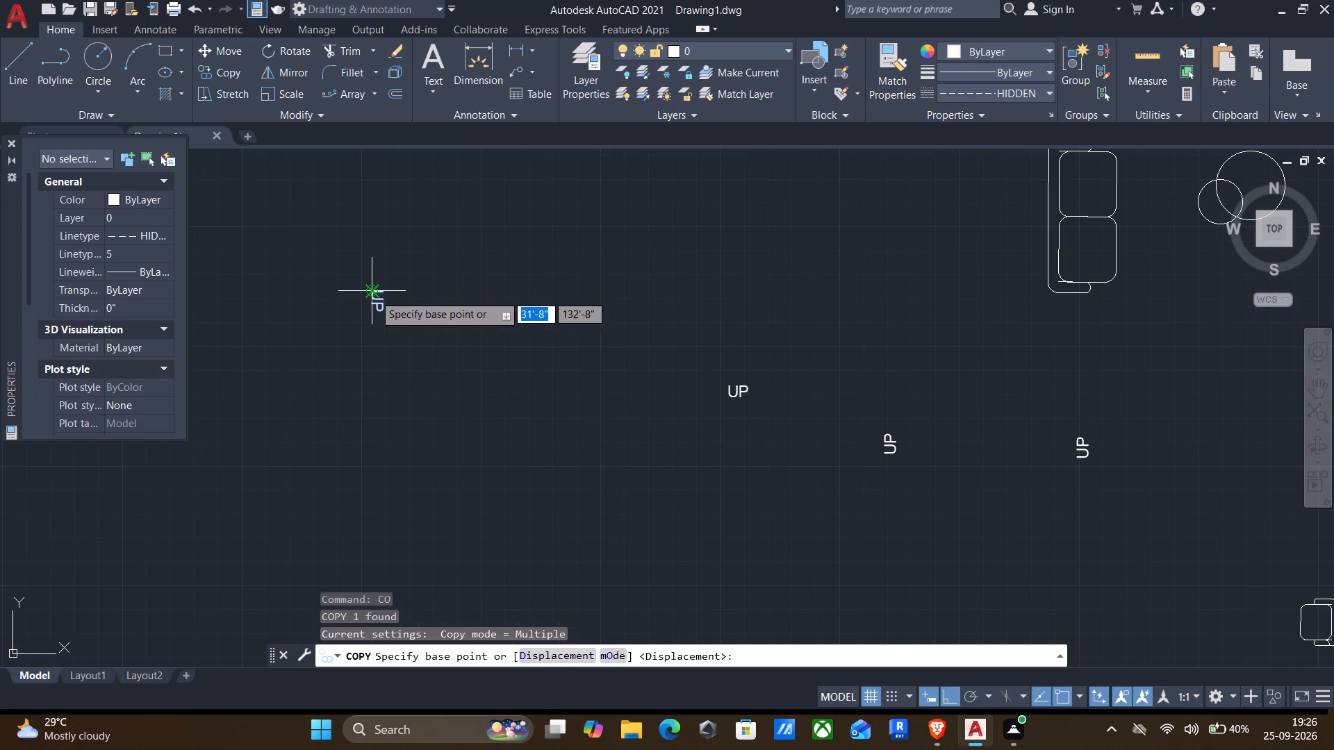
click(374, 294)
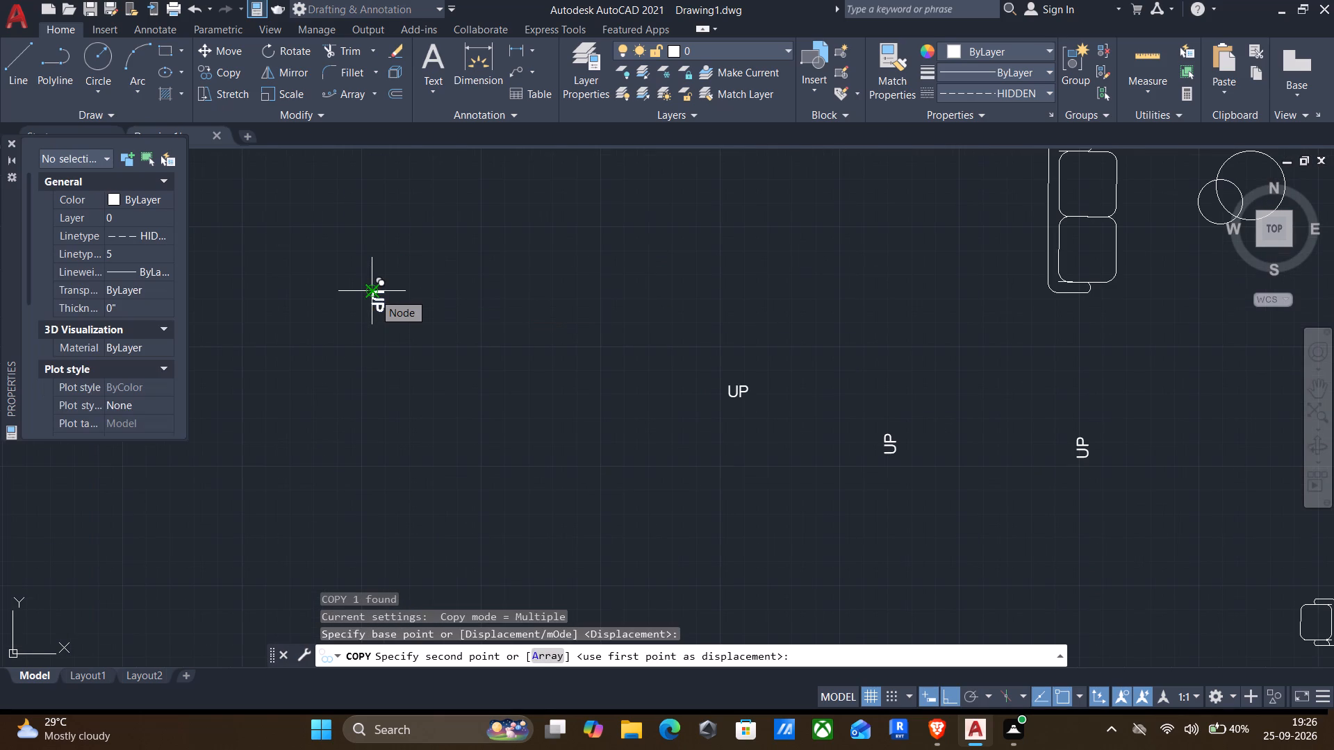
key(F8)
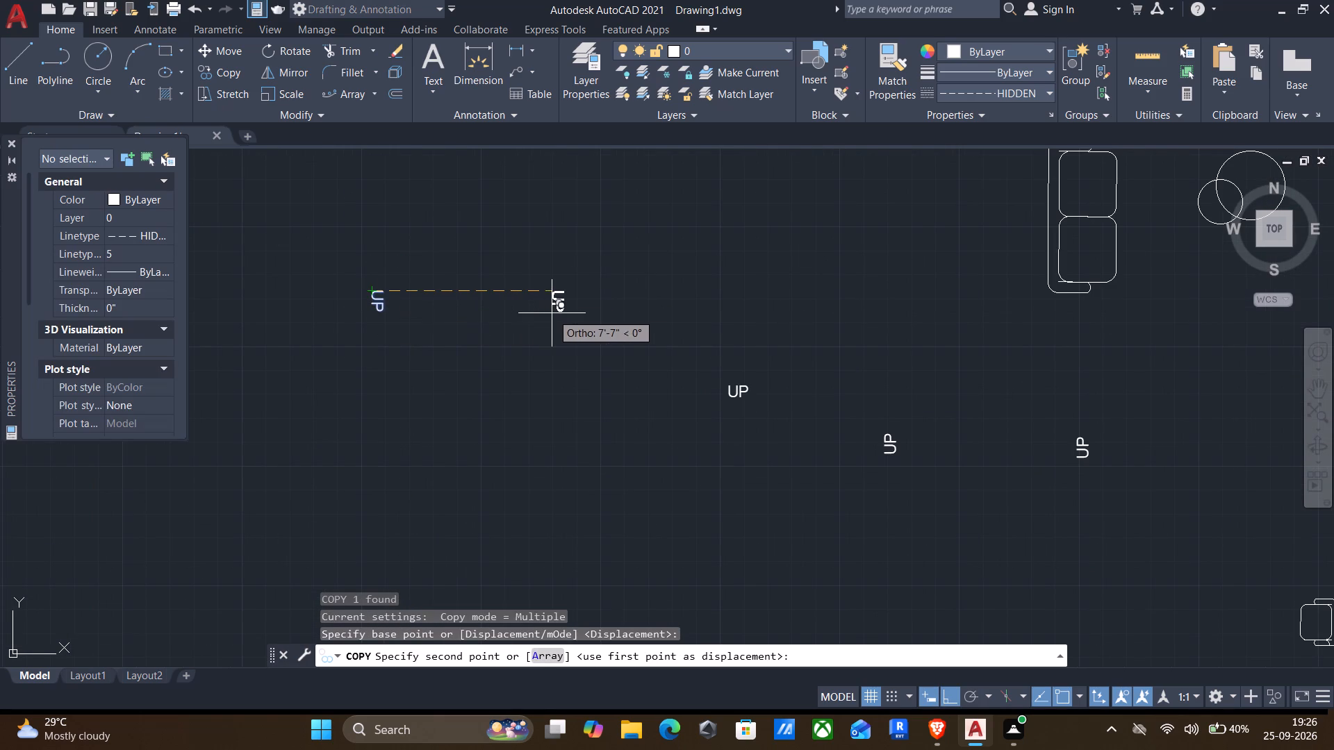
middle_drag(623, 321, 613, 335)
middle_drag(440, 471, 422, 472)
scroll(426, 469, down, 2)
scroll(1007, 433, up, 3)
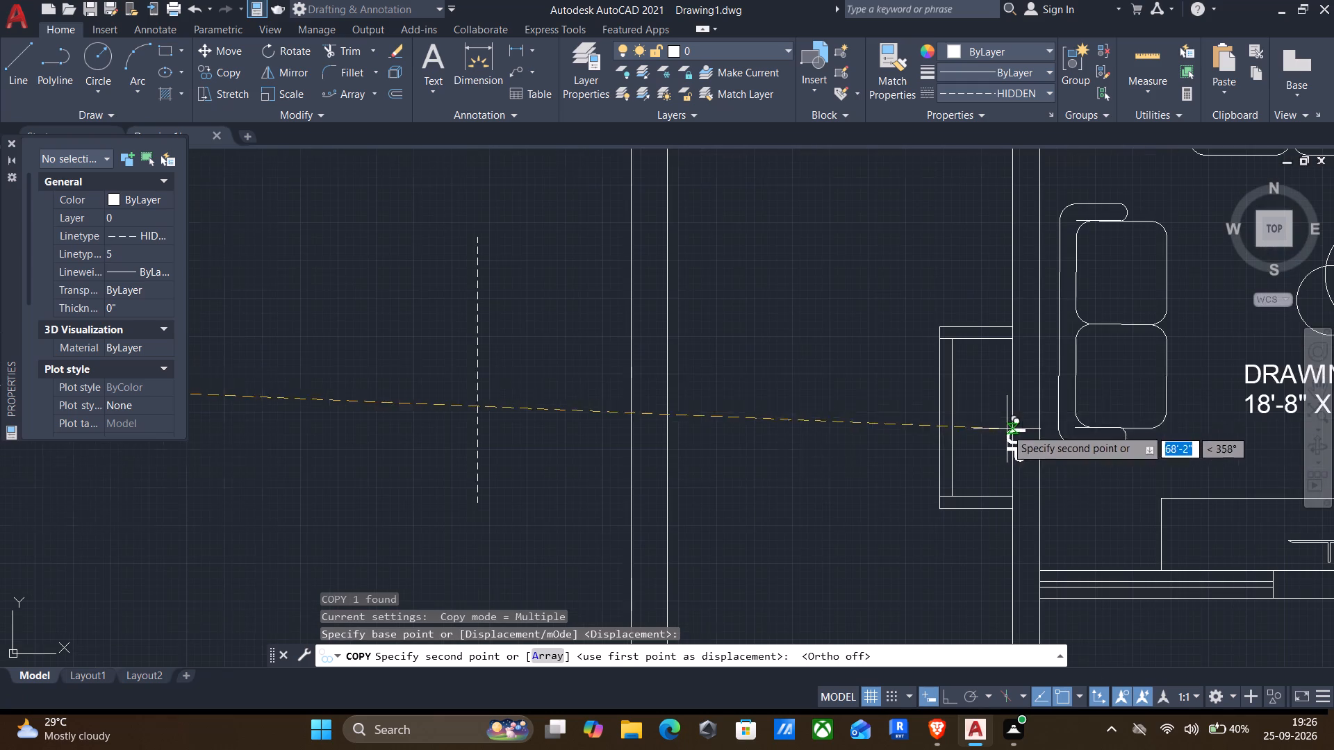
click(975, 366)
Place another downward-reading UP copy beside the staircase's direction arrow, west of the first tread, and end the Copy command.
scroll(980, 372, down, 2)
middle_drag(989, 381, 468, 465)
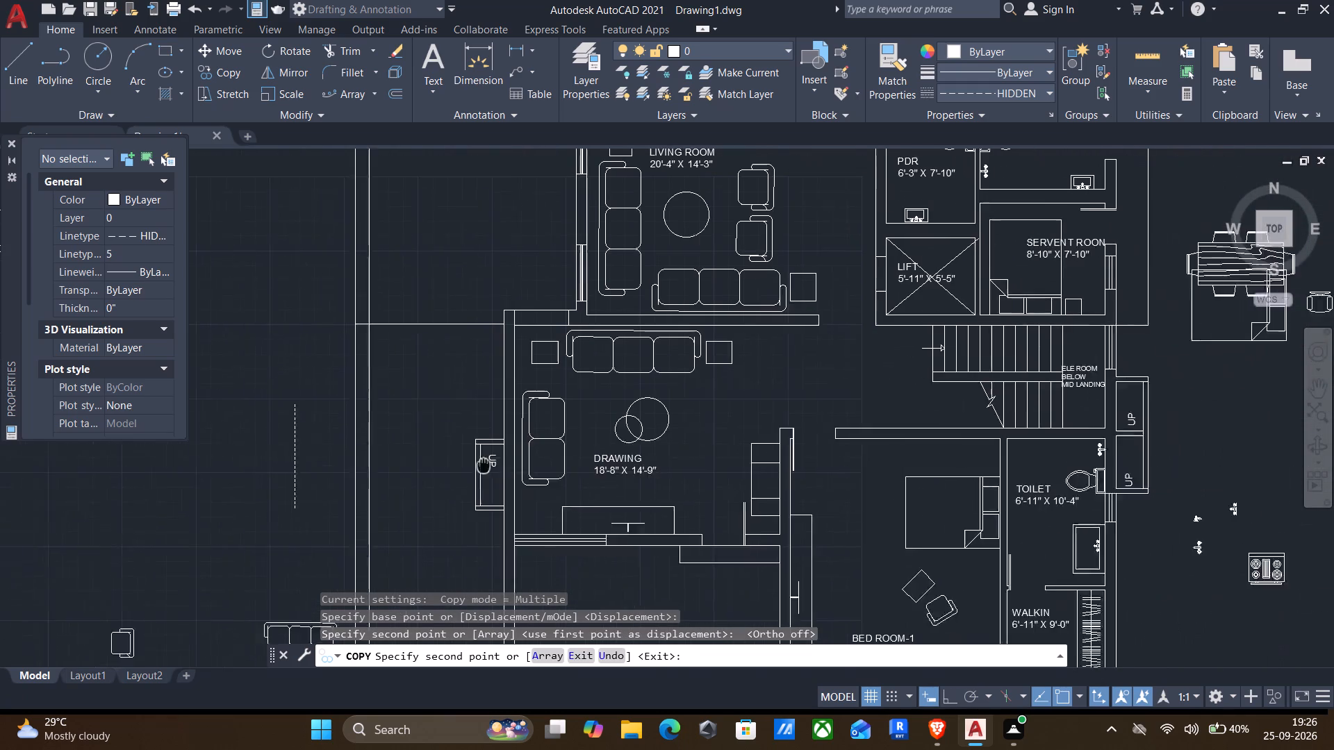
middle_drag(468, 465, 461, 465)
scroll(841, 354, up, 3)
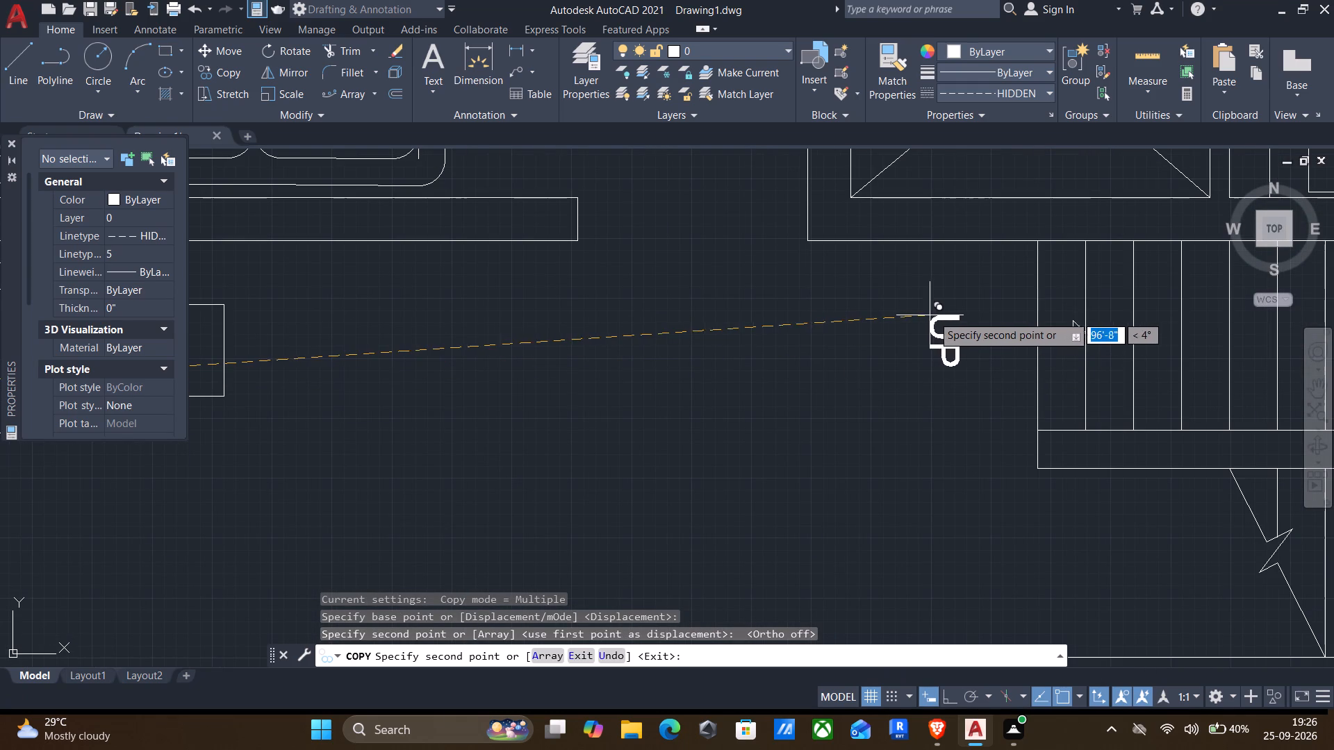
click(953, 313)
key(Escape)
Change the UP text in the drawing room's west wall box to PL-SH-04.
scroll(845, 431, down, 3)
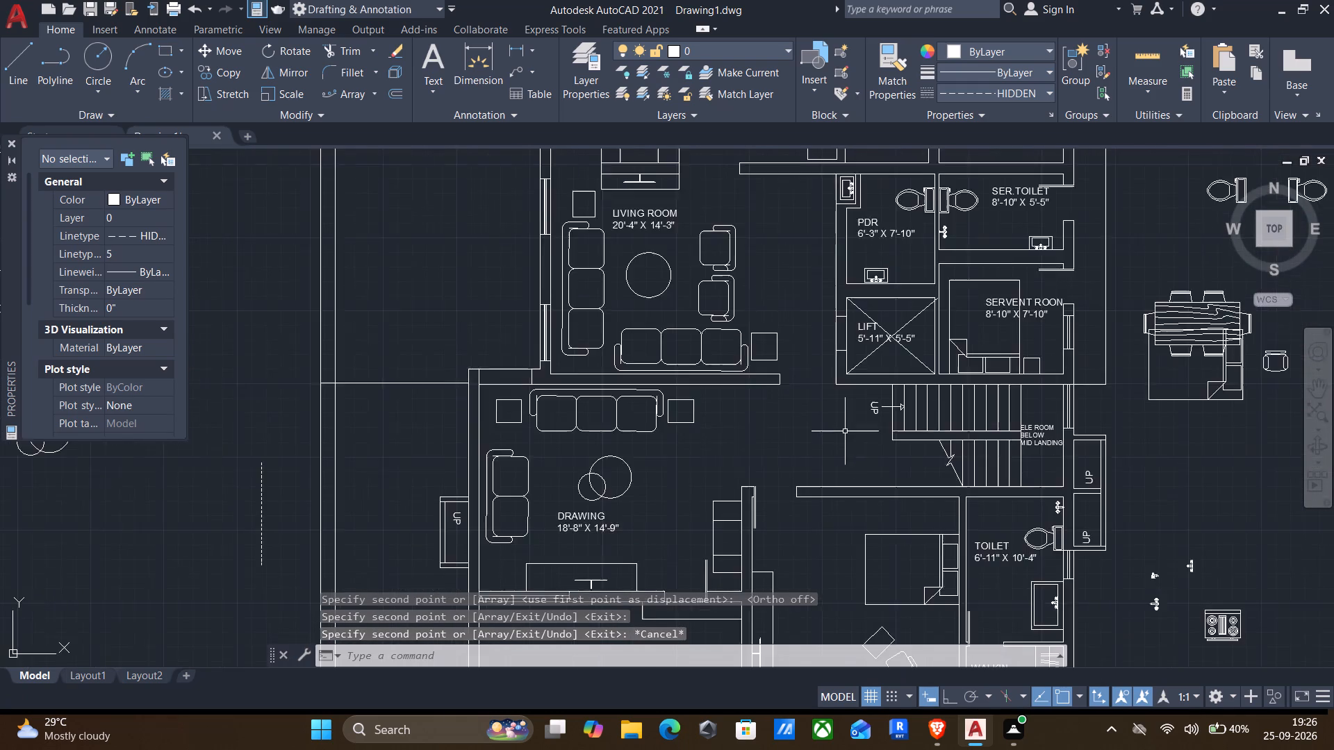
middle_drag(847, 435, 1073, 251)
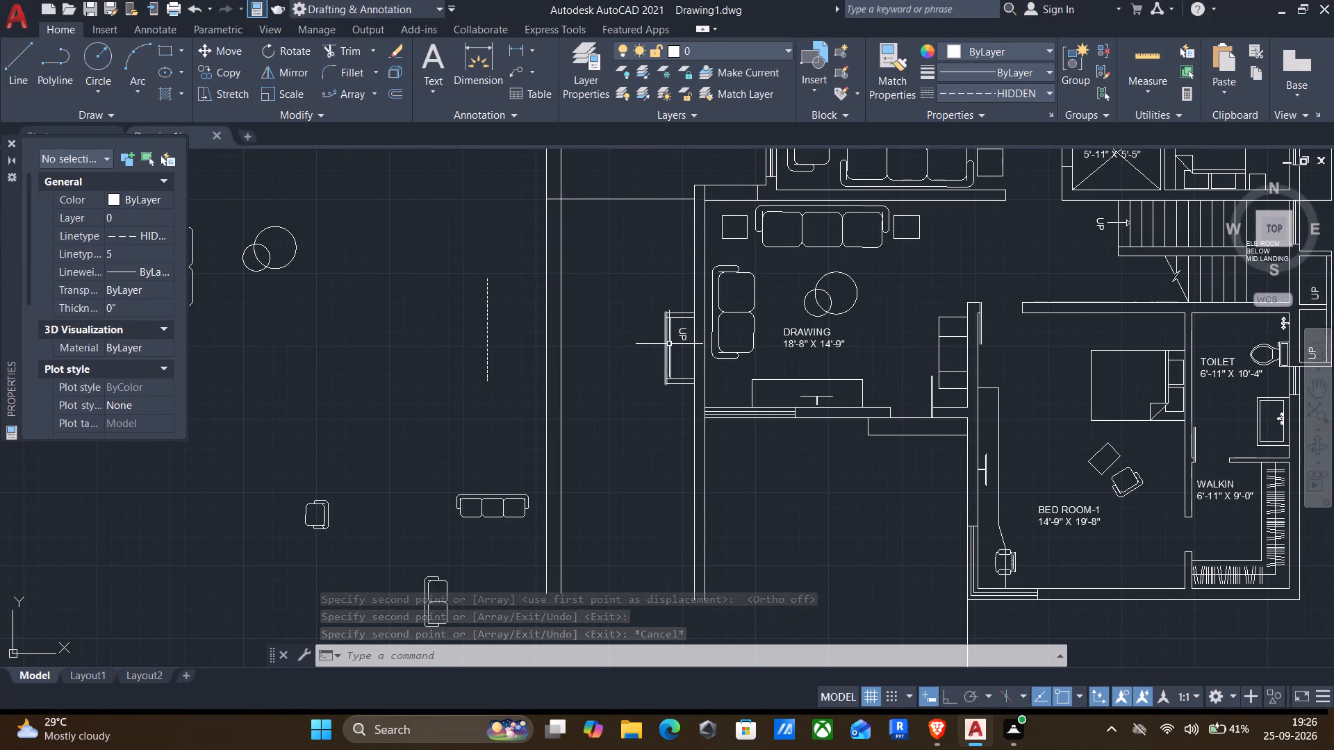
scroll(700, 340, up, 2)
double_click(654, 326)
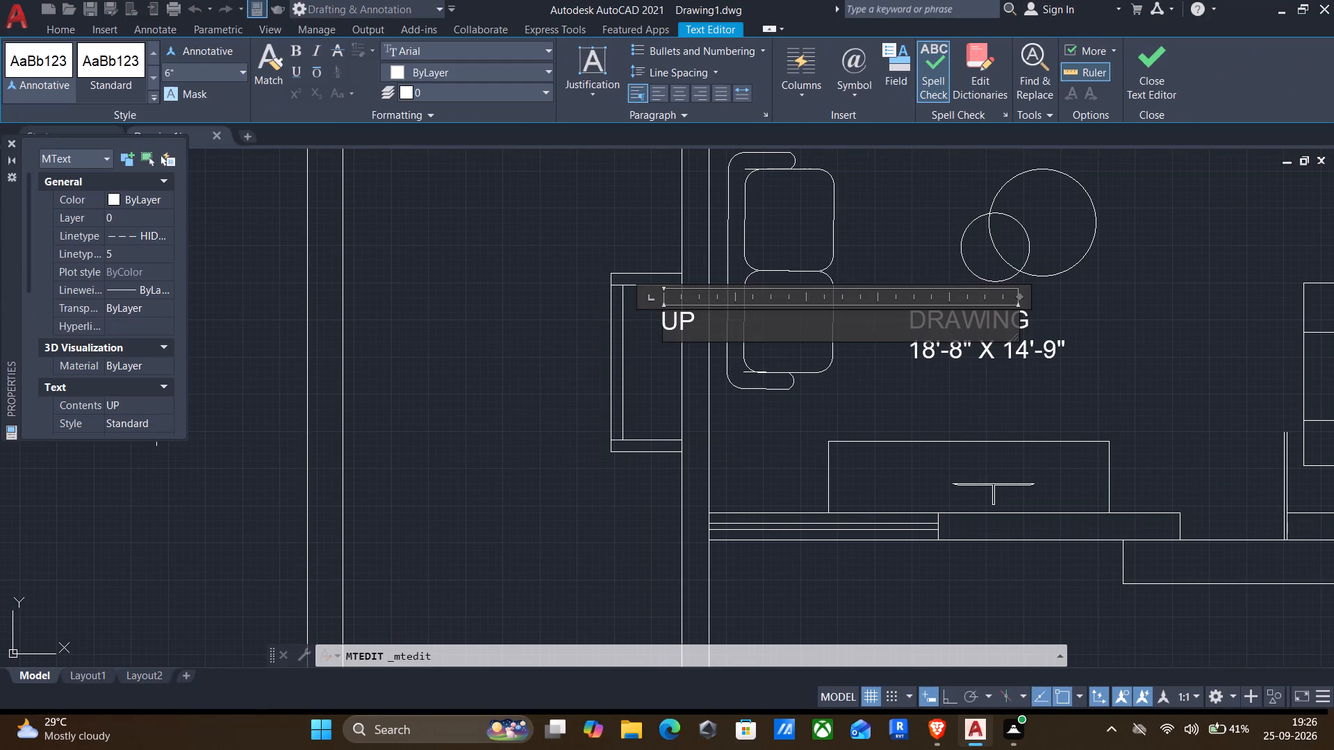
drag(709, 324, 523, 329)
text(PL-)
key(s)
key(h)
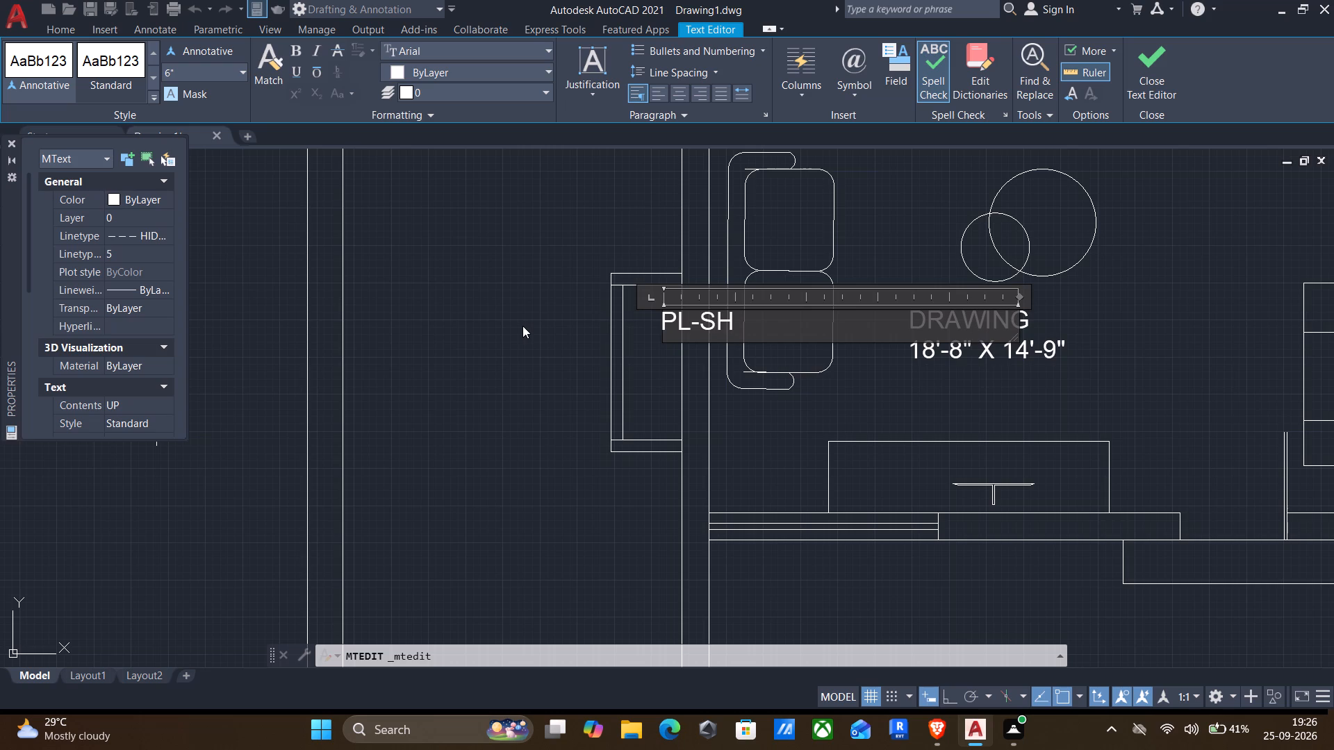
text(-04)
click(523, 327)
Change the UP text in the east wall box beside the toilet to PL-SH-01.
scroll(537, 324, down, 2)
middle_drag(800, 392, 607, 393)
scroll(1006, 354, up, 1)
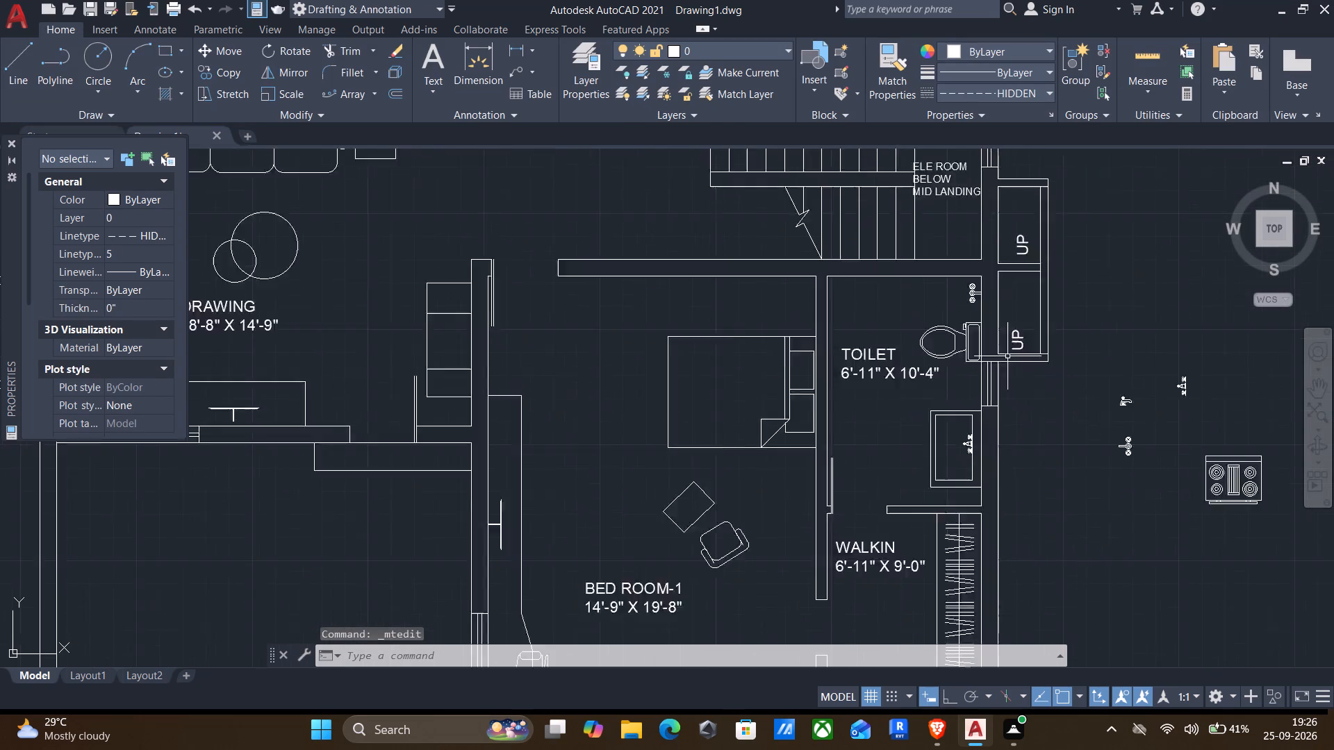
scroll(1008, 356, up, 1)
double_click(1030, 339)
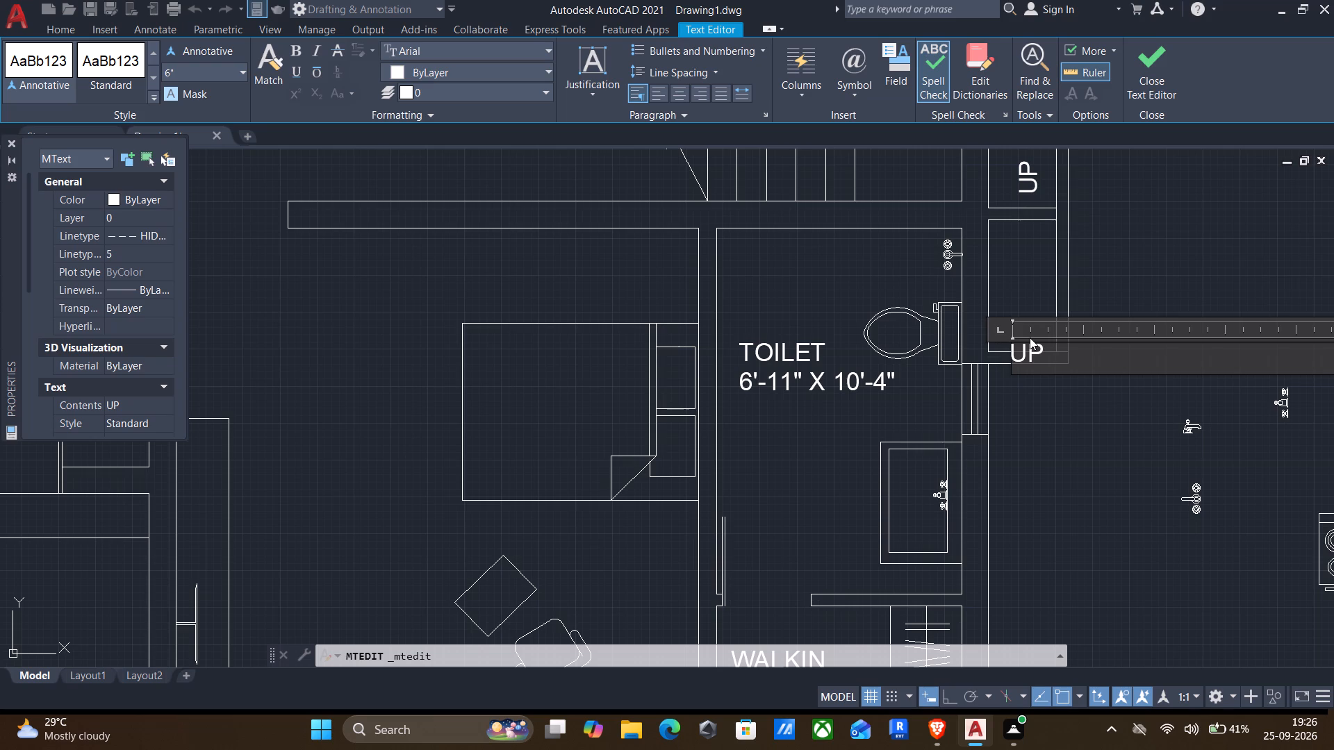
key(Right)
key(Right)
key(BackSpace)
key(BackSpace)
text(PL-SH-01)
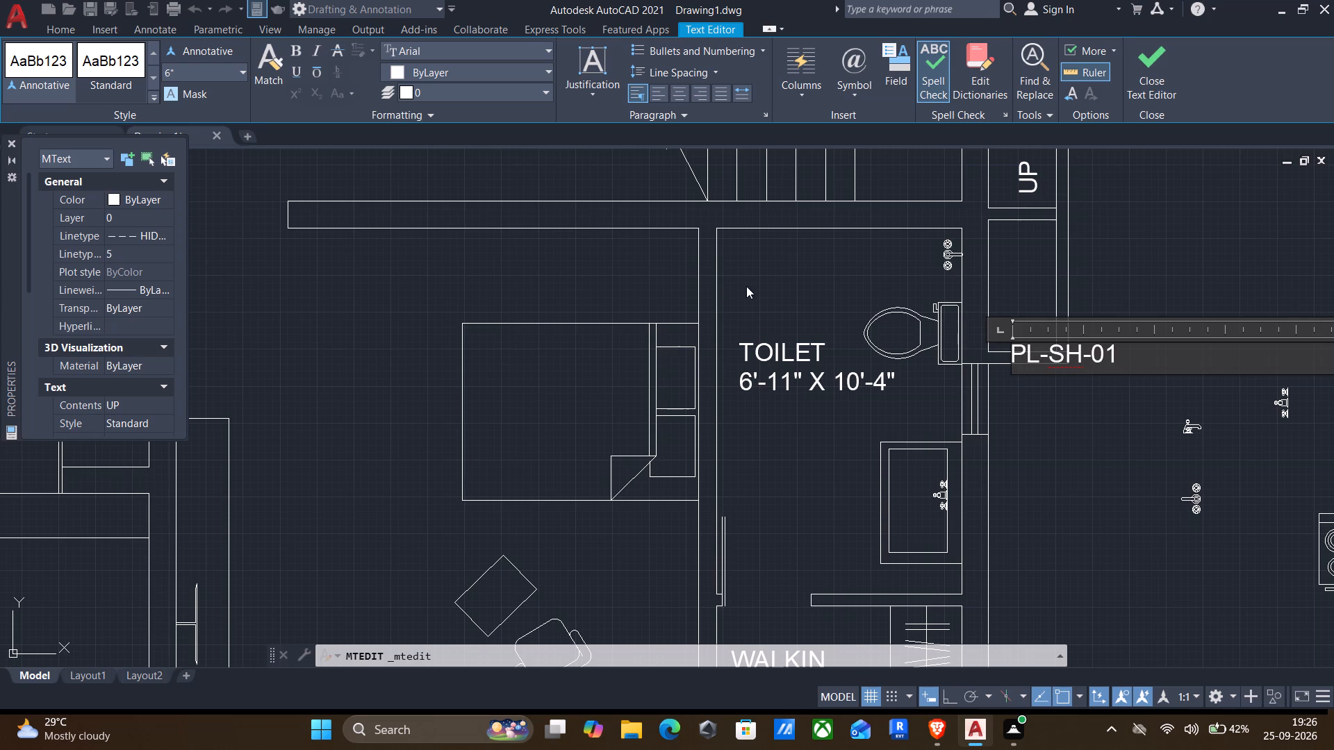
click(751, 289)
Change the UP text in the box directly north of PL-SH-01, east of the staircase, to EL-SH.
middle_drag(764, 344, 762, 360)
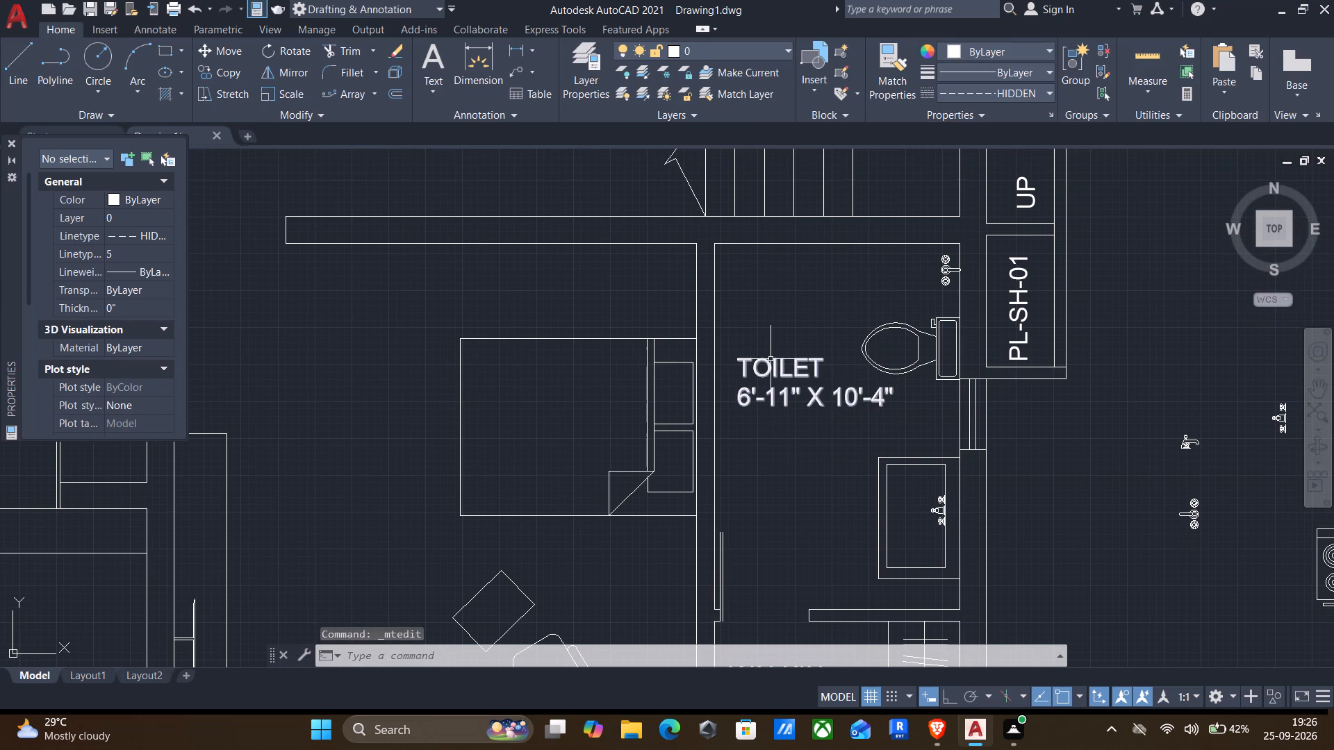
scroll(772, 358, up, 1)
middle_drag(731, 532, 732, 672)
double_click(1167, 245)
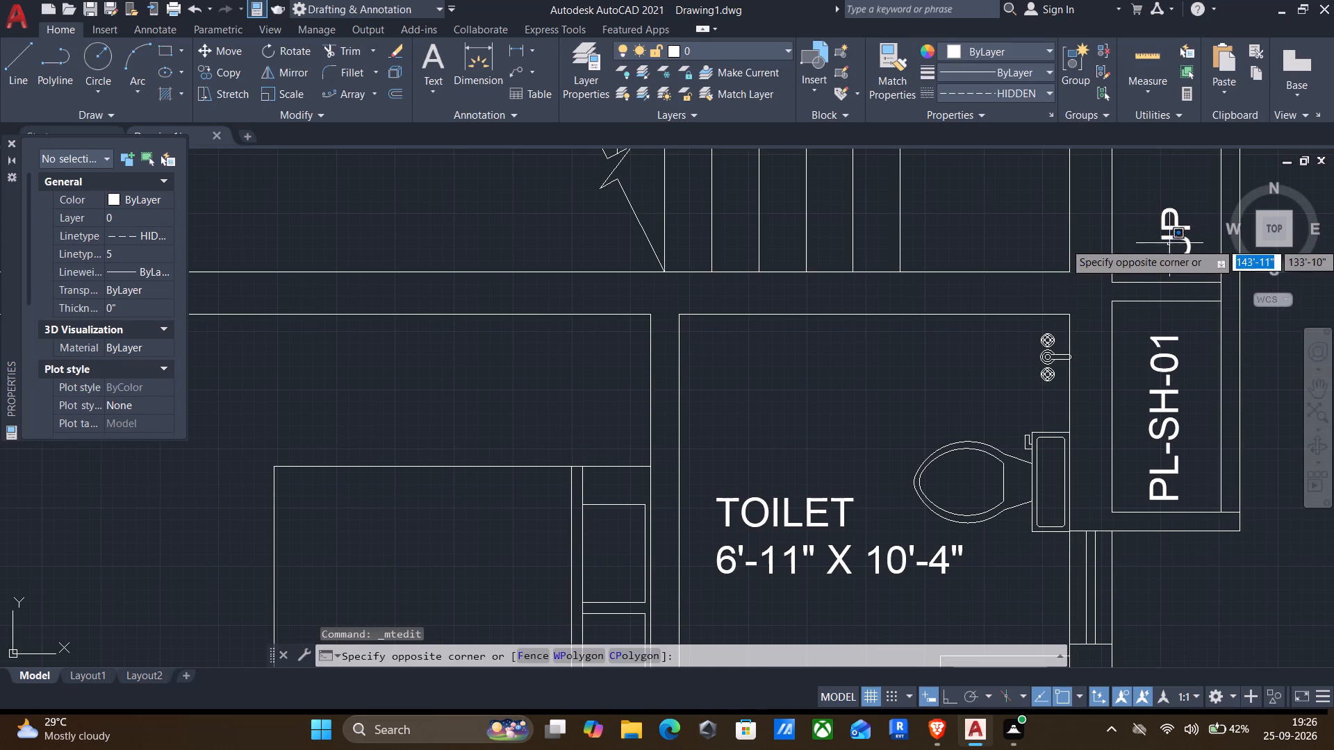
triple_click(1181, 226)
double_click(1181, 226)
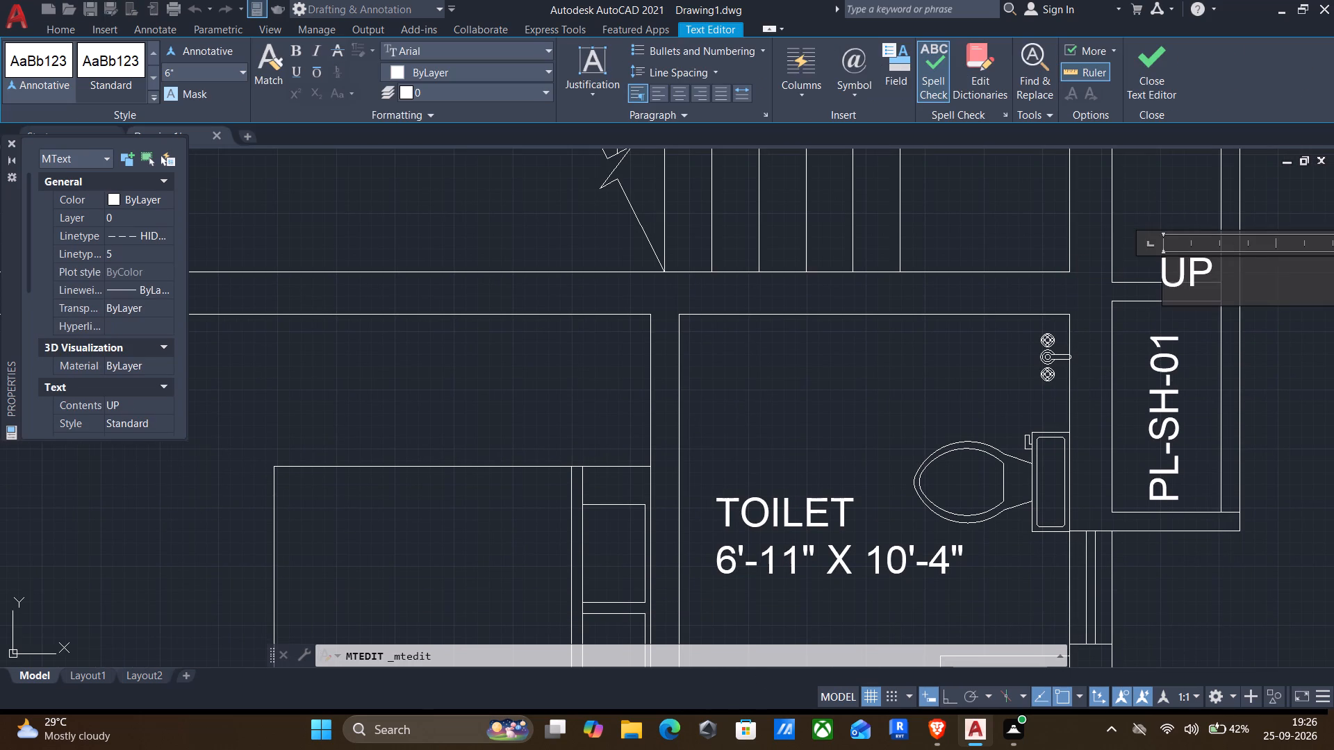
drag(1238, 285, 936, 310)
text(EL-SH)
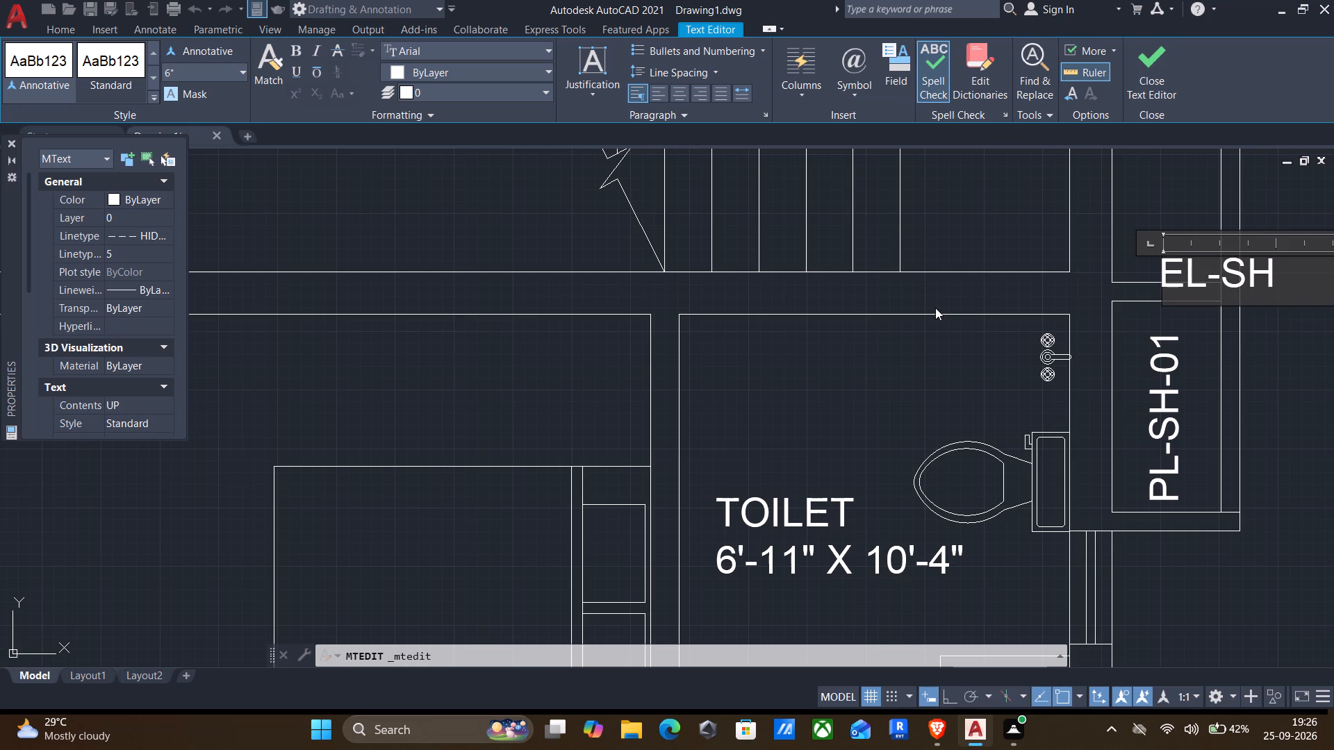
click(871, 374)
Copy the upward-reading UP text to just east of the outer passage line, once beside SERVENT ROON and once beside SER.TOILET.
scroll(871, 374, down, 2)
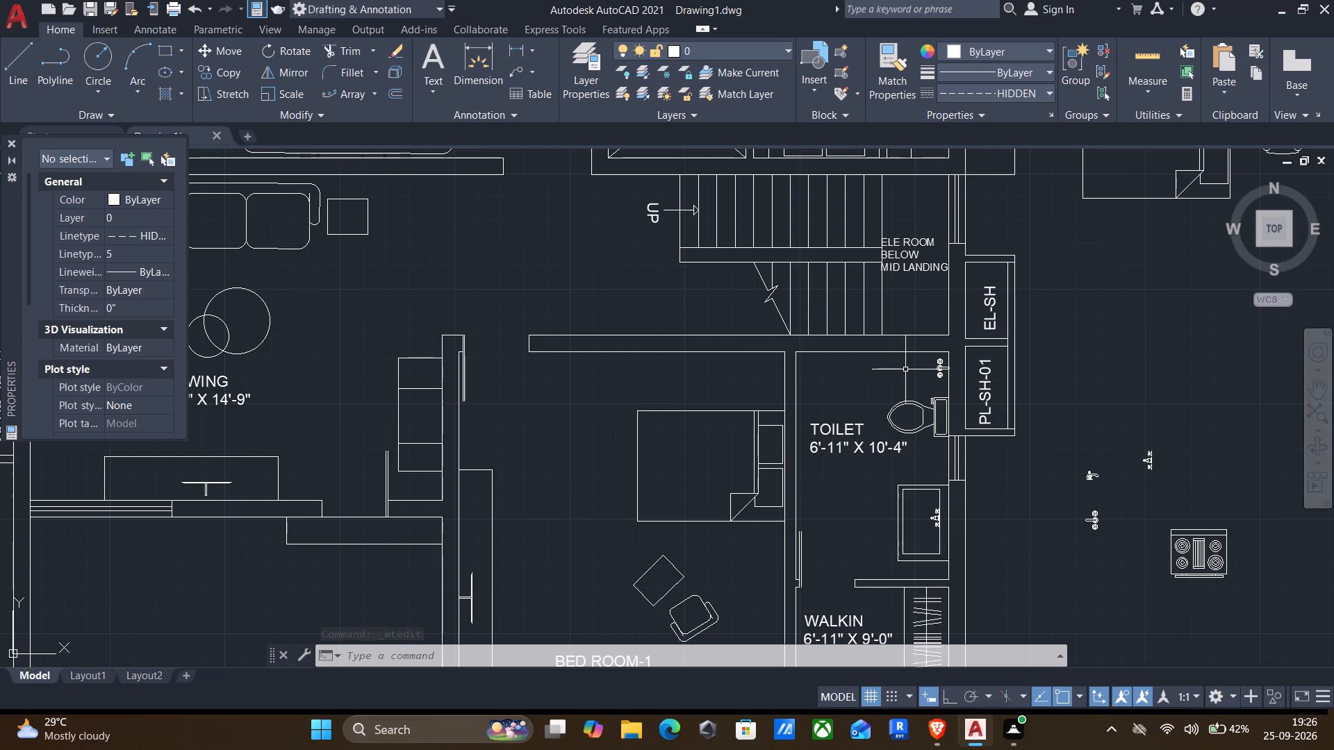
middle_drag(714, 359, 892, 273)
scroll(889, 269, down, 1)
middle_drag(889, 270, 863, 302)
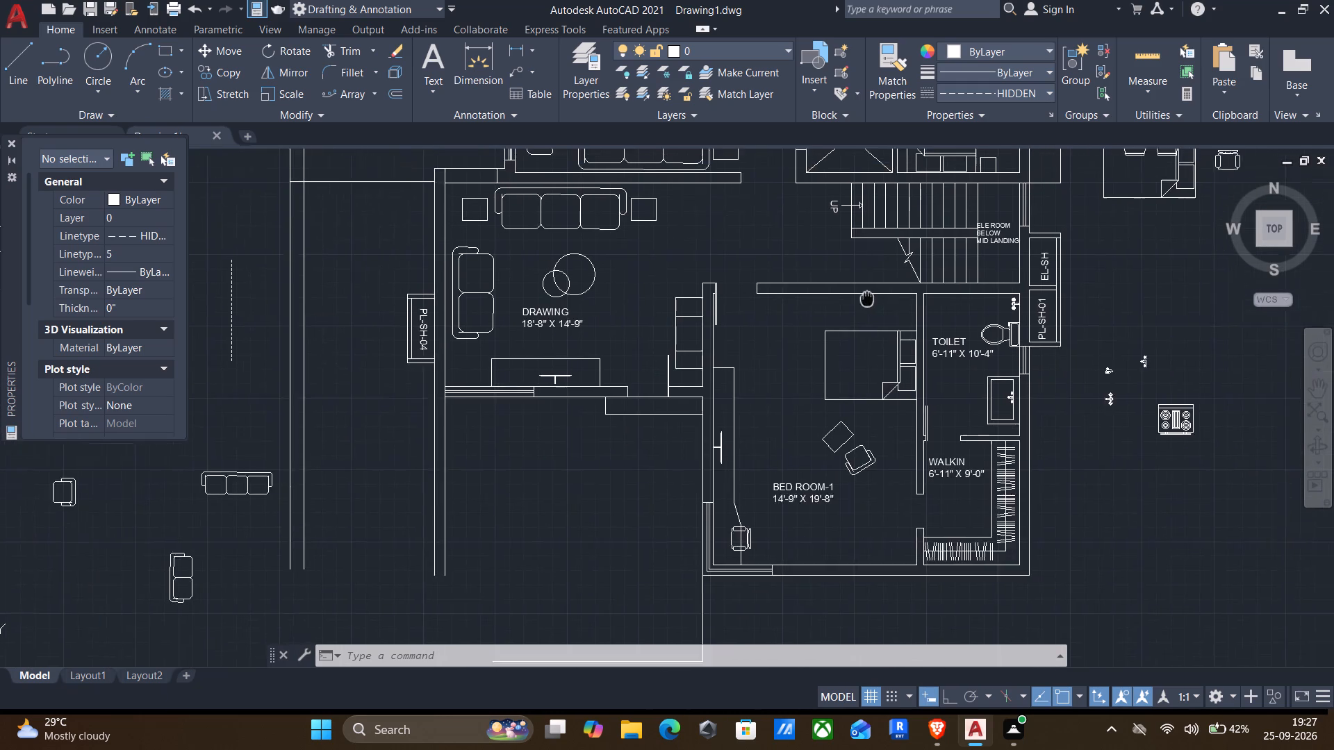
middle_drag(863, 302, 823, 331)
scroll(821, 315, down, 1)
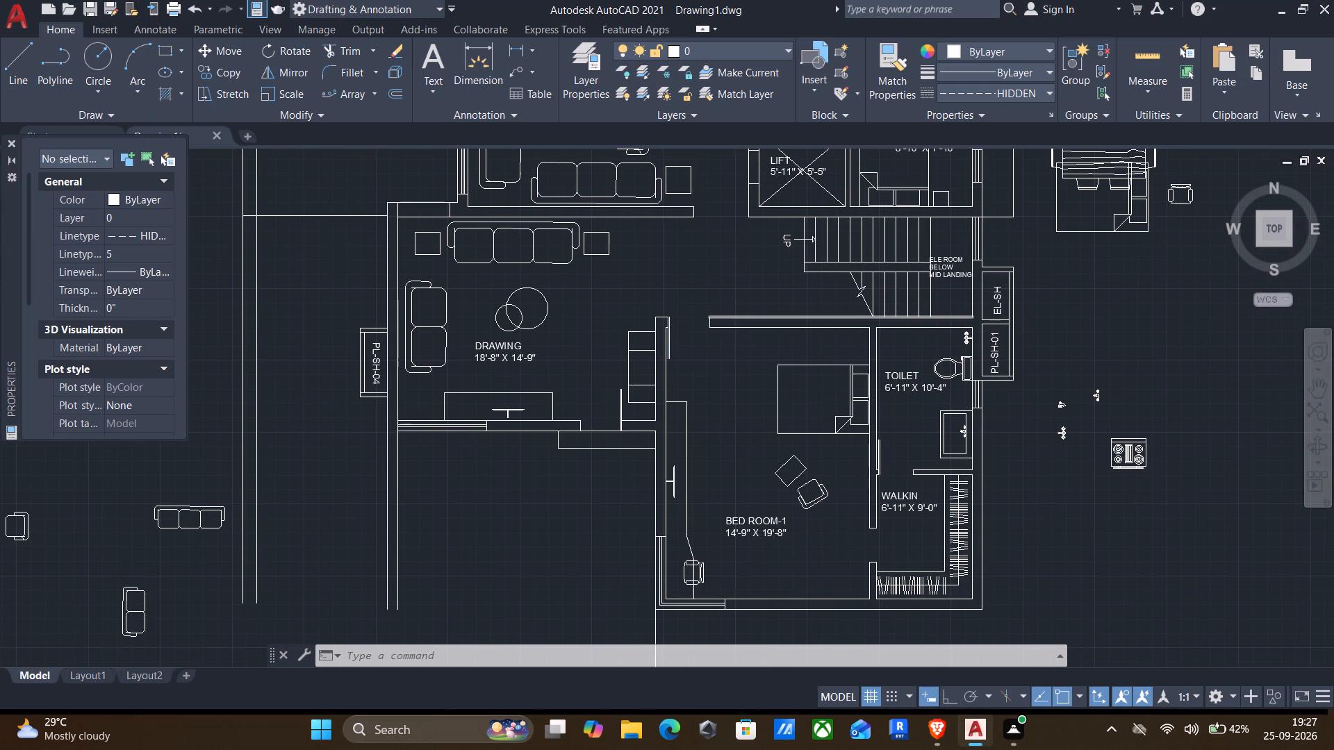
middle_drag(821, 315, 823, 335)
scroll(823, 335, down, 1)
scroll(397, 378, up, 3)
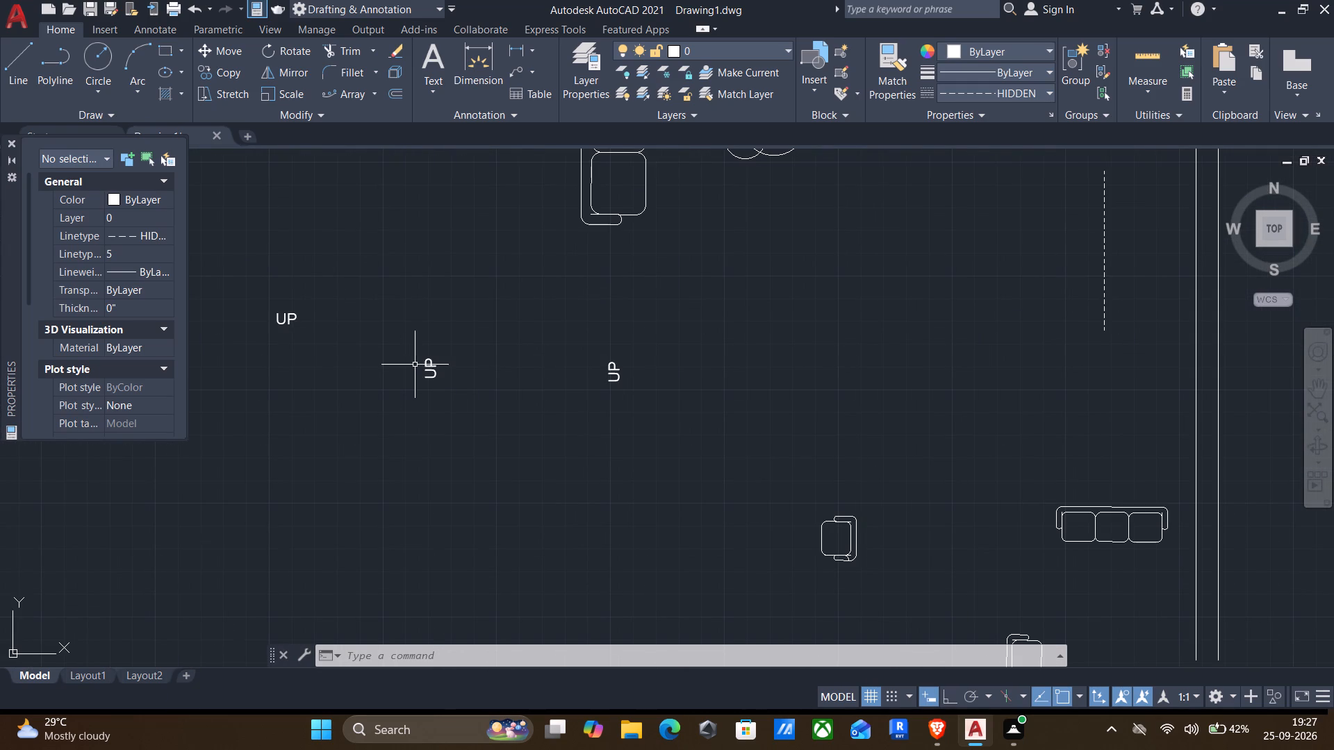
click(432, 364)
key(c)
key(o)
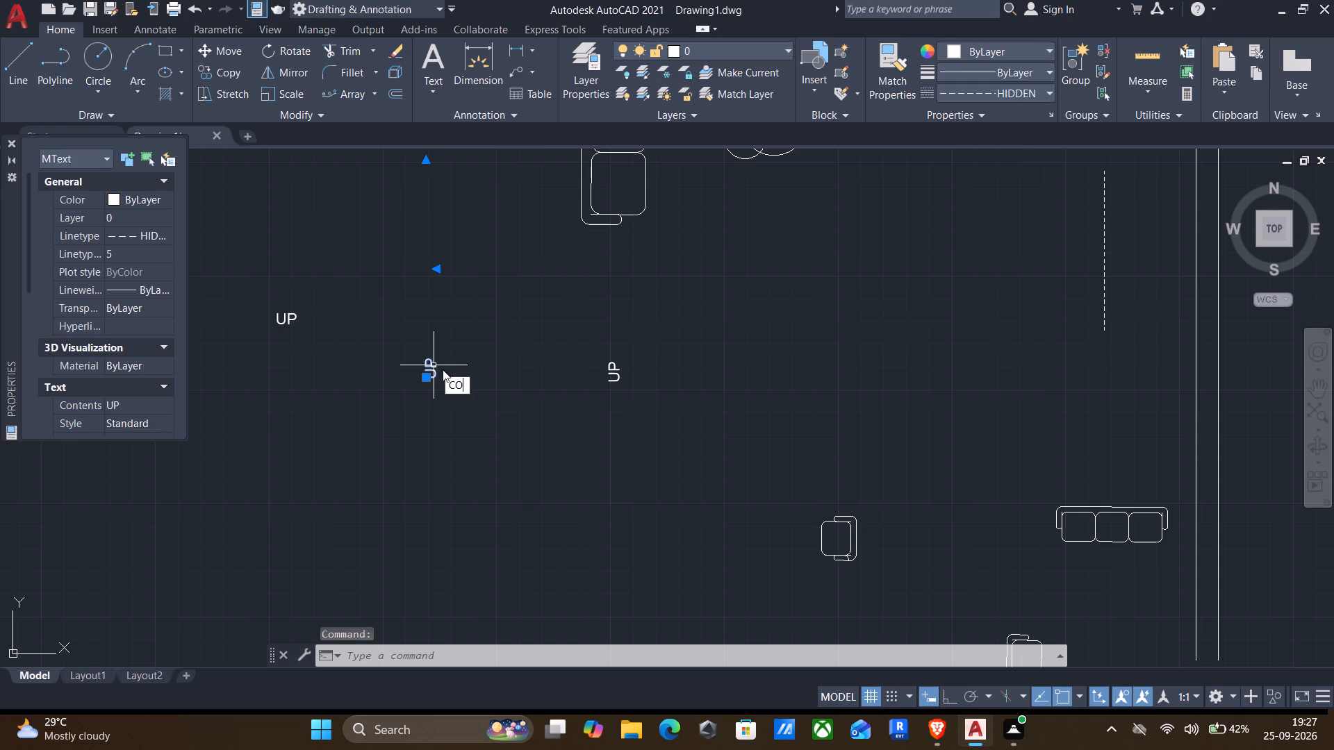
key(Return)
click(434, 381)
scroll(577, 363, down, 1)
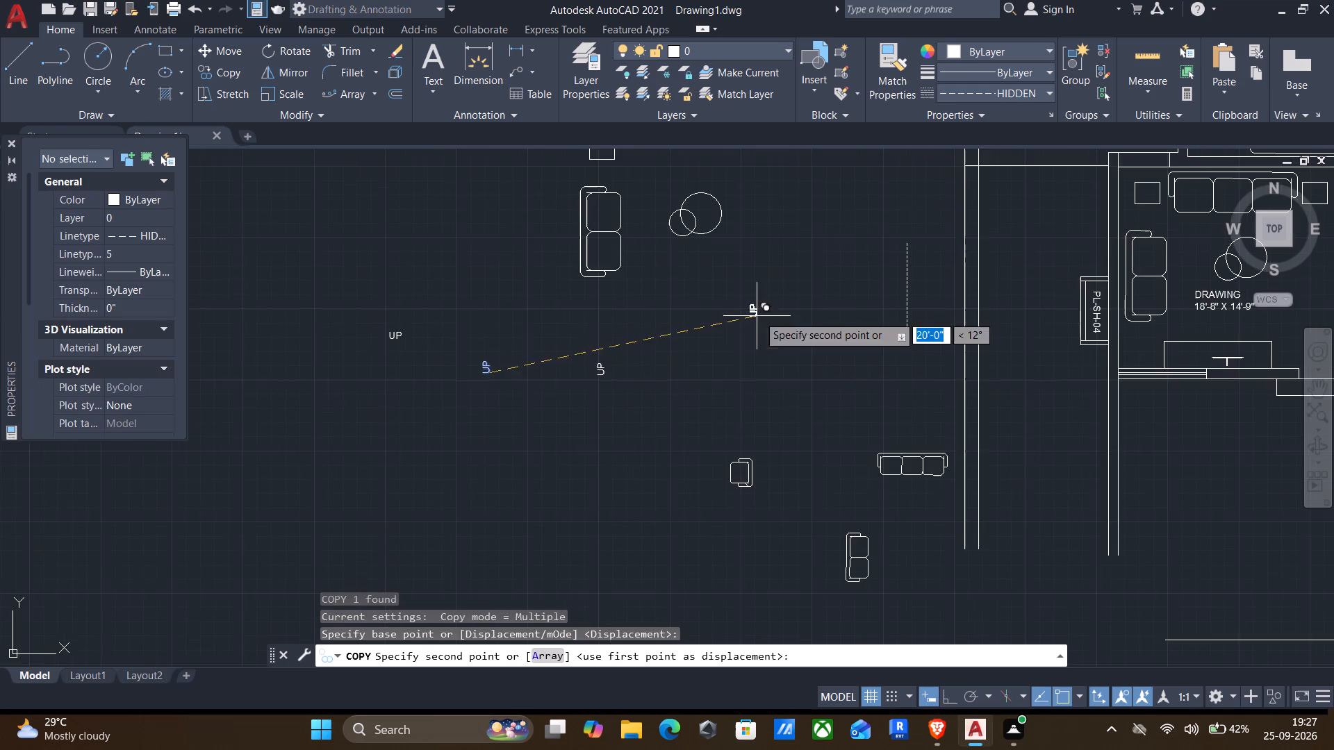
middle_drag(764, 312, 388, 491)
middle_drag(698, 397, 677, 404)
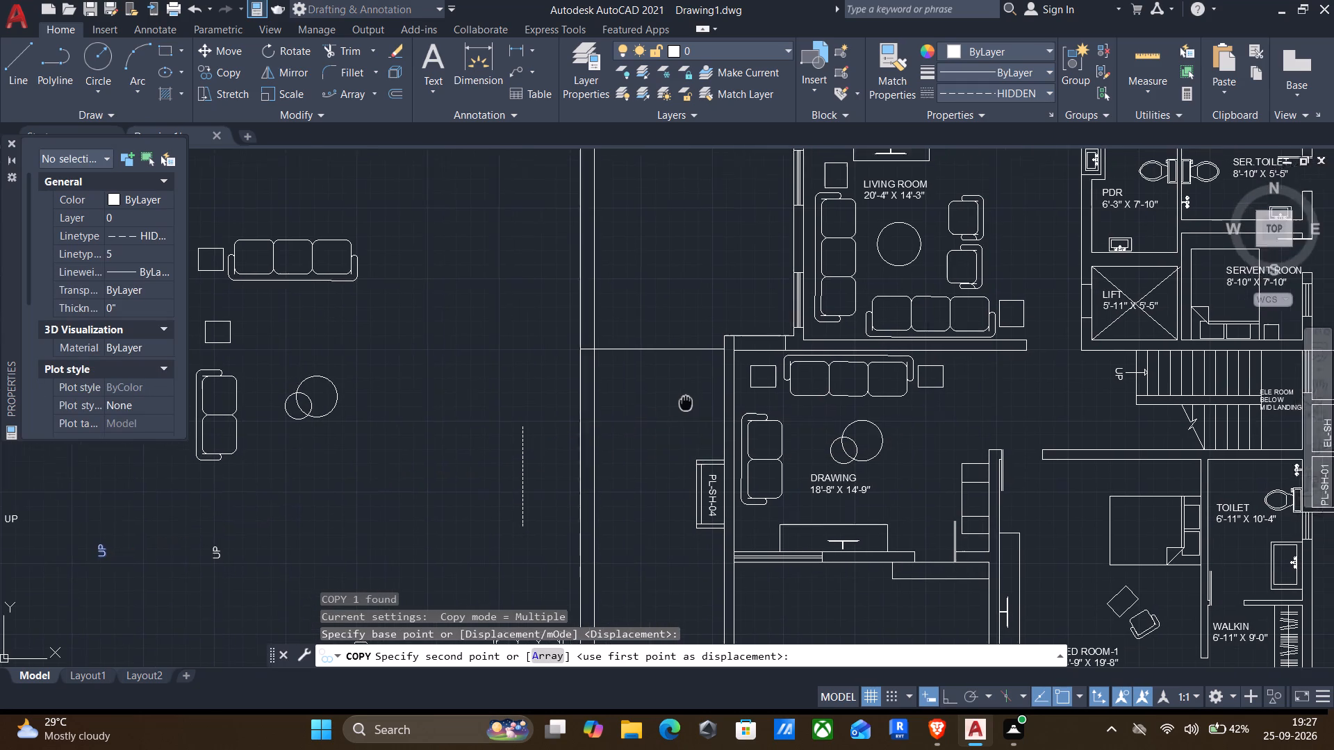
middle_drag(677, 404, 523, 401)
scroll(538, 400, down, 1)
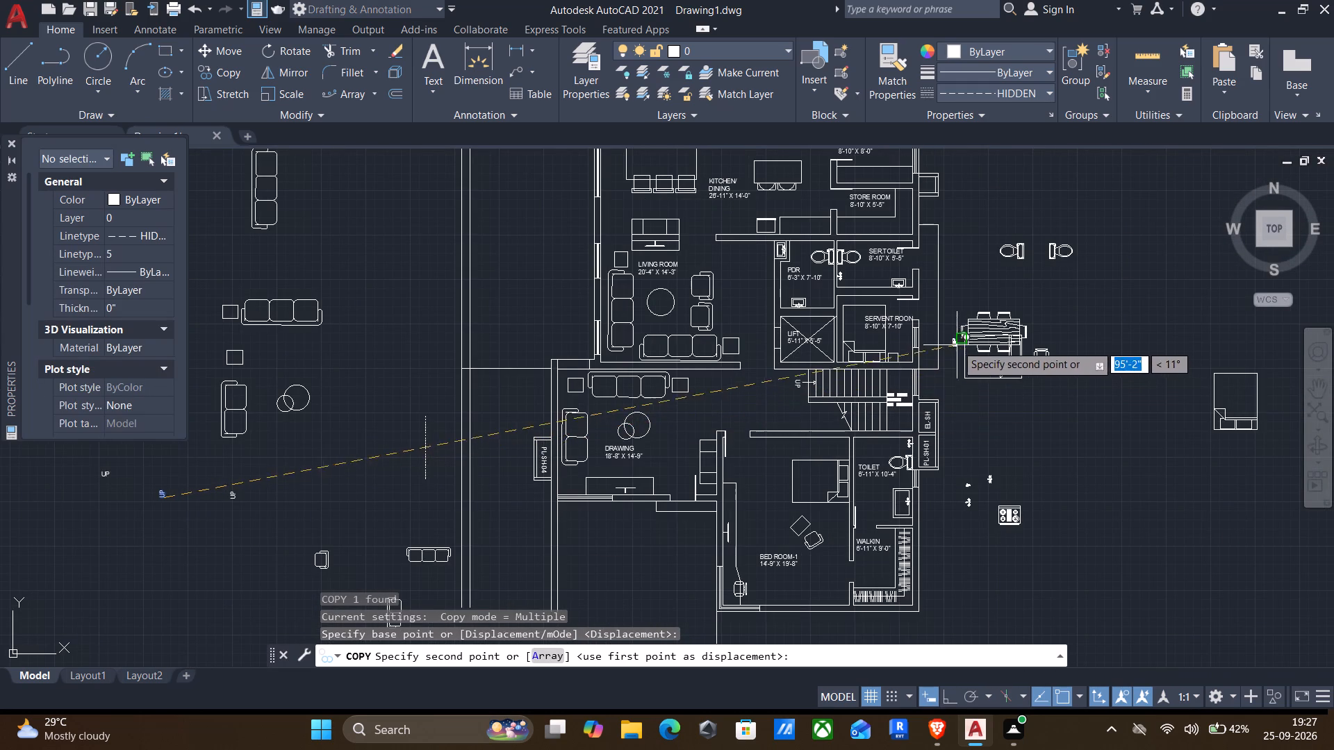
scroll(952, 342, up, 2)
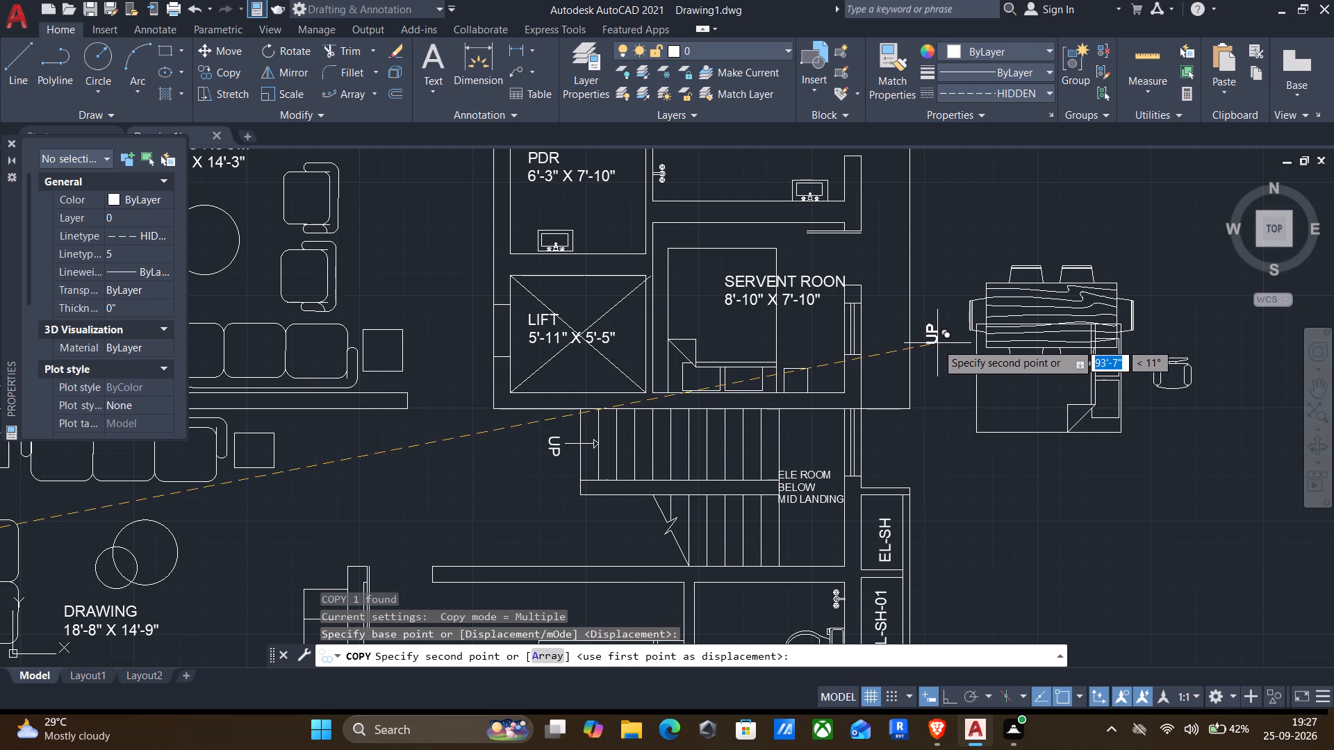
click(929, 274)
middle_drag(929, 274, 905, 489)
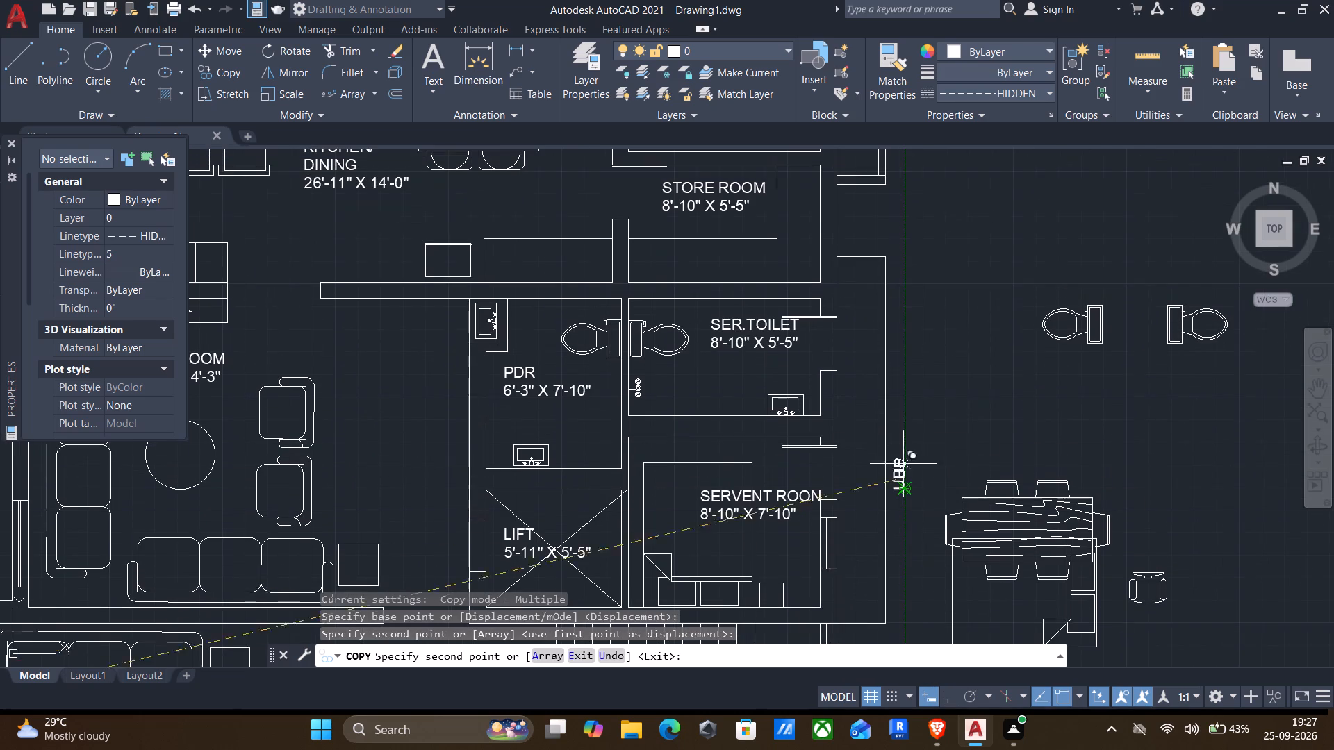
click(897, 353)
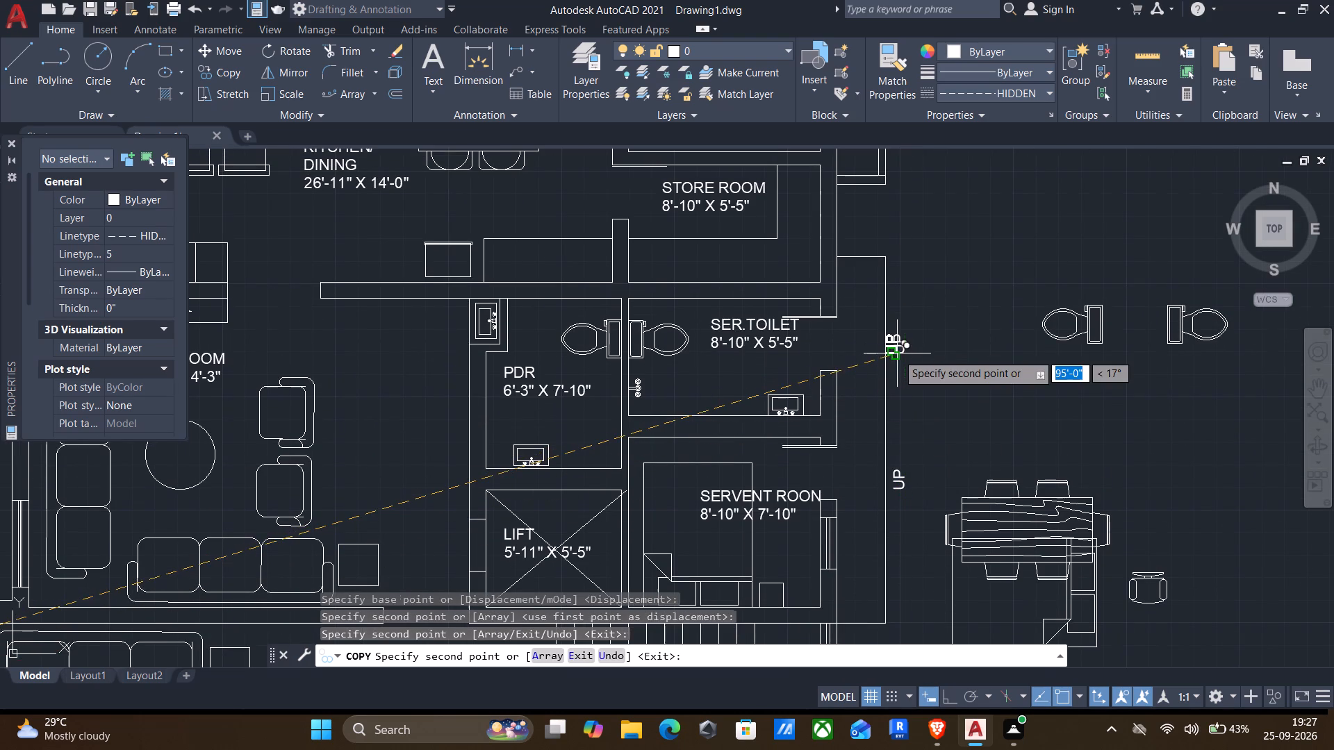
key(Escape)
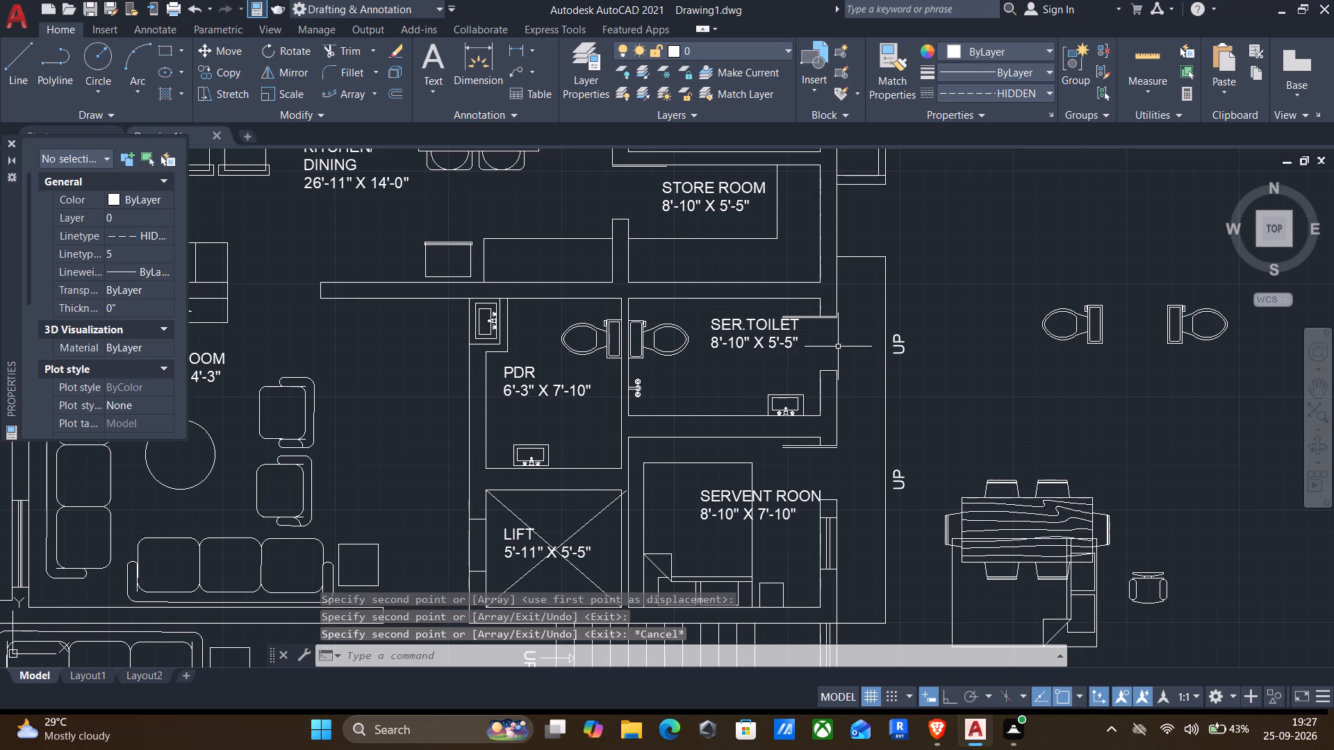
Draw an arrow shaft about 2'-1" long westward from the passage line at SER.TOILET's UP, with the upper half of a triangular head.
key(l)
key(Return)
scroll(871, 340, up, 2)
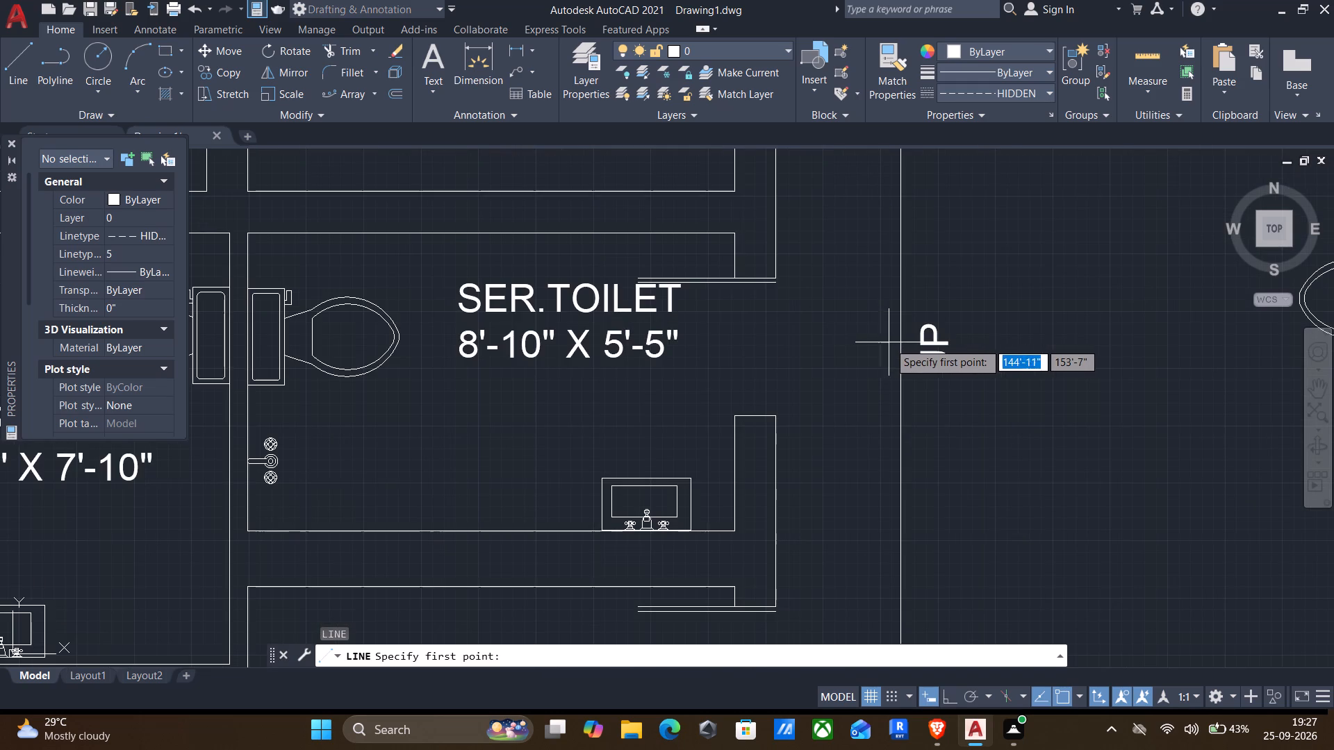
click(907, 346)
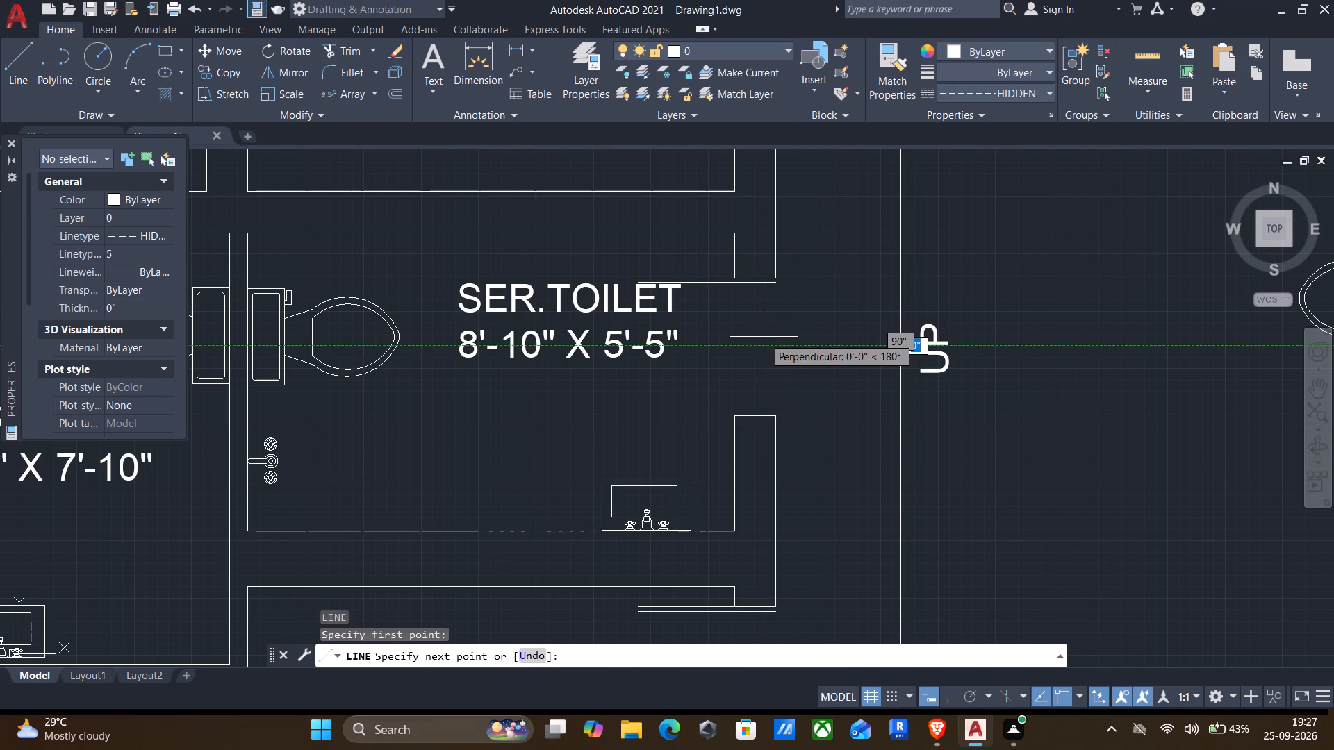
key(F8)
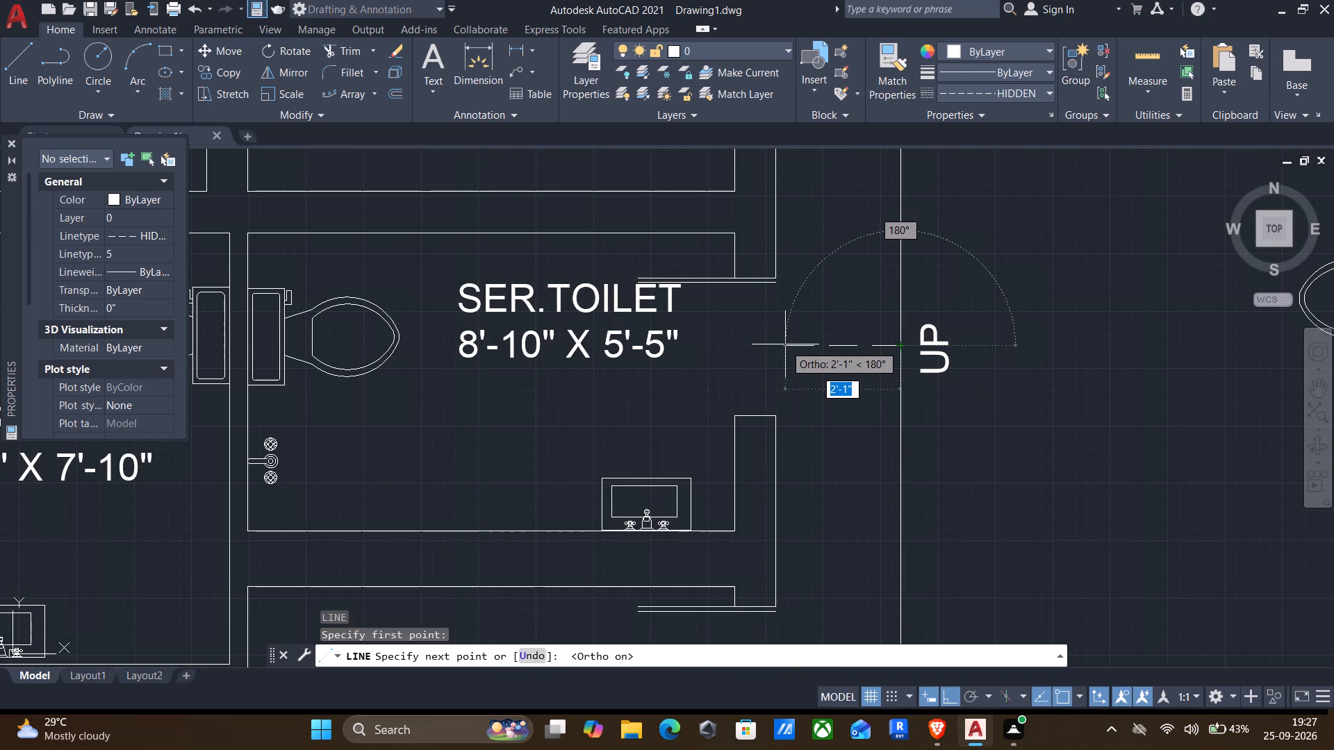
click(787, 344)
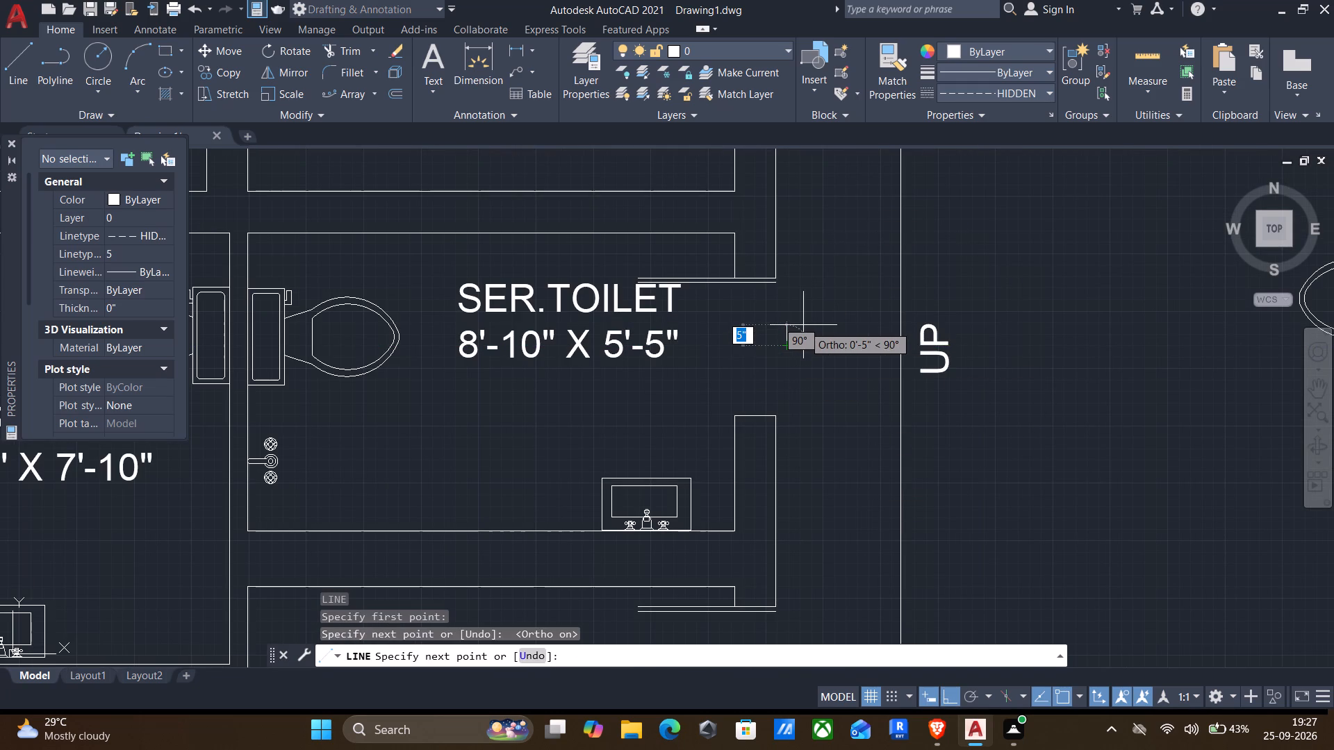
key(F8)
scroll(807, 333, up, 2)
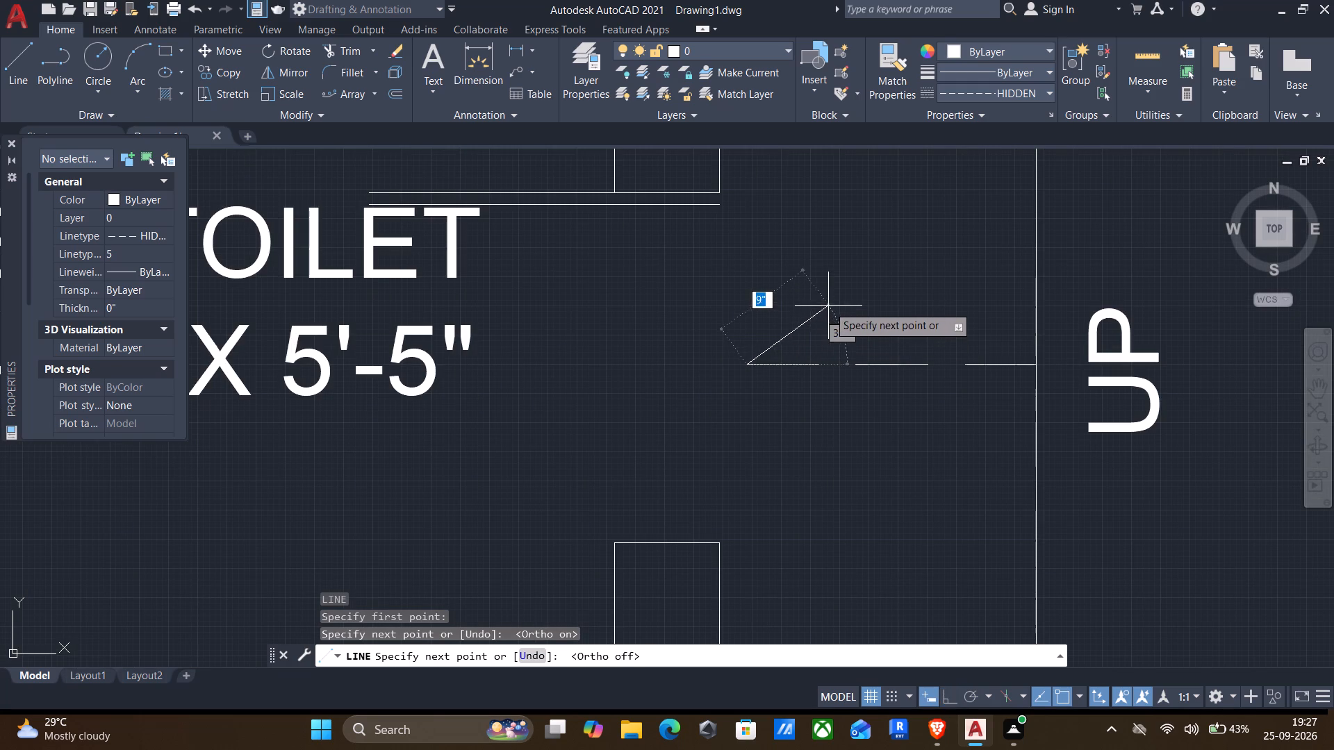
click(828, 304)
click(827, 361)
key(Return)
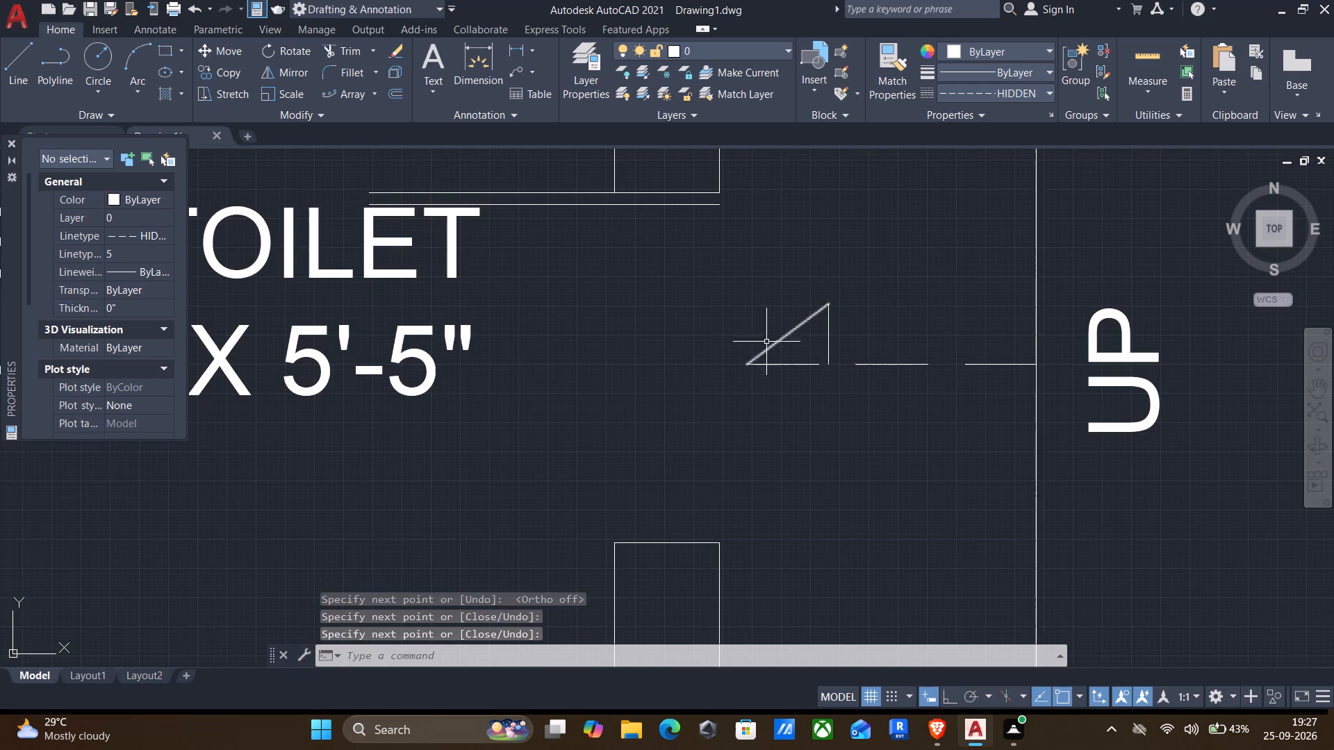
Mirror the half arrowhead about the horizontal shaft, keeping the source lines, to complete the triangle.
click(725, 283)
click(925, 417)
key(m)
key(i)
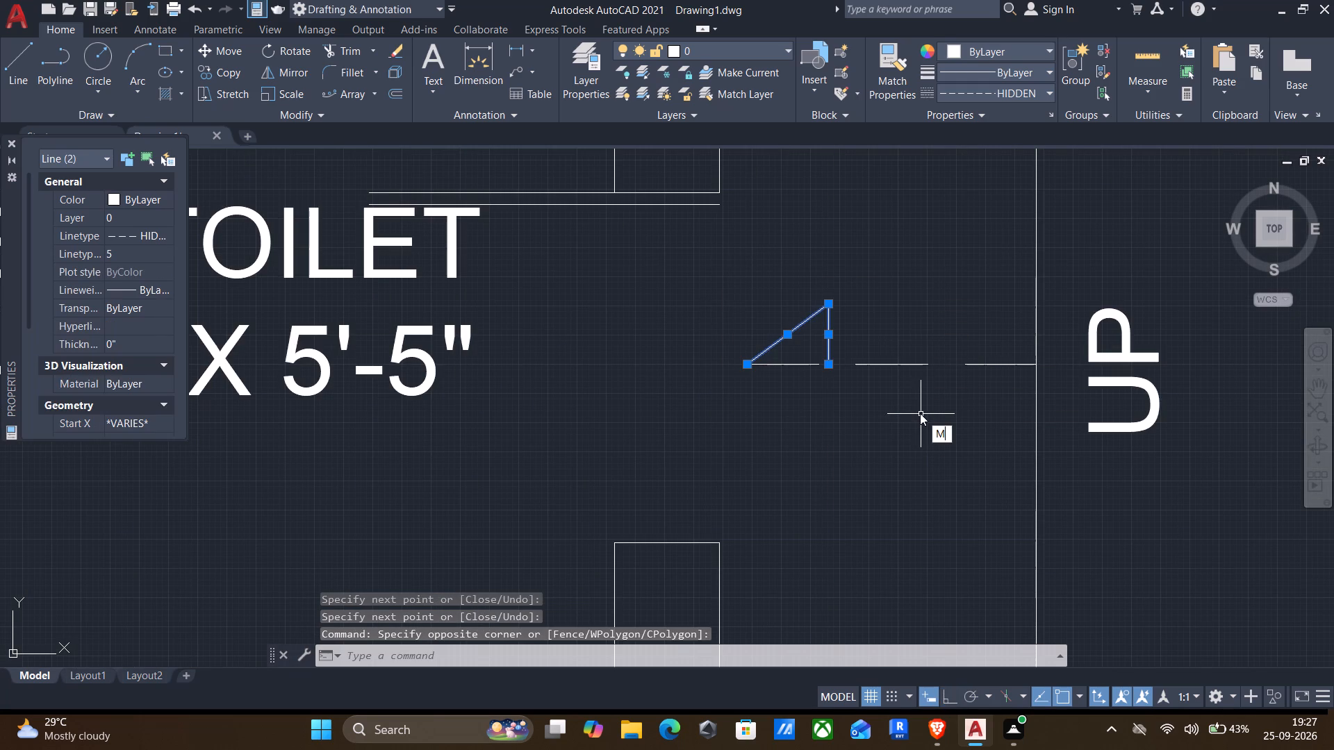
key(Return)
click(750, 367)
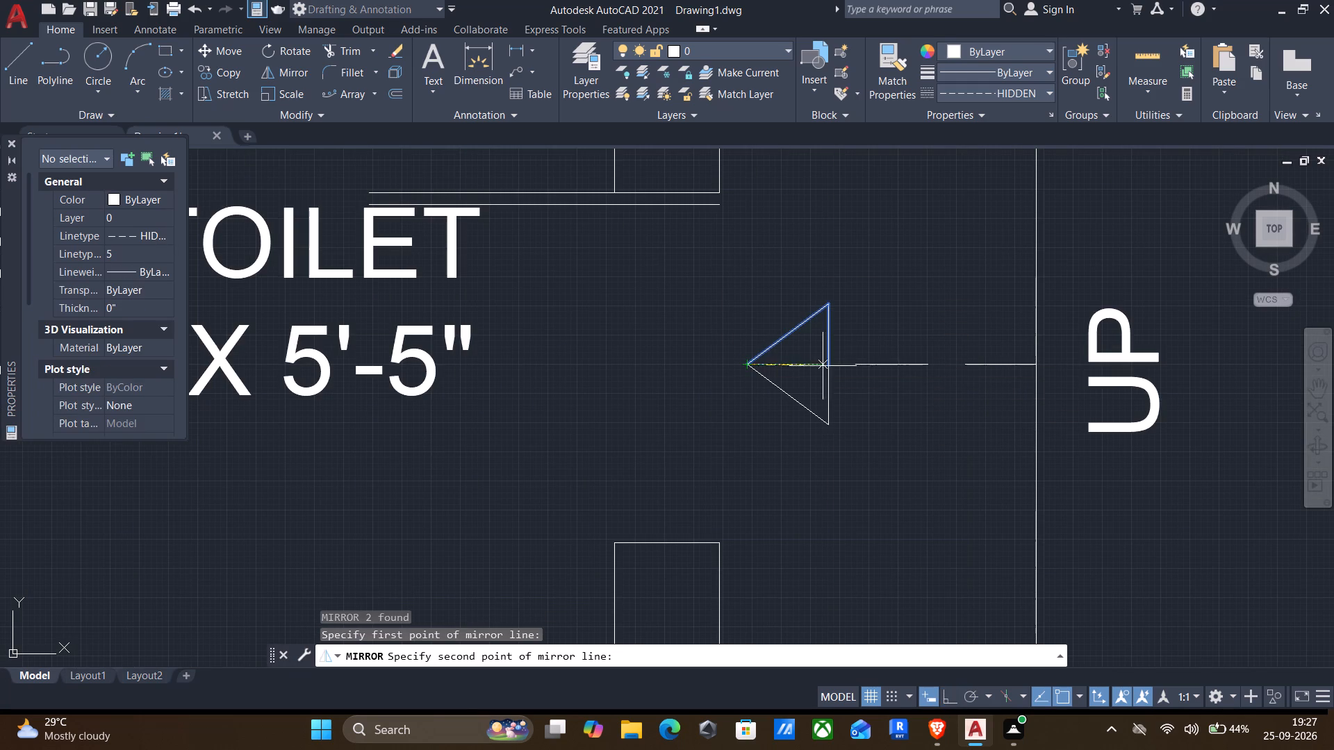
key(F8)
click(955, 380)
key(Return)
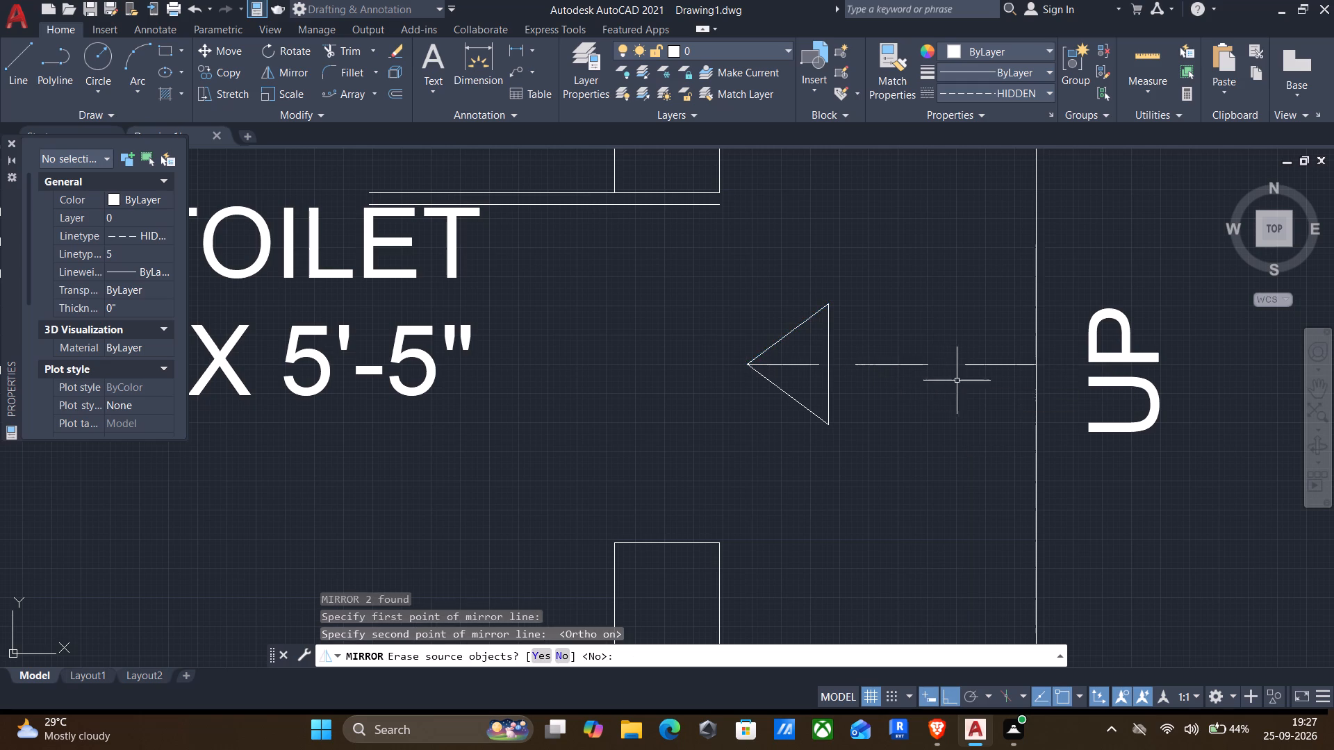
Copy the complete arrow about 6' straight south so it lines up with the UP text beside SERVENT ROON.
scroll(866, 337, down, 2)
middle_drag(865, 420, 907, 342)
click(835, 239)
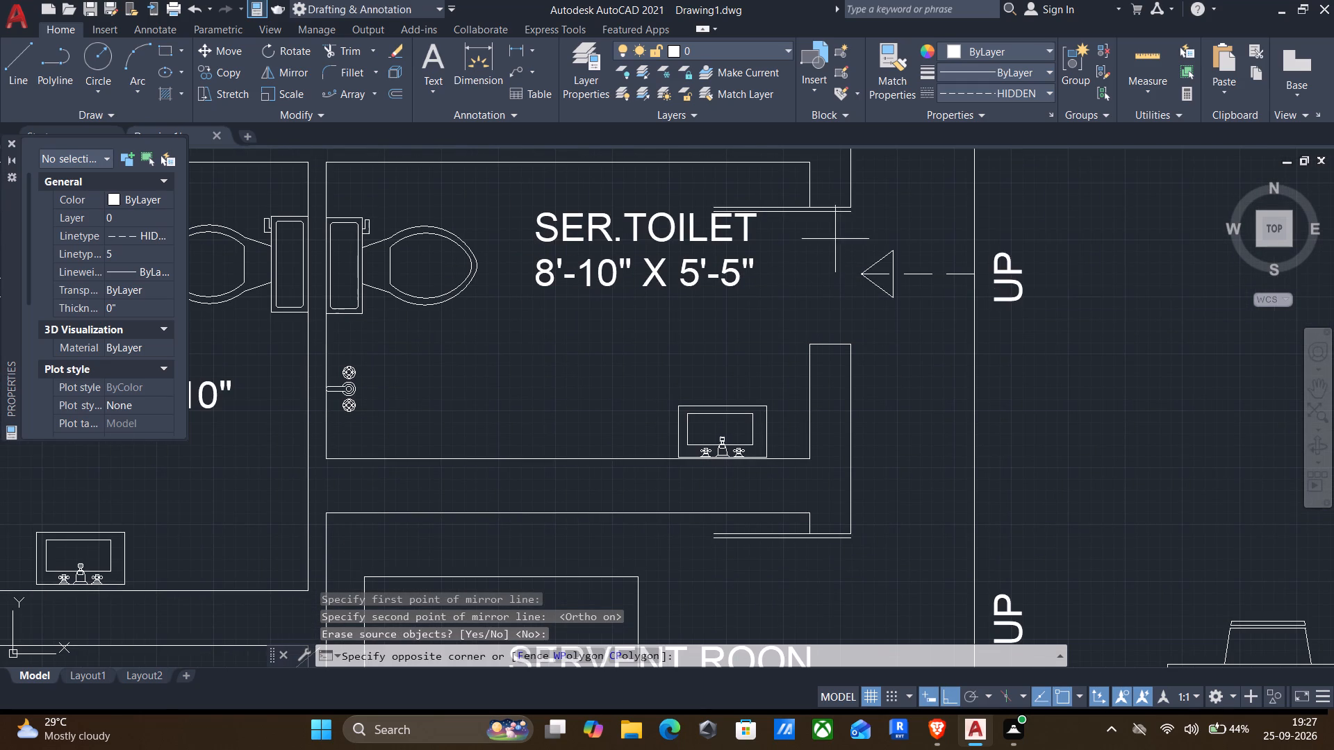
click(985, 310)
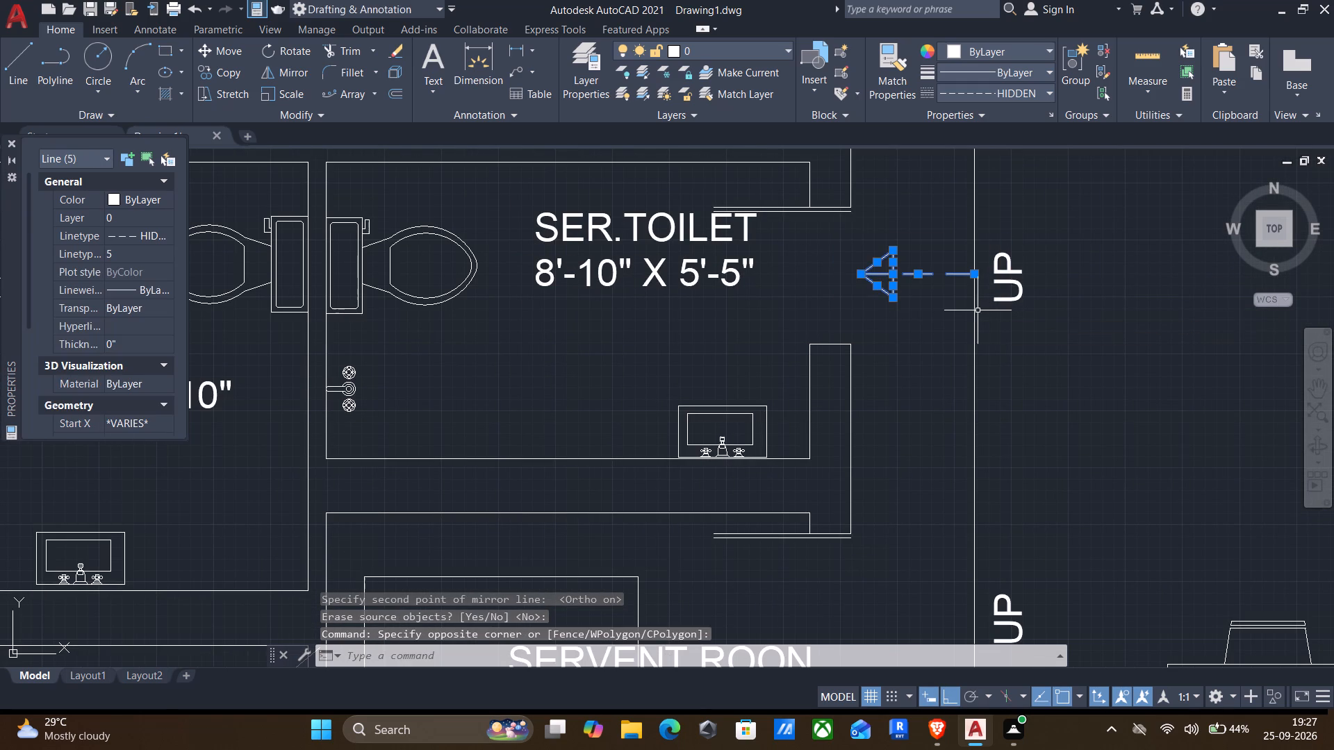
key(c)
key(o)
key(Return)
click(973, 268)
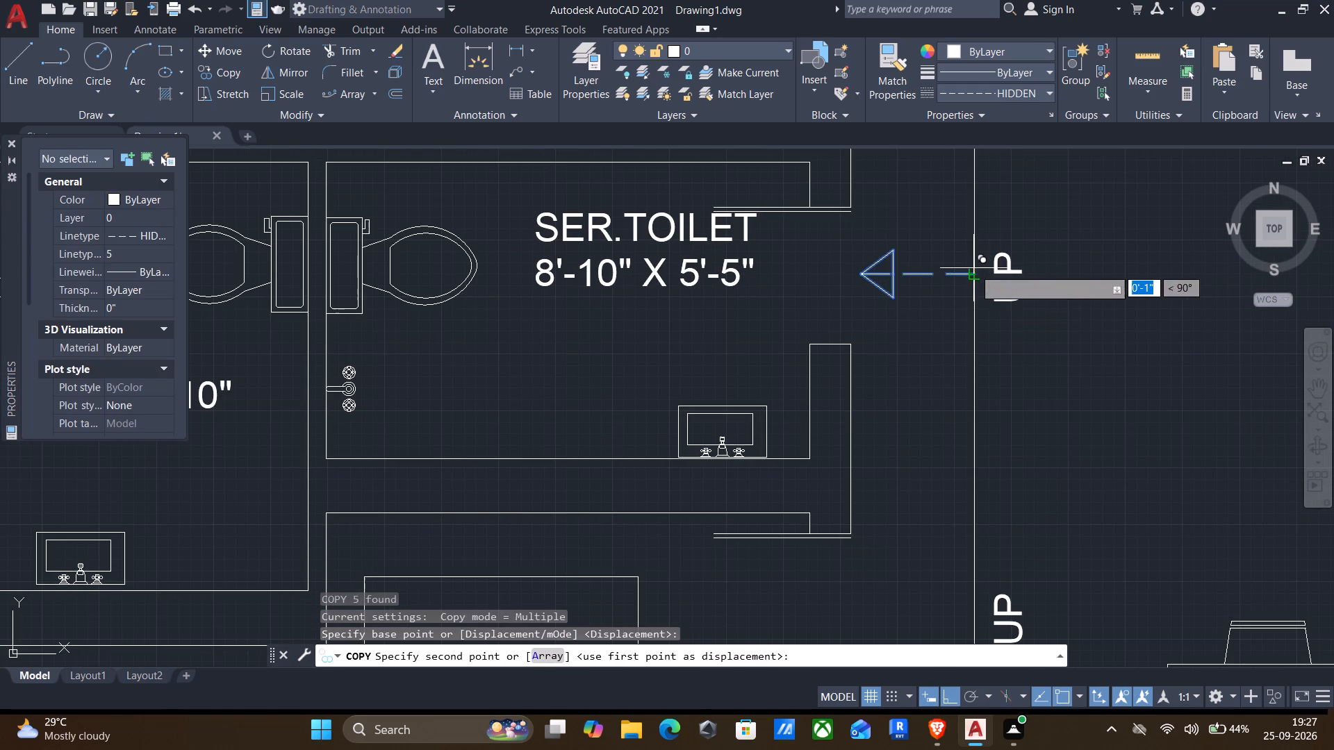
scroll(944, 428, down, 1)
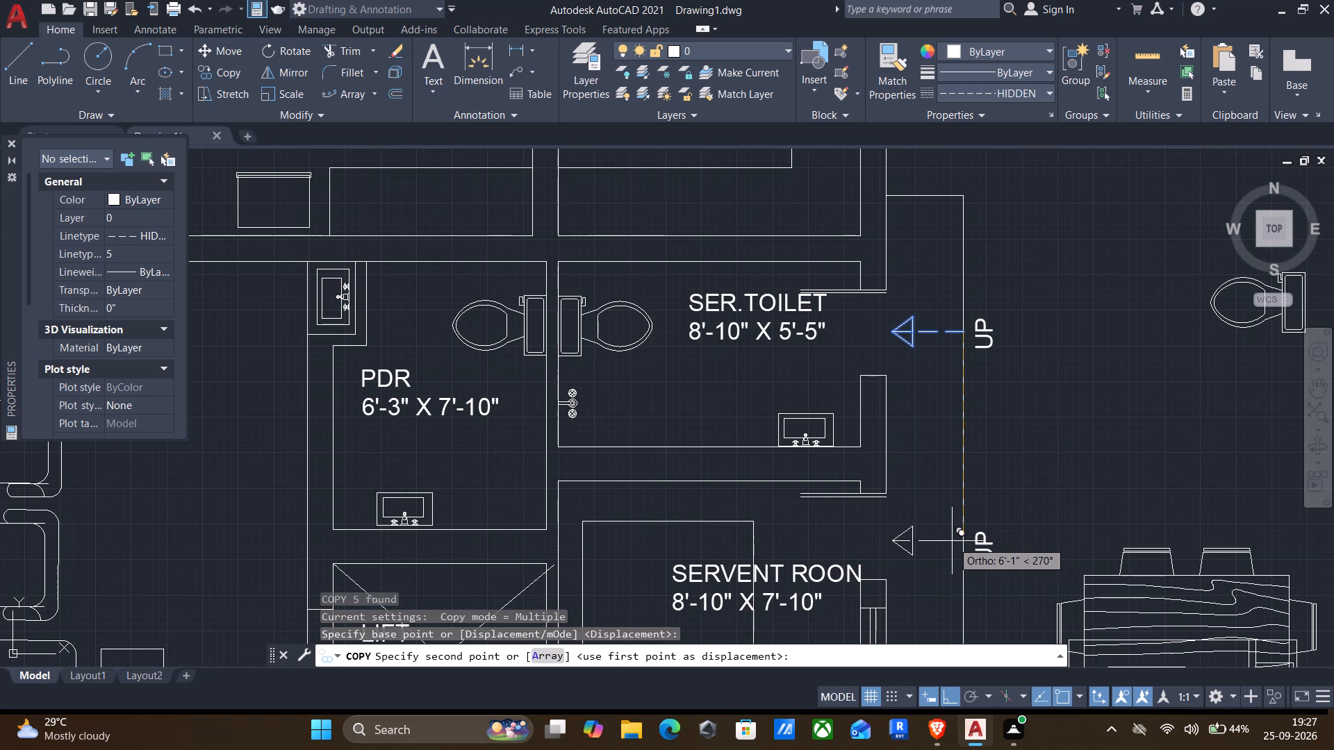
click(954, 546)
key(Escape)
Draw two crossing diagonal lines between the inner corners of the projecting wall box northeast of the STORE ROOM.
middle_drag(957, 566, 962, 560)
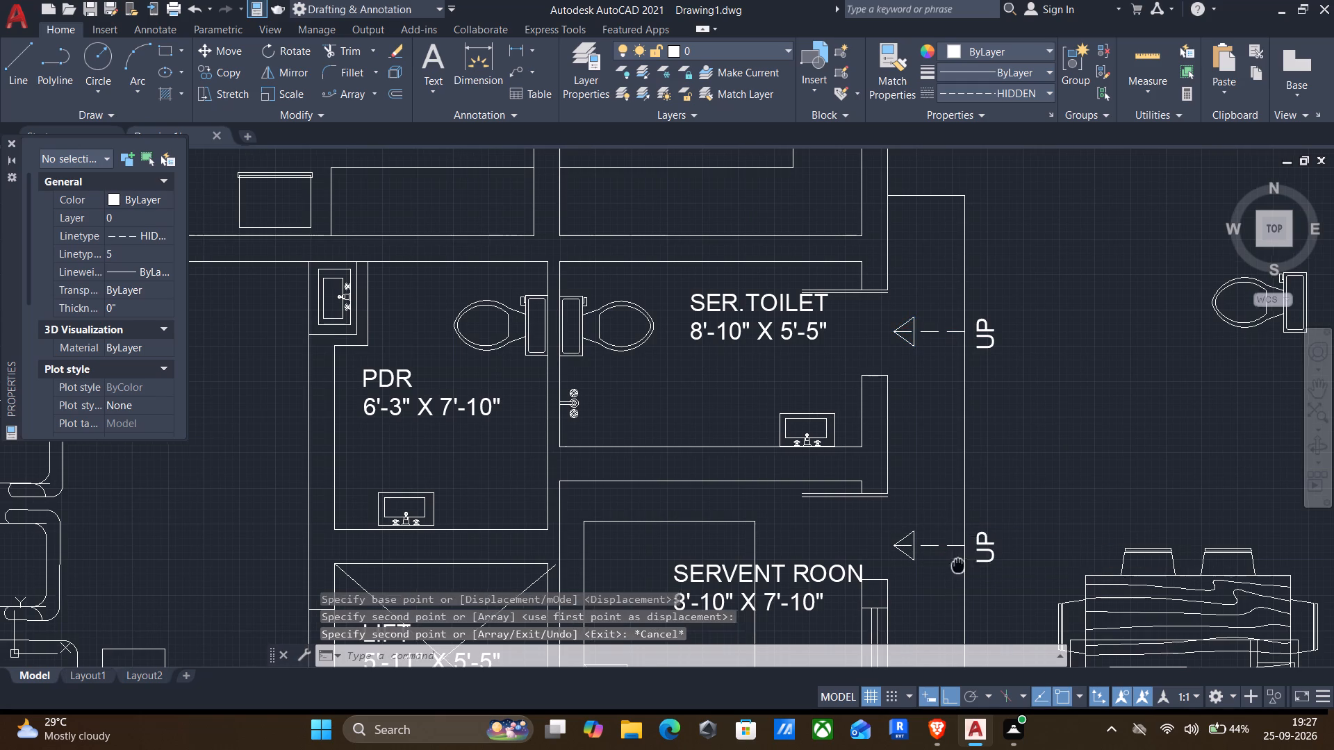
middle_drag(962, 560, 1023, 465)
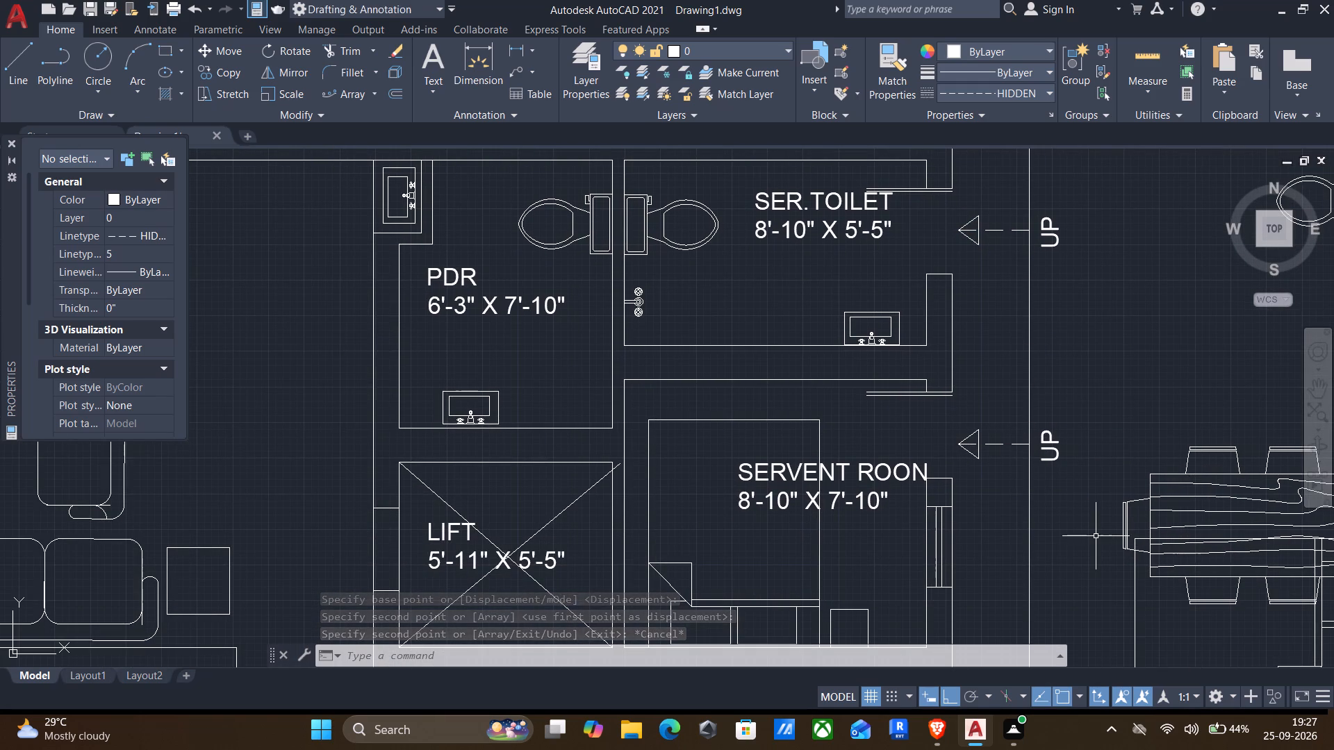
middle_drag(1098, 540, 1032, 749)
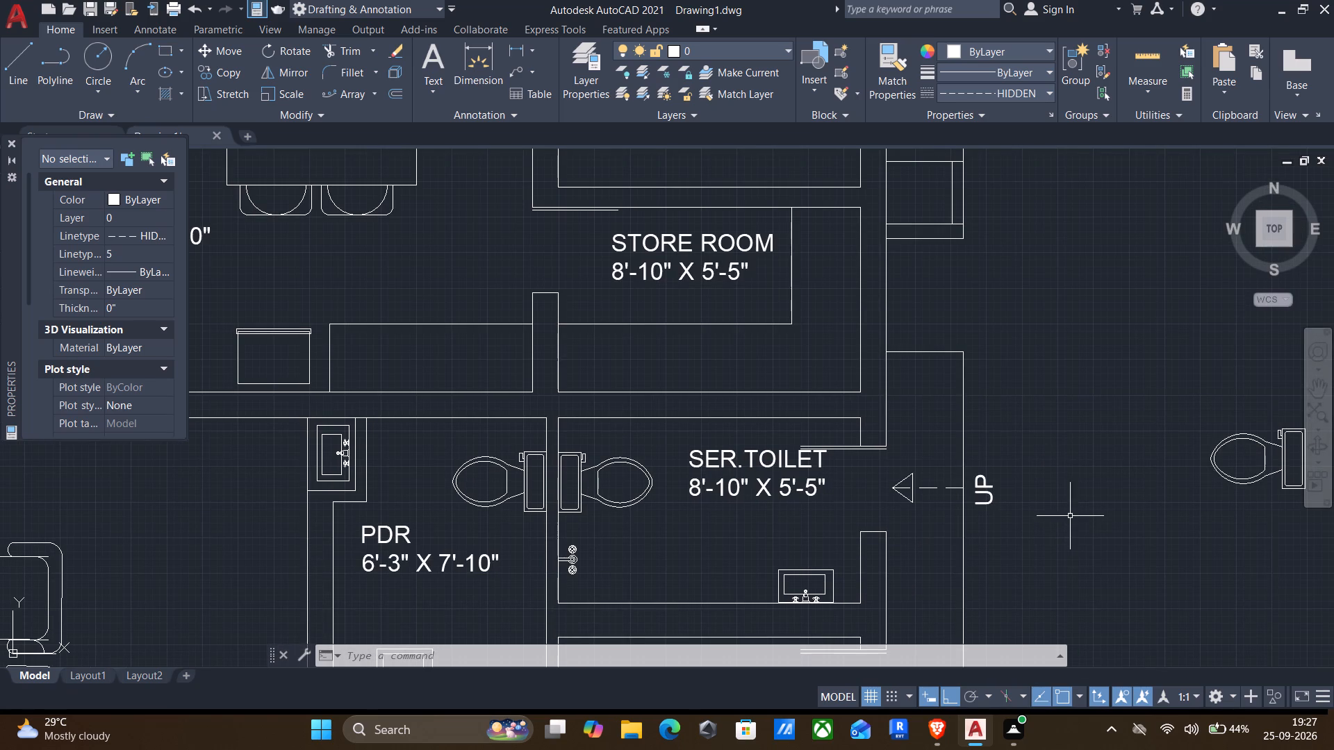
middle_drag(1065, 504, 1033, 603)
key(l)
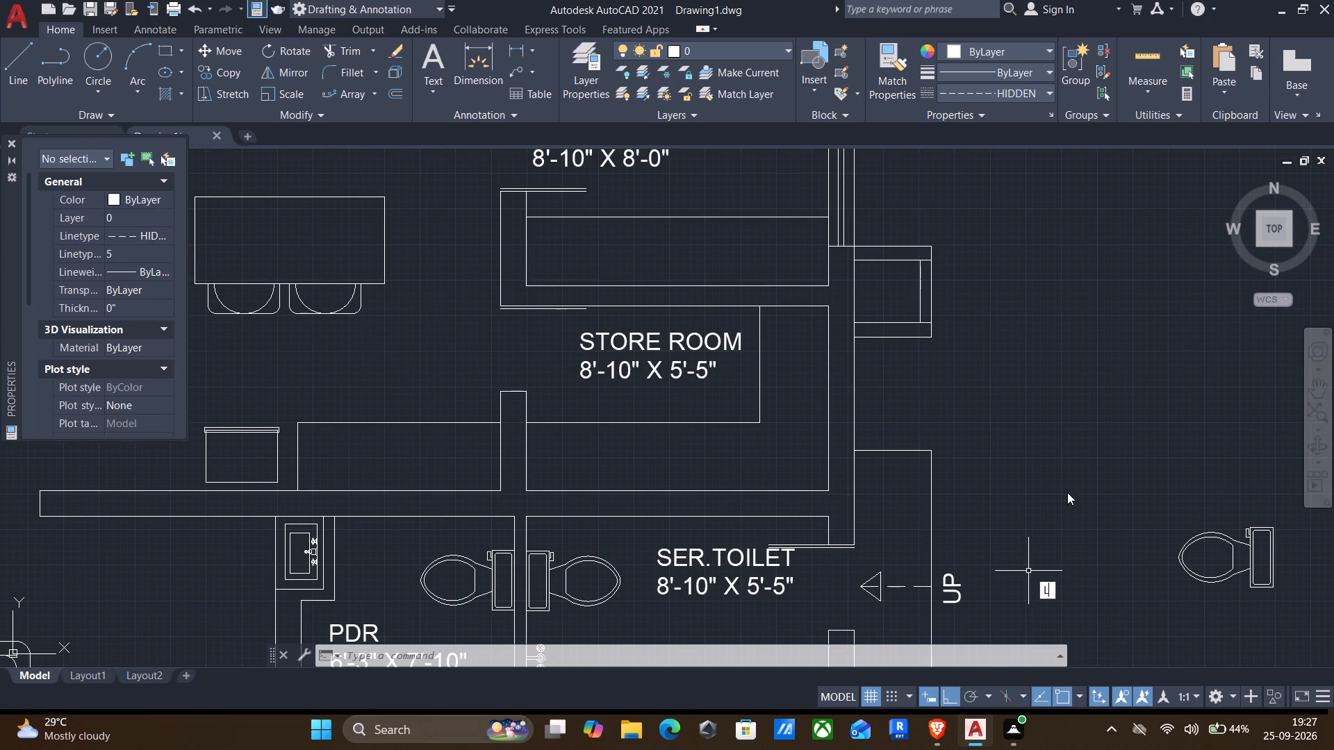
key(Return)
scroll(915, 266, up, 2)
click(915, 251)
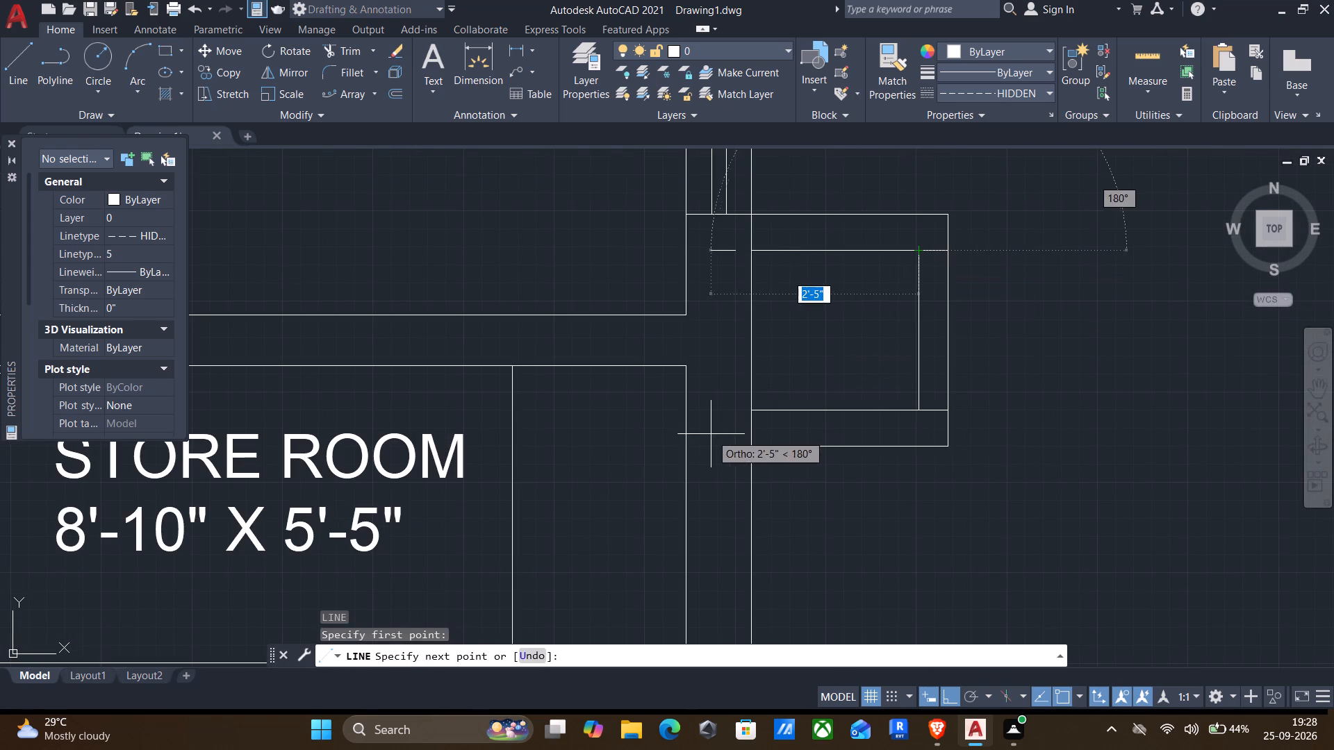
click(752, 409)
key(Return)
key(Return)
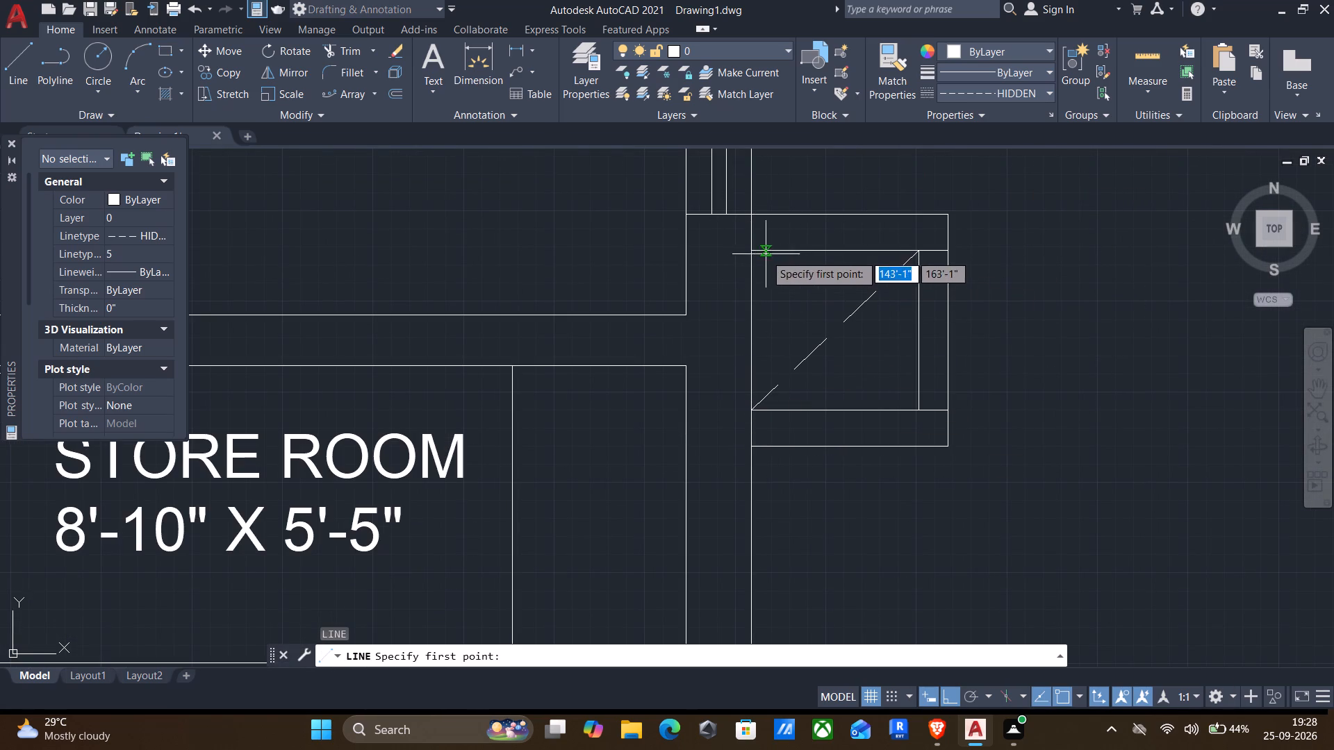
click(755, 253)
click(915, 408)
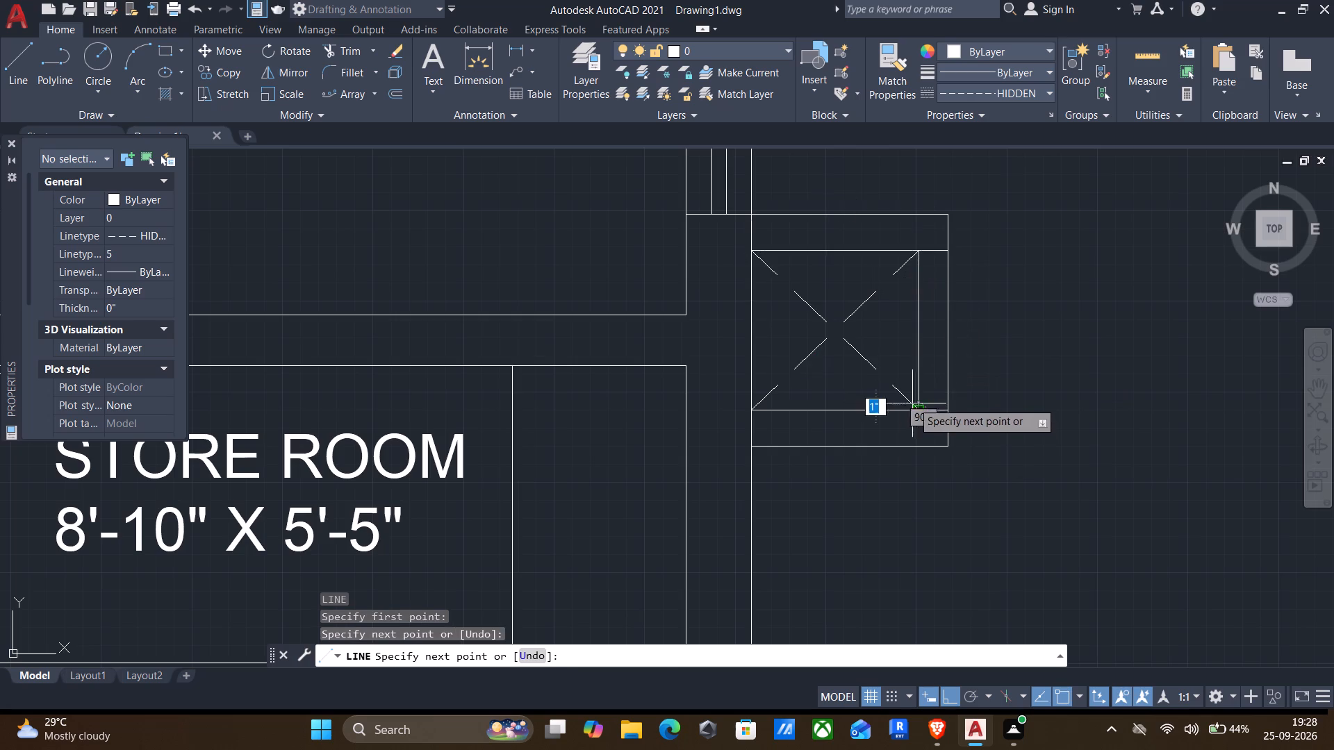
key(Return)
Trim the main wall's outer line where the north and south walls of the crossed box northeast of the STORE ROOM meet it.
scroll(914, 397, down, 2)
scroll(841, 330, up, 2)
text(TR)
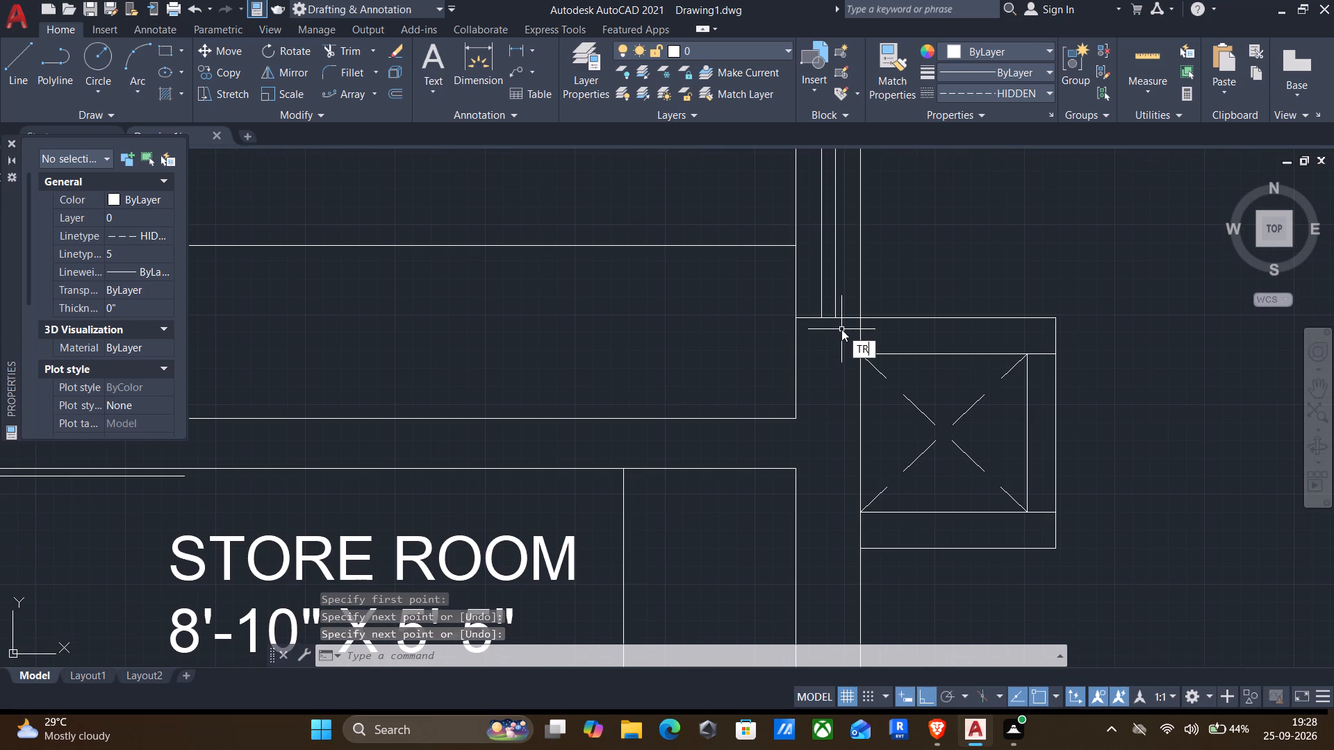
key(Return)
scroll(871, 345, up, 2)
drag(878, 334, 729, 359)
scroll(739, 396, down, 2)
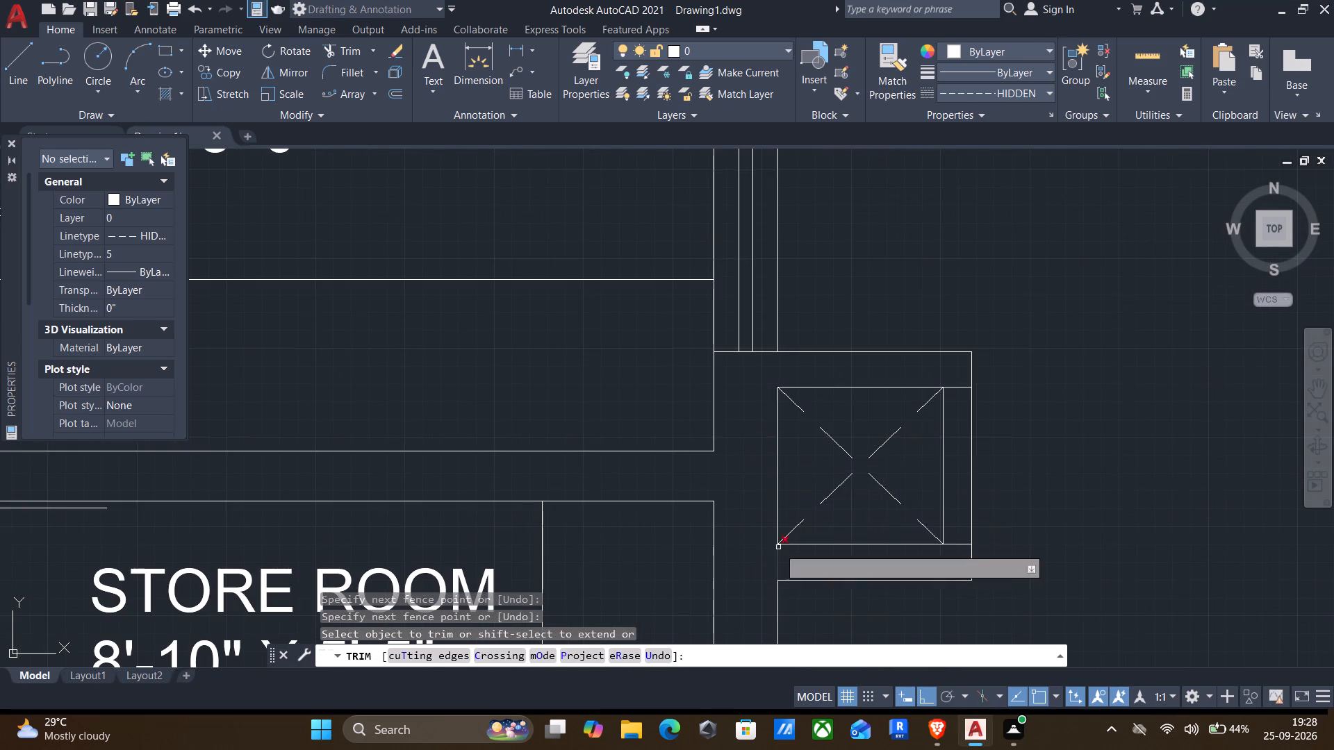
scroll(789, 560, up, 2)
drag(789, 561, 705, 540)
scroll(705, 538, down, 3)
middle_drag(725, 519, 829, 434)
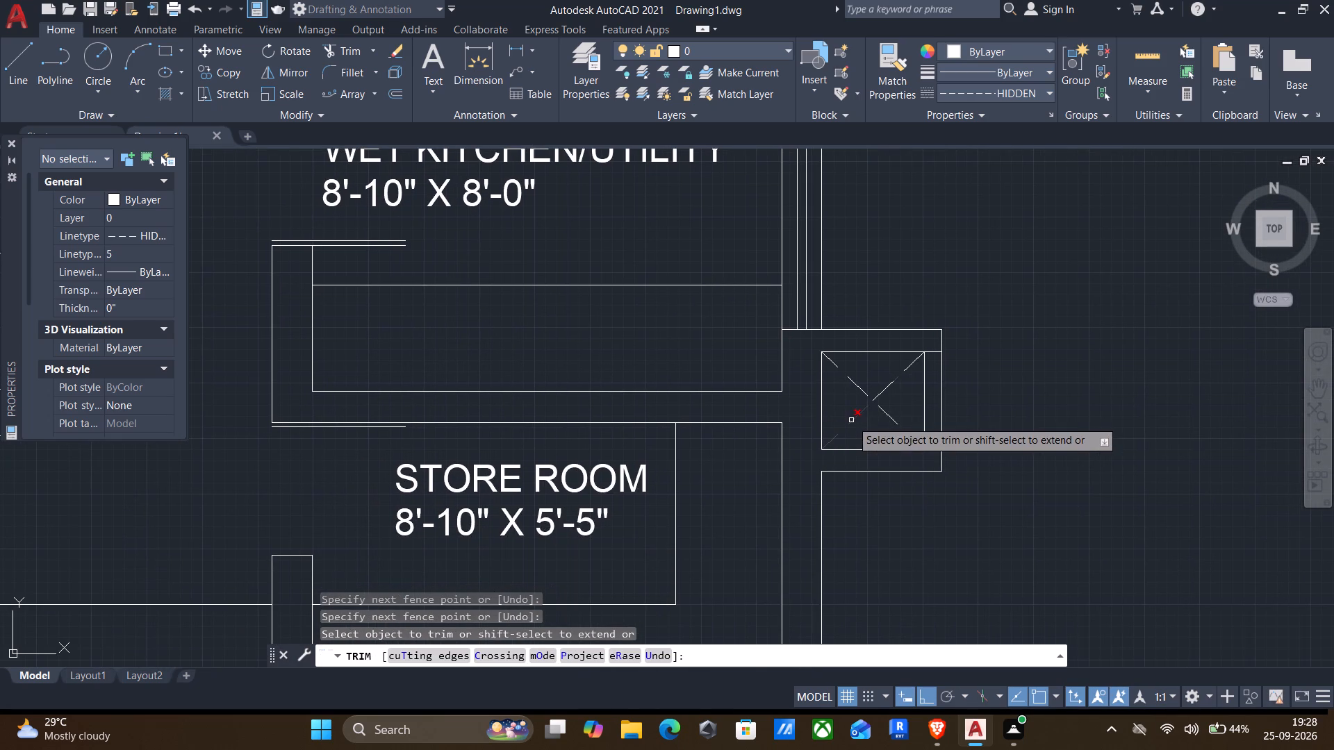
key(Escape)
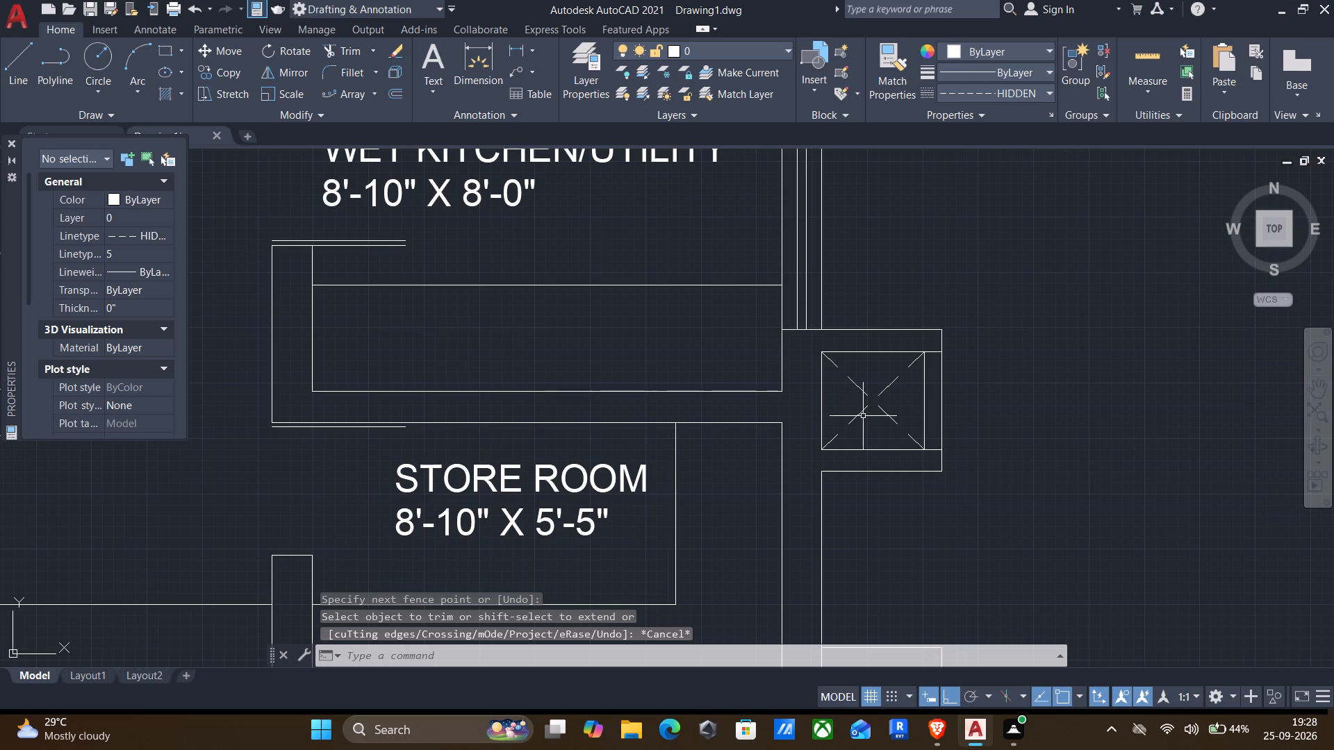
Trim away the solid outer wall line across the WET KITCHEN/UTILITY's east window.
middle_drag(864, 416, 851, 557)
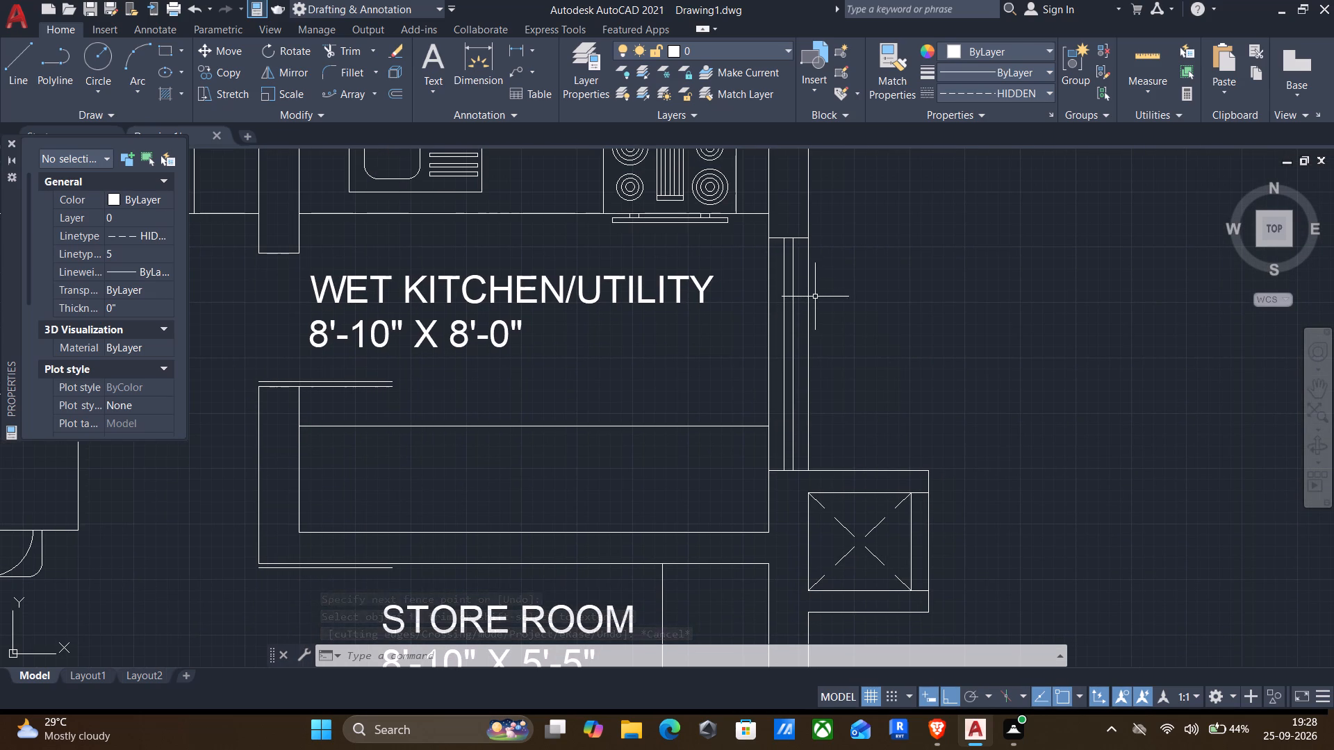
text(TR)
key(Return)
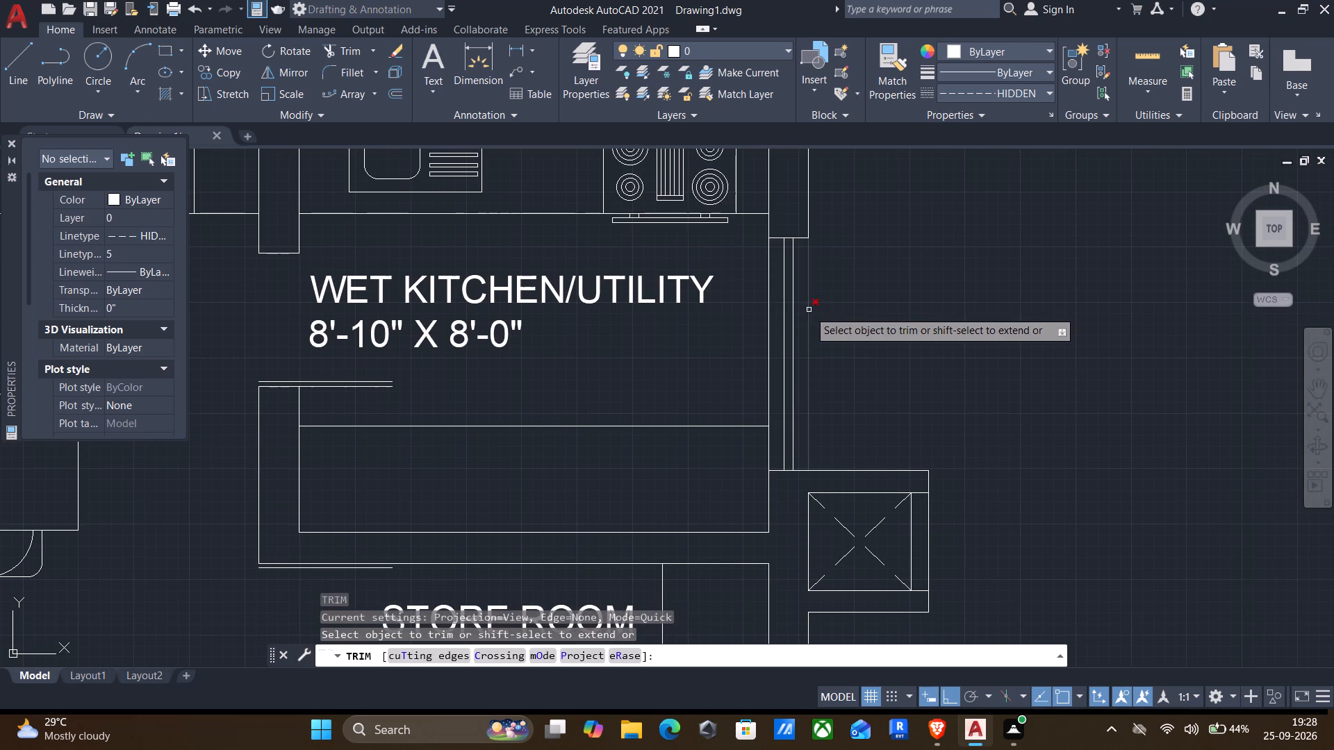
drag(802, 323, 827, 318)
key(Escape)
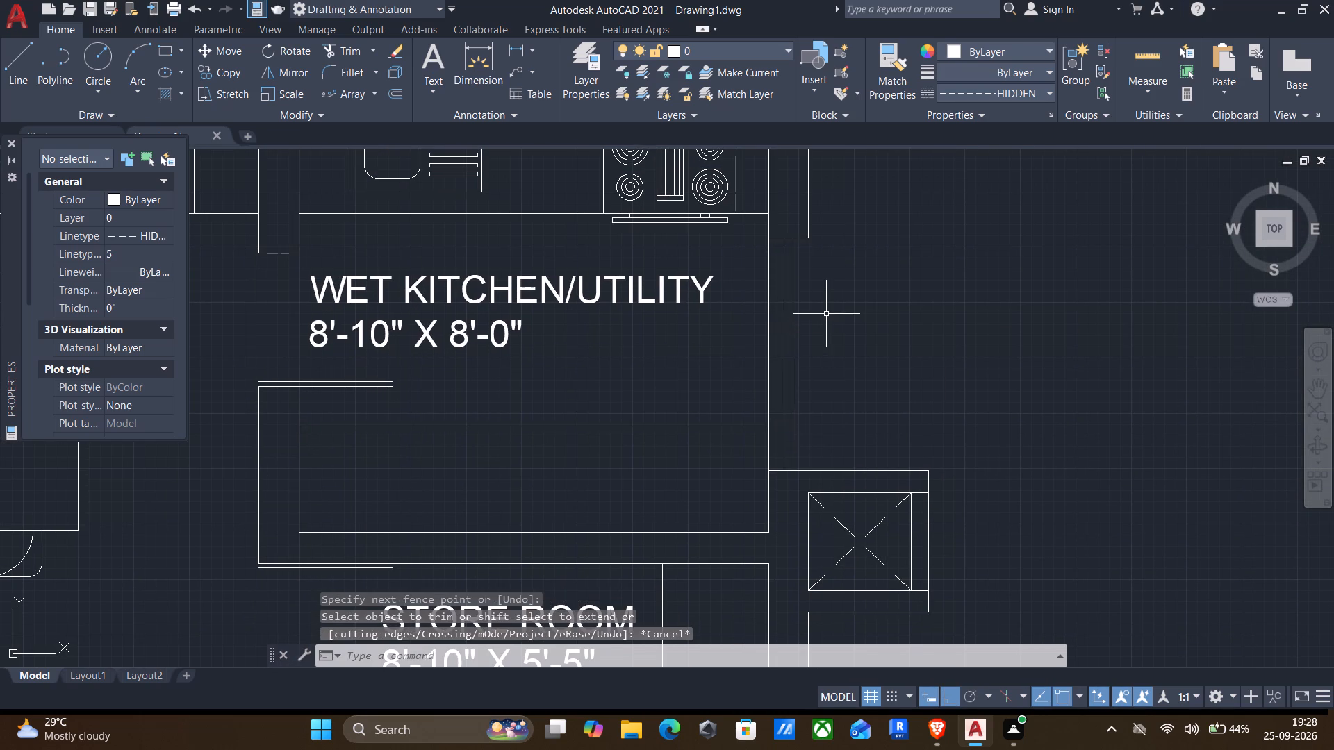
Draw a HIDDEN-linetype vertical line along the outer face of the WET KITCHEN/UTILITY's east window, down to the crossed box.
key(l)
key(Return)
scroll(803, 256, up, 2)
click(812, 225)
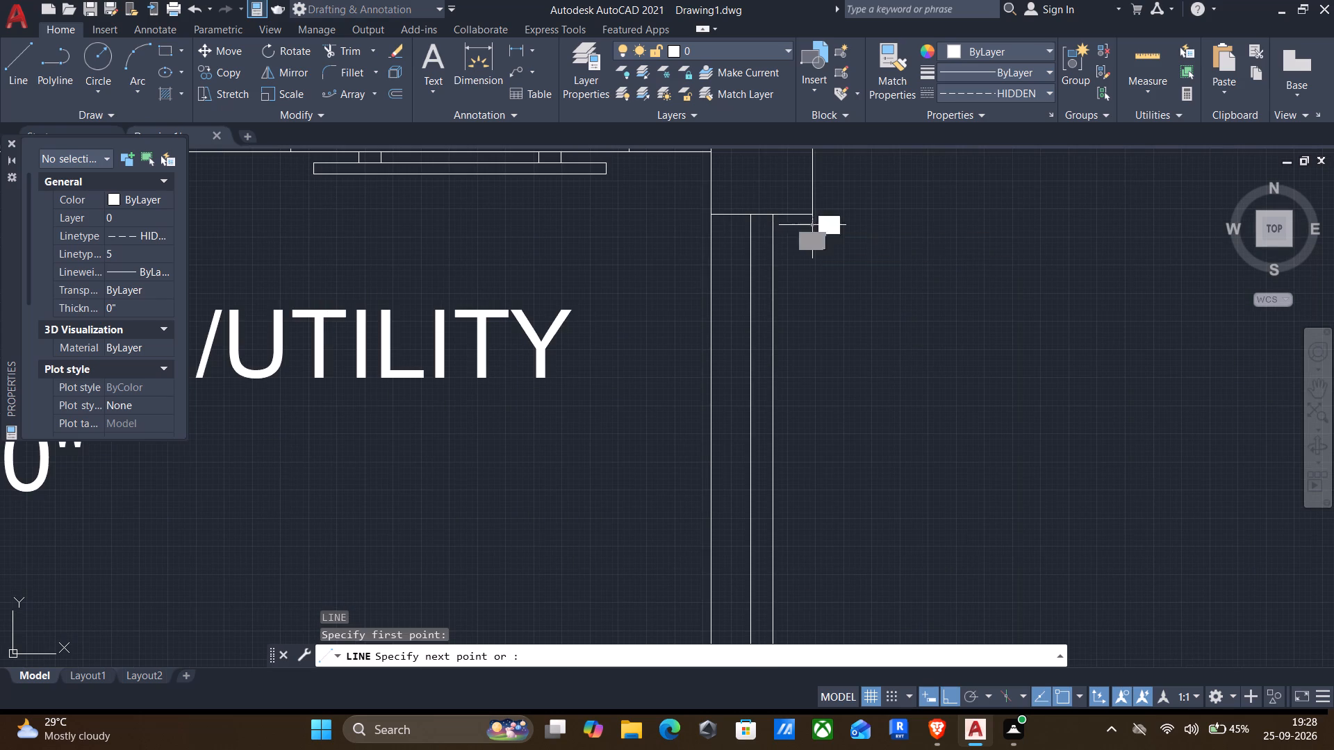
scroll(796, 454, down, 1)
middle_drag(796, 456, 818, 359)
click(832, 574)
scroll(832, 572, down, 2)
middle_drag(835, 560, 887, 458)
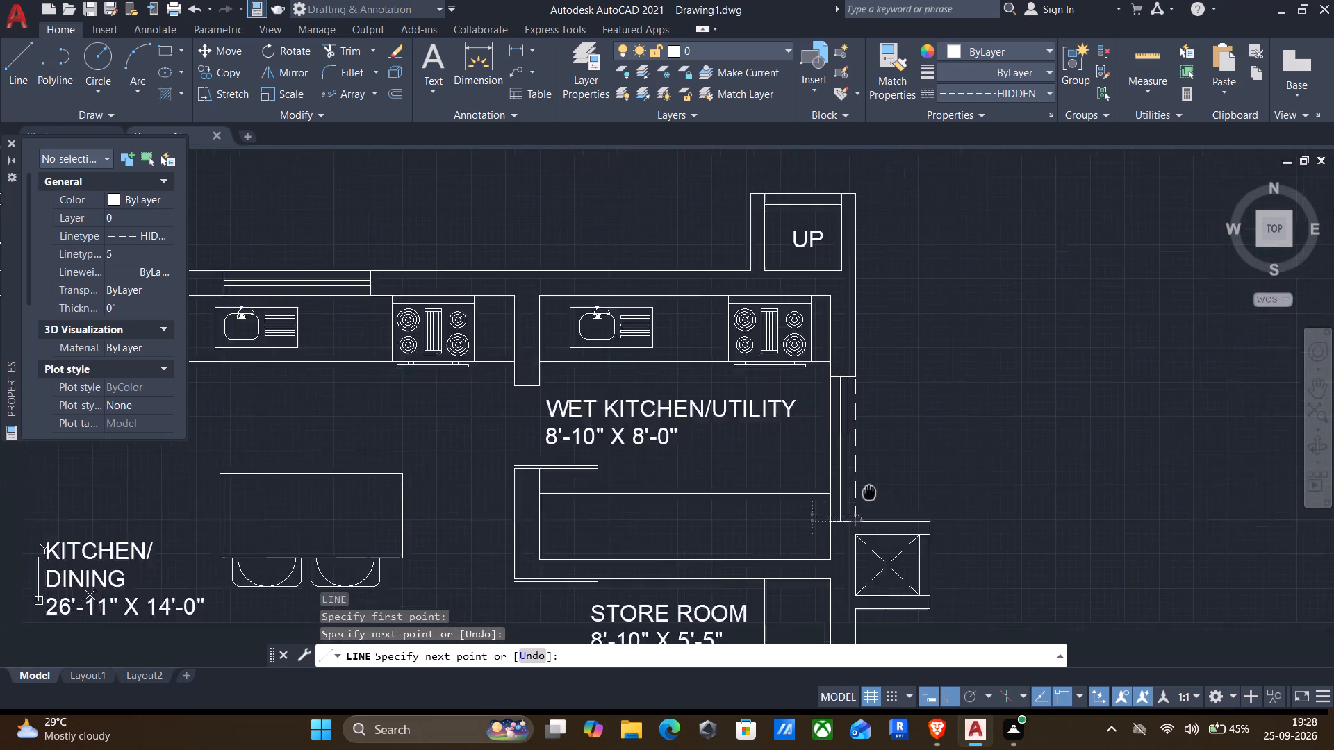
middle_drag(887, 458, 914, 410)
key(Return)
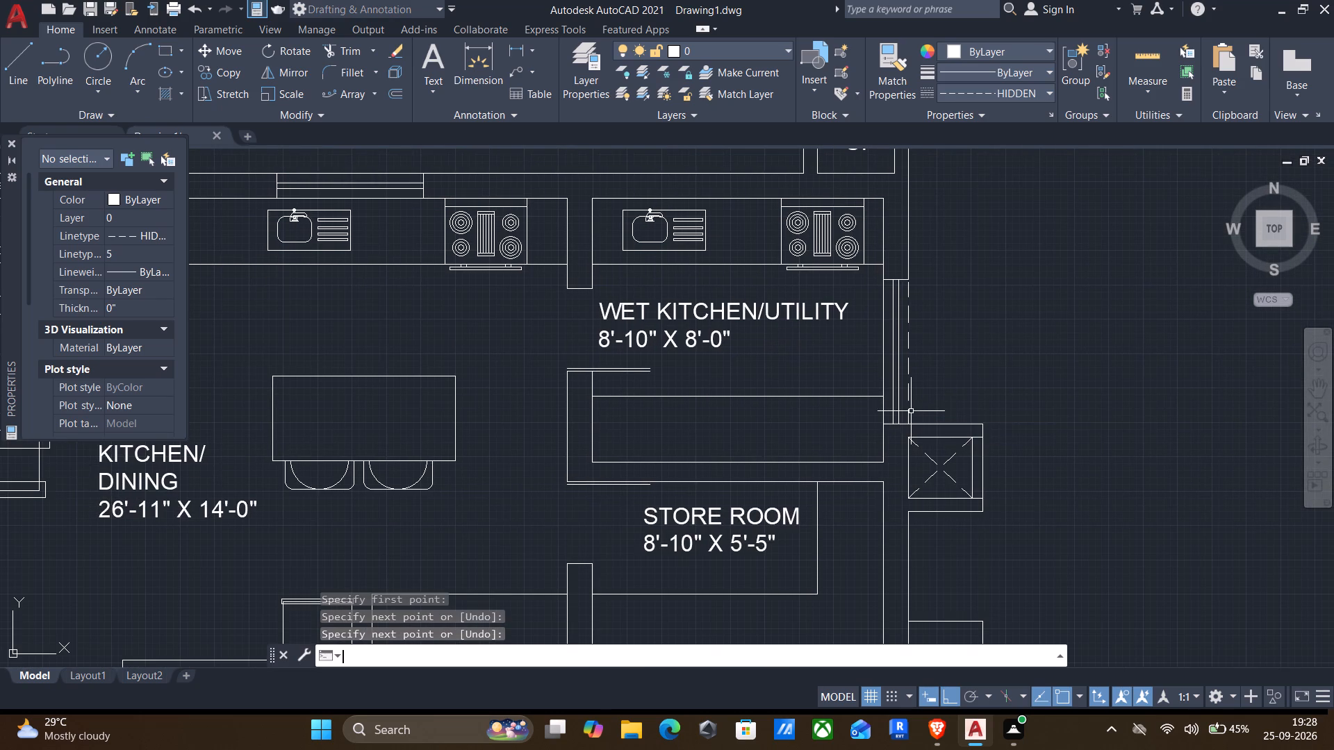
Draw a three-sided HIDDEN-linetype outline just inside the passage edges east of SER.TOILET and SERVENT ROON, ending at the building wall.
middle_drag(943, 442, 943, 368)
middle_drag(956, 431, 825, 242)
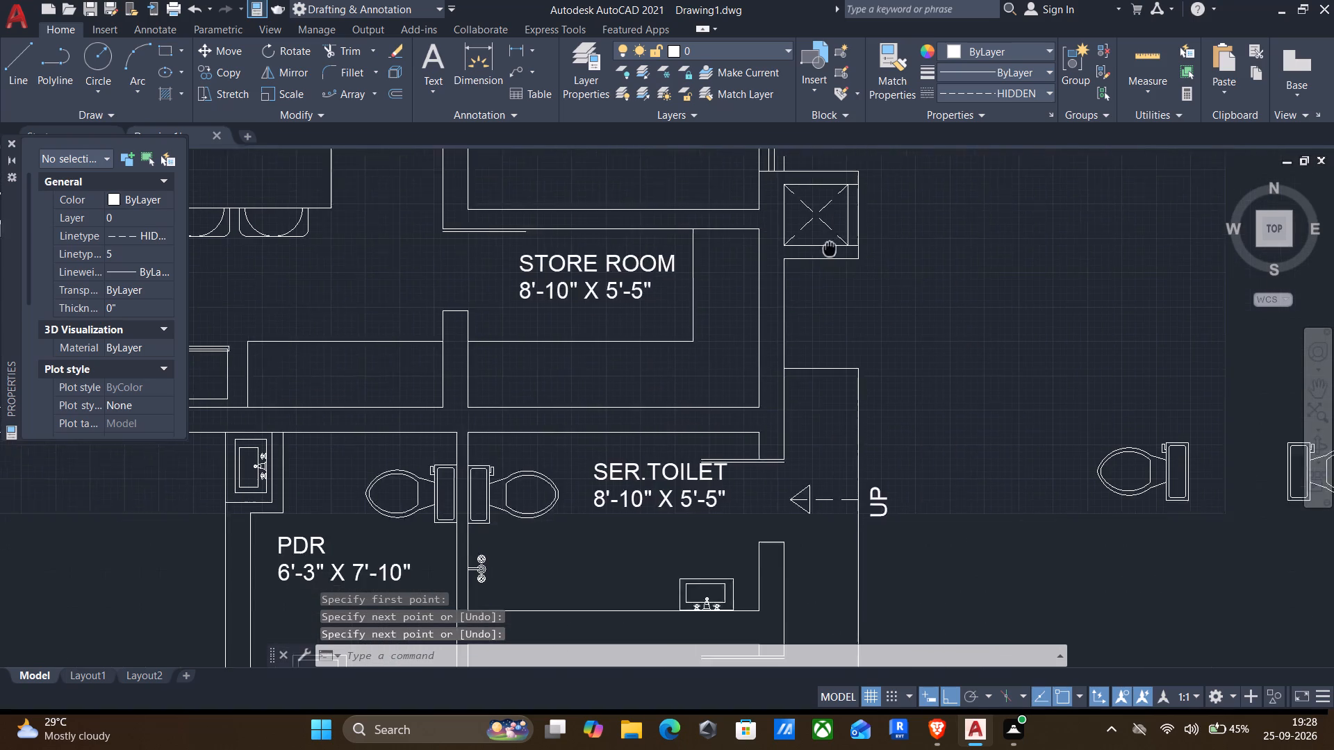
middle_drag(825, 242, 821, 236)
middle_drag(783, 381, 785, 340)
key(Return)
scroll(790, 347, up, 1)
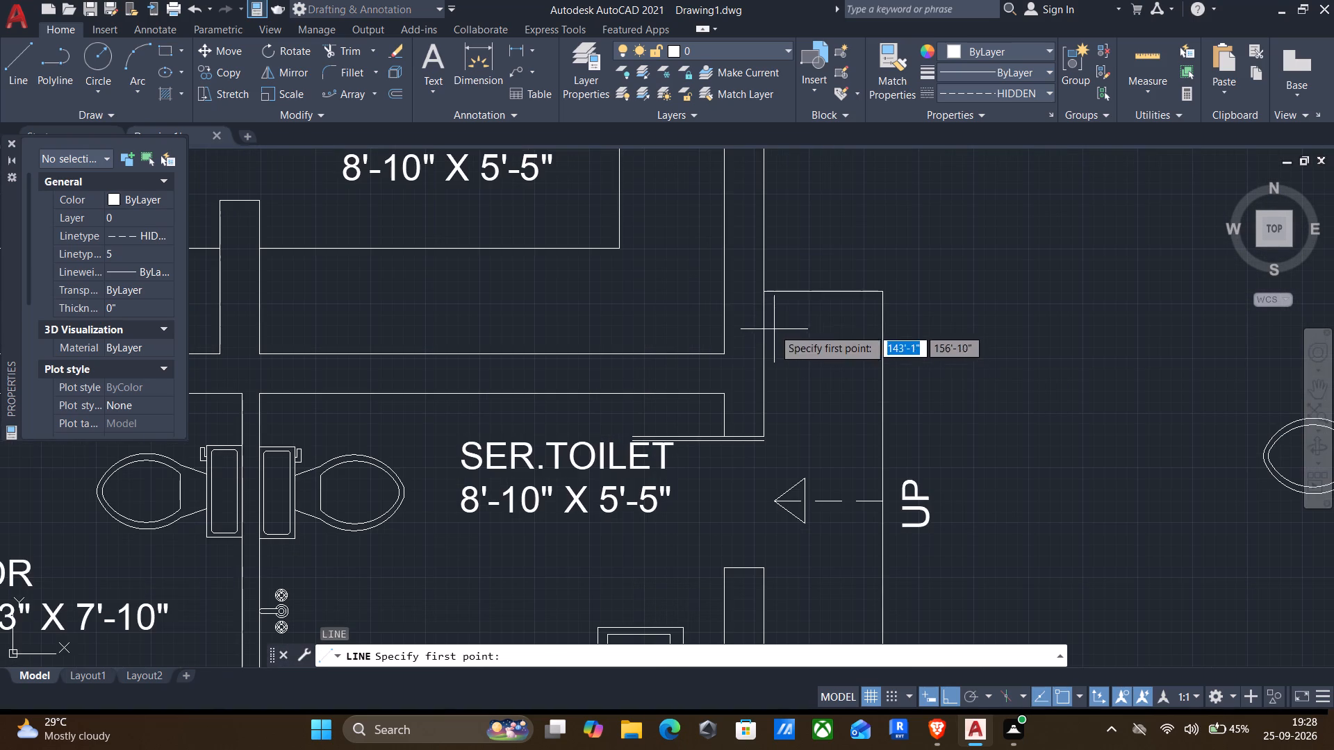
click(763, 321)
click(867, 316)
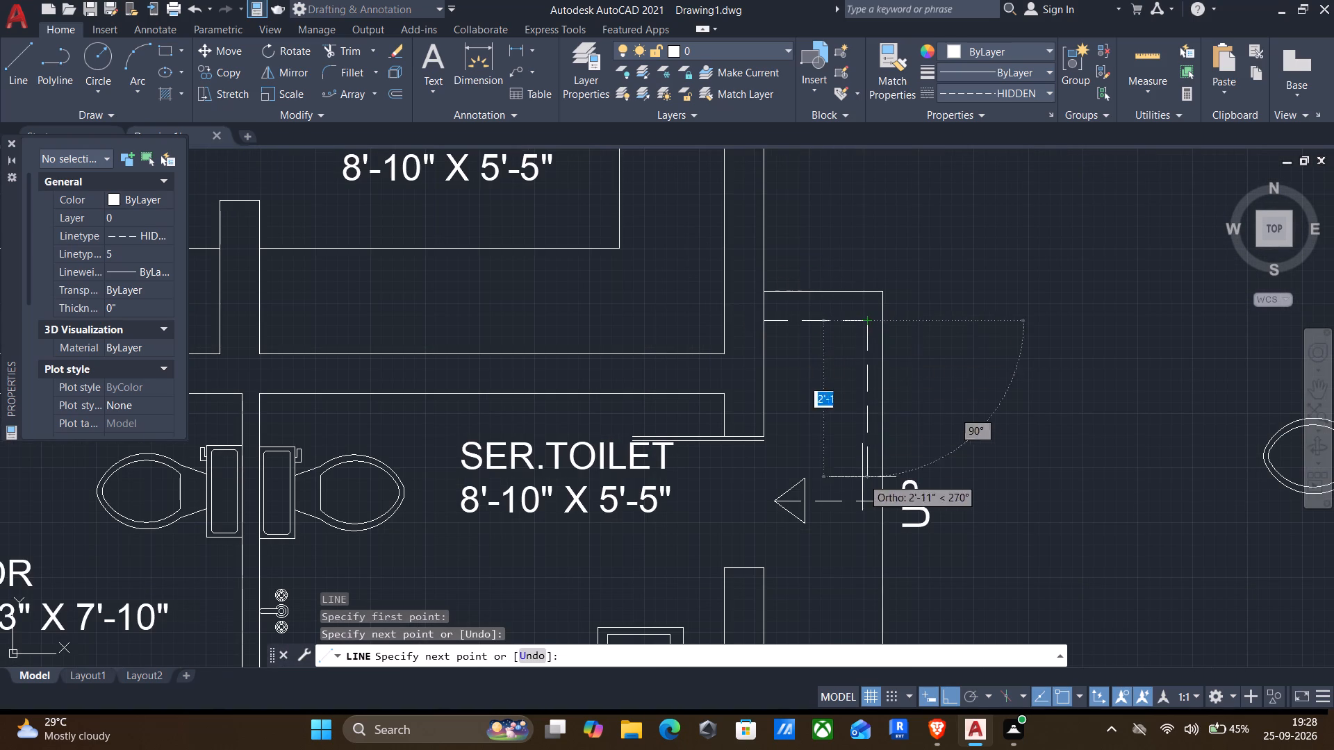
middle_drag(862, 484, 931, 295)
scroll(910, 423, down, 1)
middle_drag(910, 465, 963, 290)
middle_drag(958, 464, 975, 338)
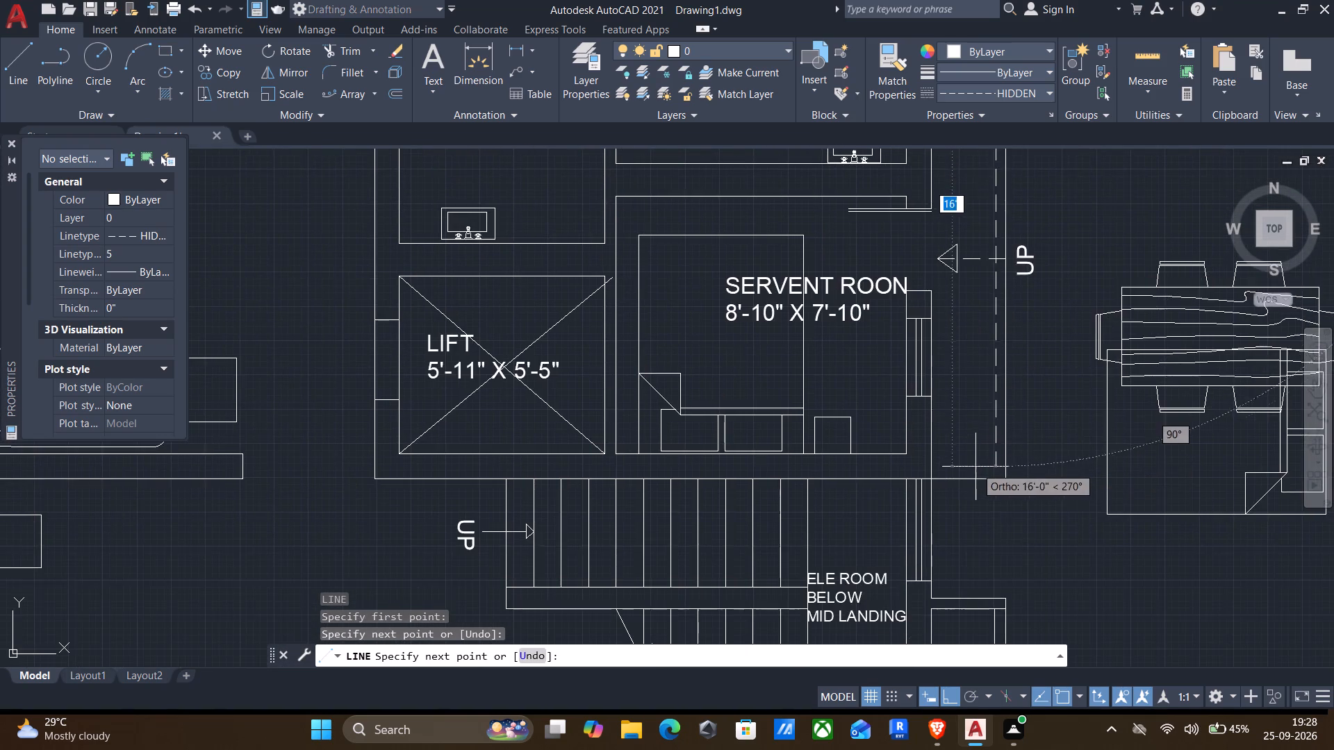
scroll(985, 472, up, 2)
click(1011, 451)
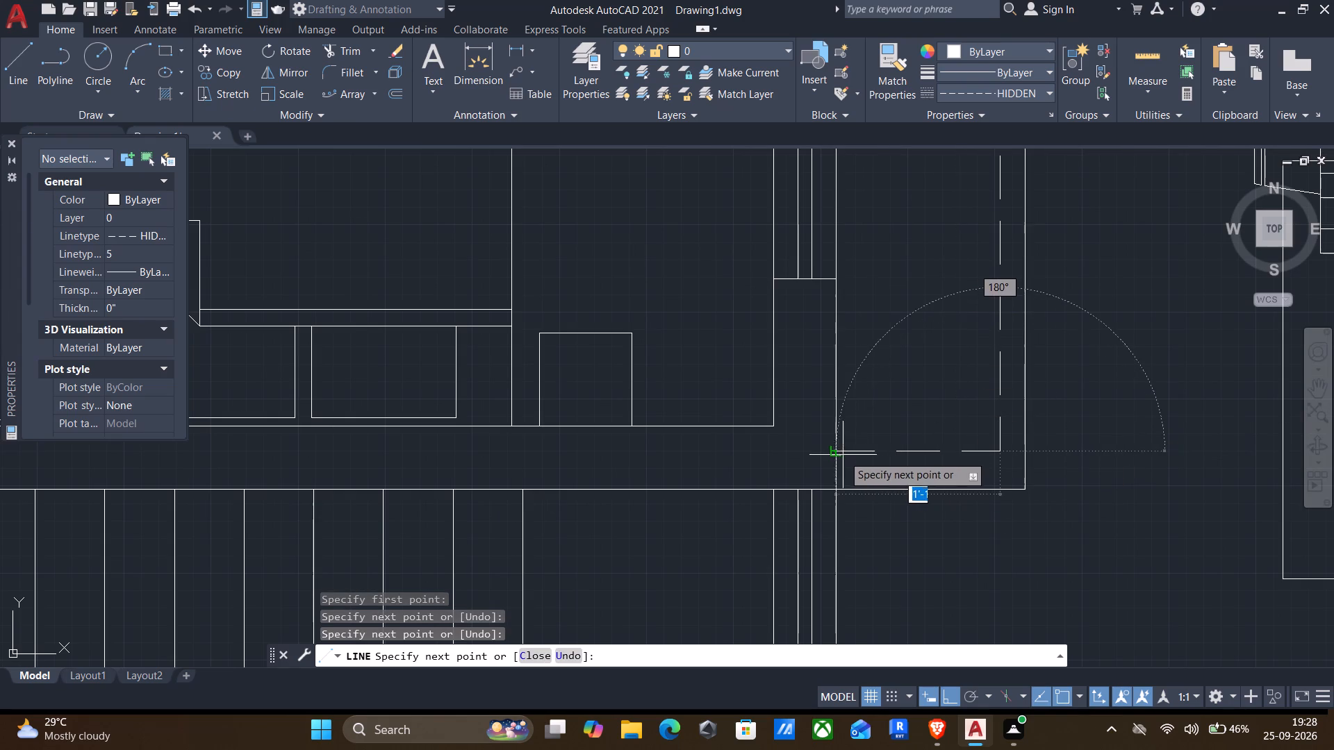
click(838, 451)
key(Return)
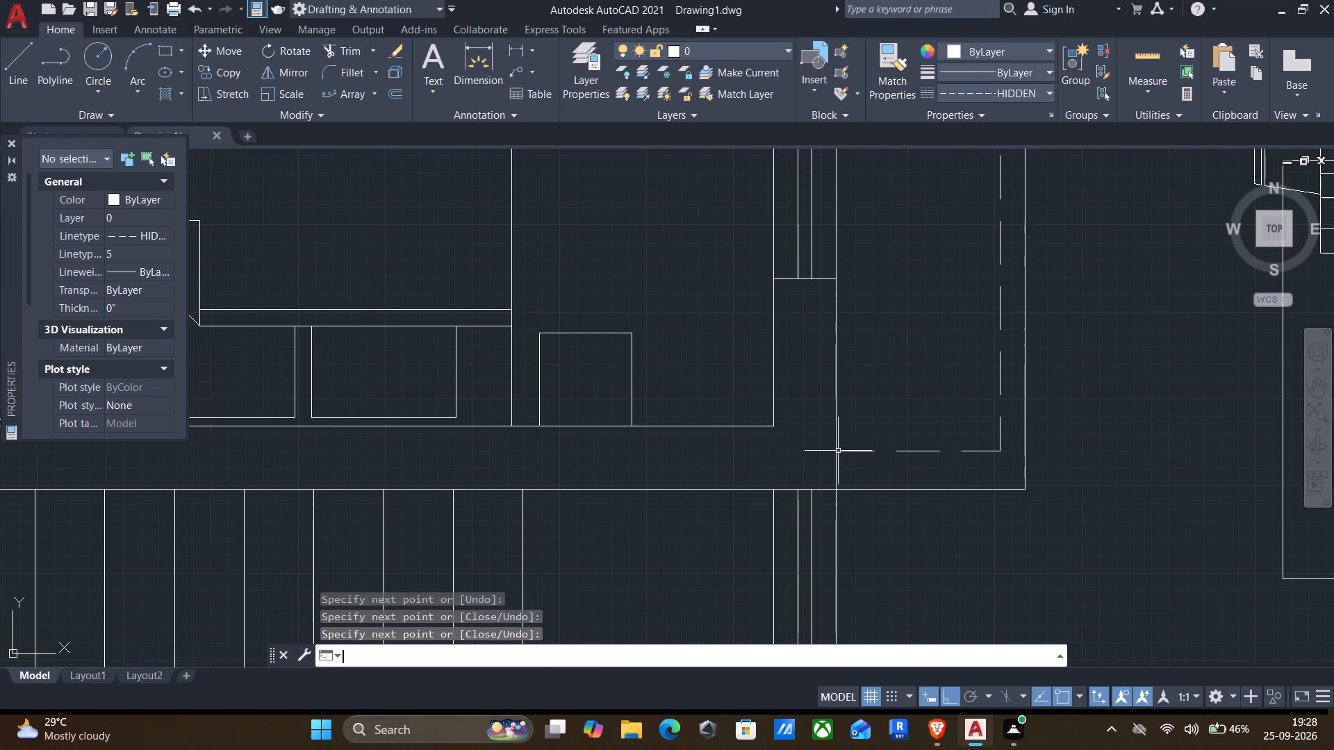
Match the LIFT's crossing diagonal lines to the properties of the passage's dashed outline.
middle_drag(905, 458, 875, 311)
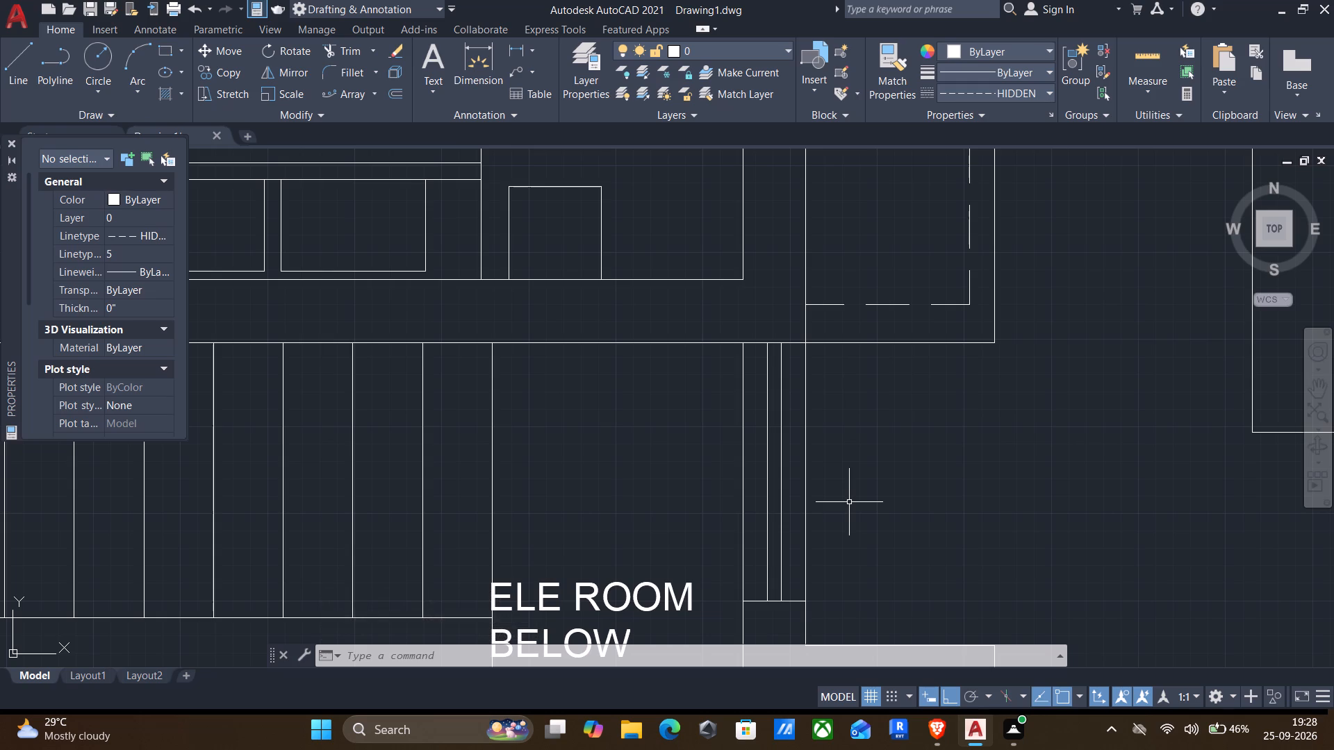
scroll(840, 484, down, 1)
middle_drag(836, 475, 836, 478)
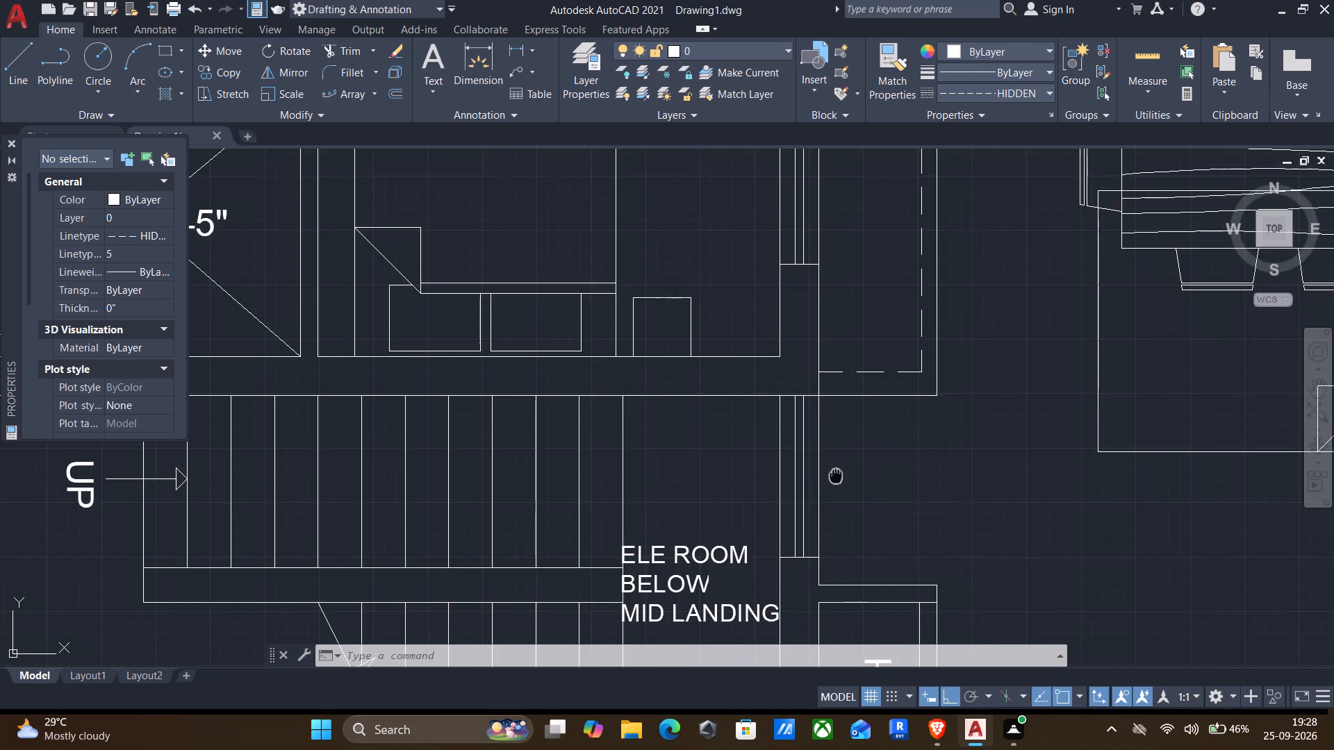
middle_drag(836, 478, 898, 553)
text(MATCH)
key(Return)
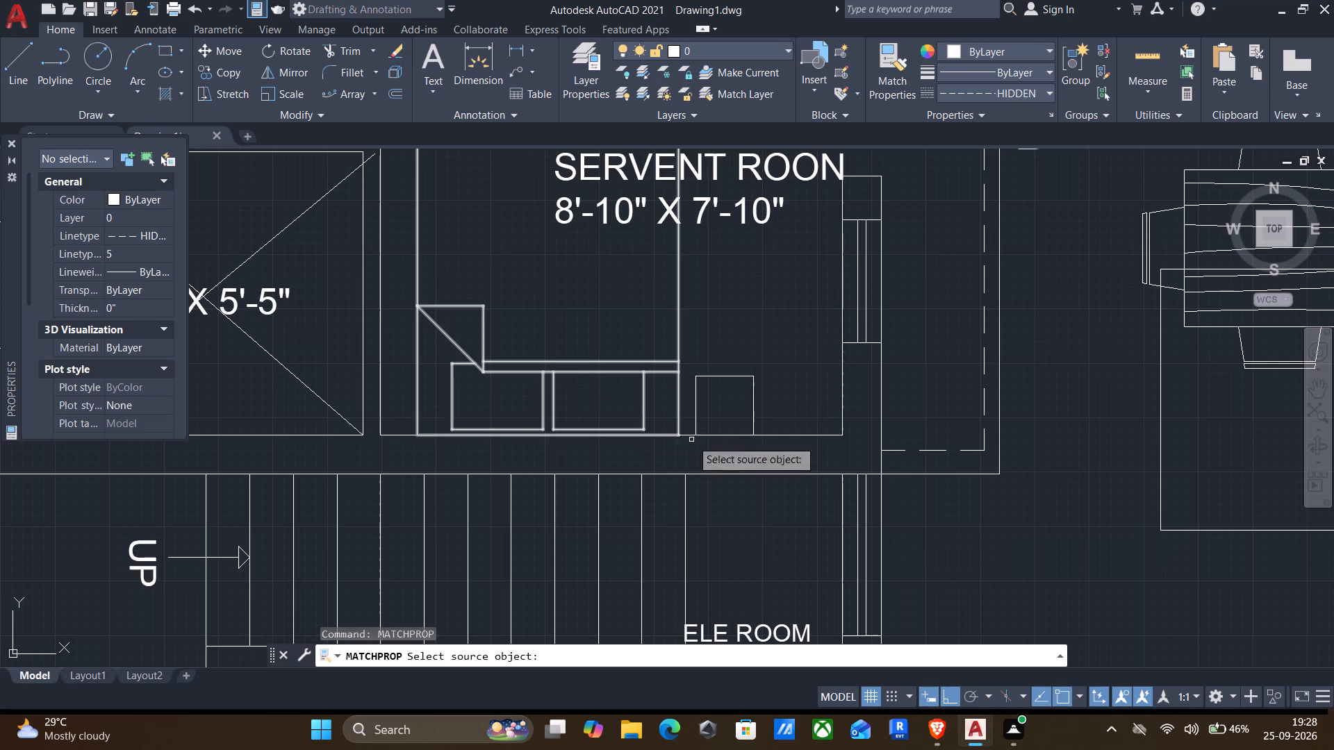
click(925, 449)
scroll(877, 417, down, 2)
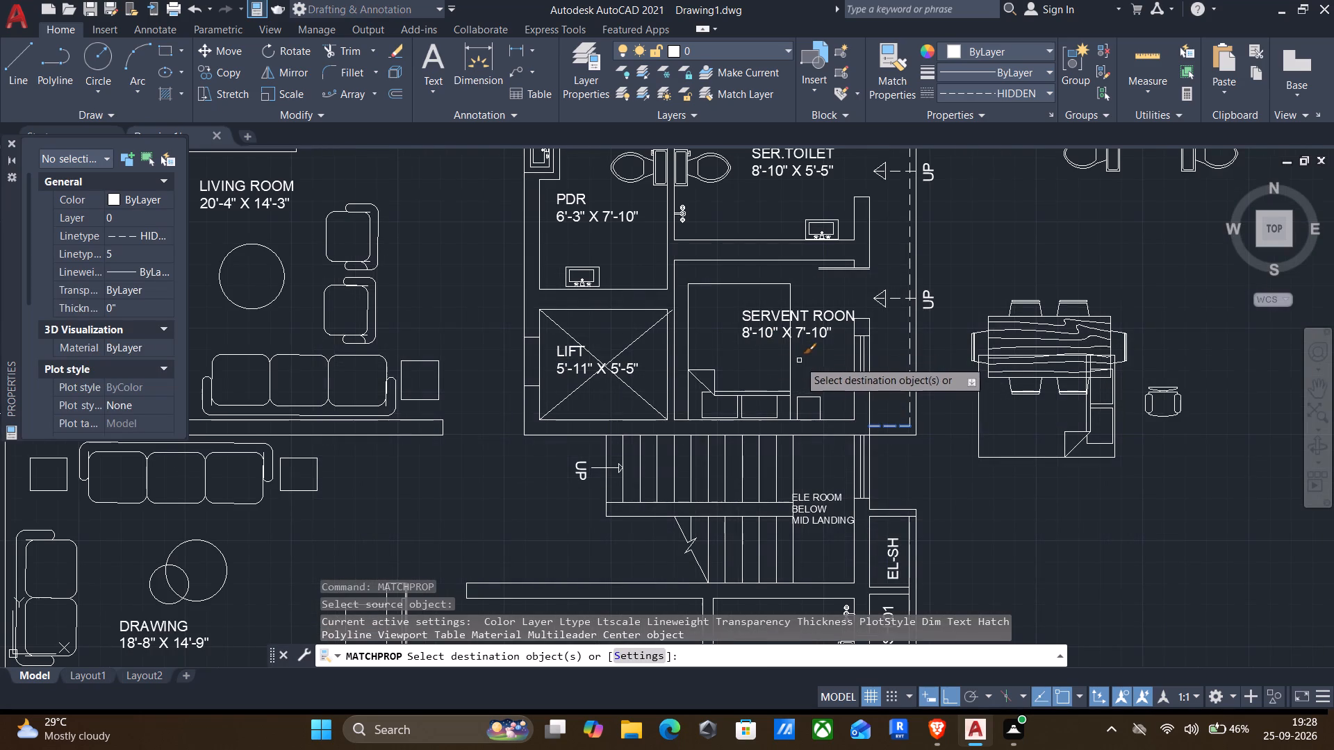
middle_drag(800, 360, 927, 414)
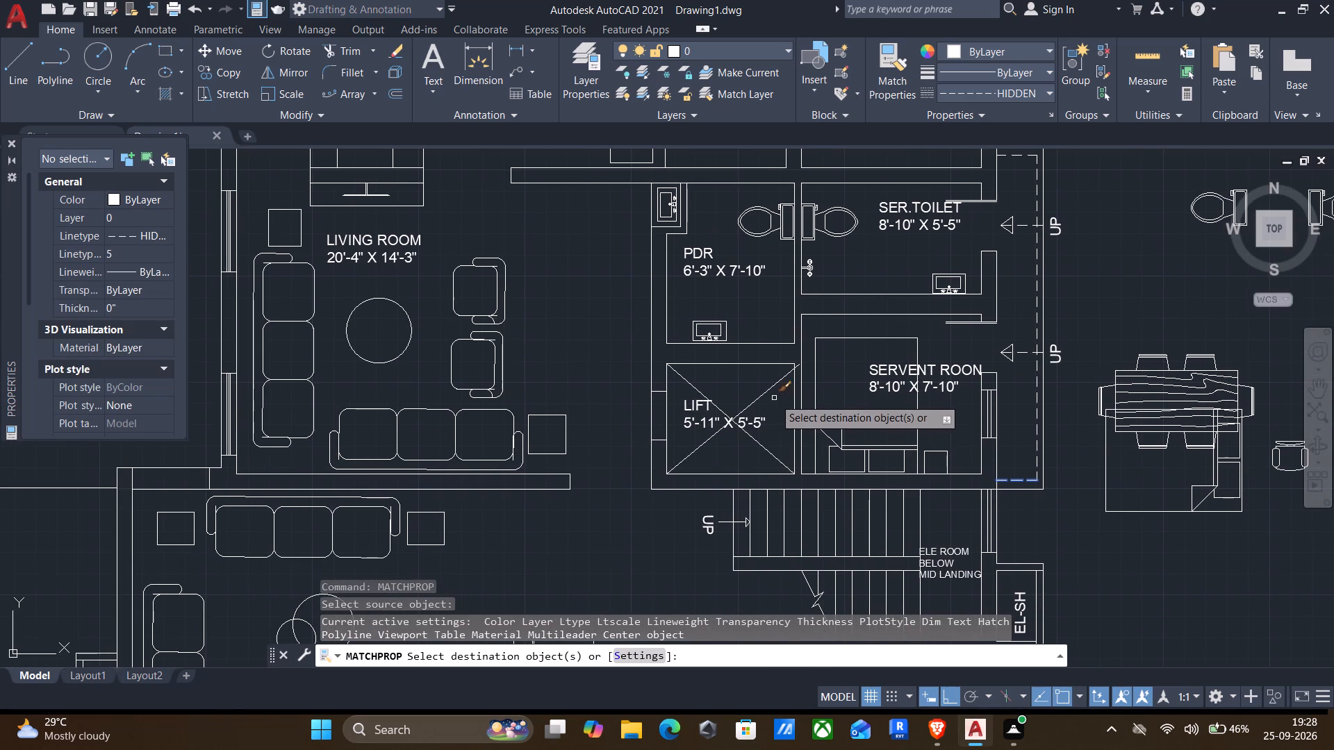
drag(774, 398, 691, 389)
middle_drag(604, 267, 598, 297)
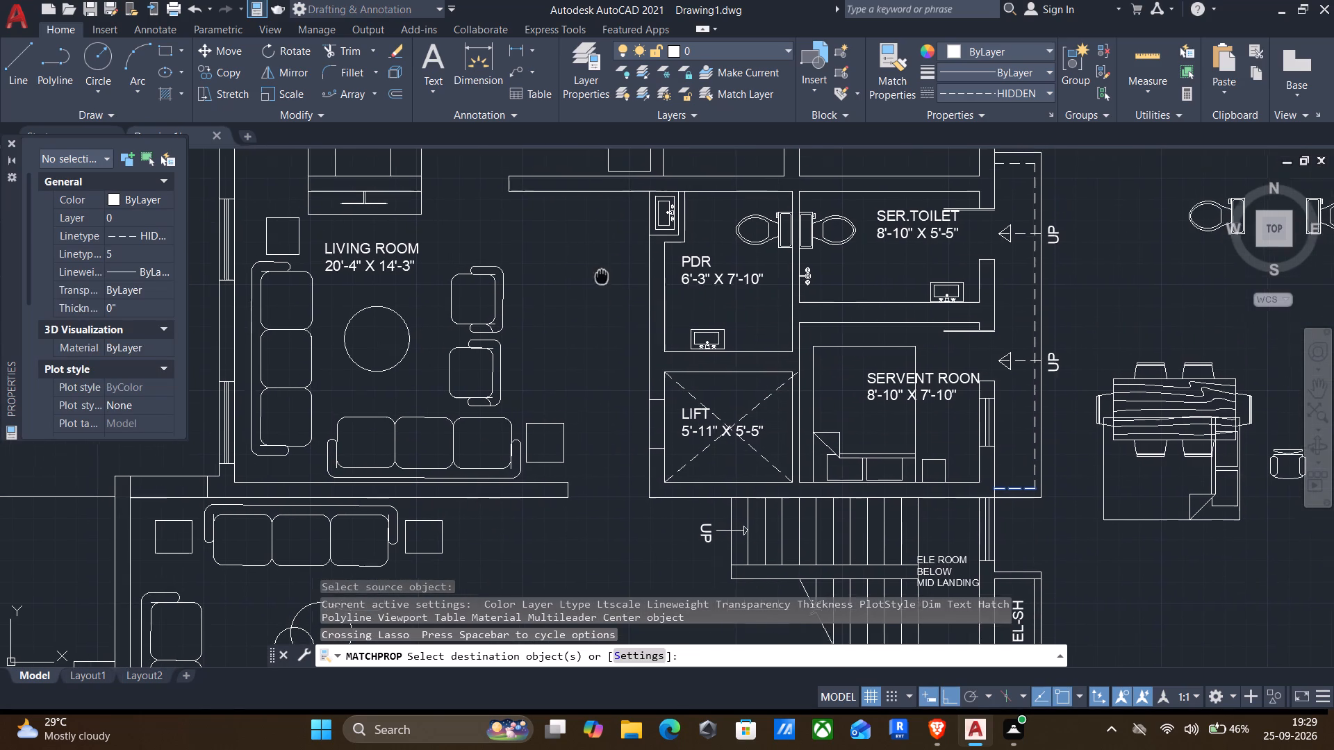
middle_drag(598, 297, 663, 445)
scroll(664, 445, down, 1)
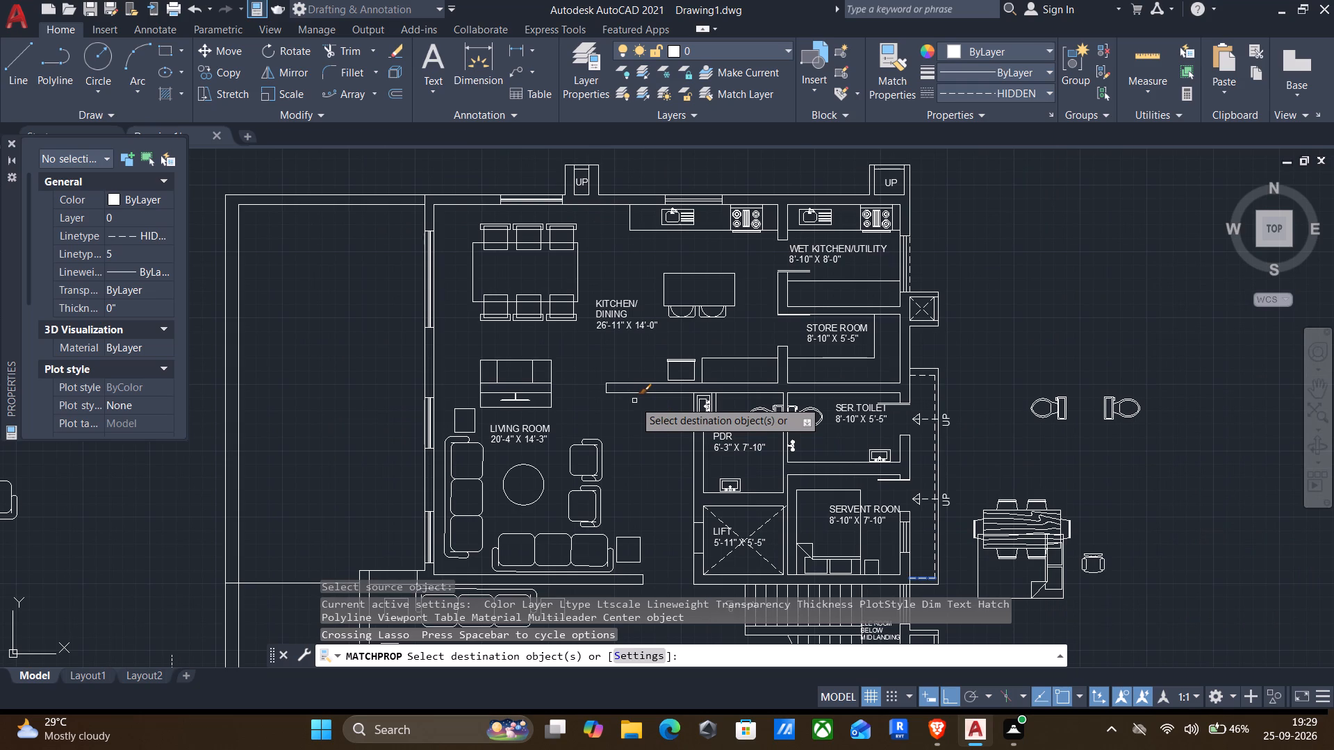
key(Escape)
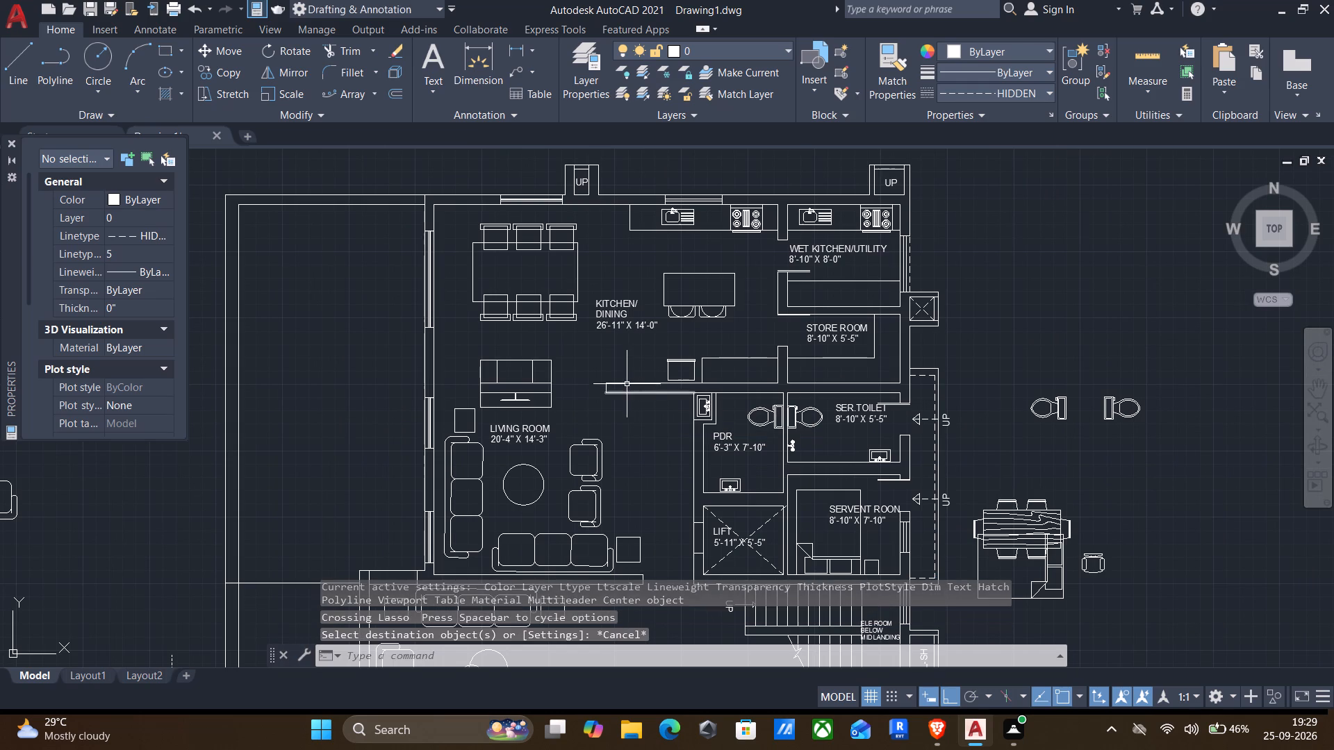
Draw a dashed rectangle about 12'-5" by 10'-5" around the dining table, starting from the KITCHEN/DINING room's northwest inner corner.
key(r)
key(e)
key(c)
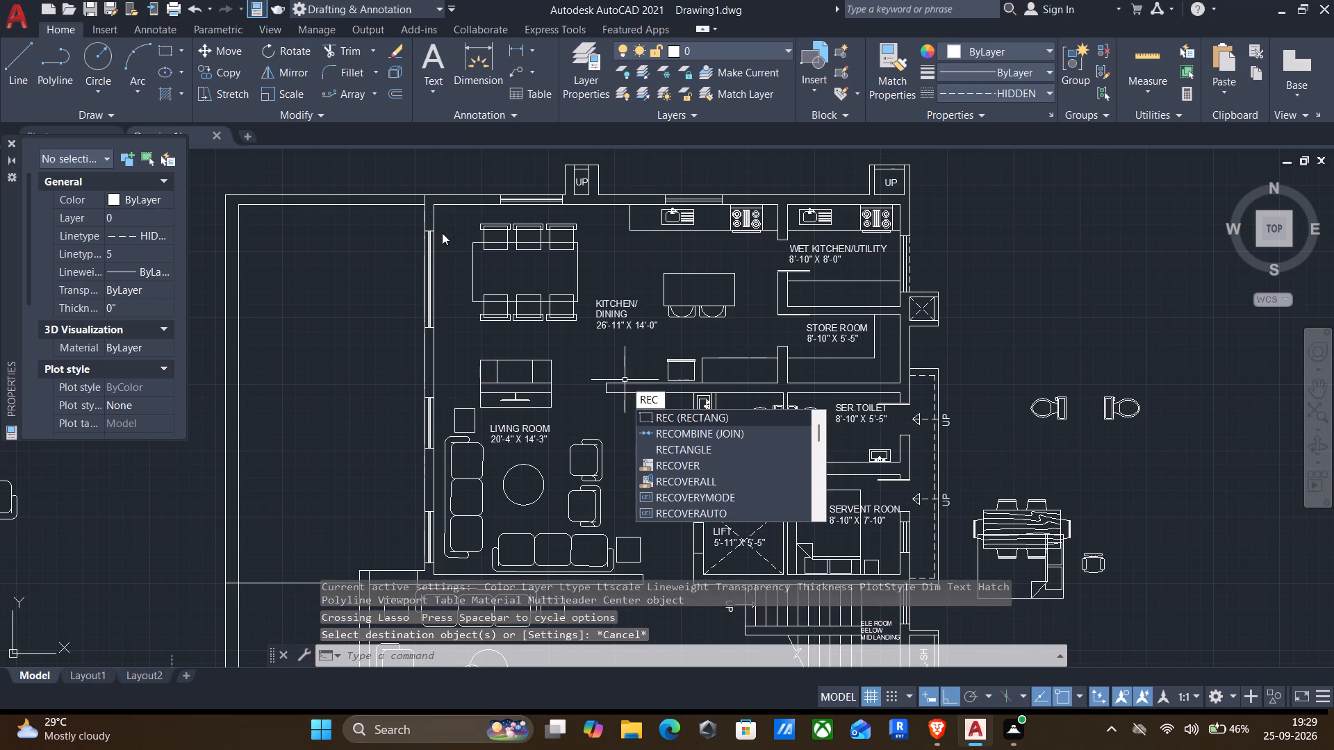
key(Return)
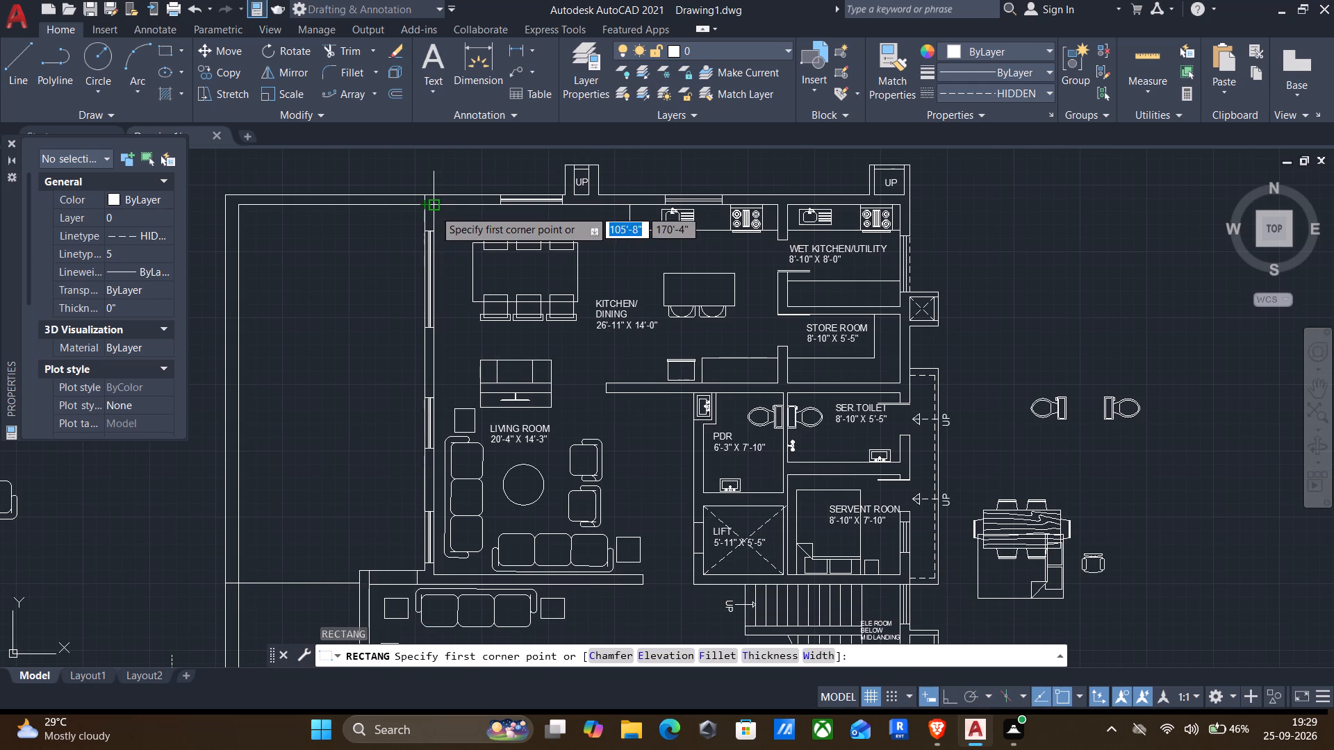
click(434, 210)
scroll(580, 337, up, 1)
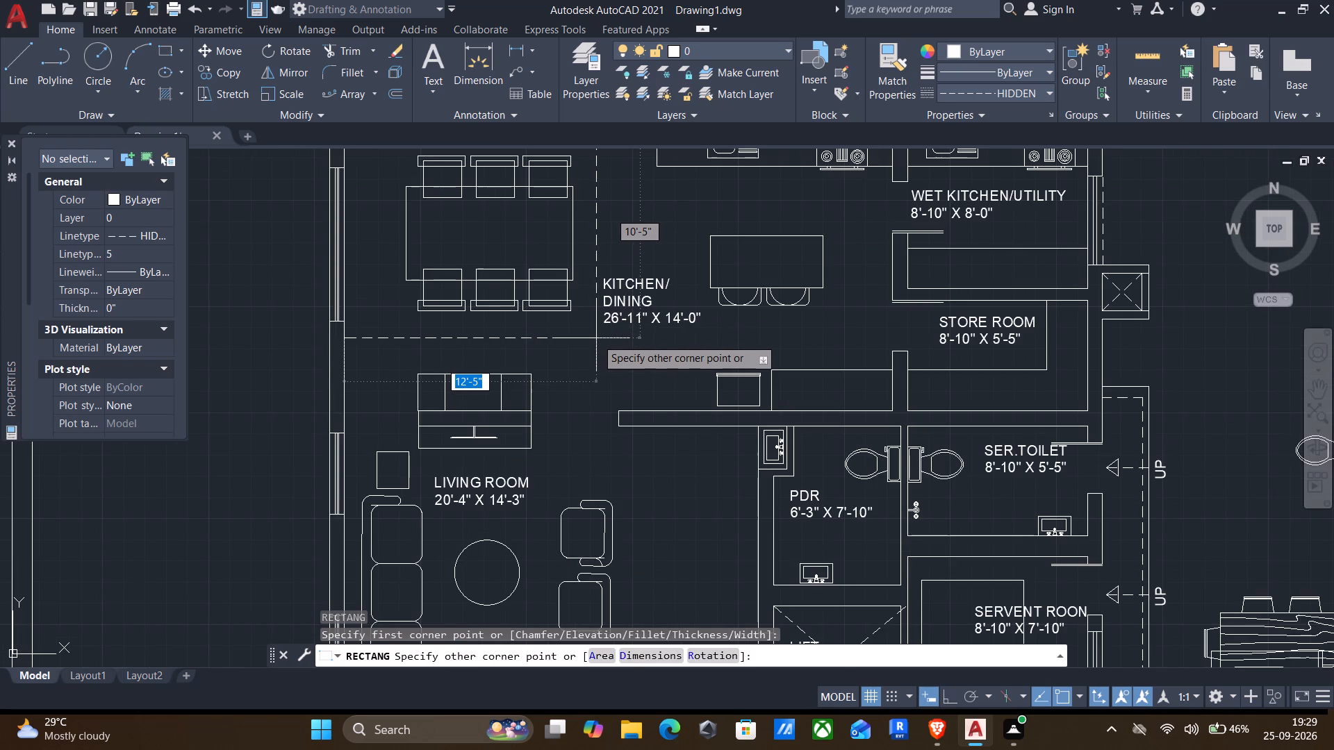
drag(596, 338, 604, 360)
Draw two crossing dashed diagonals between opposite corners of the rectangle around the dining table, with ortho off.
key(l)
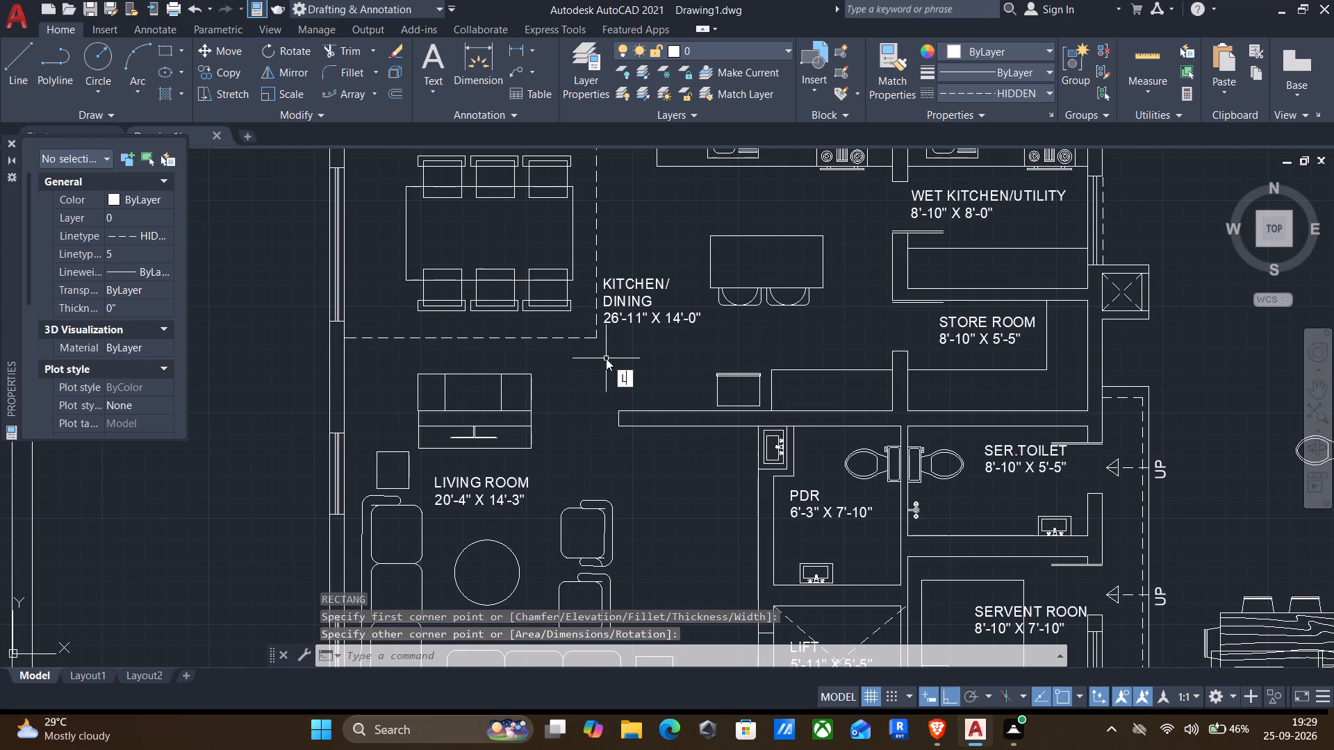
key(Return)
click(600, 340)
key(F8)
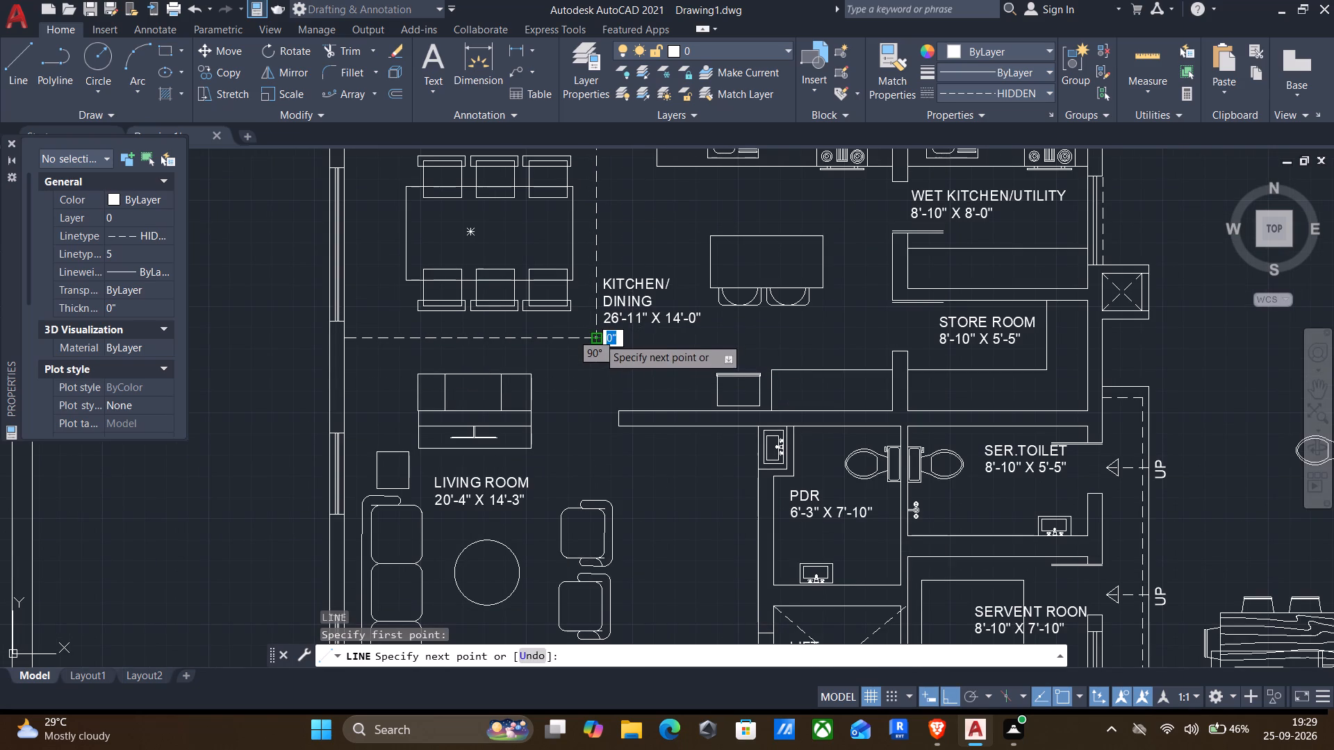
middle_drag(598, 337, 791, 564)
click(532, 350)
key(Return)
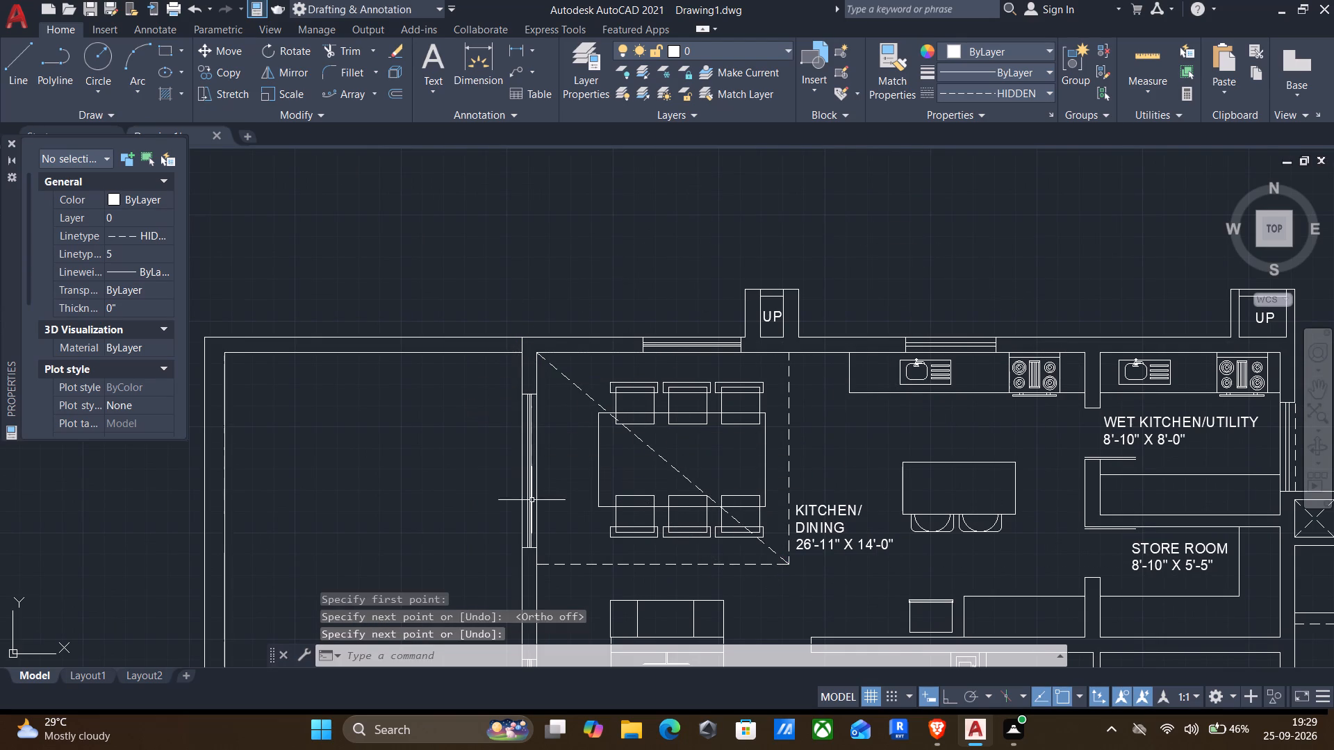
key(Return)
click(537, 565)
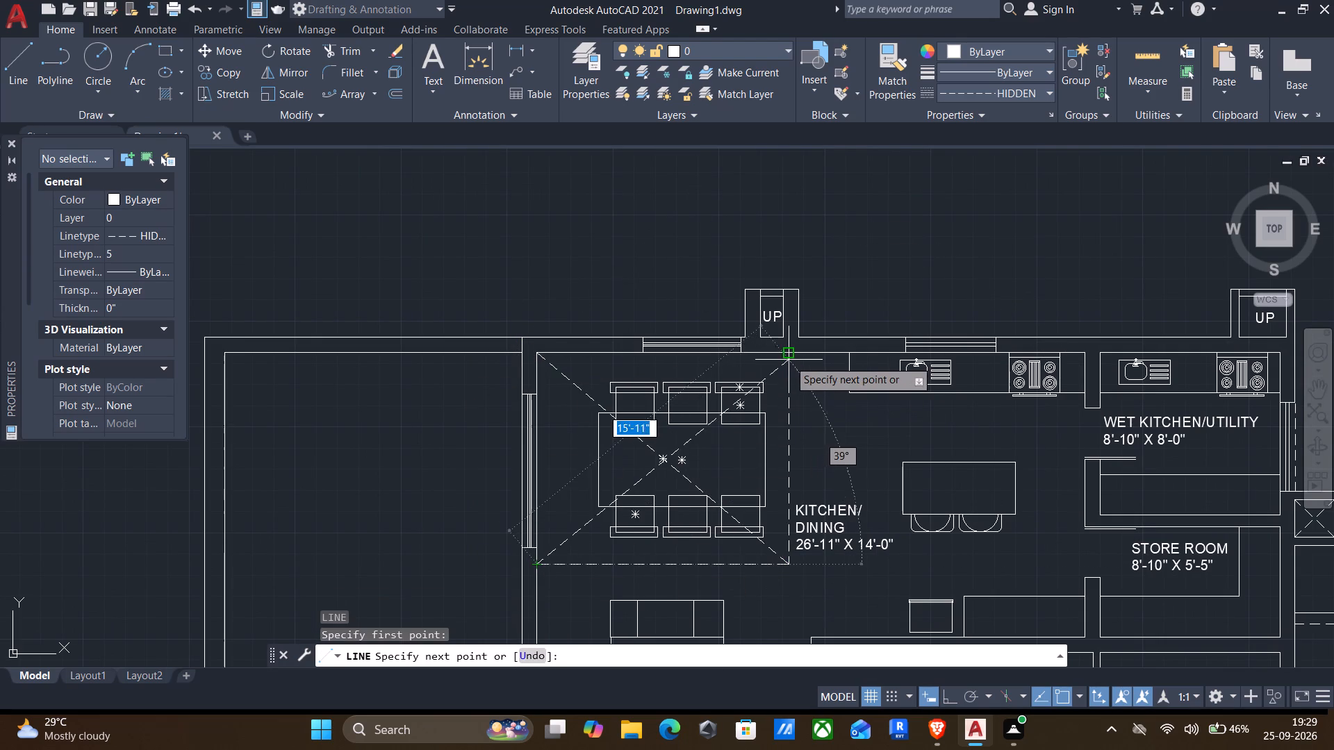
click(789, 358)
key(Return)
Replace the UP text in the shaft on the north wall above KITCHEN/DINING with PL-SH.
scroll(789, 366, down, 1)
middle_drag(808, 433, 932, 376)
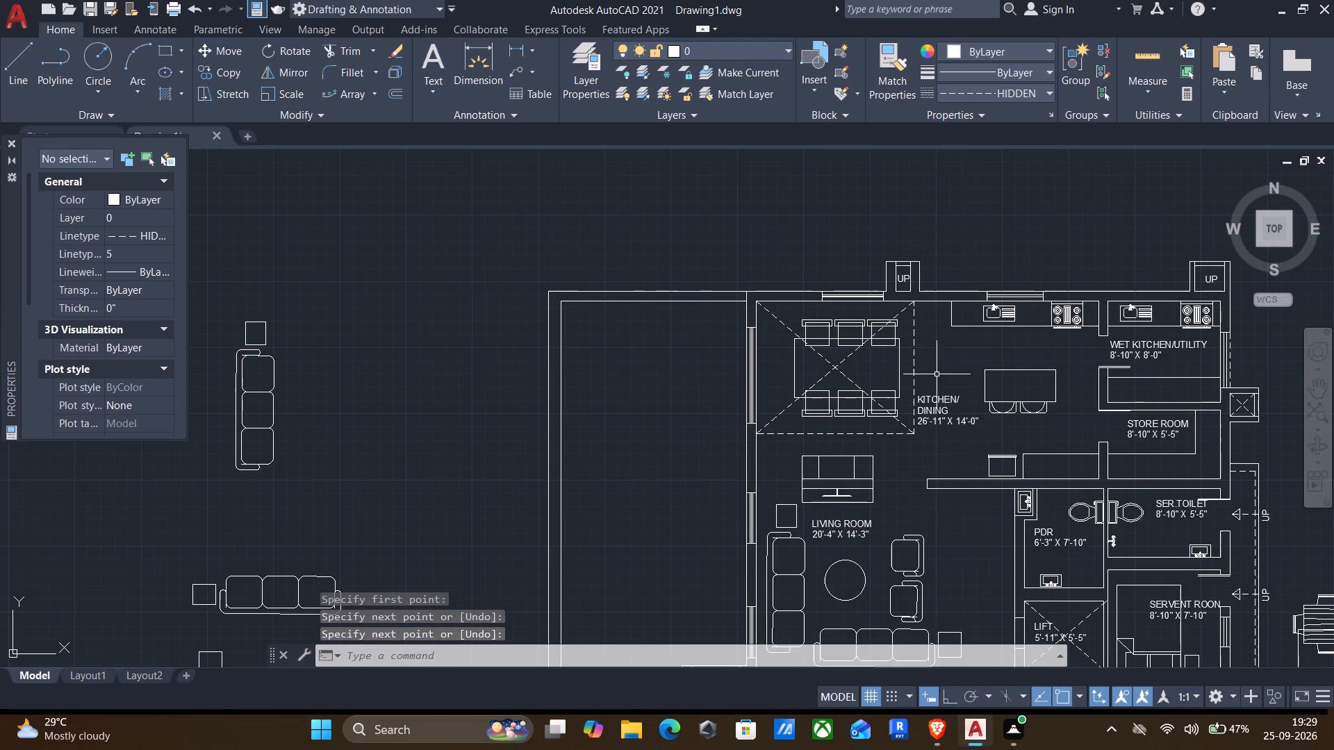
middle_drag(872, 439, 842, 388)
middle_drag(788, 391, 777, 401)
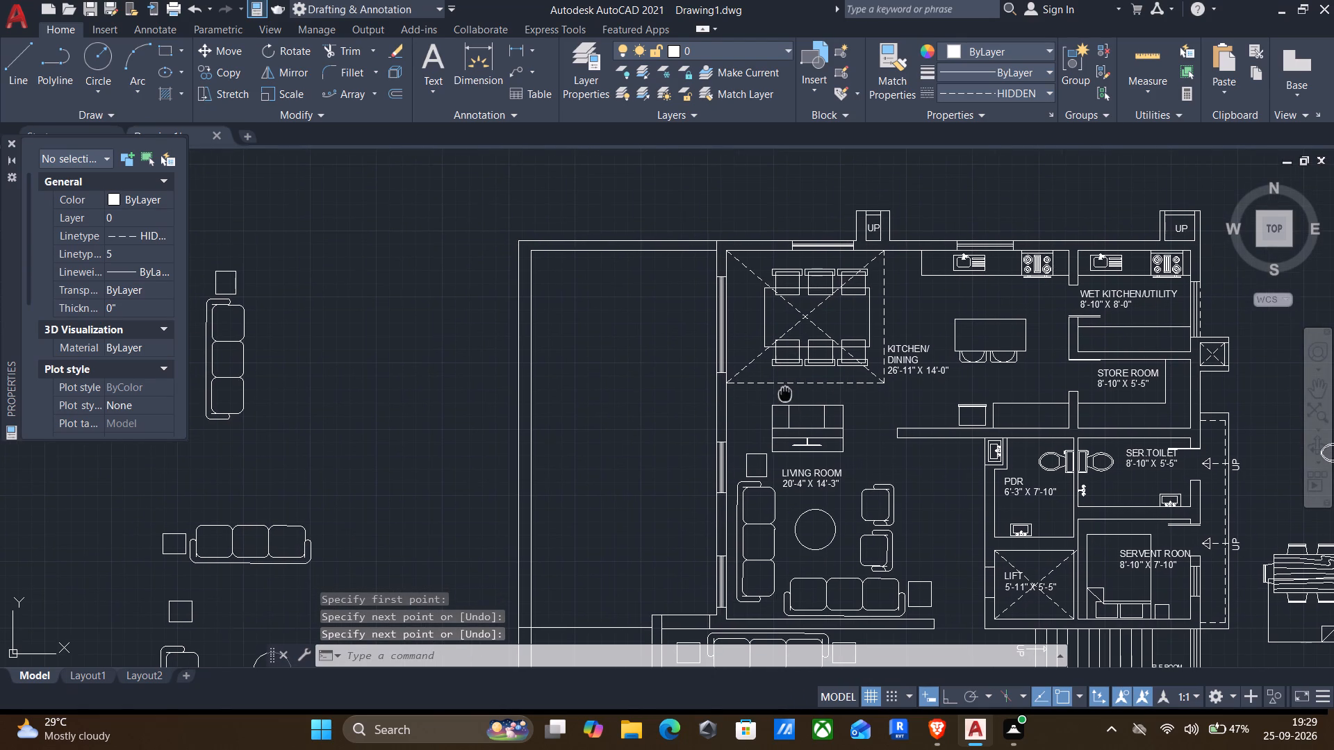
middle_drag(777, 401, 748, 443)
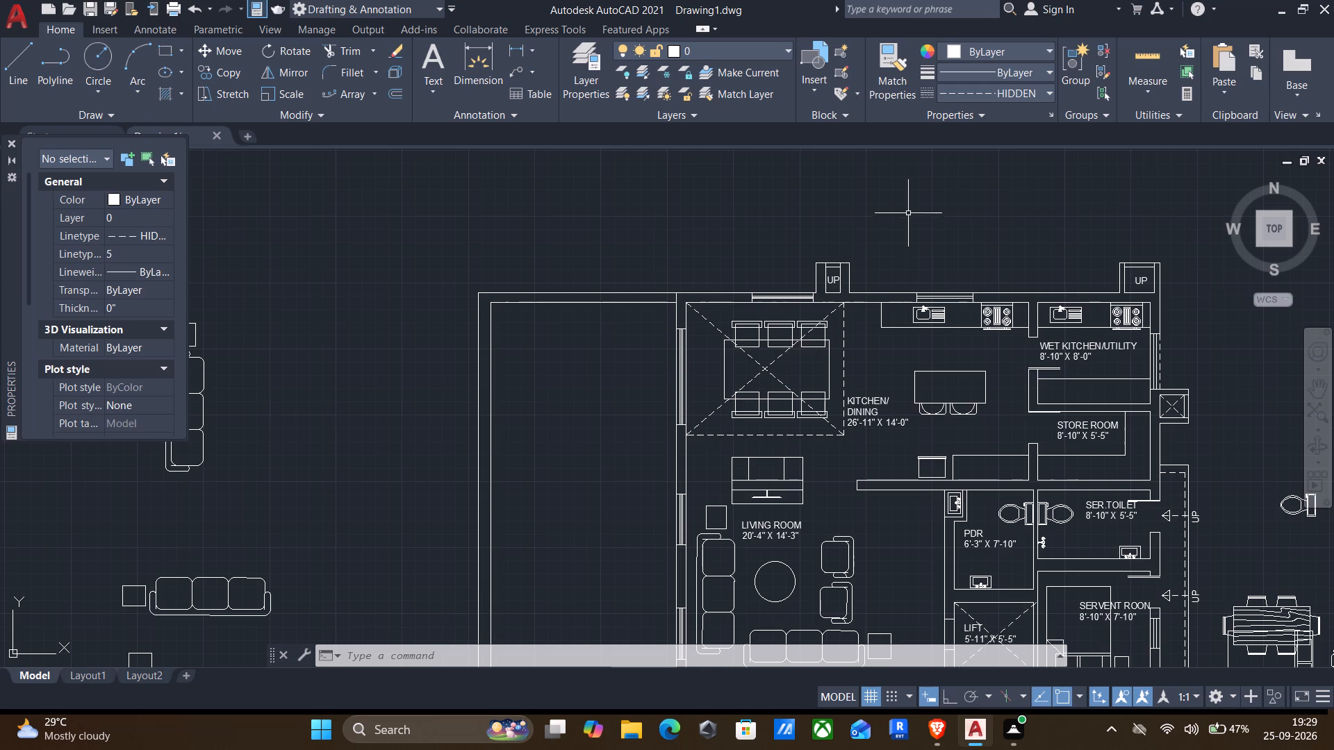
double_click(834, 280)
scroll(839, 278, up, 3)
drag(841, 276, 741, 287)
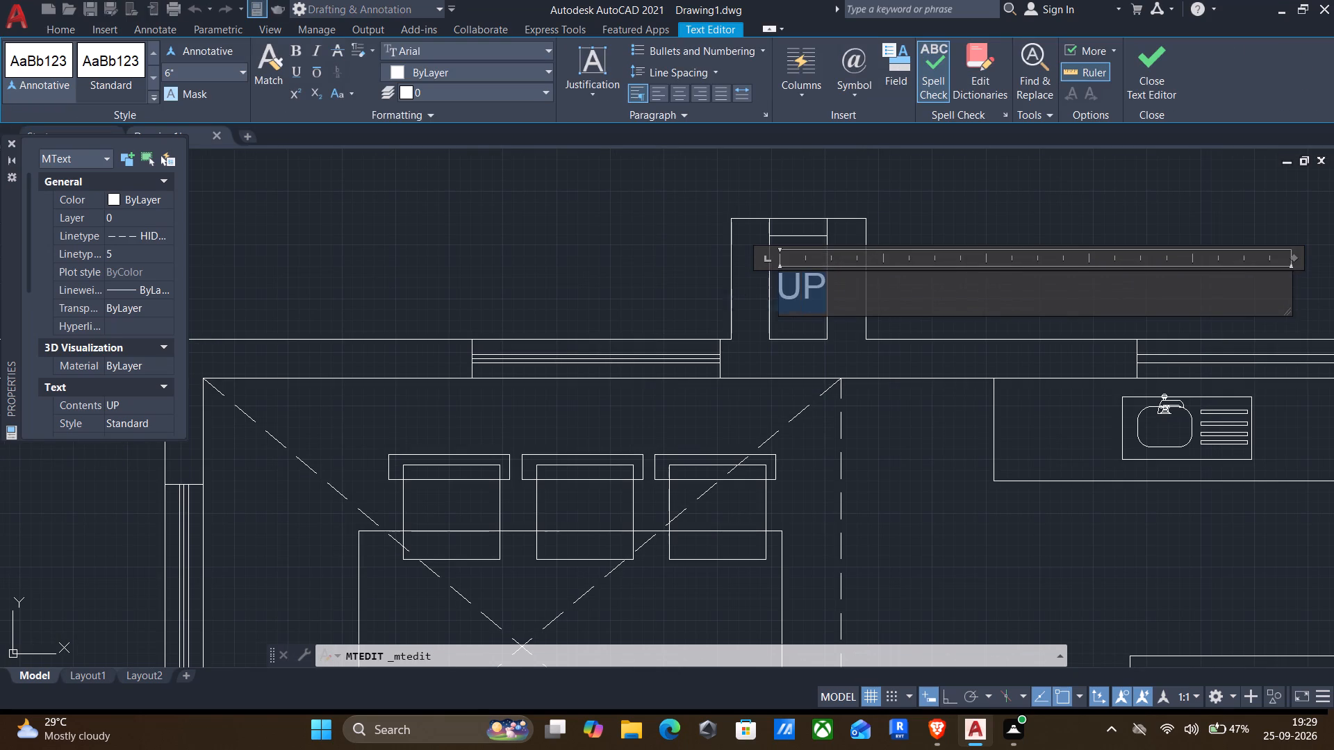
drag(741, 287, 738, 287)
text(PL-S)
key(h)
click(550, 269)
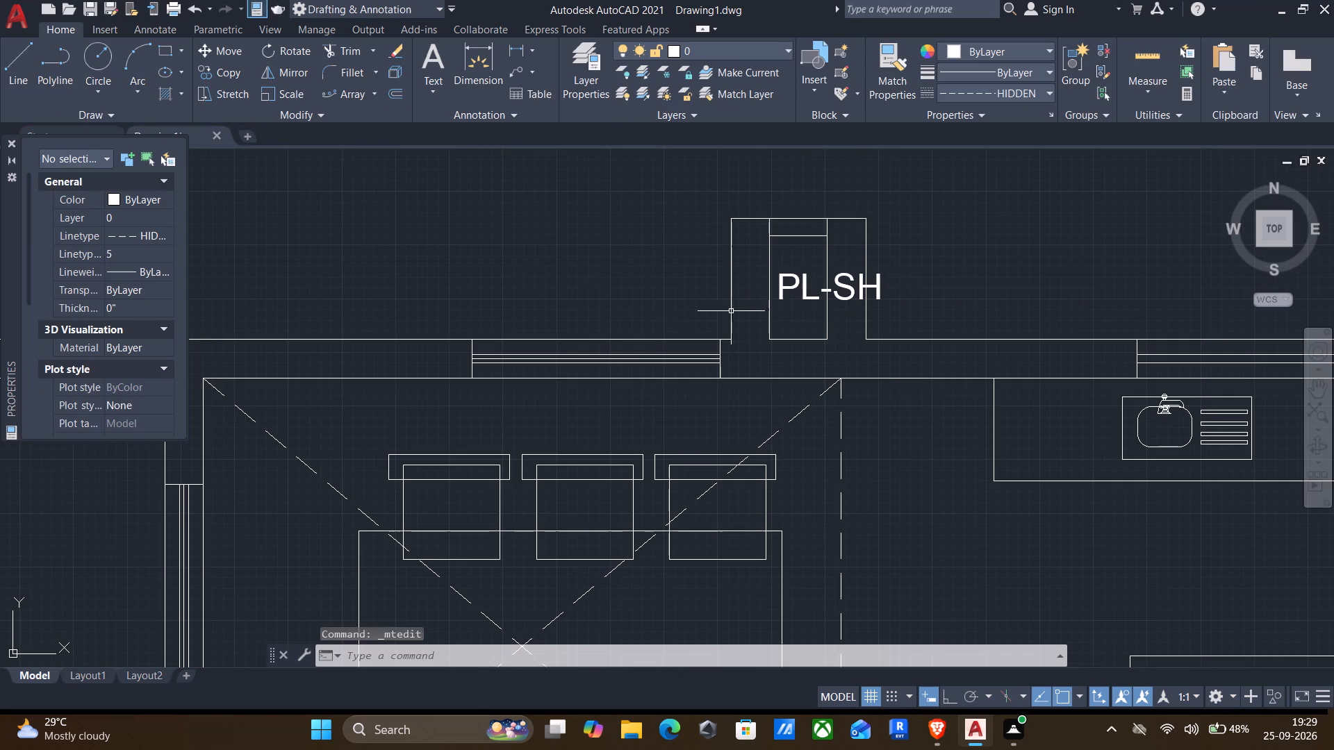
Move the PL-SH text slightly west so it sits centred over its shaft on the north wall.
click(811, 291)
click(749, 277)
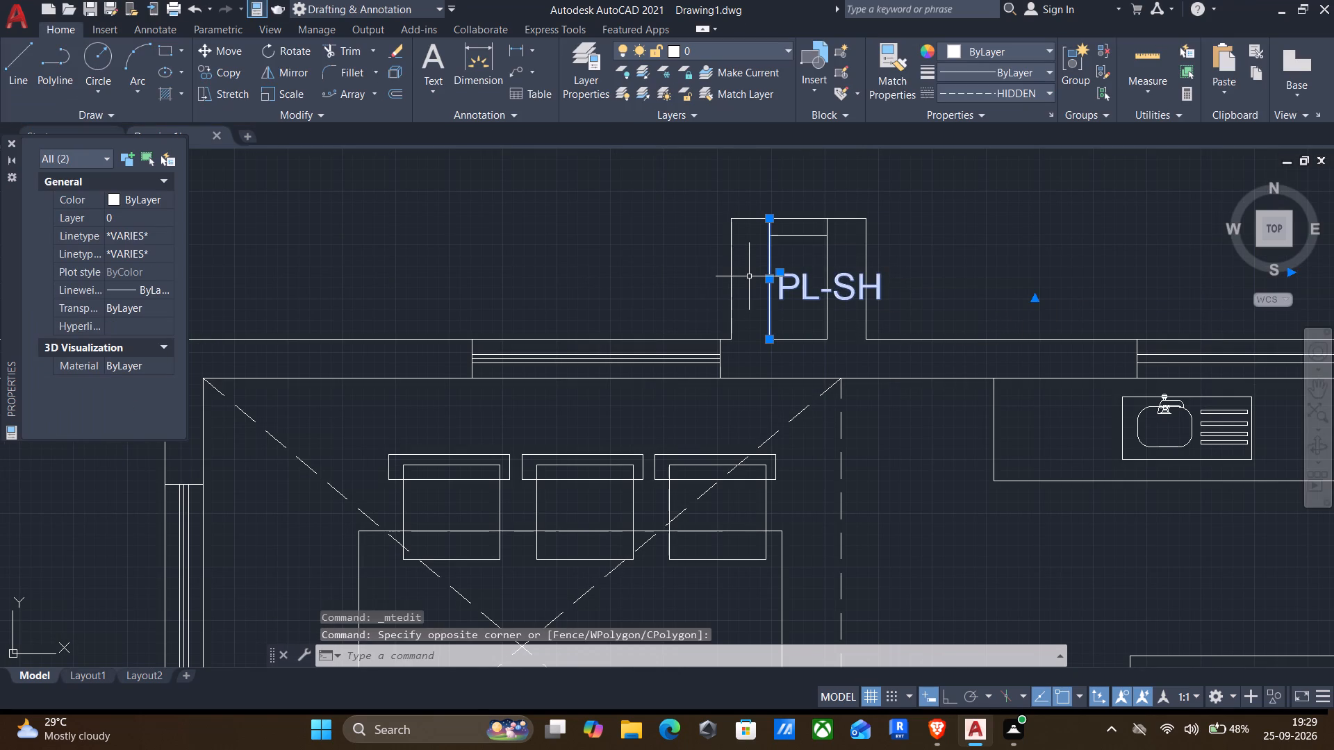
key(Escape)
click(811, 283)
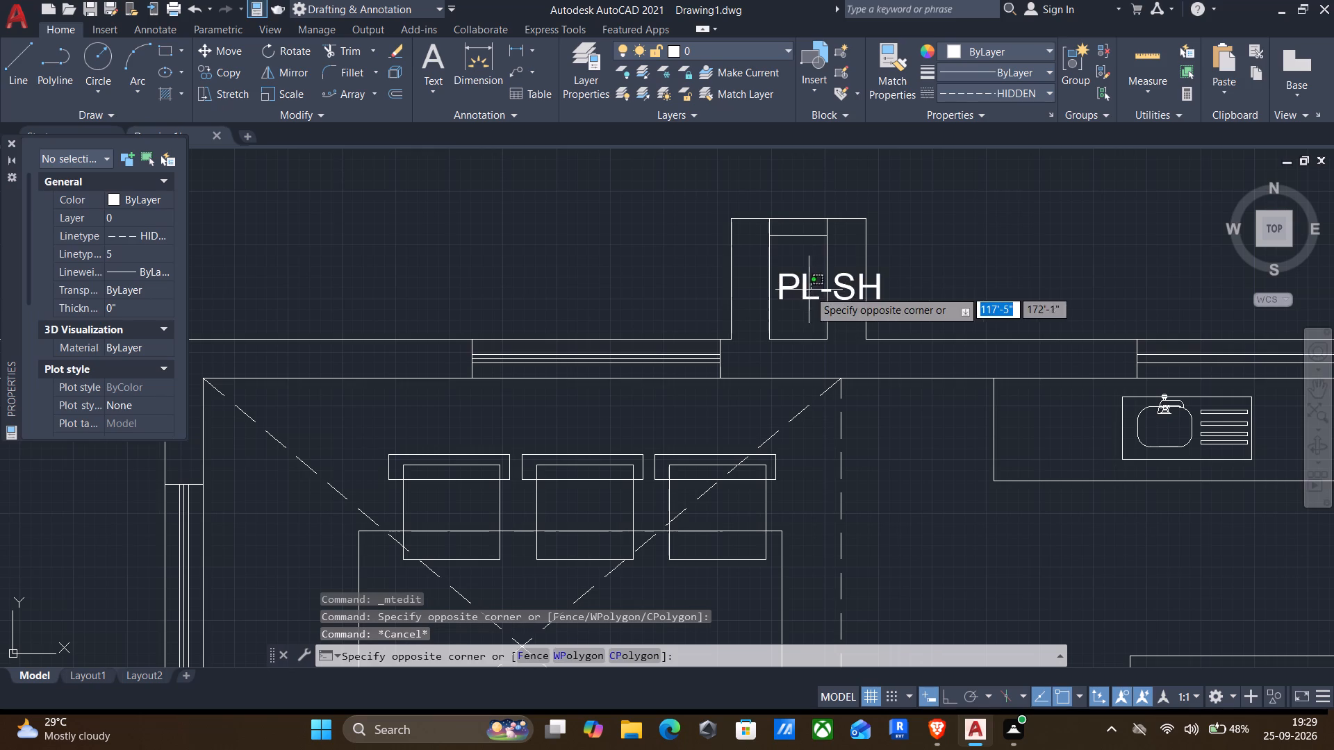
click(798, 309)
key(m)
key(Return)
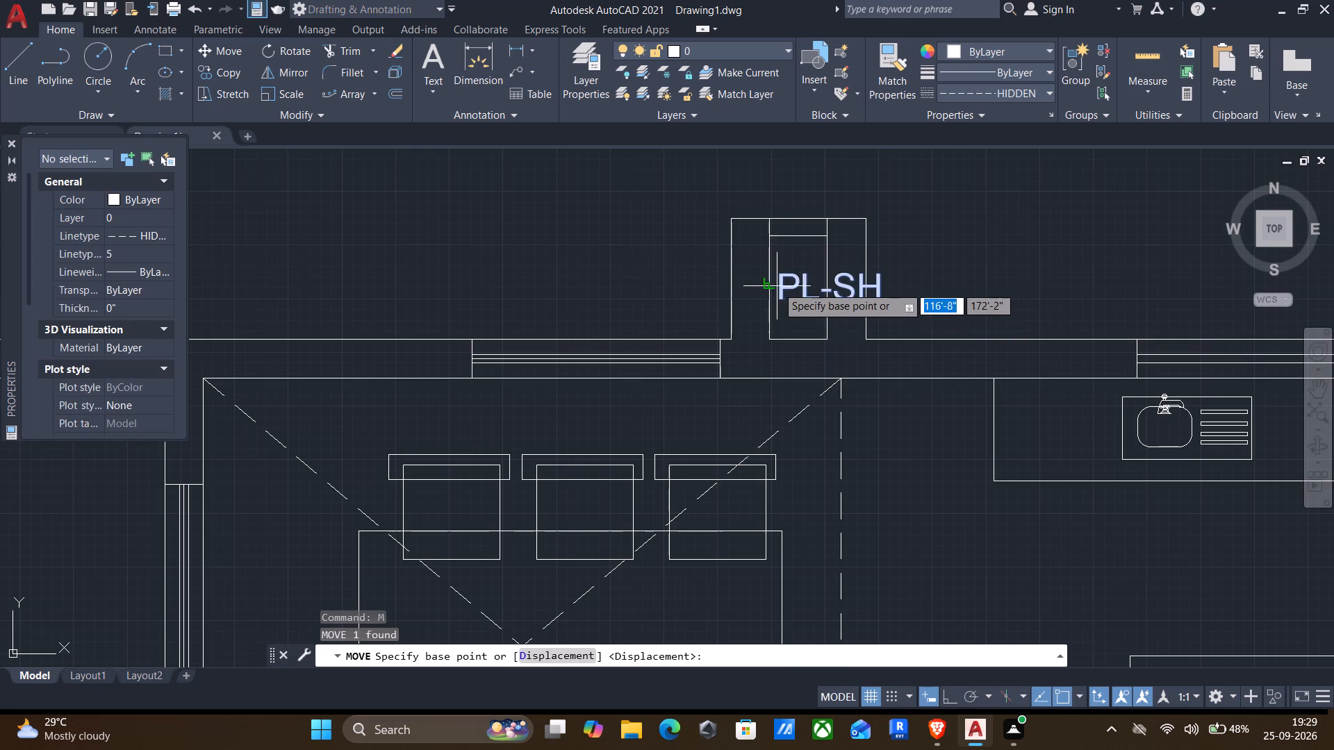
click(777, 283)
click(747, 273)
Replace the UP text in the northeast shaft above WET KITCHEN/UTILITY with PL-SH-03.
scroll(751, 283, down, 2)
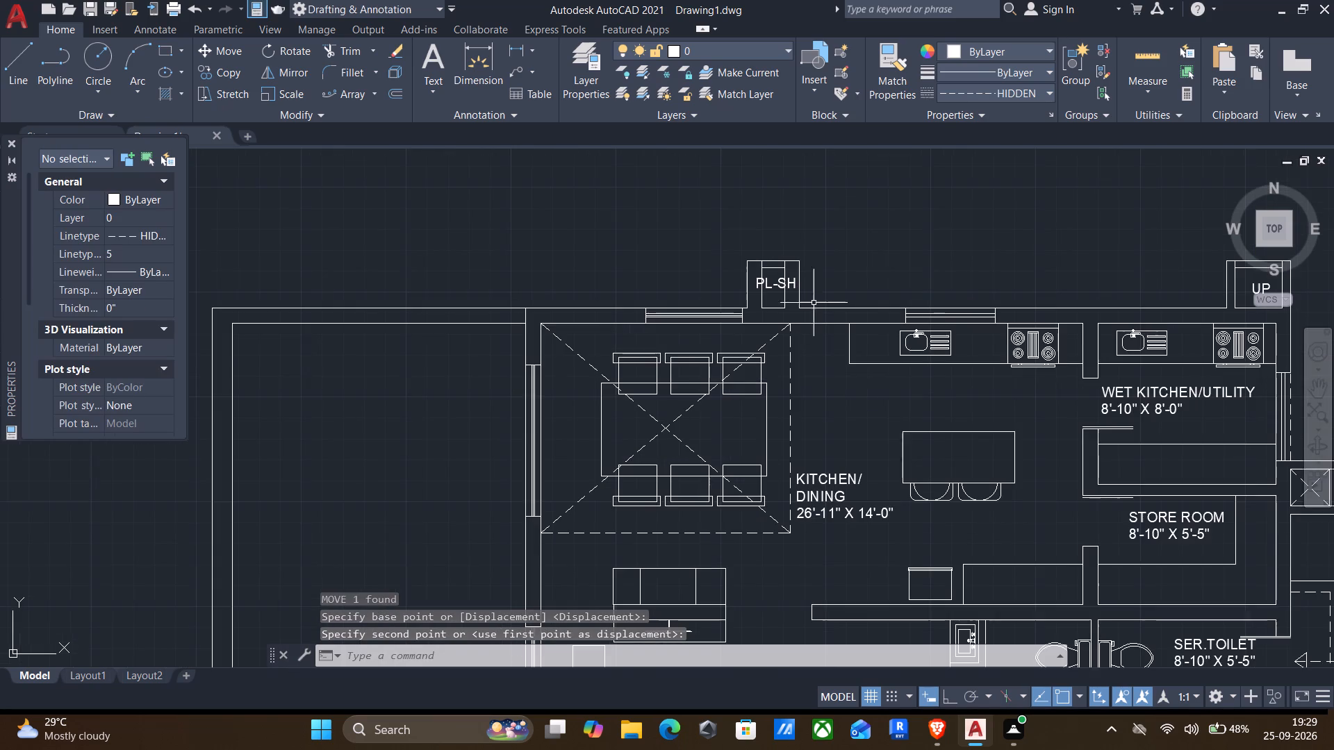
middle_drag(971, 293, 647, 308)
scroll(915, 311, up, 2)
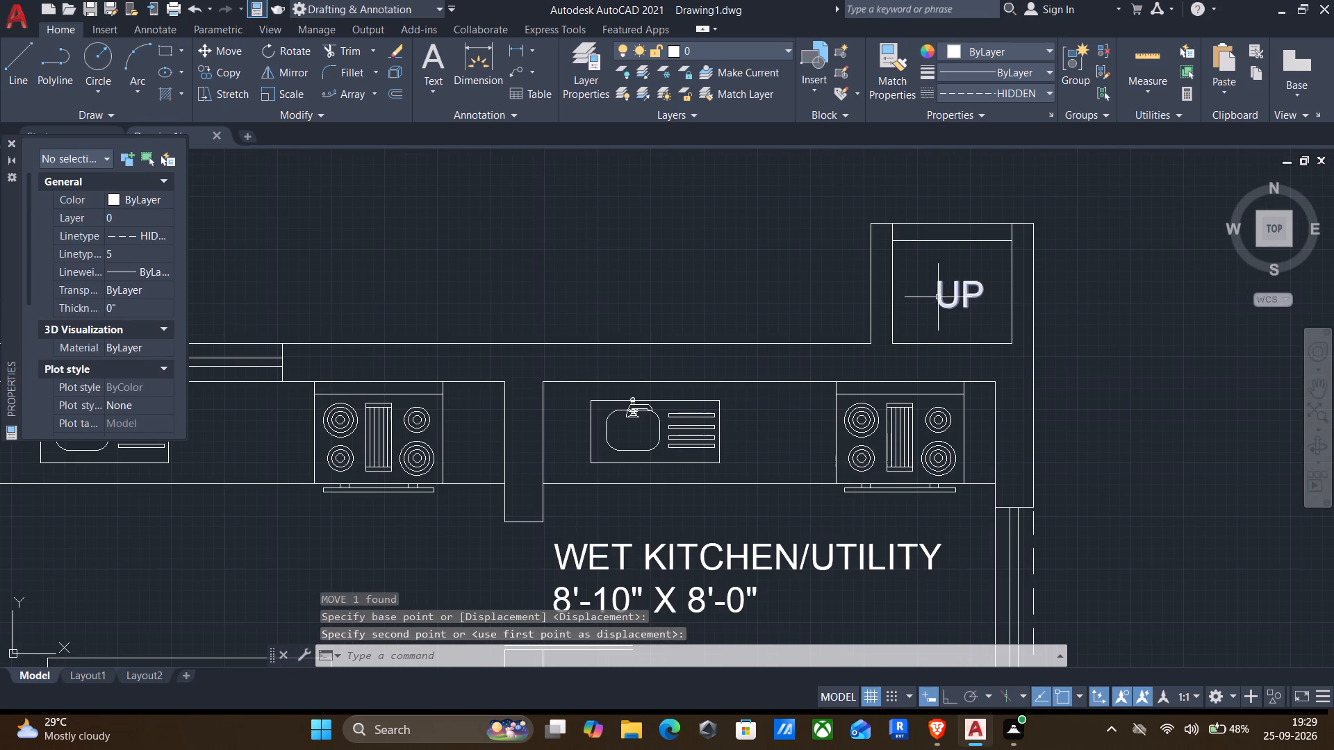
double_click(939, 297)
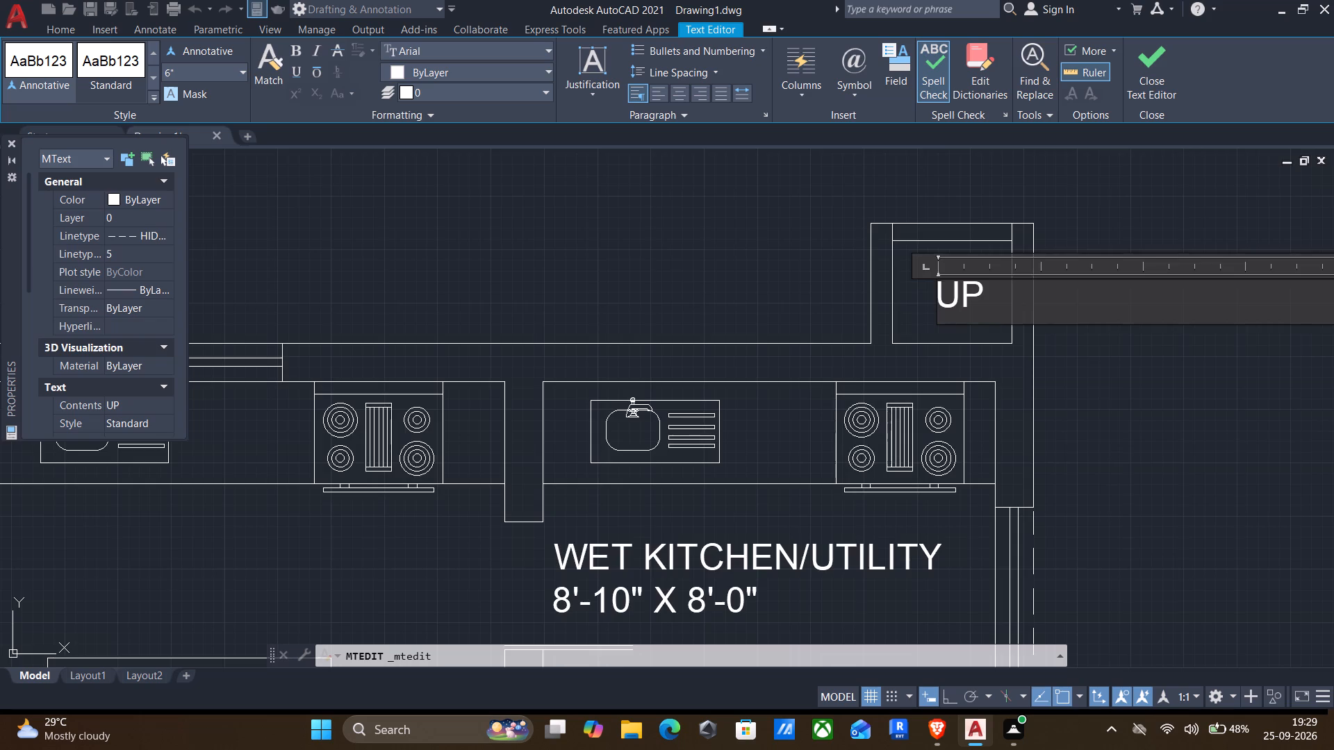
scroll(1007, 317, up, 2)
drag(1002, 274, 605, 265)
key(p)
text(L-SH-)
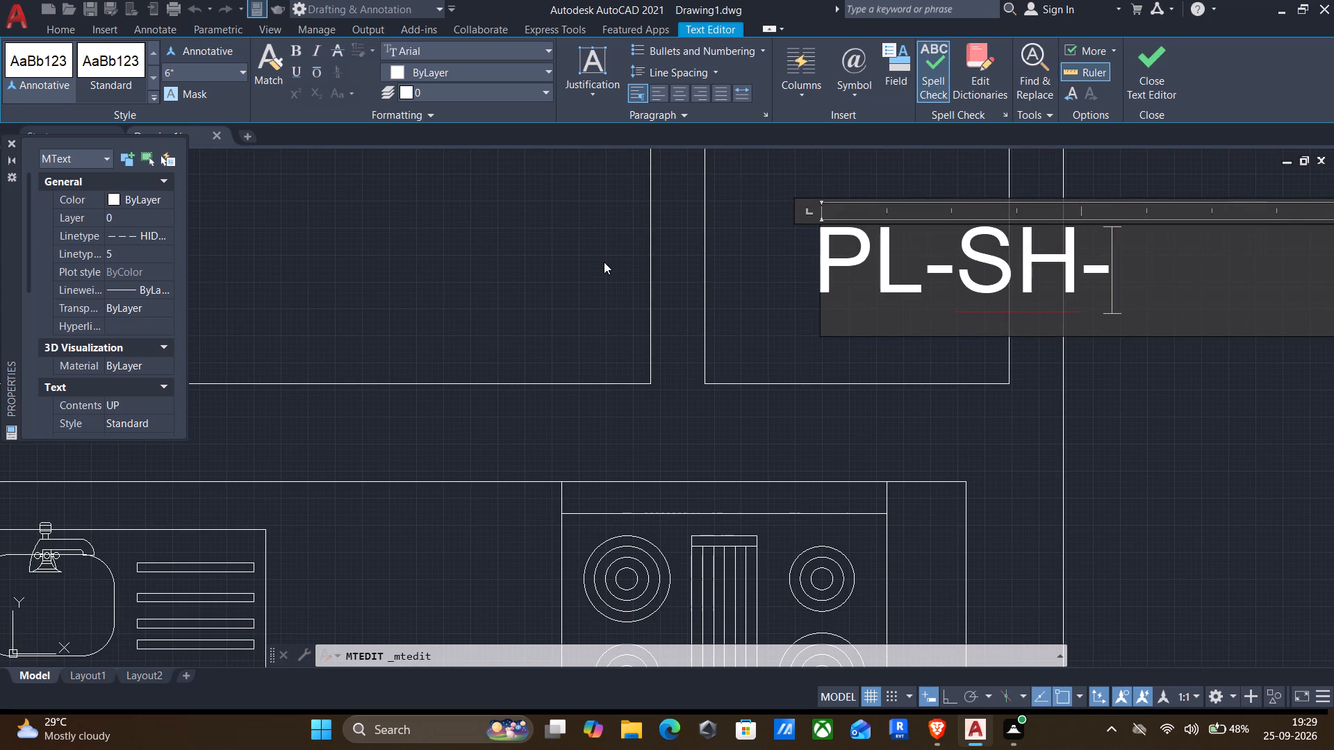
text(03)
click(604, 267)
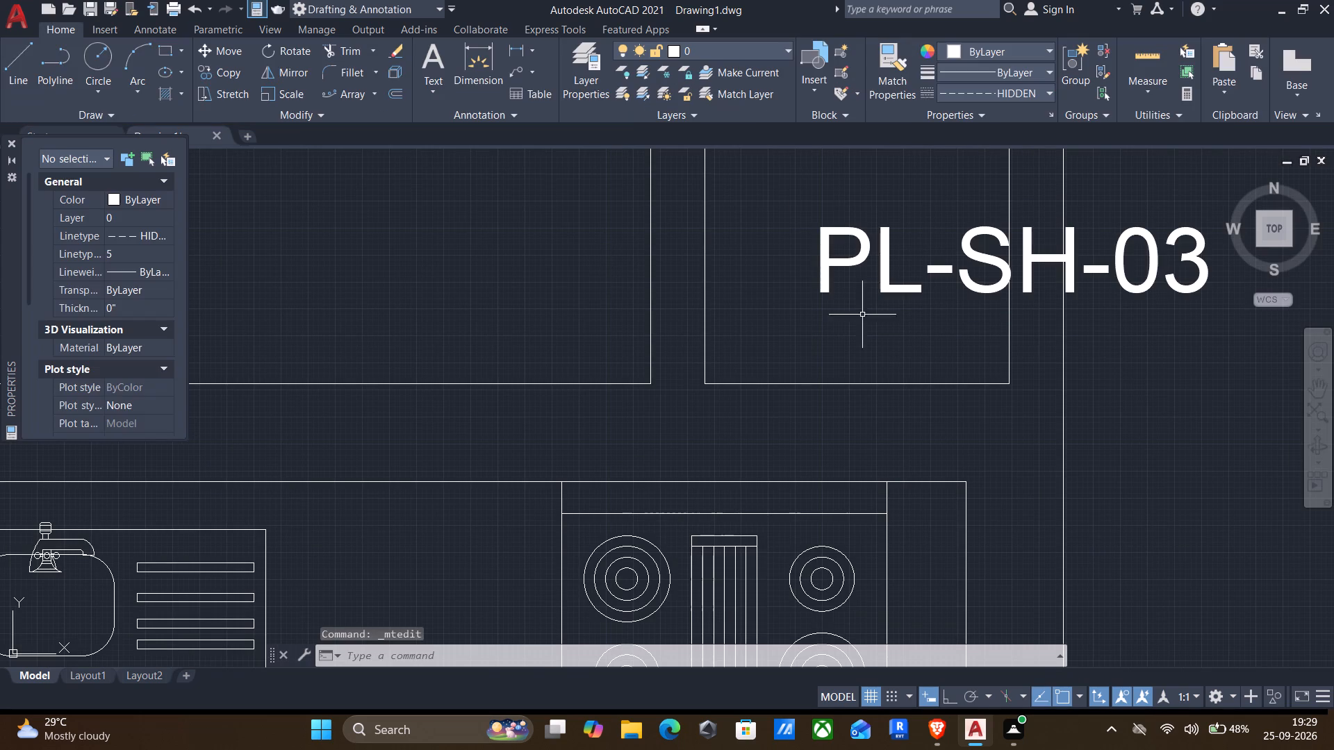
Move the PL-SH-03 text west so it fits within the outer outline of the northeast shaft.
click(891, 287)
click(793, 264)
key(m)
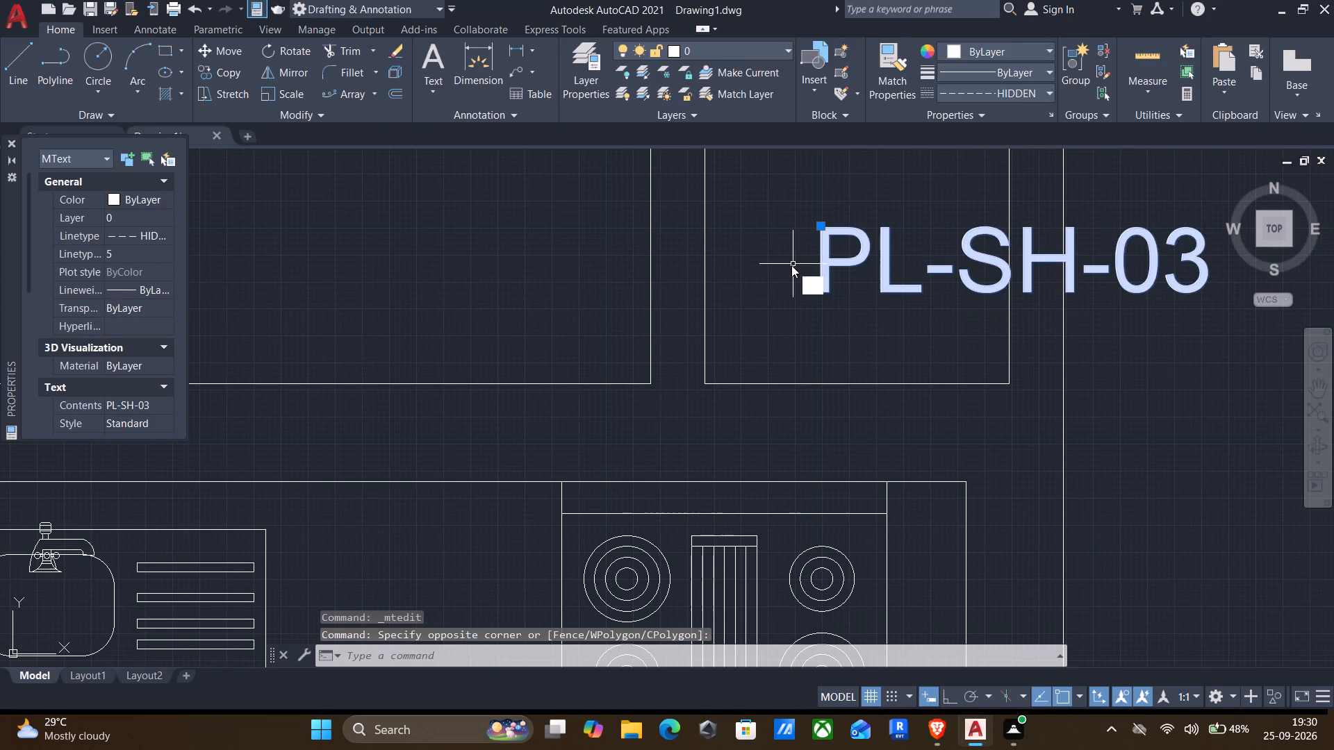
key(Return)
click(796, 228)
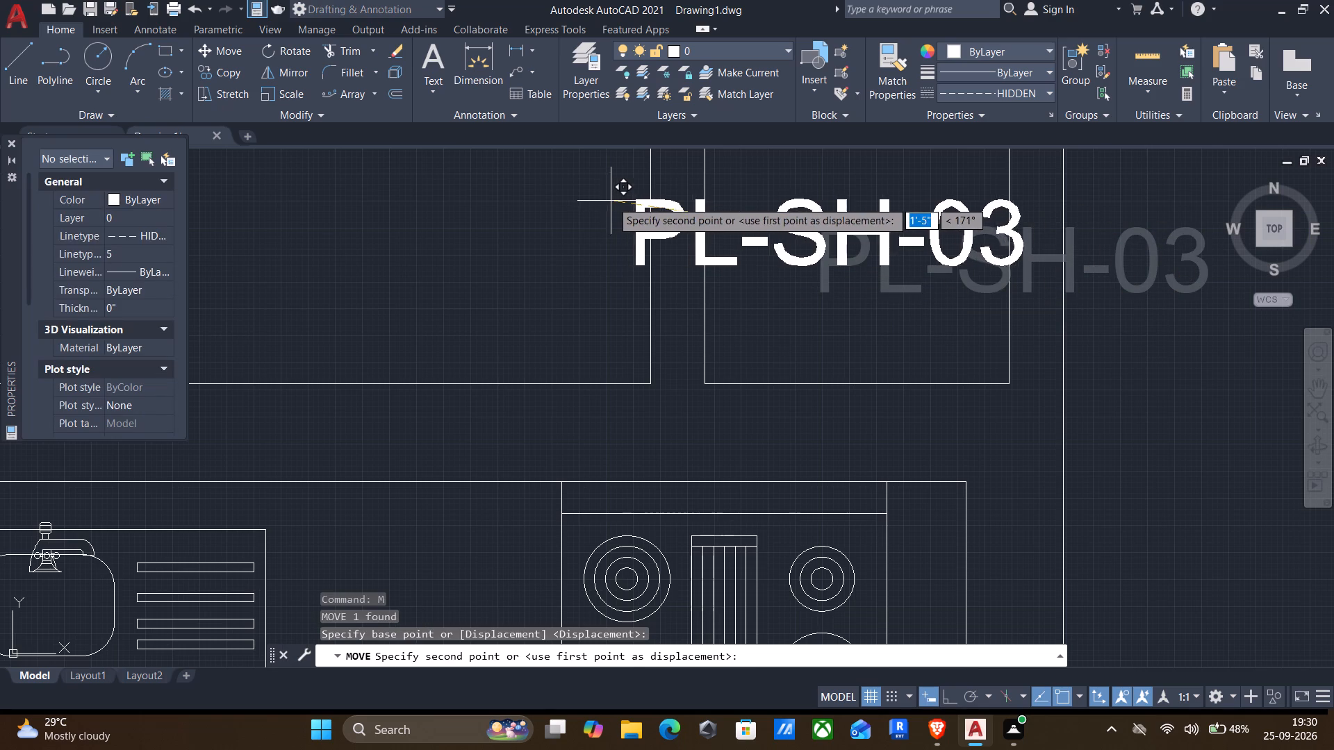
click(630, 202)
Examine the whole floor plan from the kitchens and shafts down to DRAWING and BED ROOM-1 for remaining work.
scroll(632, 219, down, 2)
middle_drag(619, 273, 744, 273)
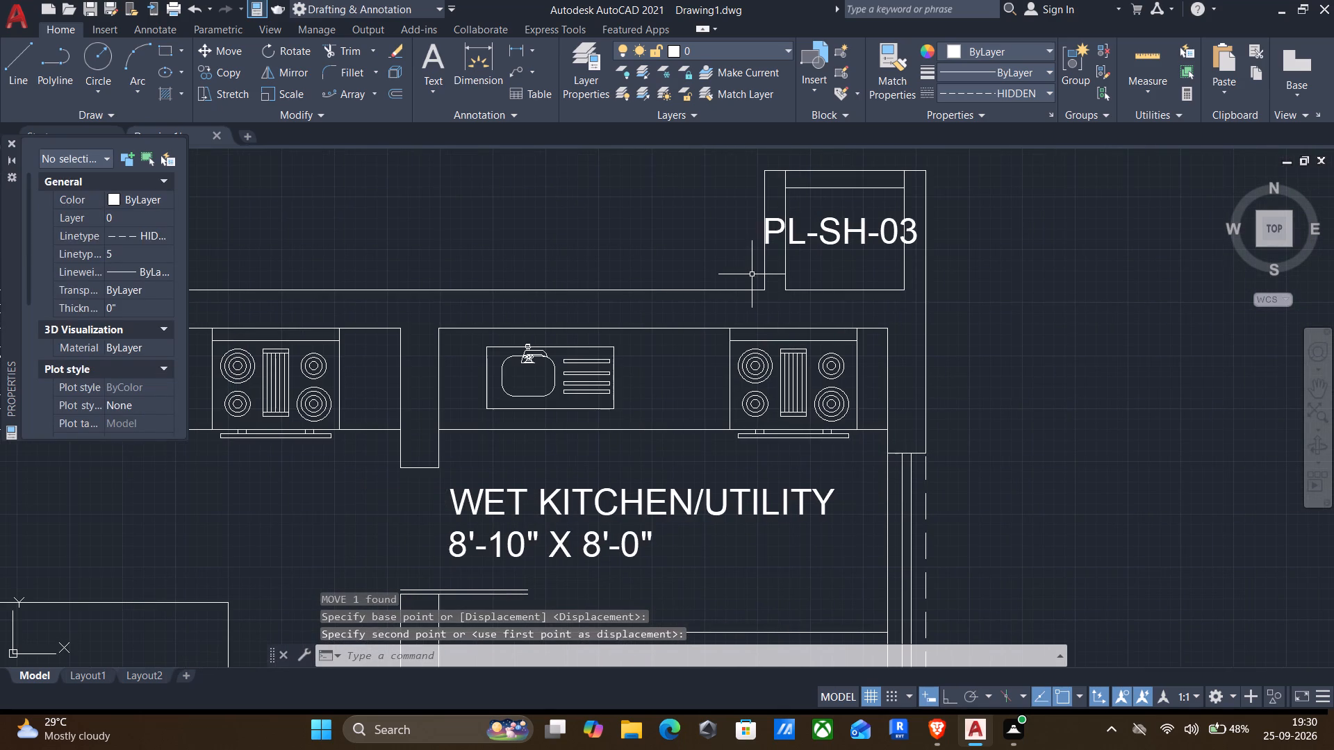
scroll(759, 299, down, 1)
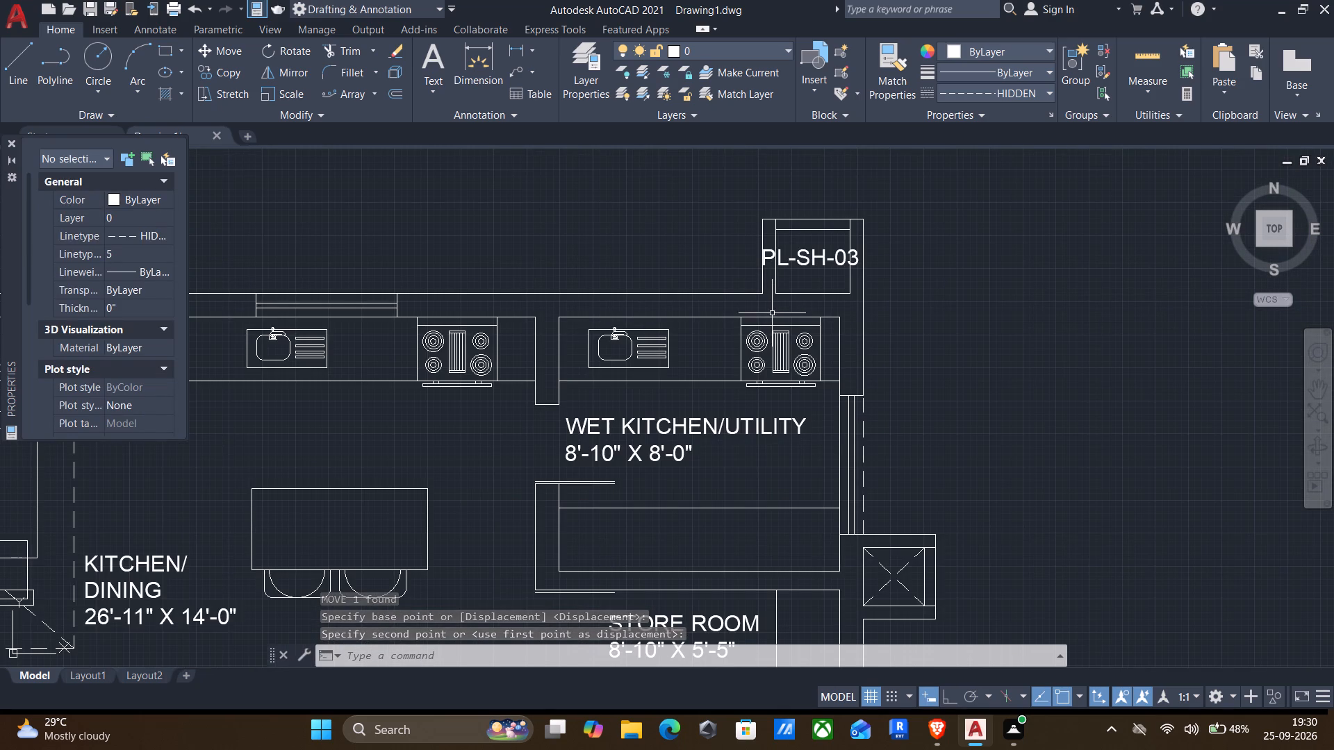
scroll(770, 328, down, 1)
middle_drag(757, 350, 1037, 372)
scroll(1037, 372, down, 1)
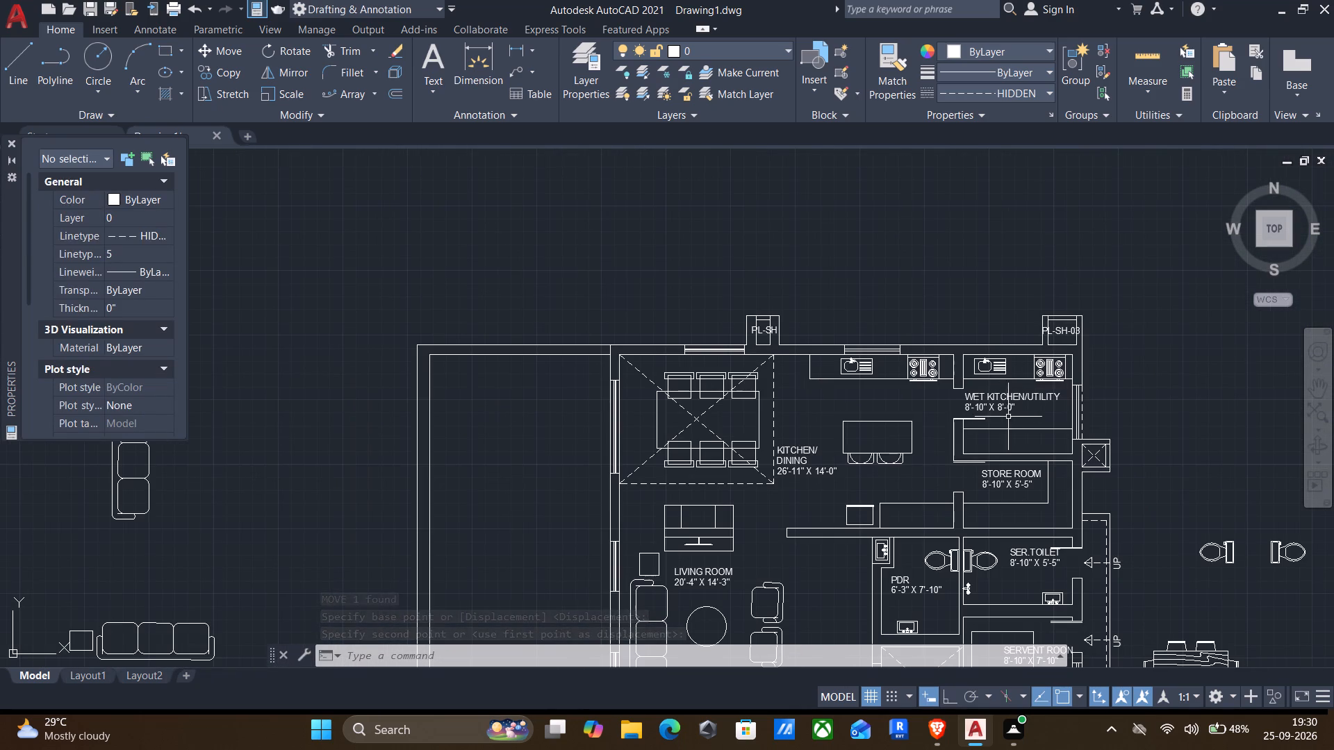
middle_drag(818, 415, 807, 275)
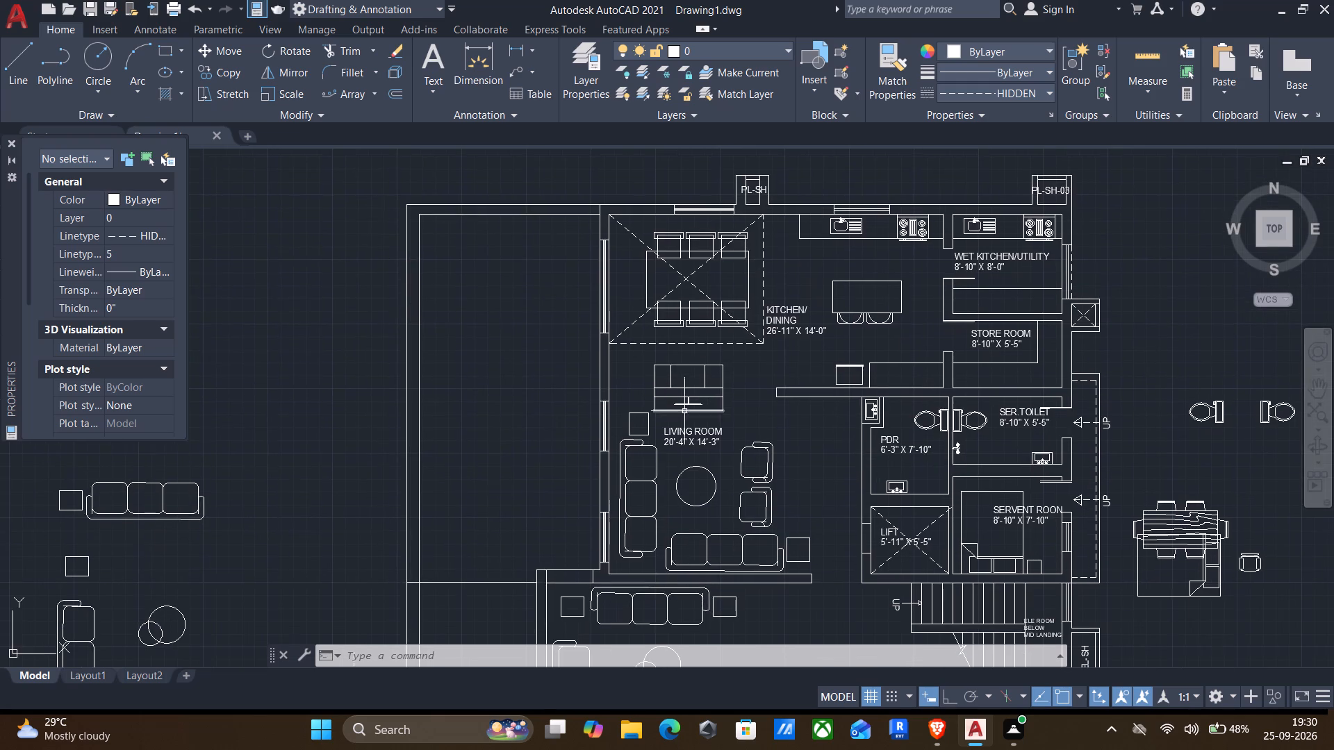
middle_drag(684, 412, 695, 303)
scroll(691, 364, down, 1)
middle_drag(702, 436, 717, 317)
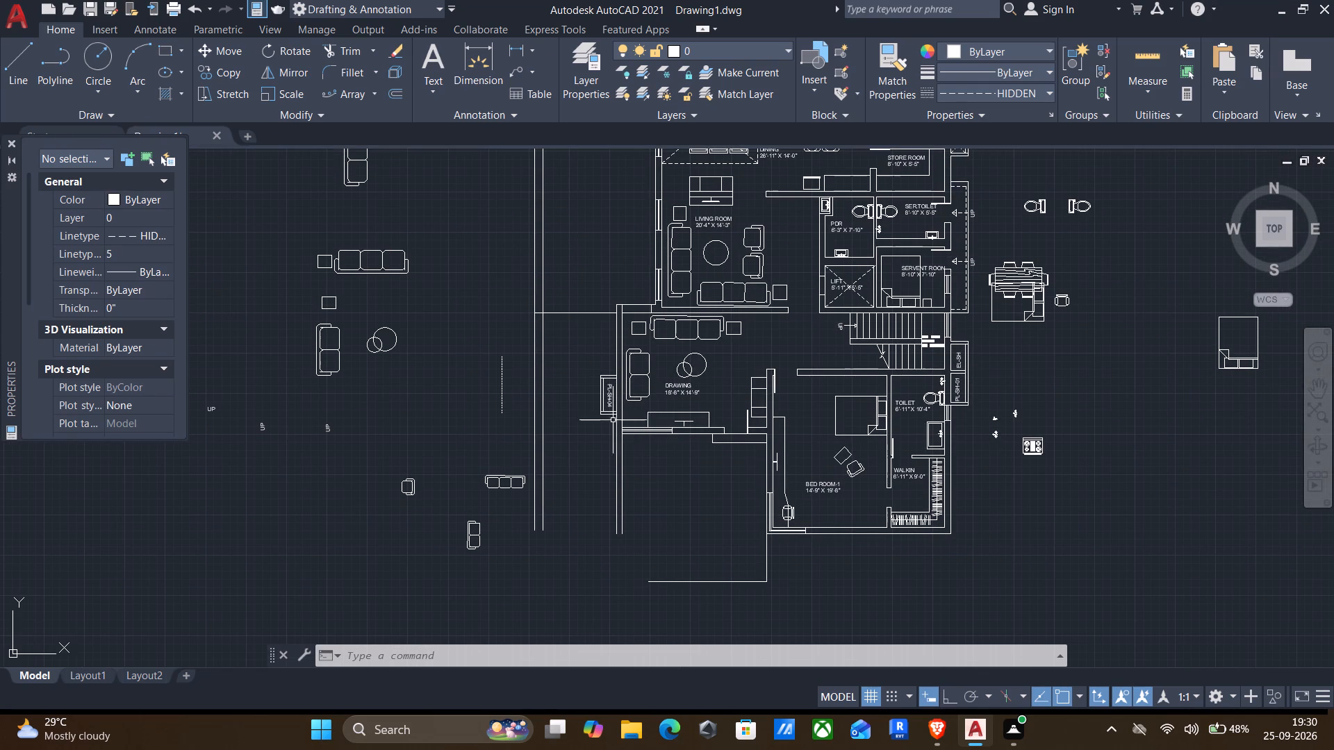
middle_drag(613, 422, 761, 431)
middle_drag(652, 393, 659, 494)
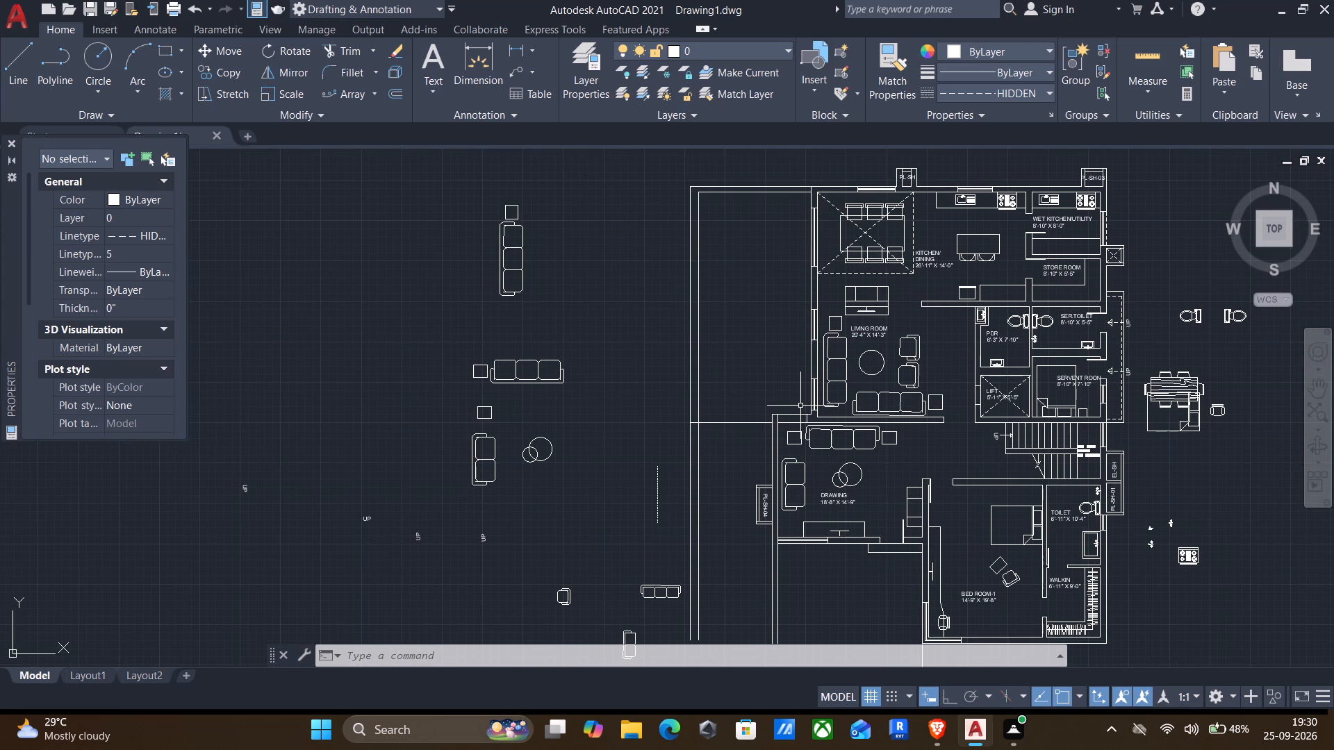
Quick-measure the open area west of the KITCHEN/DINING and LIVING ROOM wall.
click(1135, 56)
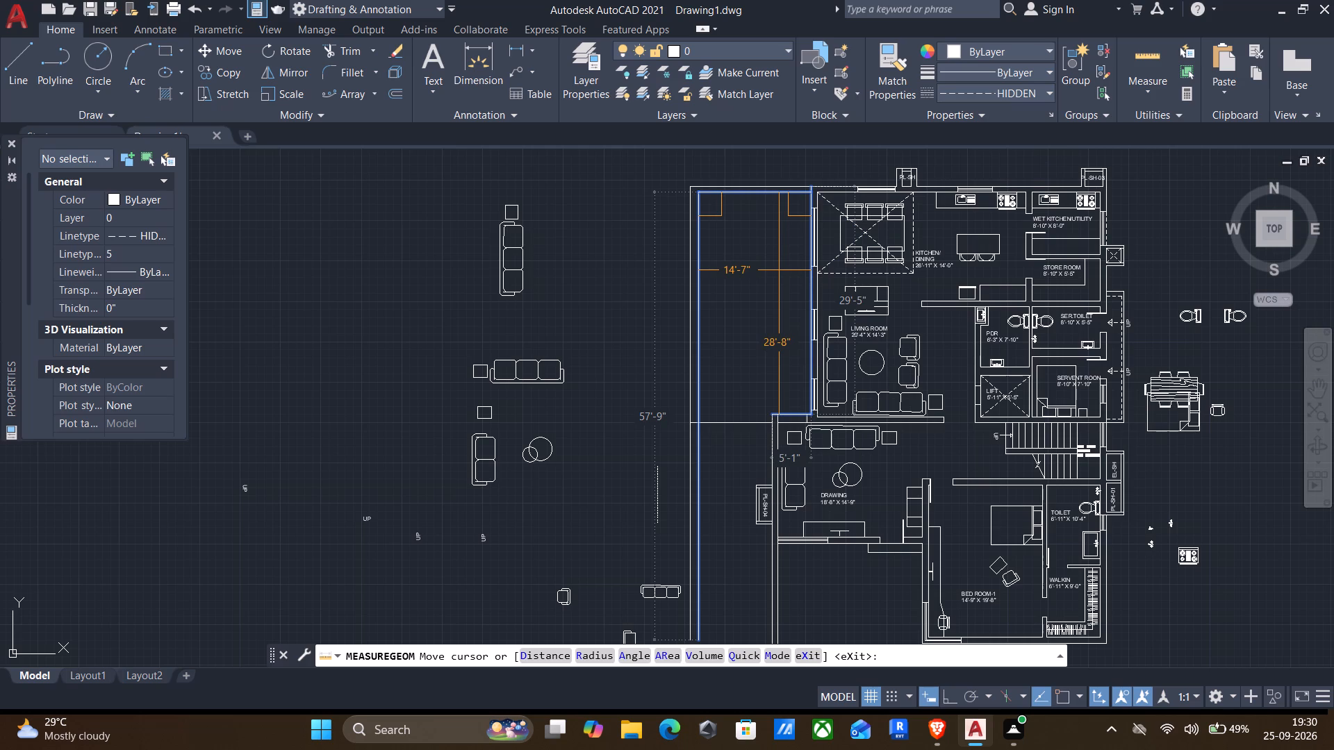
key(Escape)
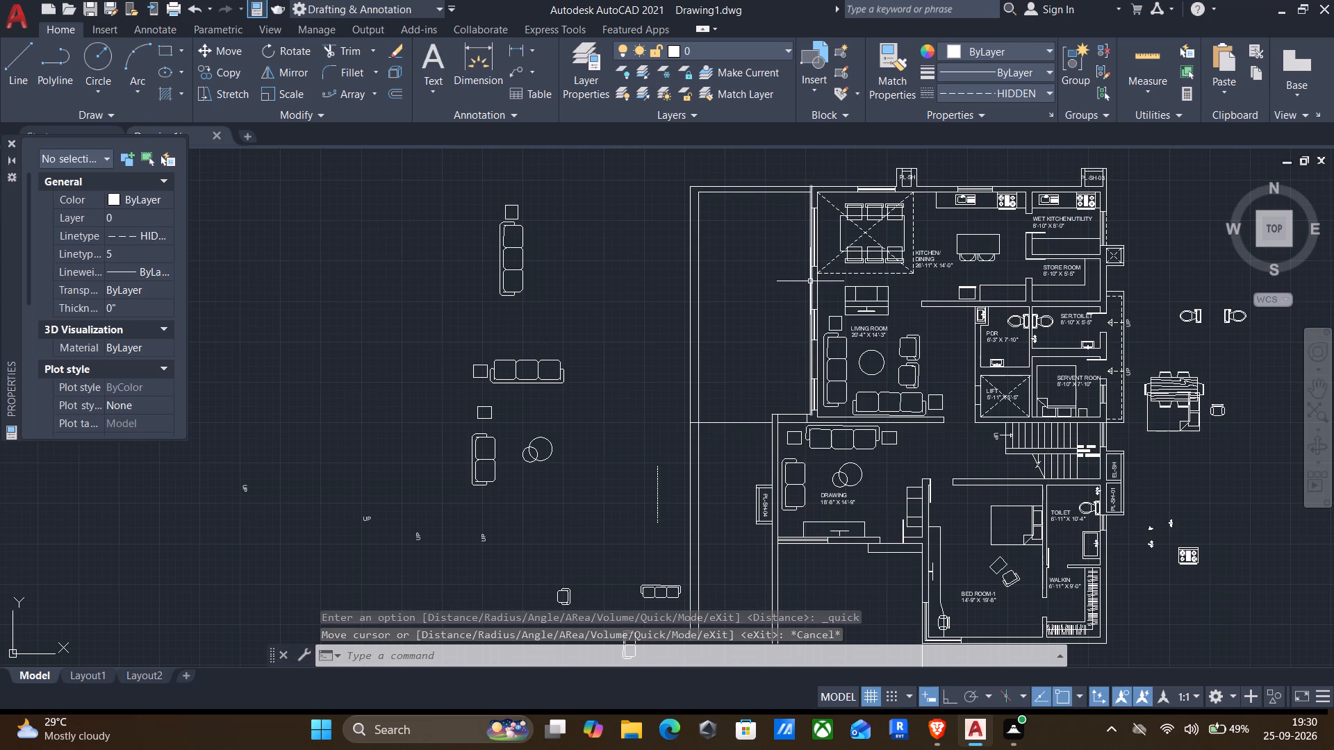
Draw a ByLayer-linetype rectangle about 8" by 2'-10" on the outer face of the west wall, between the dining and living room windows.
scroll(810, 281, up, 2)
middle_drag(807, 323, 805, 351)
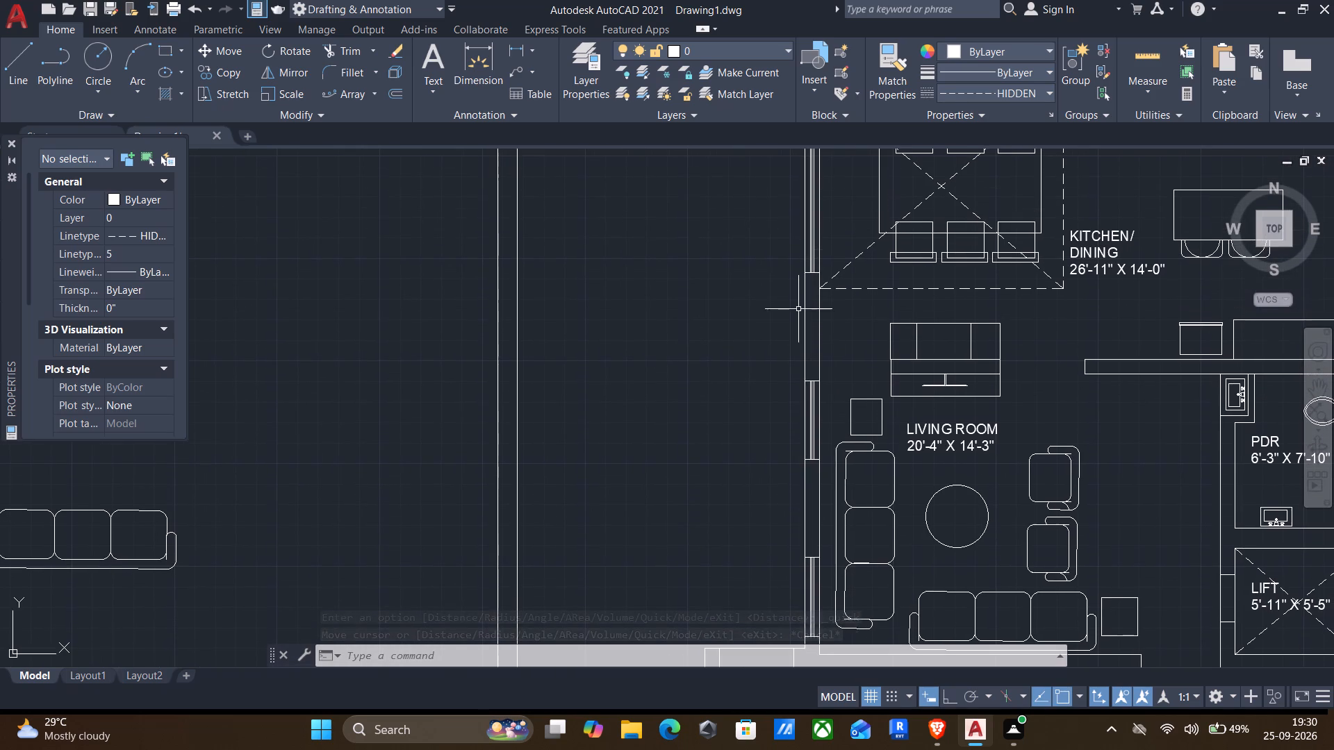
click(970, 93)
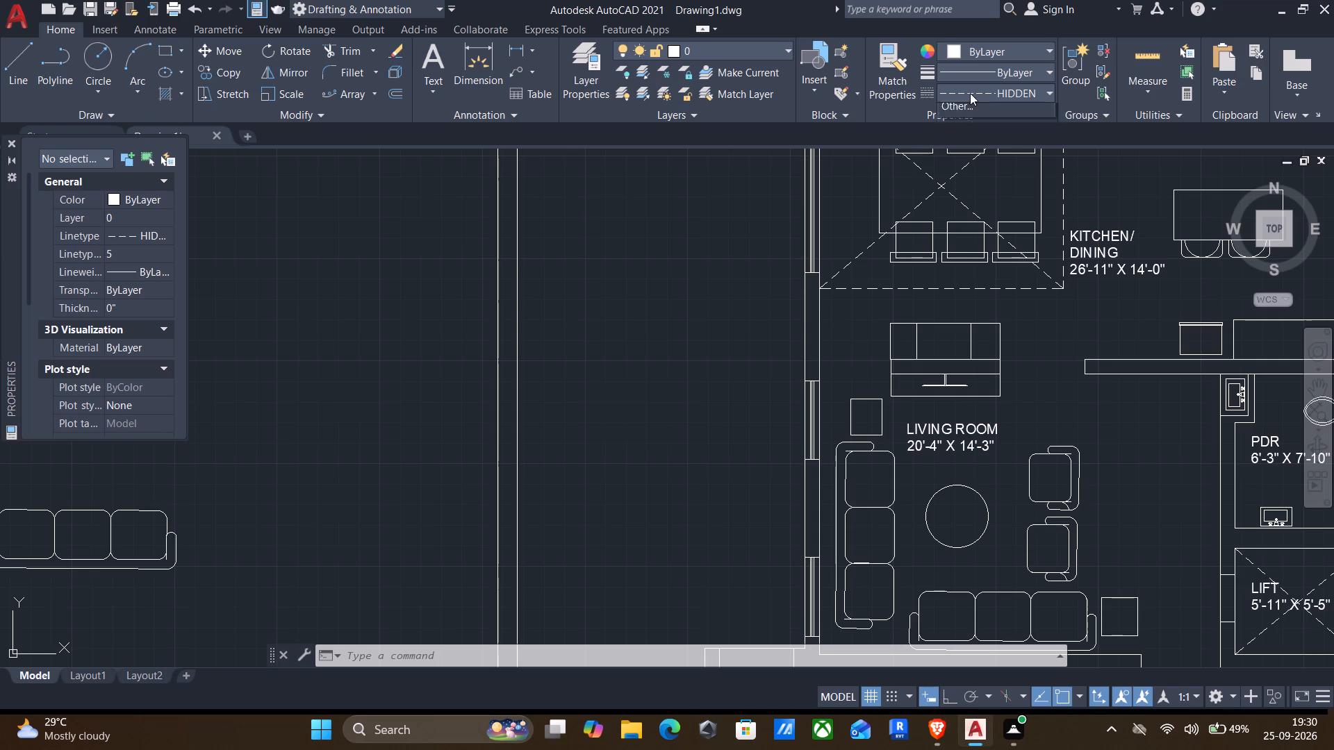
click(982, 115)
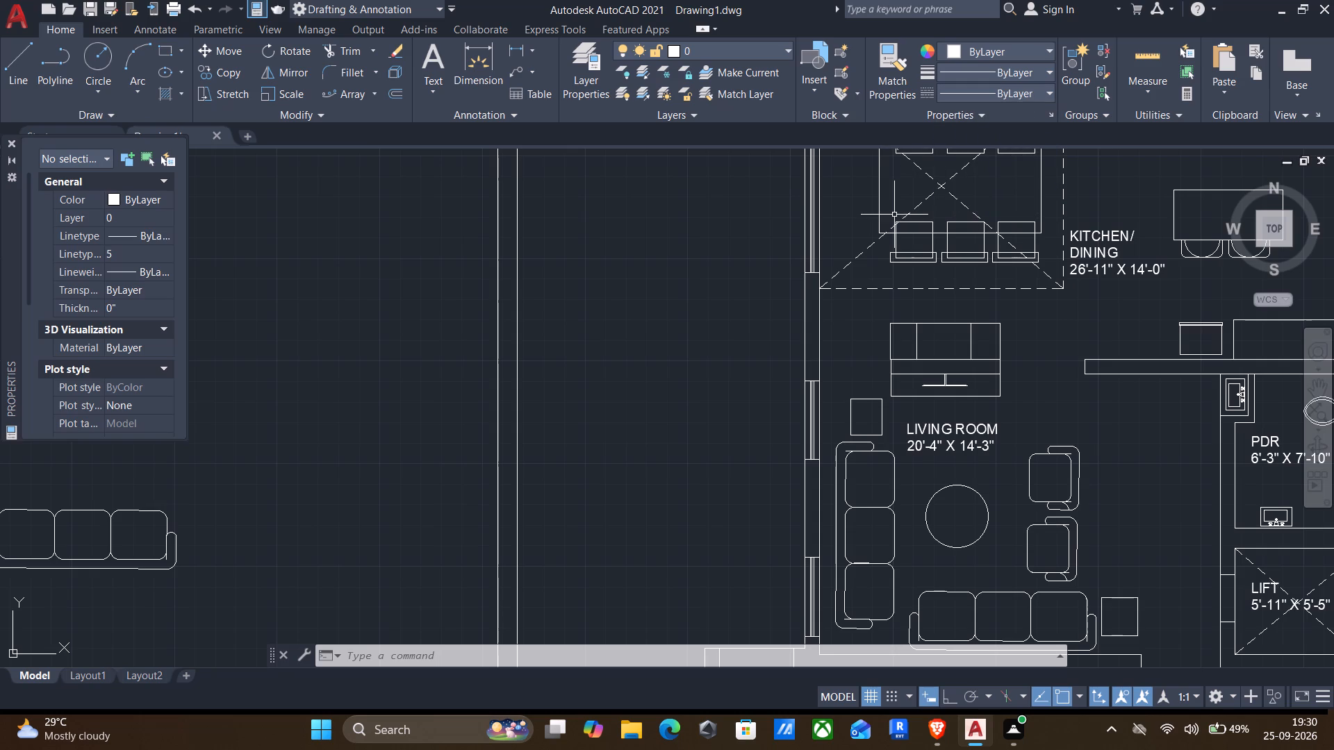
text(REC)
key(Return)
scroll(875, 217, up, 1)
middle_drag(873, 219, 882, 306)
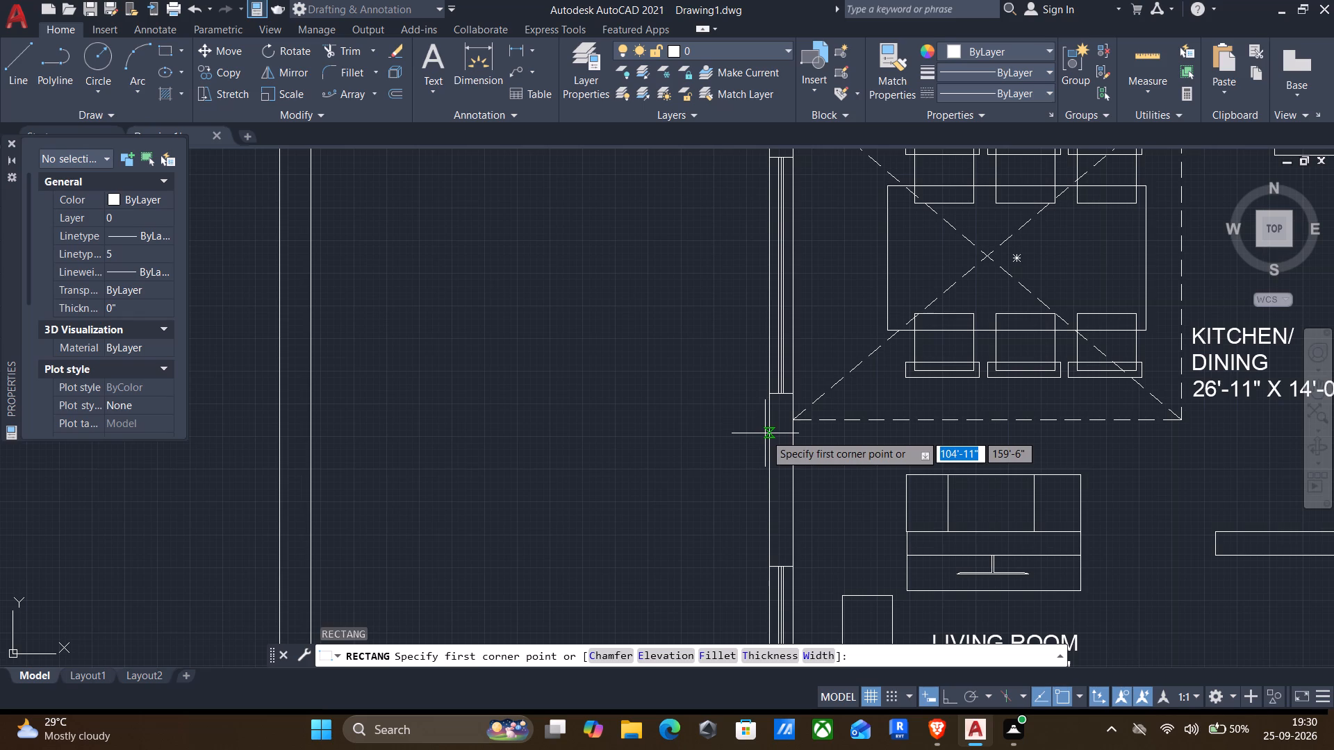
click(765, 434)
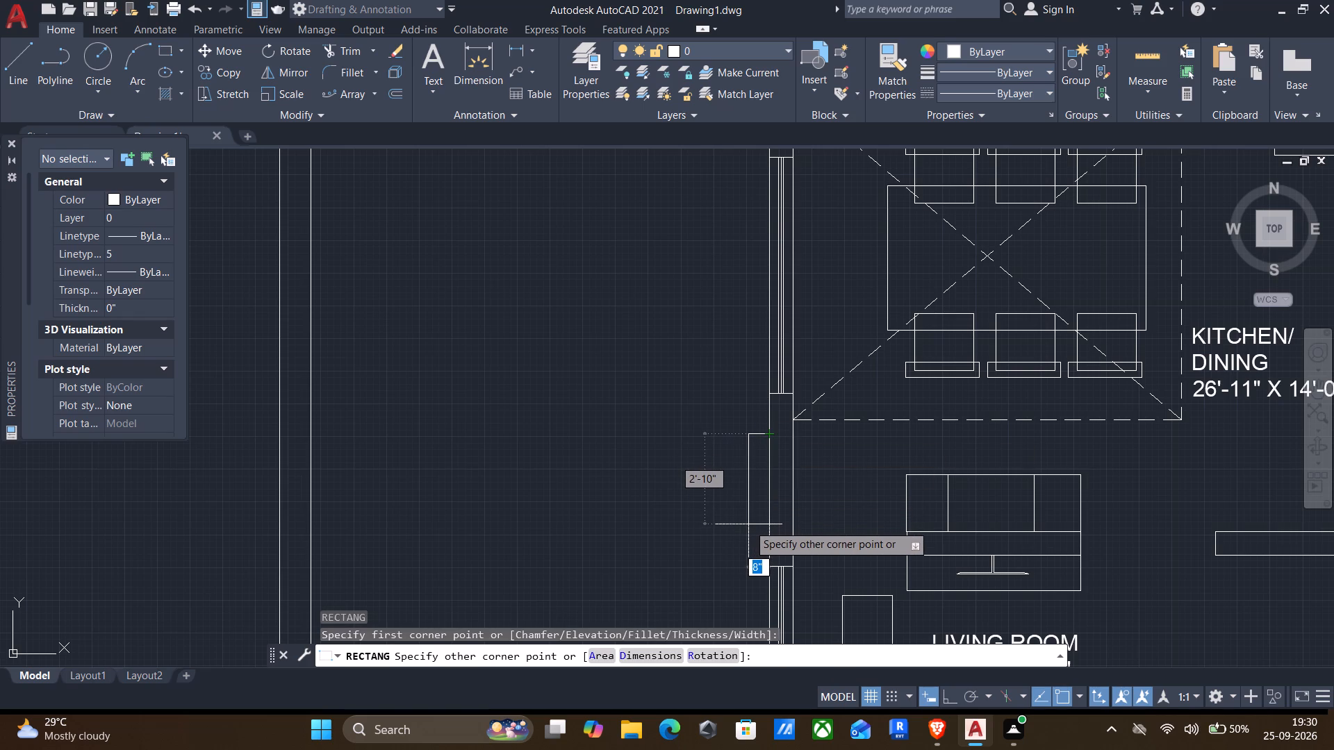
click(747, 526)
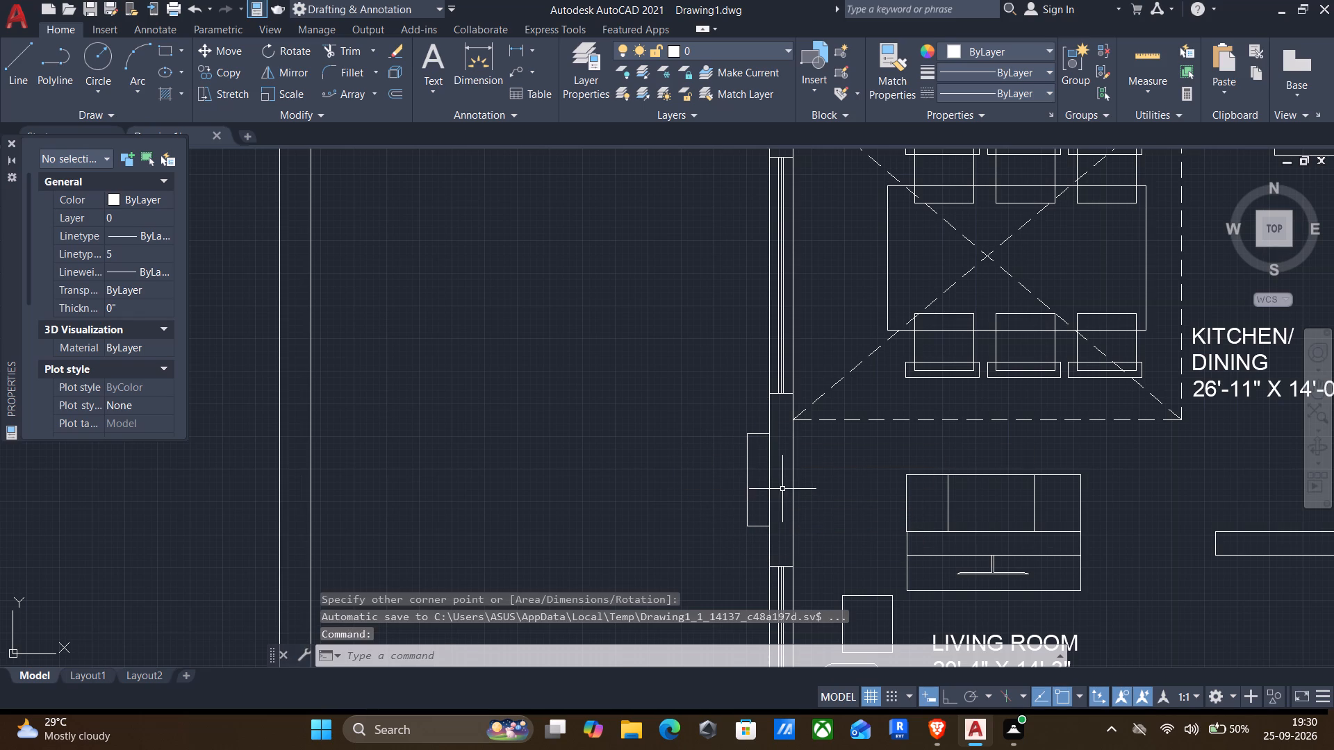
Trim the lines between the new rectangle and the west wall so the projection opens into the wall.
text(TR)
key(Return)
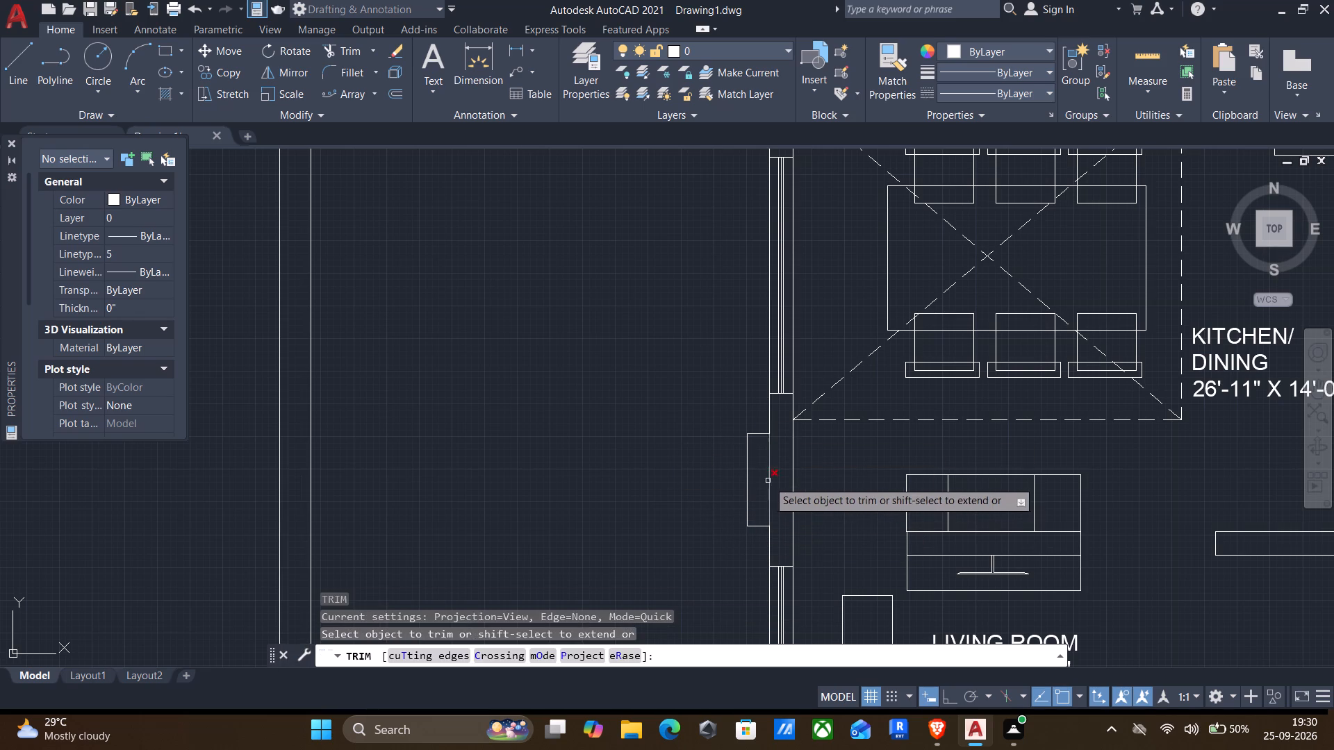
drag(764, 481, 784, 462)
middle_drag(721, 514, 743, 463)
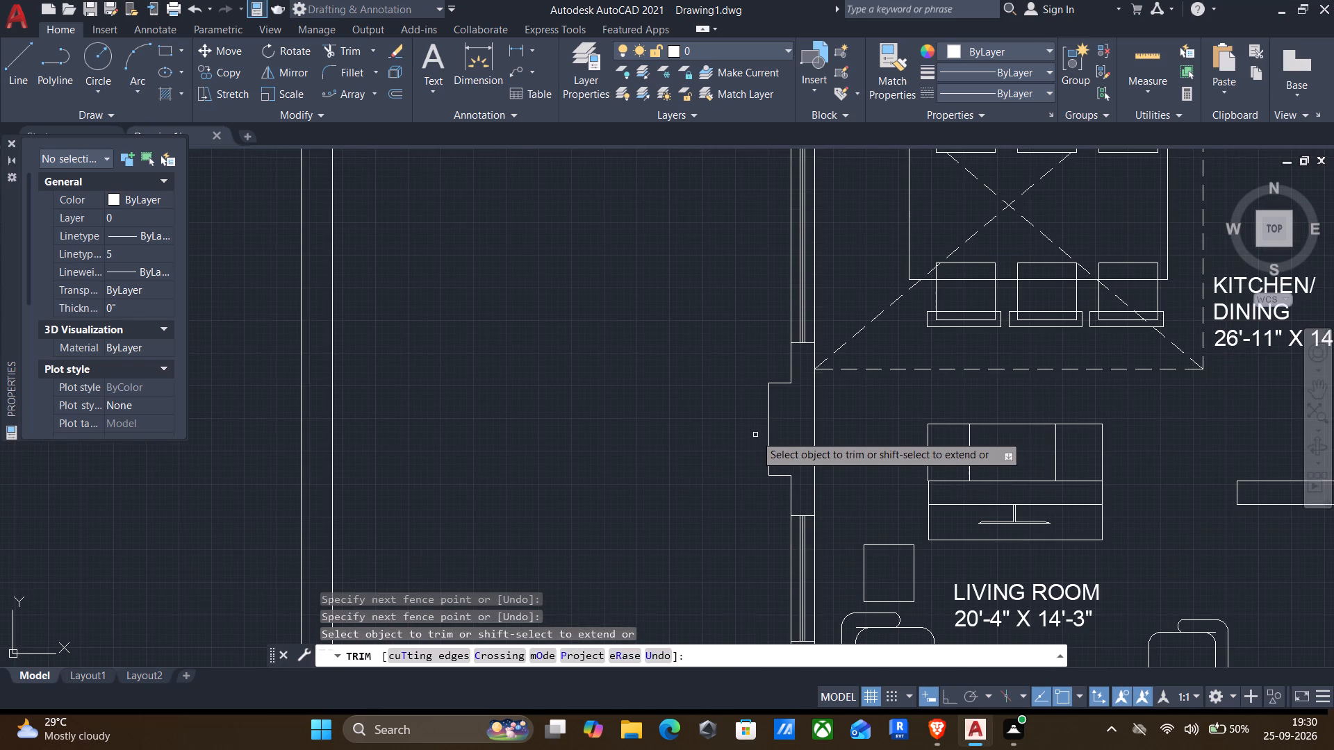
key(Escape)
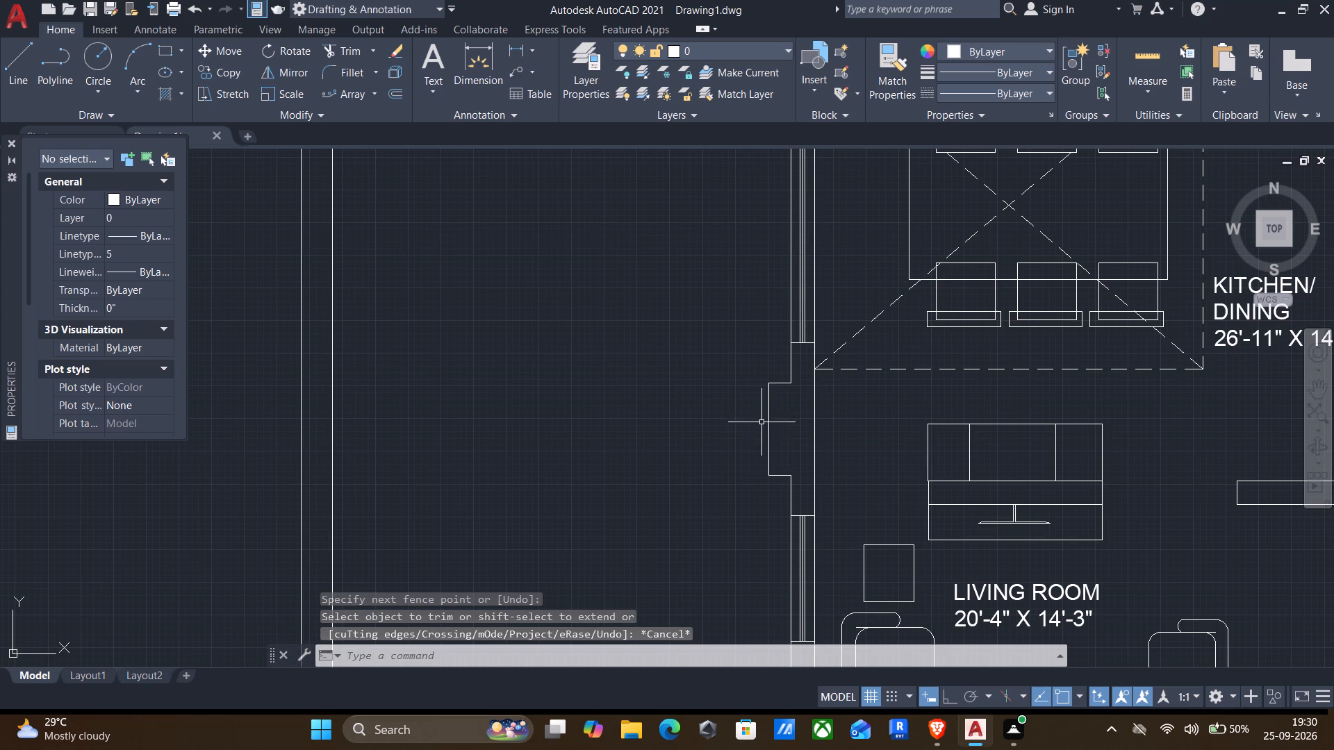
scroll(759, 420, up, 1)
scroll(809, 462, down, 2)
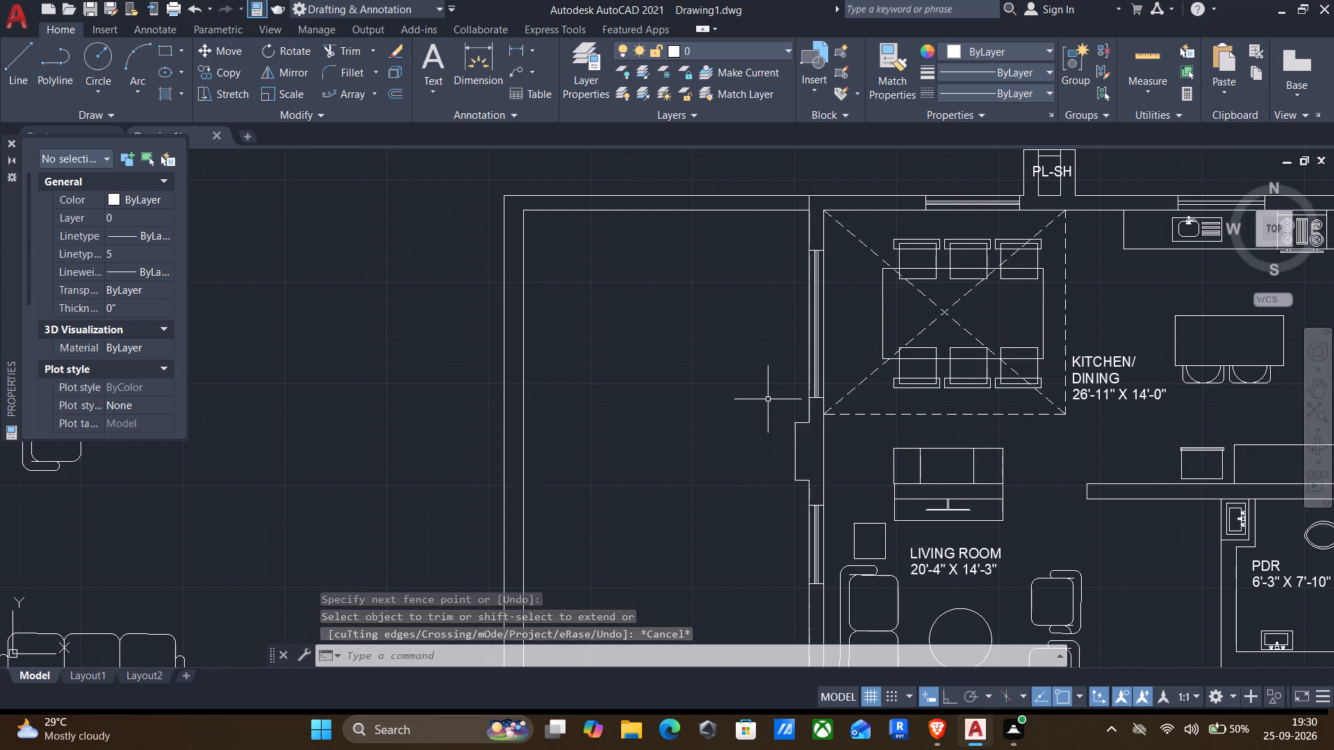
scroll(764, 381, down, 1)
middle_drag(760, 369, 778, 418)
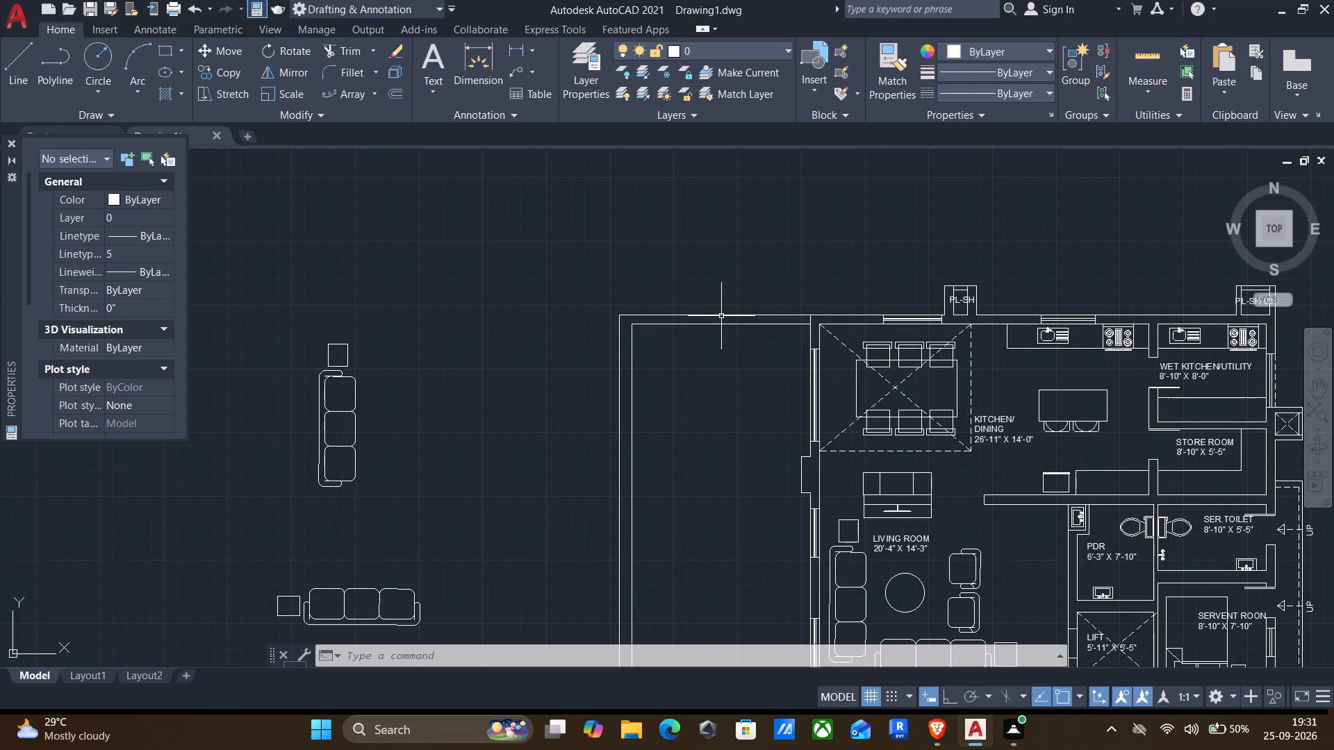
Draw two short lines across the thickness of the north wall, west of the KITCHEN/DINING room.
key(l)
key(Return)
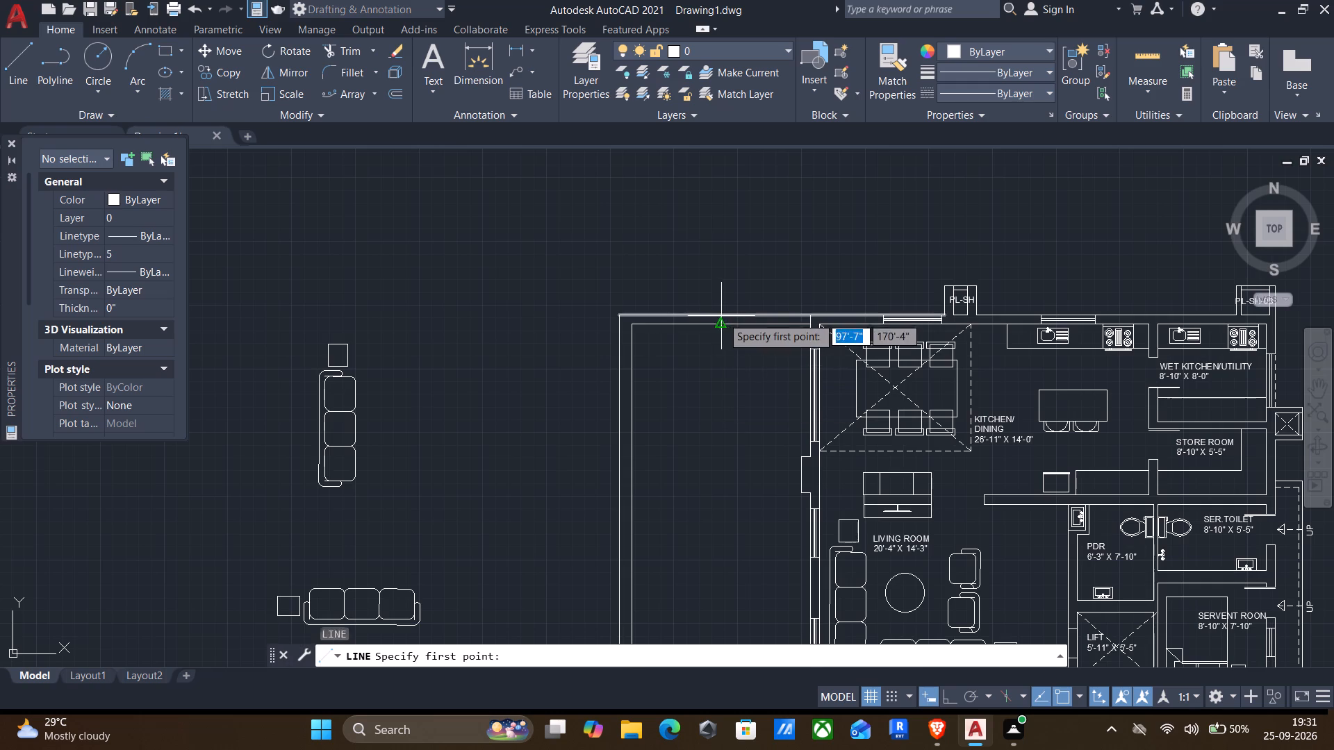
scroll(723, 317, up, 3)
click(738, 310)
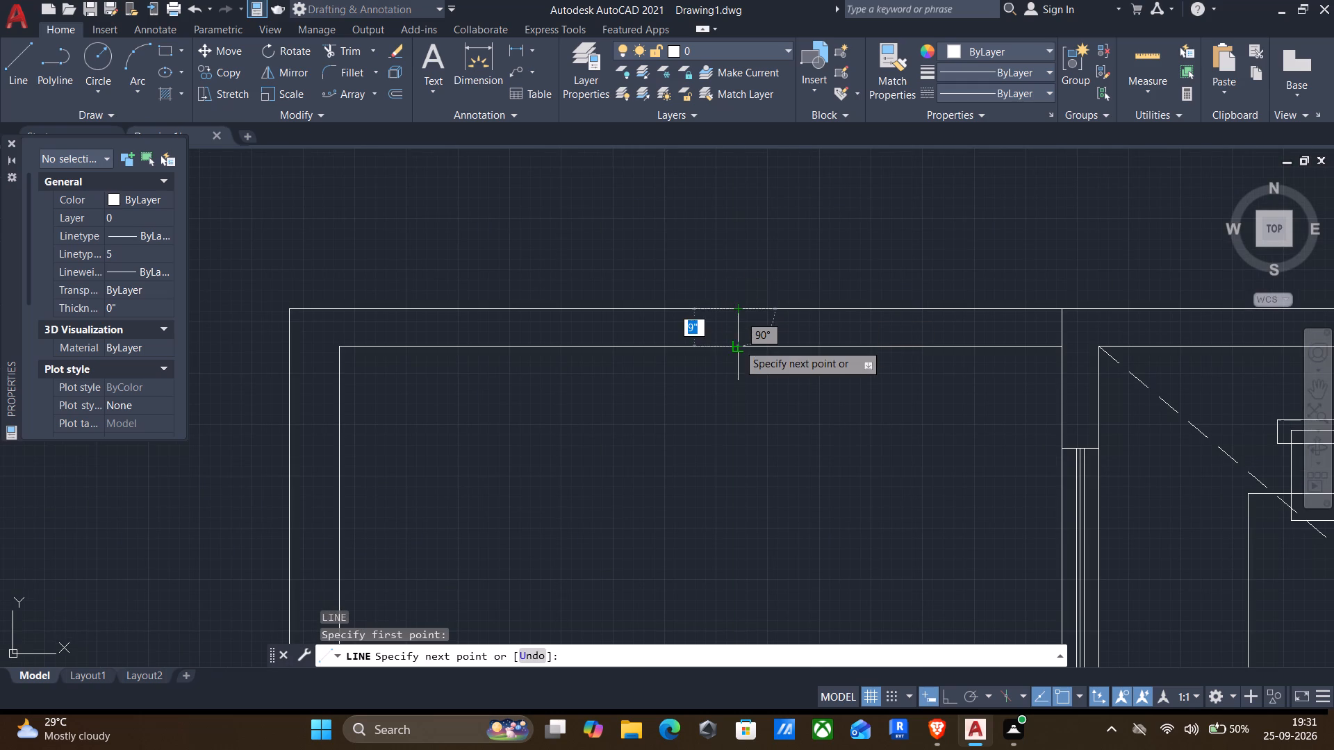
click(738, 344)
key(Return)
key(Return)
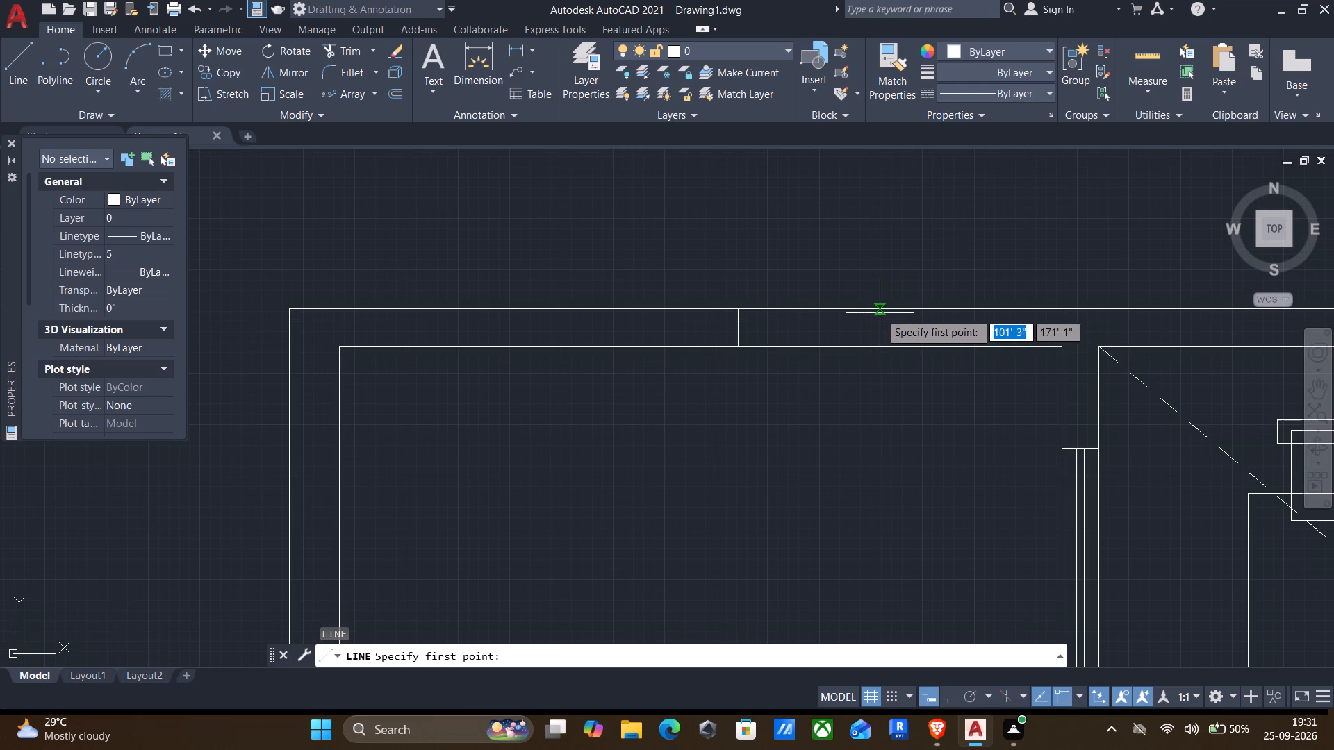
click(880, 312)
click(878, 346)
key(Return)
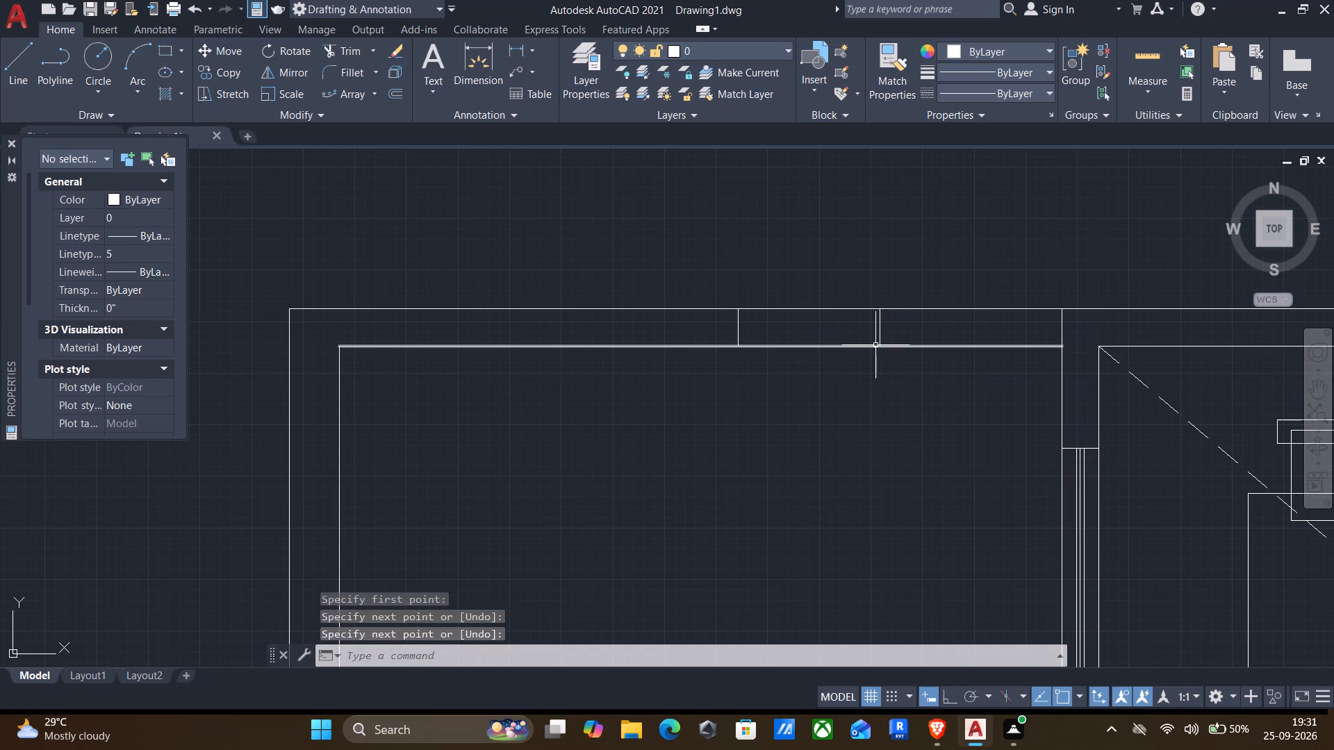
Trim the north wall's inner face line between the eastern short line and the KITCHEN/DINING west wall.
scroll(880, 354, down, 1)
text(TR)
key(Return)
drag(945, 343, 928, 386)
key(Return)
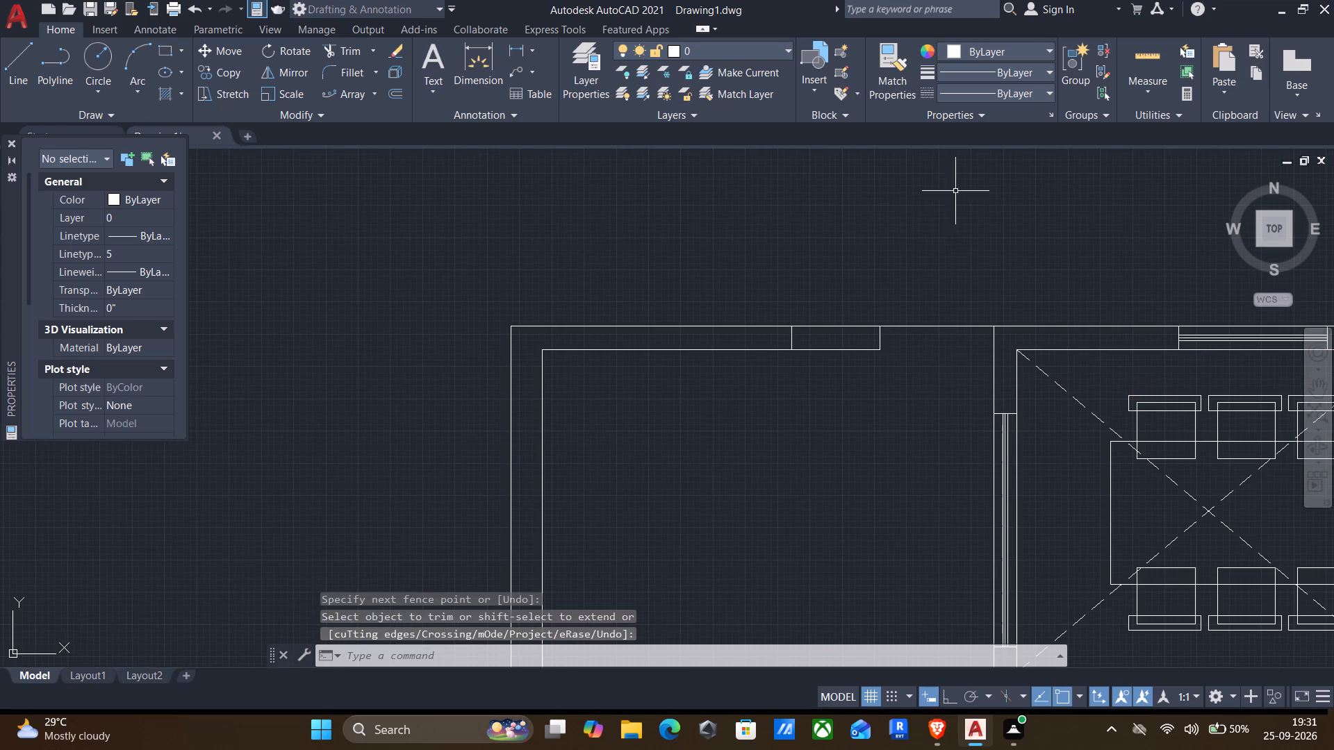
Set the linetype to HIDDEN and draw a dashed line across the trimmed gap to the KITCHEN/DINING west wall.
click(1010, 87)
click(1013, 178)
key(l)
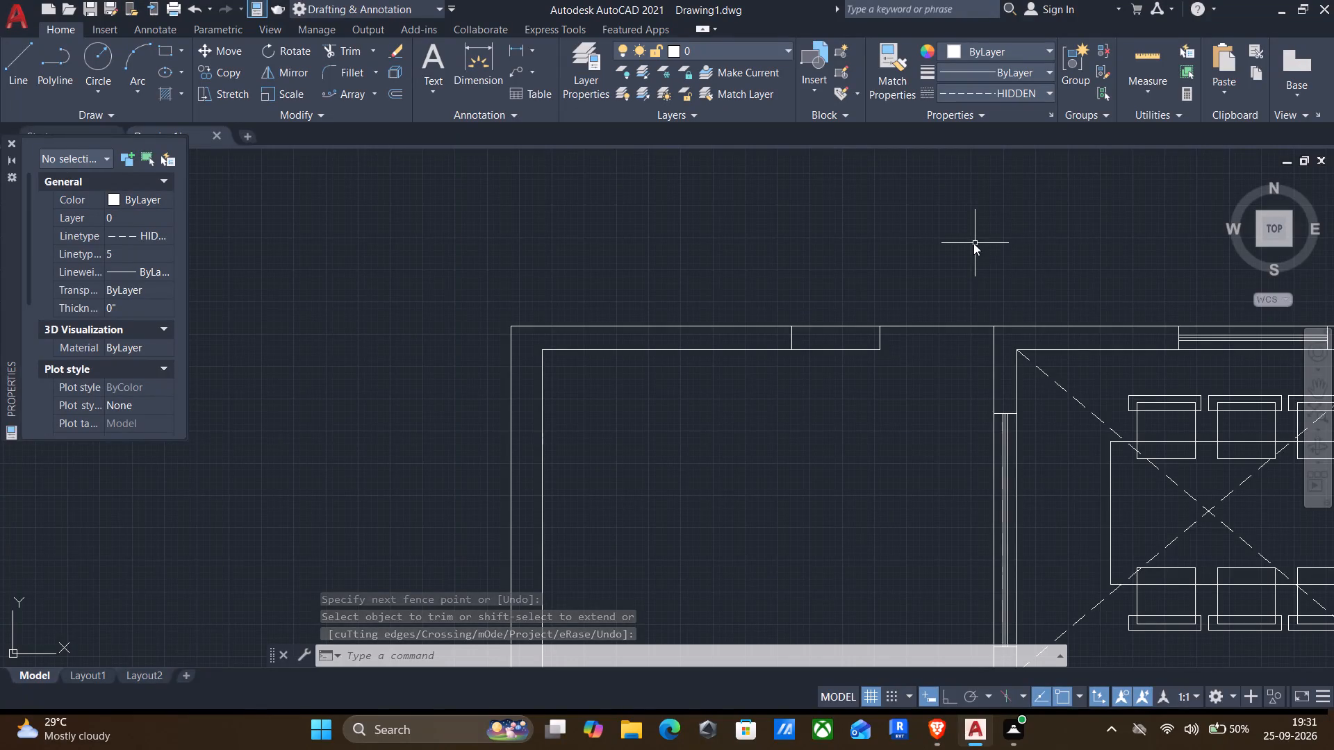
key(Return)
click(880, 352)
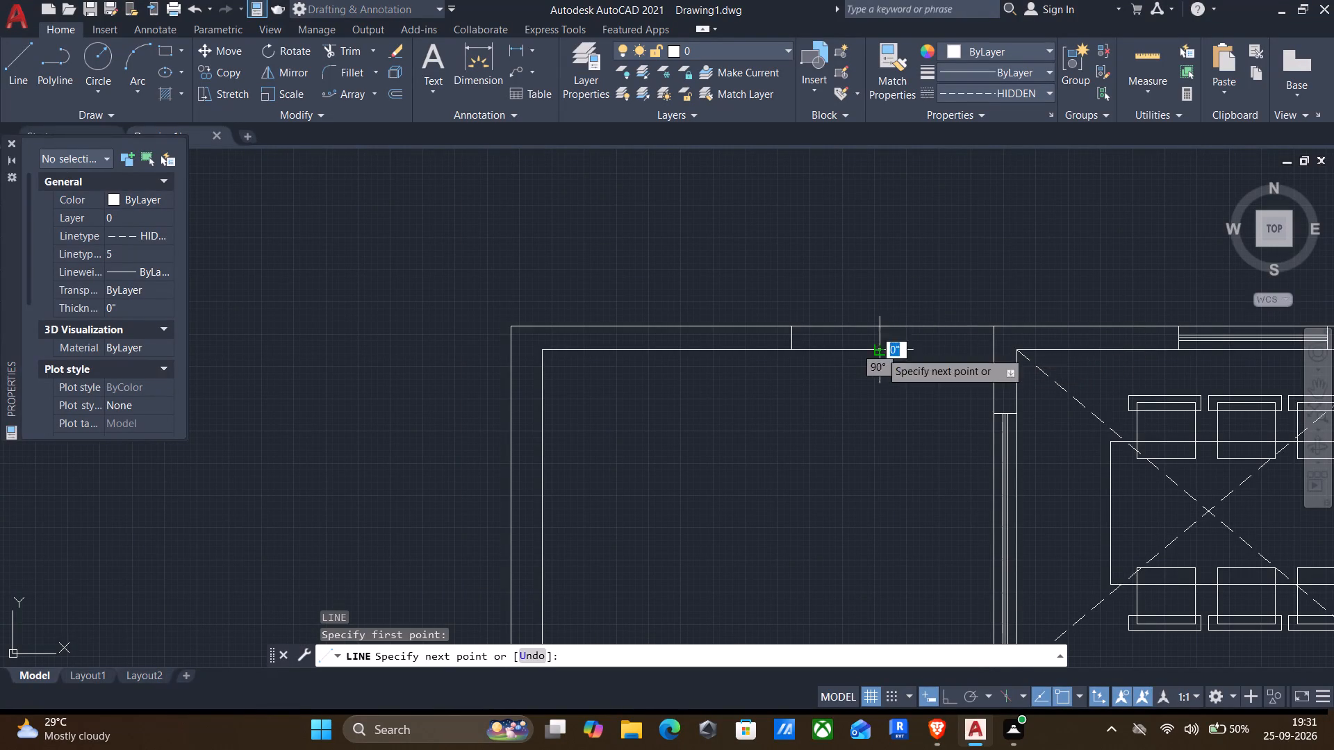
click(989, 349)
key(Return)
Outline a dashed box about 10'-10" long with crossing diagonals outside the KITCHEN/DINING west wall, from the north wall to the wall projection.
scroll(917, 400, down, 2)
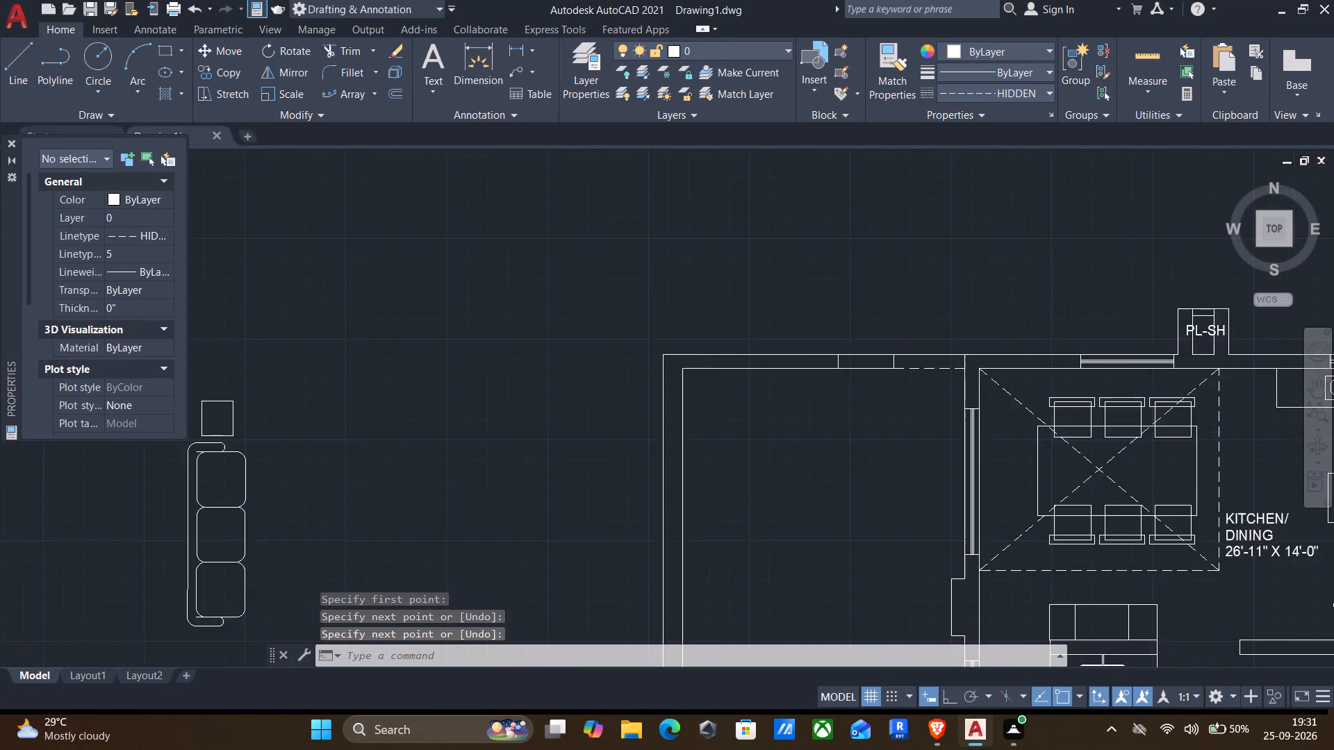
middle_drag(917, 407, 973, 325)
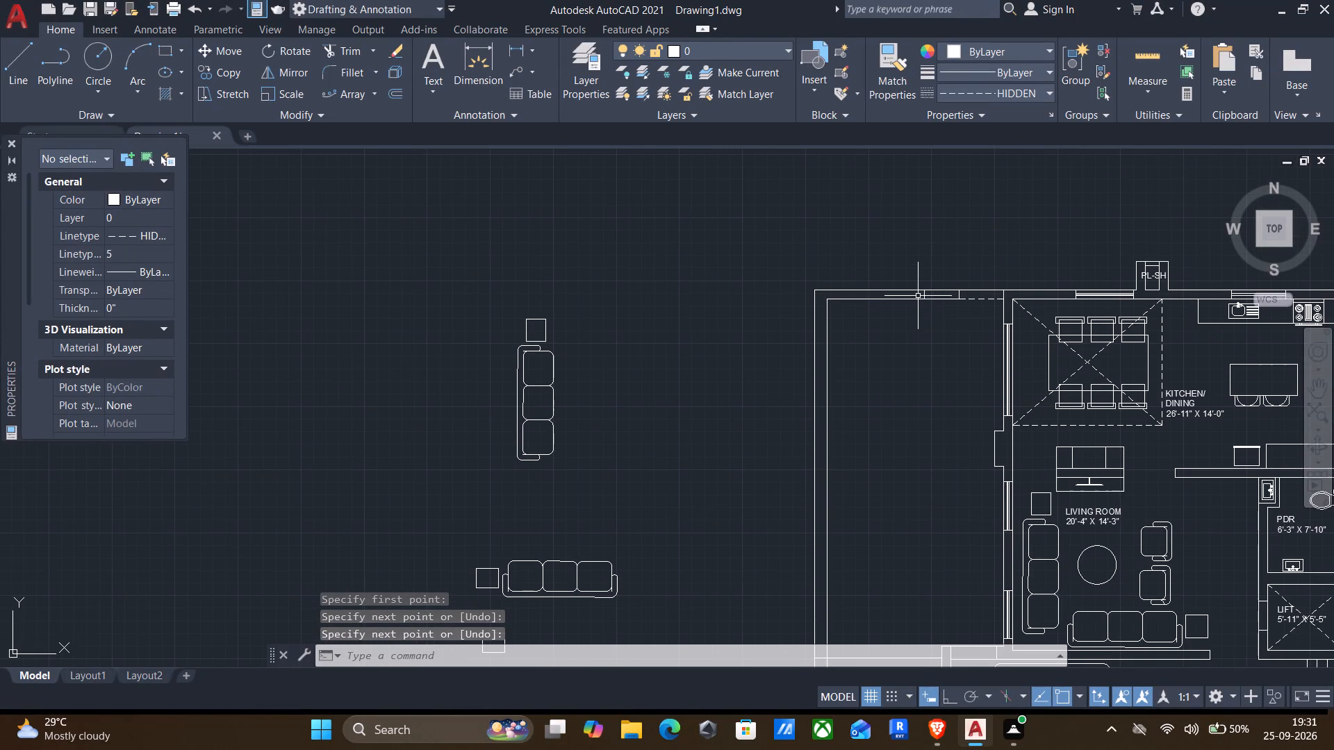
key(Return)
scroll(994, 428, up, 2)
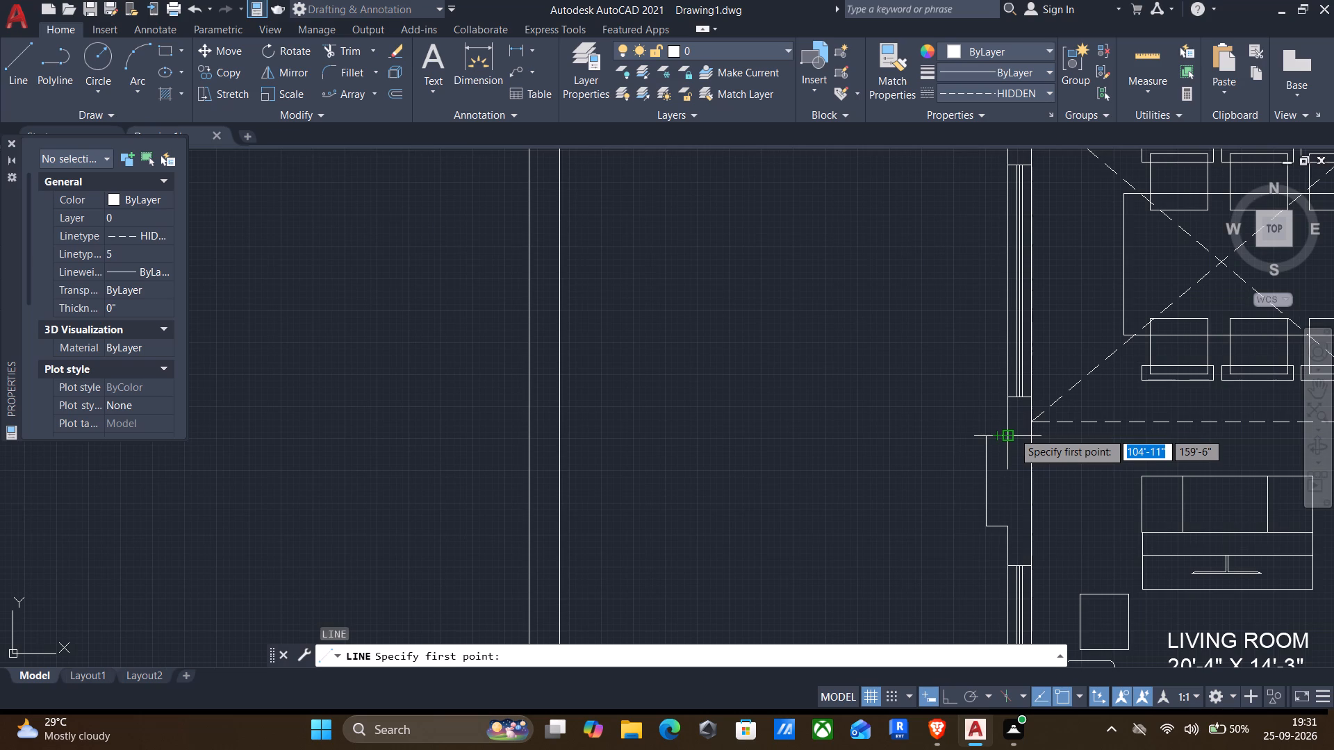
click(1013, 432)
middle_drag(875, 329, 898, 462)
scroll(898, 462, down, 1)
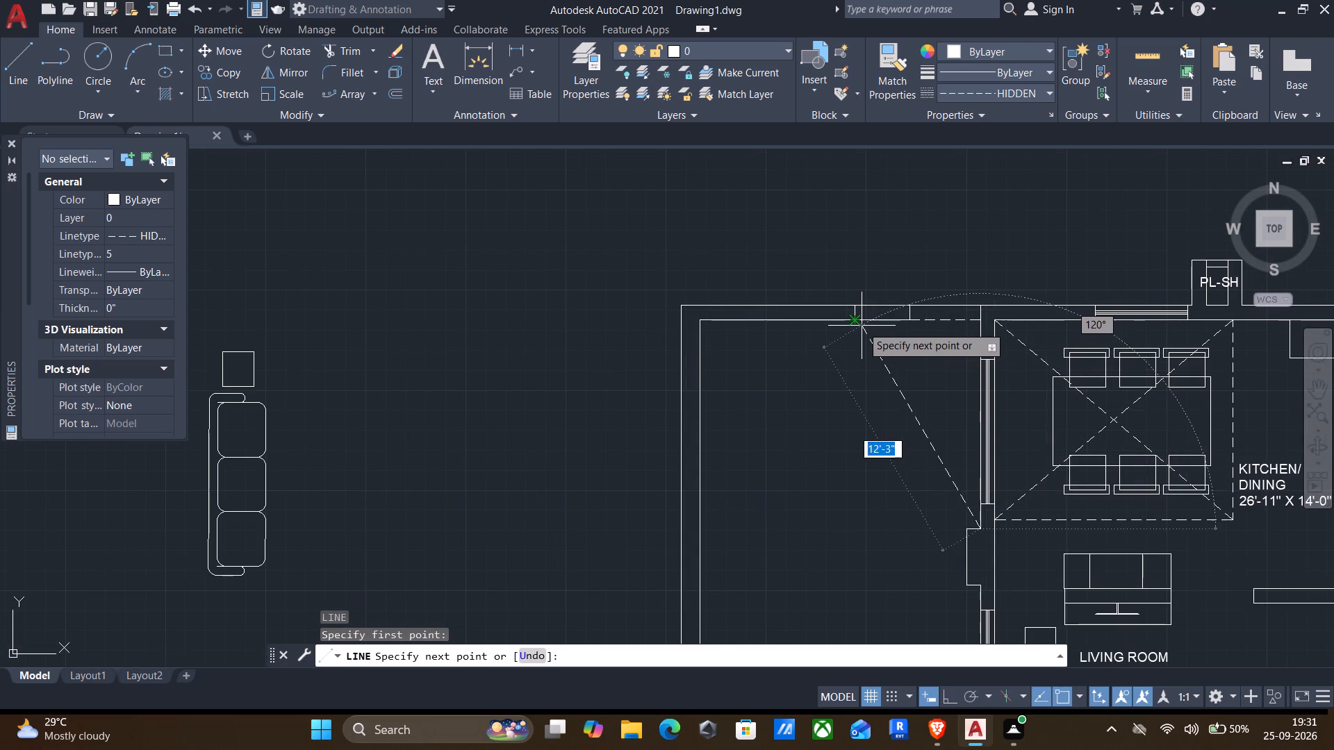
click(857, 322)
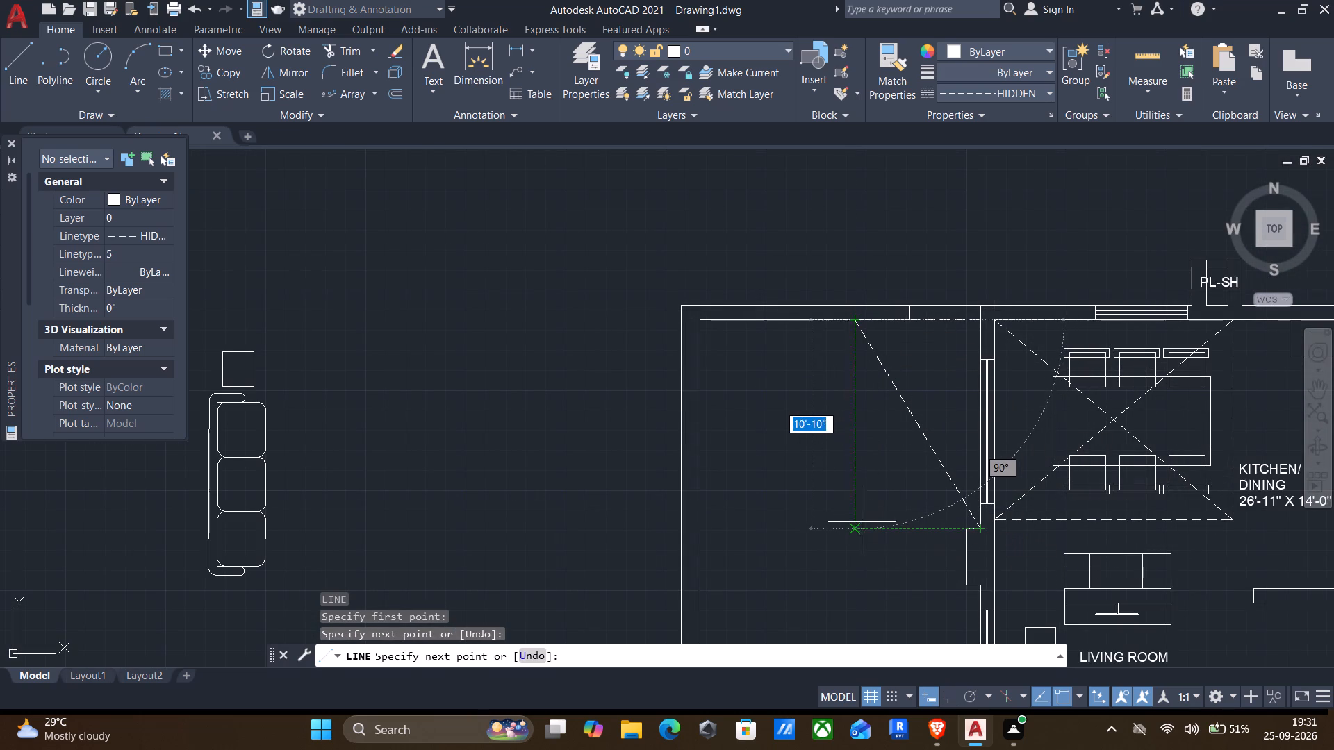
click(855, 522)
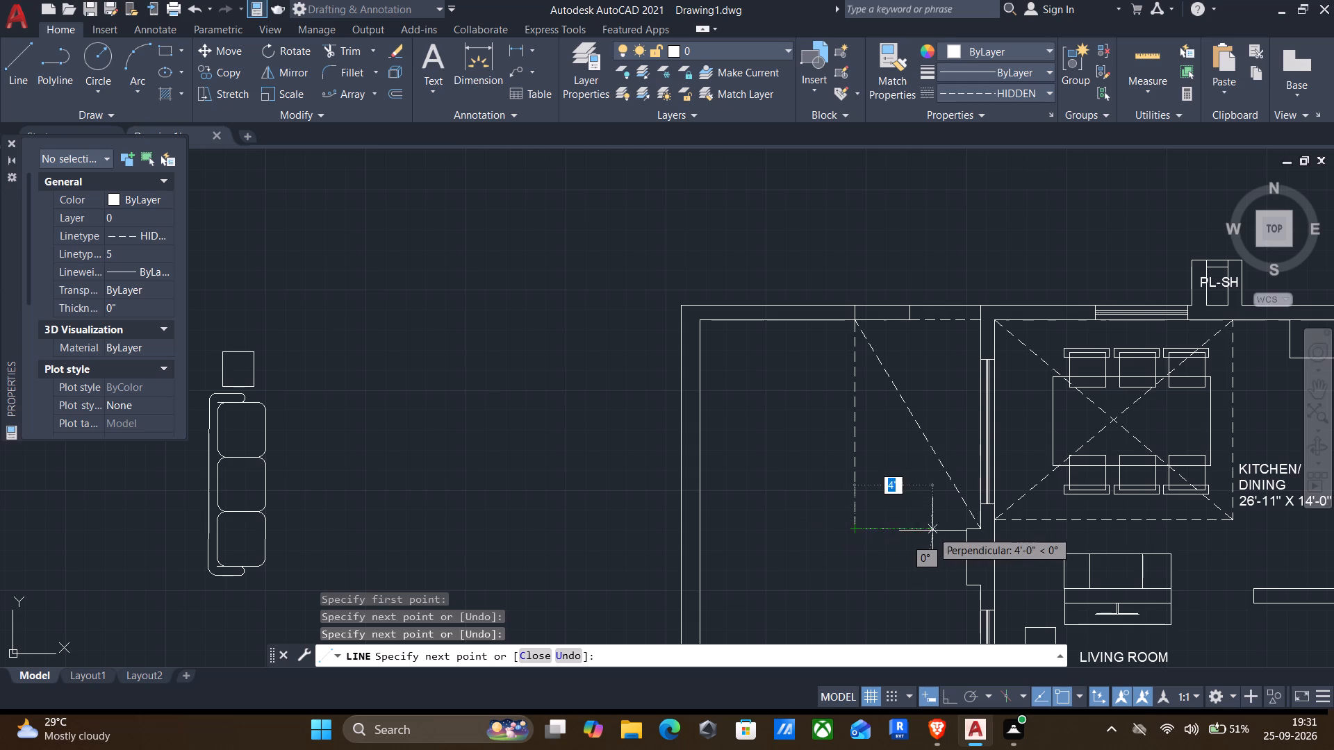
click(982, 524)
key(Return)
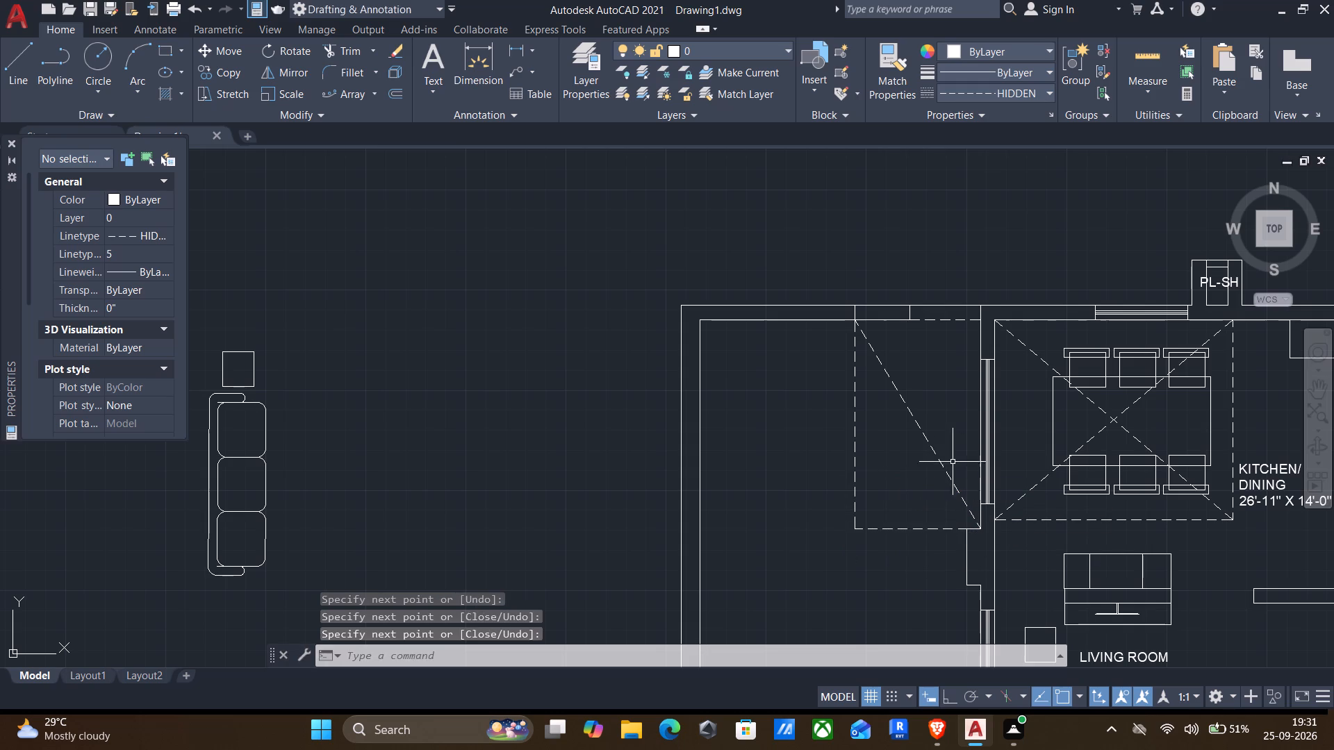
key(Return)
drag(857, 529, 862, 517)
click(983, 324)
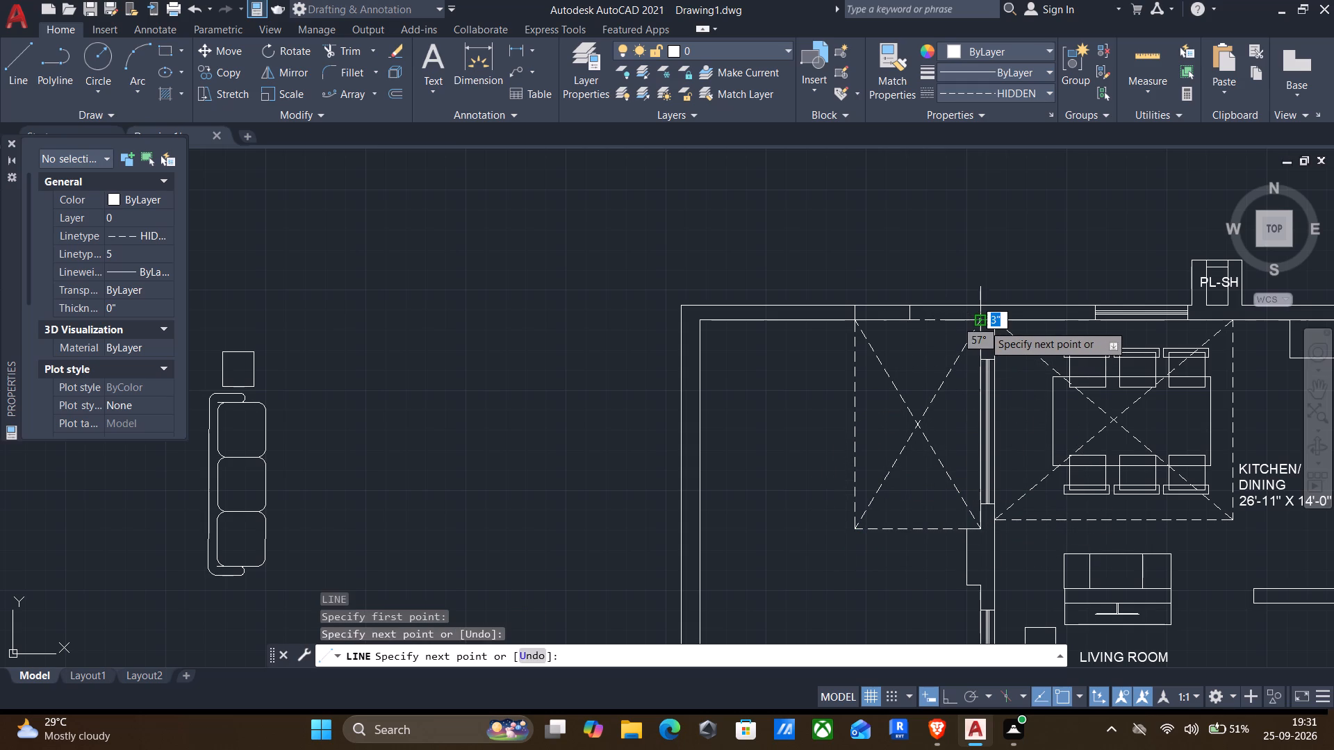
key(Return)
Draw a dashed line about 18'-10" long from the crossed box's southwest corner down to the horizontal line beside the DRAWING room.
scroll(985, 351, down, 2)
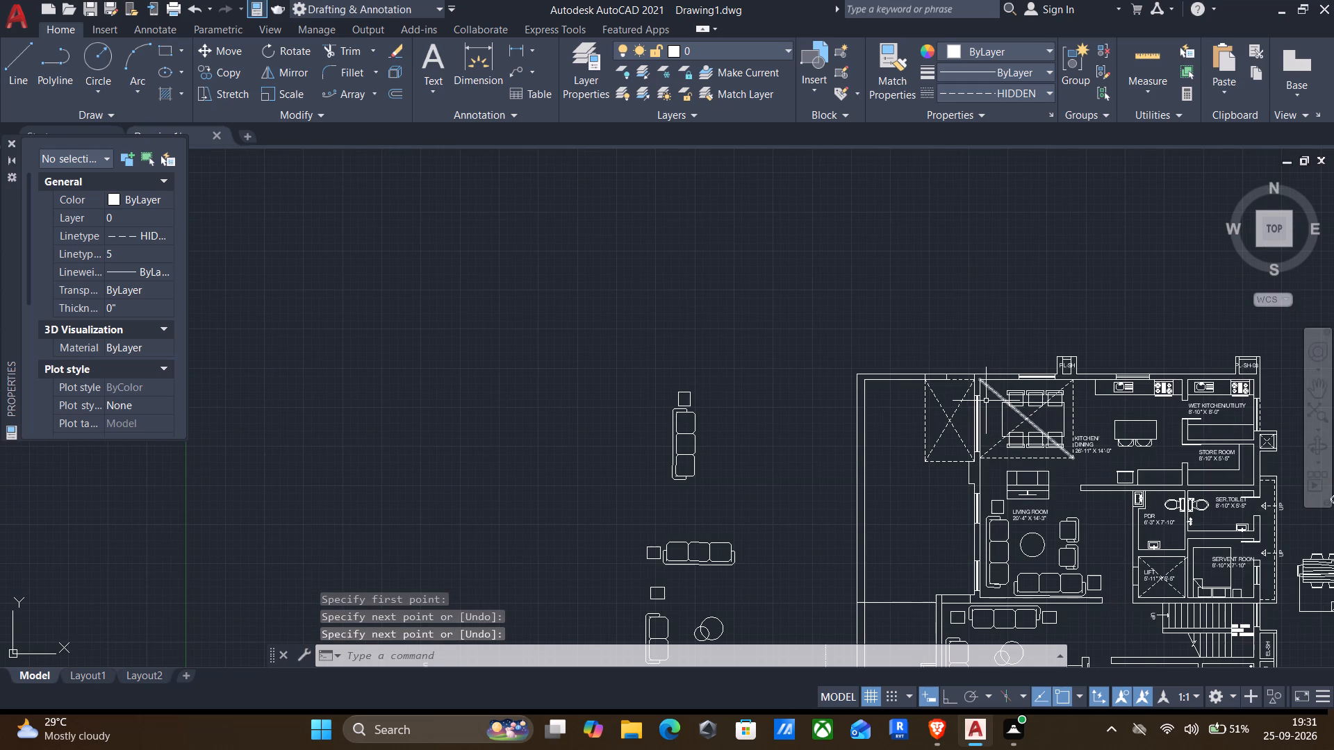
scroll(984, 416, down, 1)
middle_drag(967, 467, 1002, 368)
scroll(1000, 394, up, 2)
key(Return)
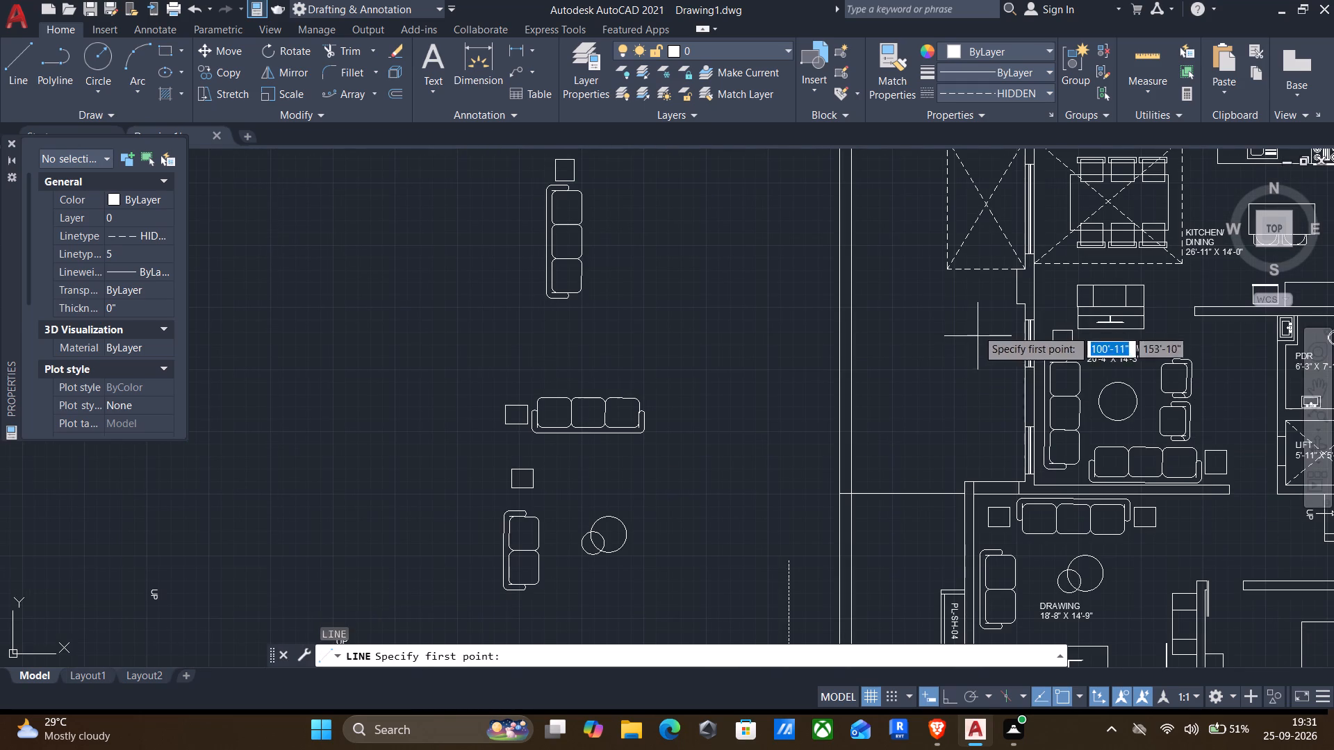
click(947, 272)
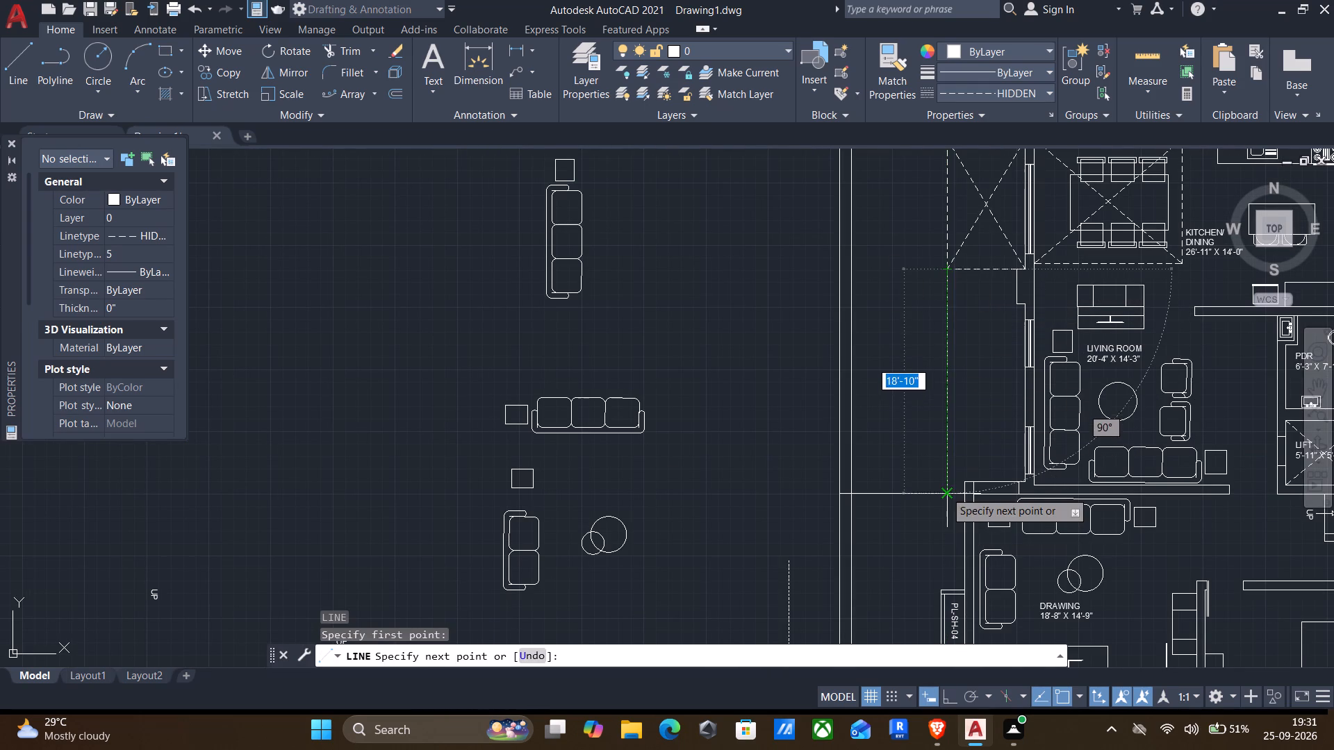
click(945, 491)
key(Return)
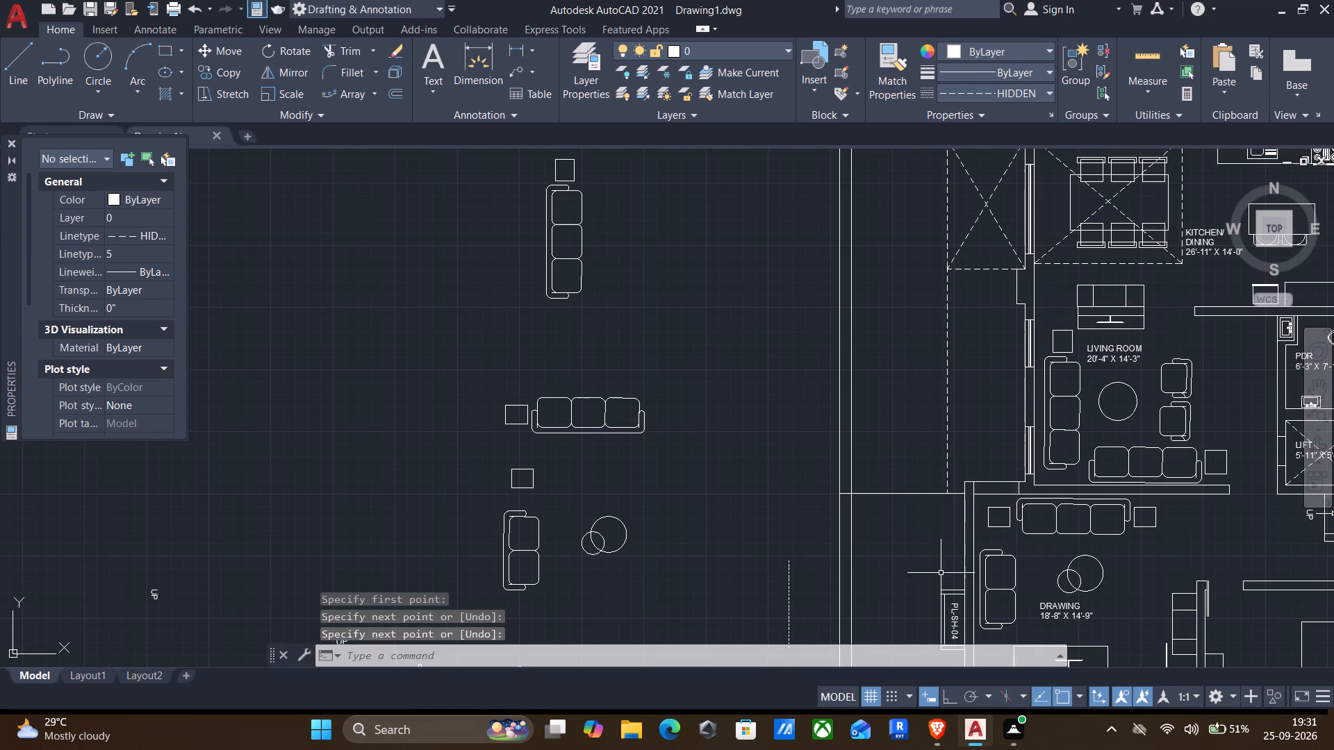
With the linetype set to ByLayer, draw a centre line about 3'-8" long through the opening in the DRAWING room's north wall.
middle_drag(953, 514, 953, 501)
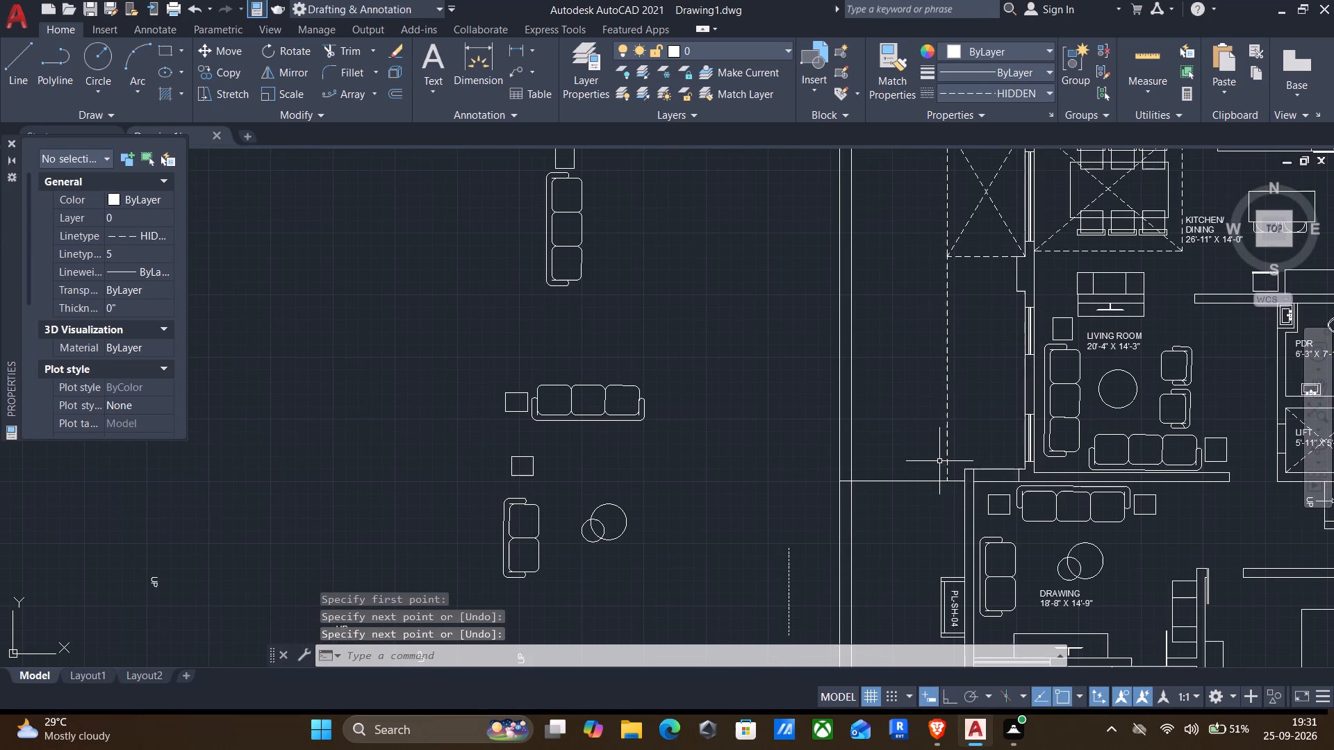
middle_drag(939, 502, 946, 441)
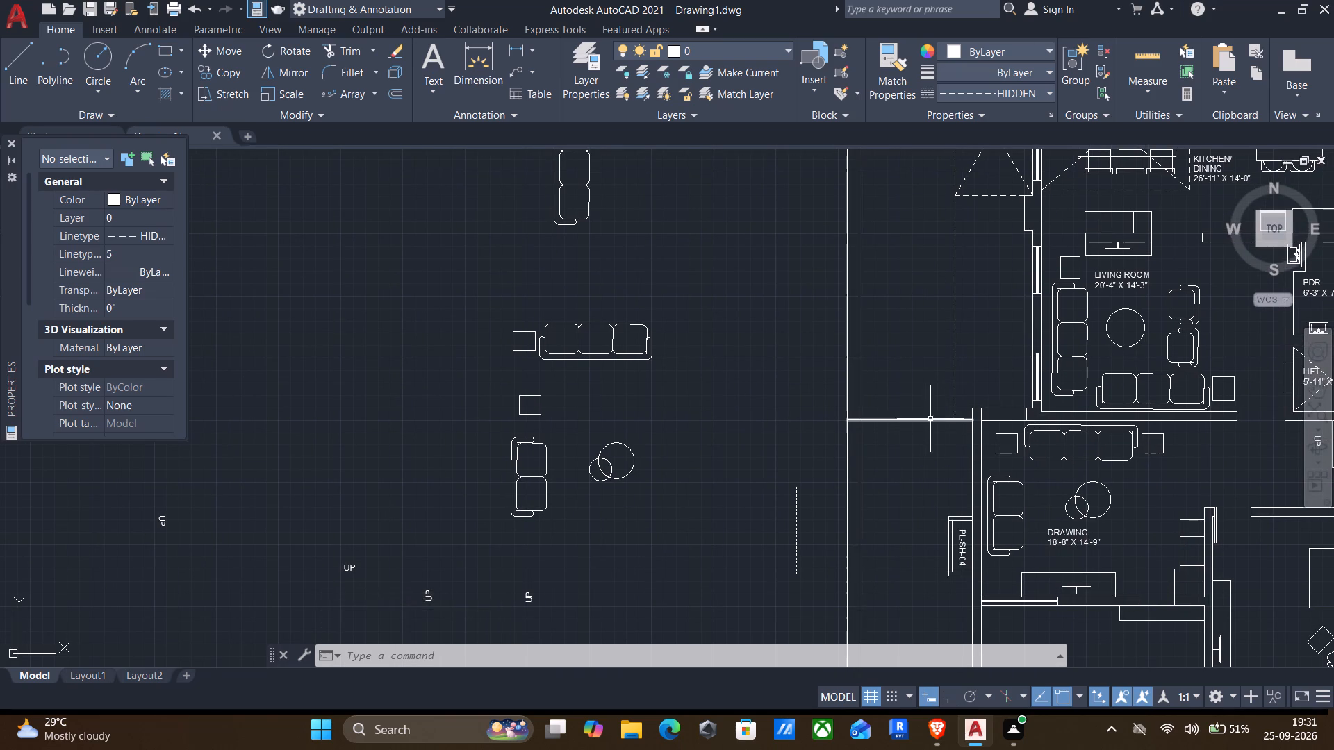
middle_drag(930, 426, 934, 506)
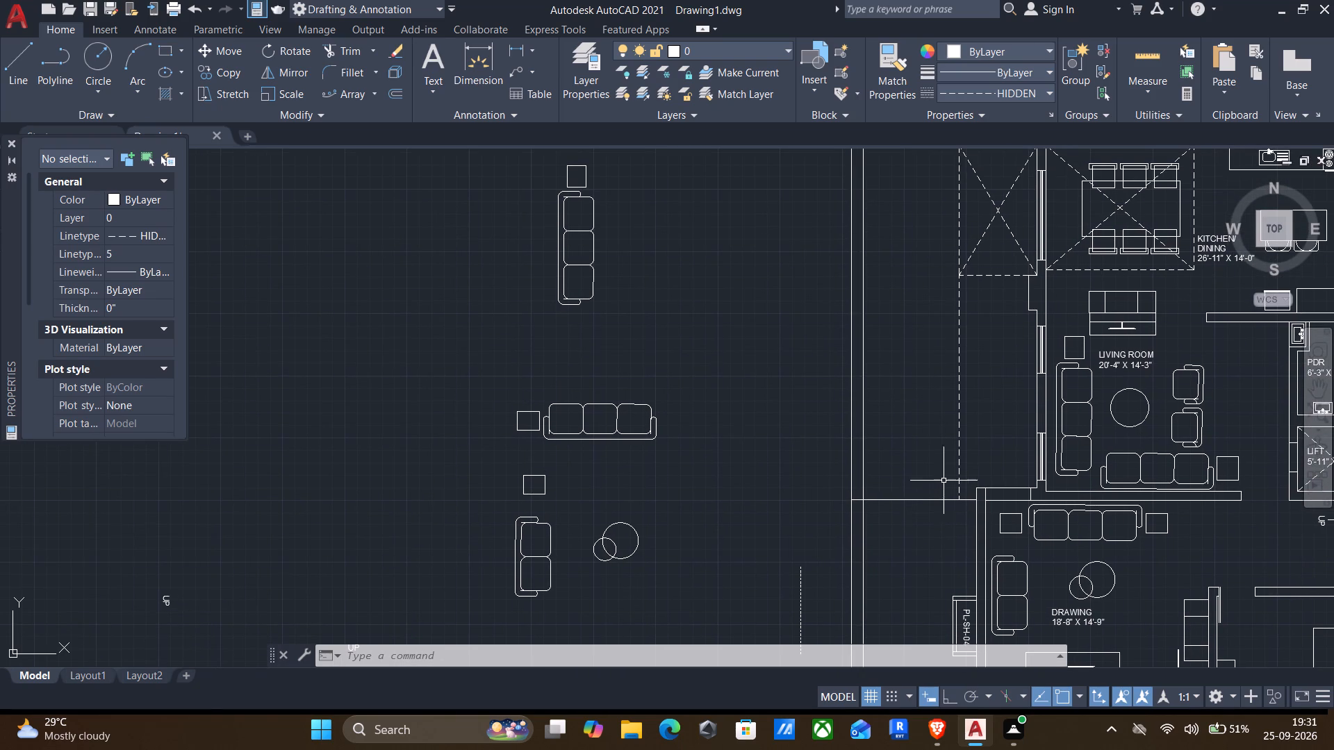
middle_drag(944, 465, 942, 509)
middle_click(941, 514)
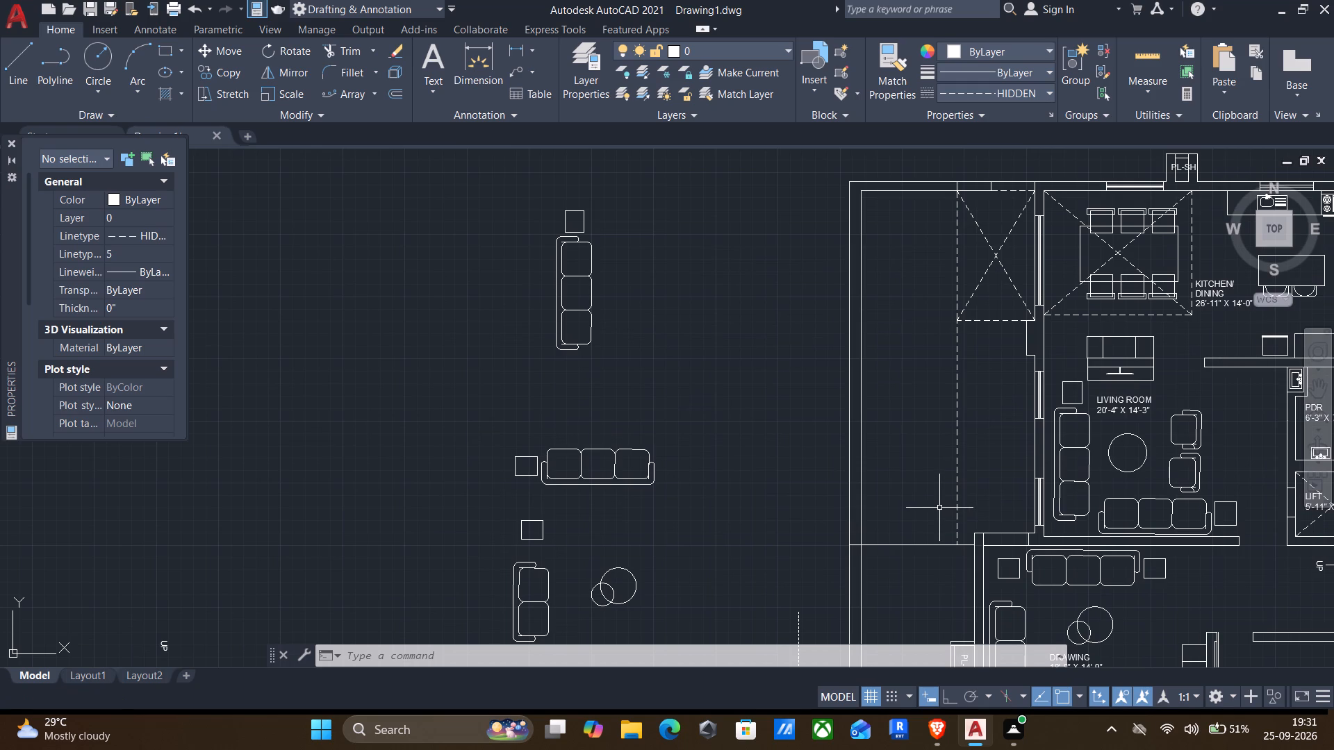
click(1041, 86)
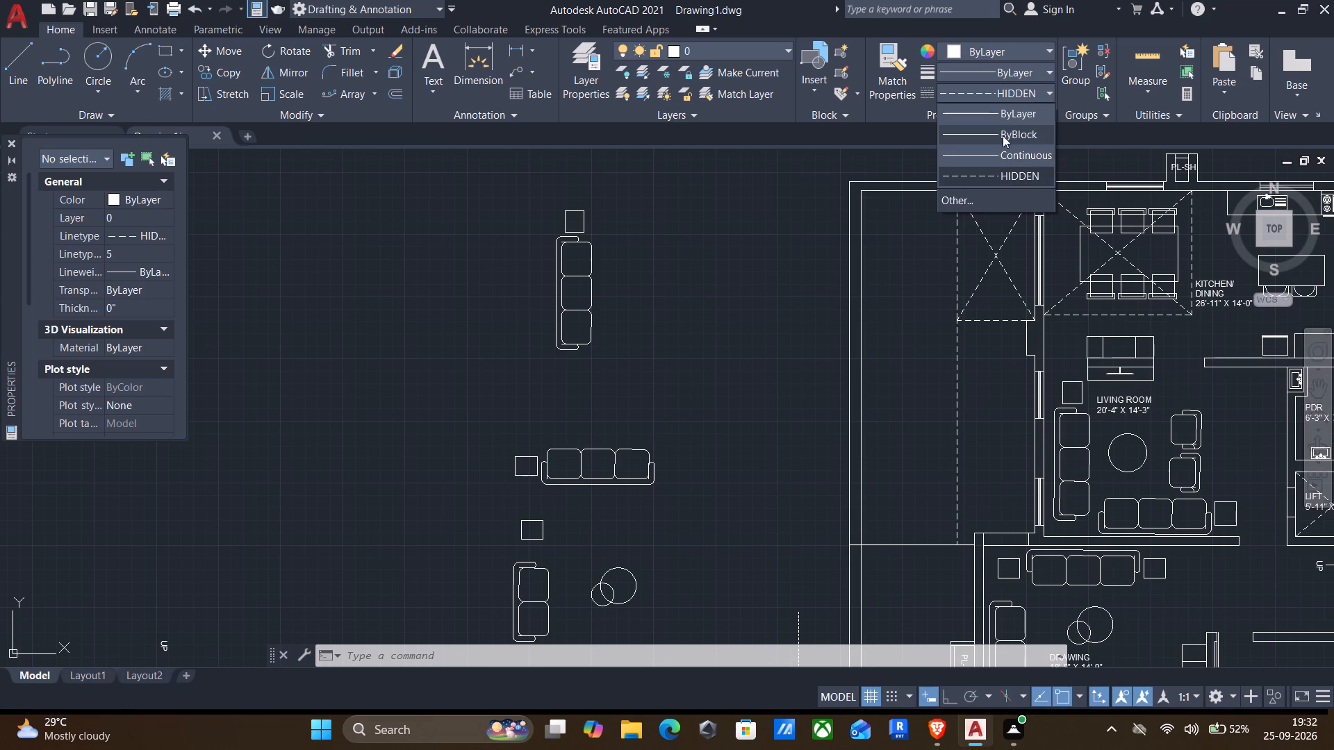
click(1003, 115)
key(l)
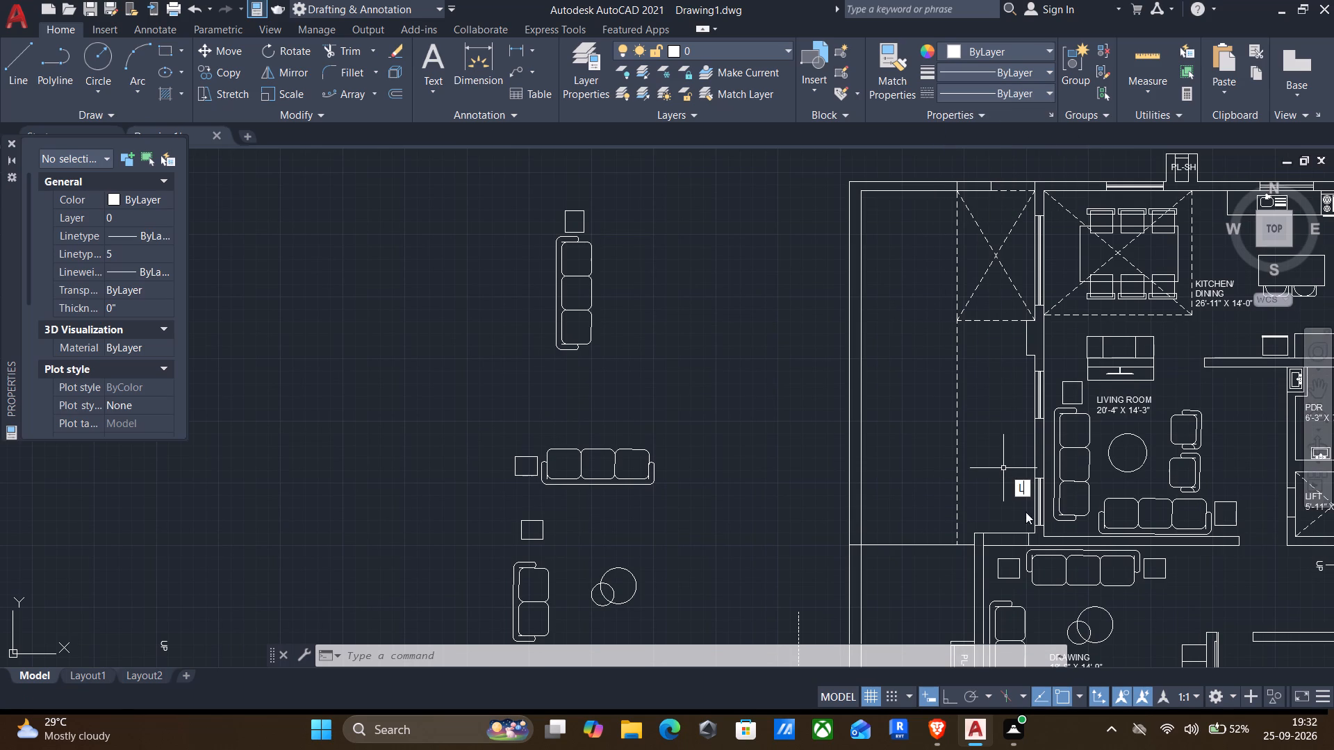
key(Return)
scroll(1028, 547, up, 4)
click(996, 506)
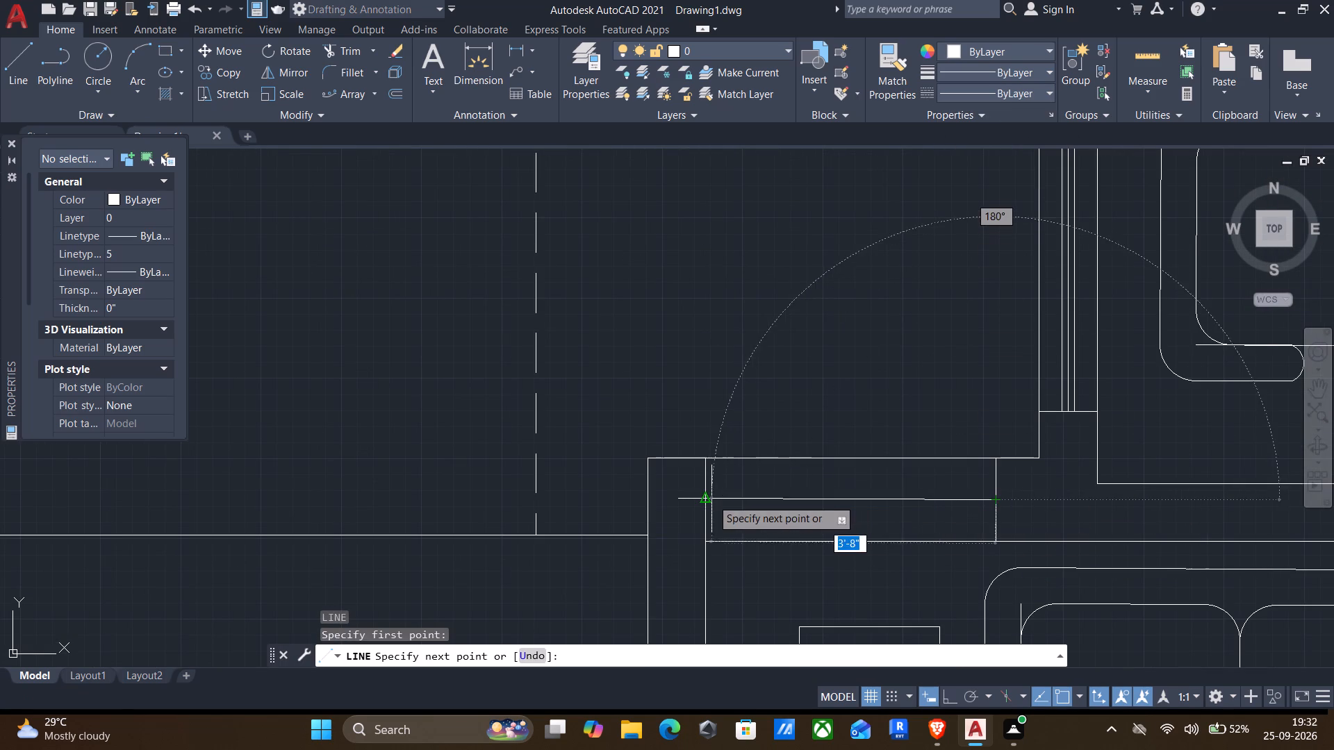
click(708, 497)
key(Return)
Offset the opening's centre line 1" to both sides and erase the original, leaving a pair of window lines.
key(p)
key(BackSpace)
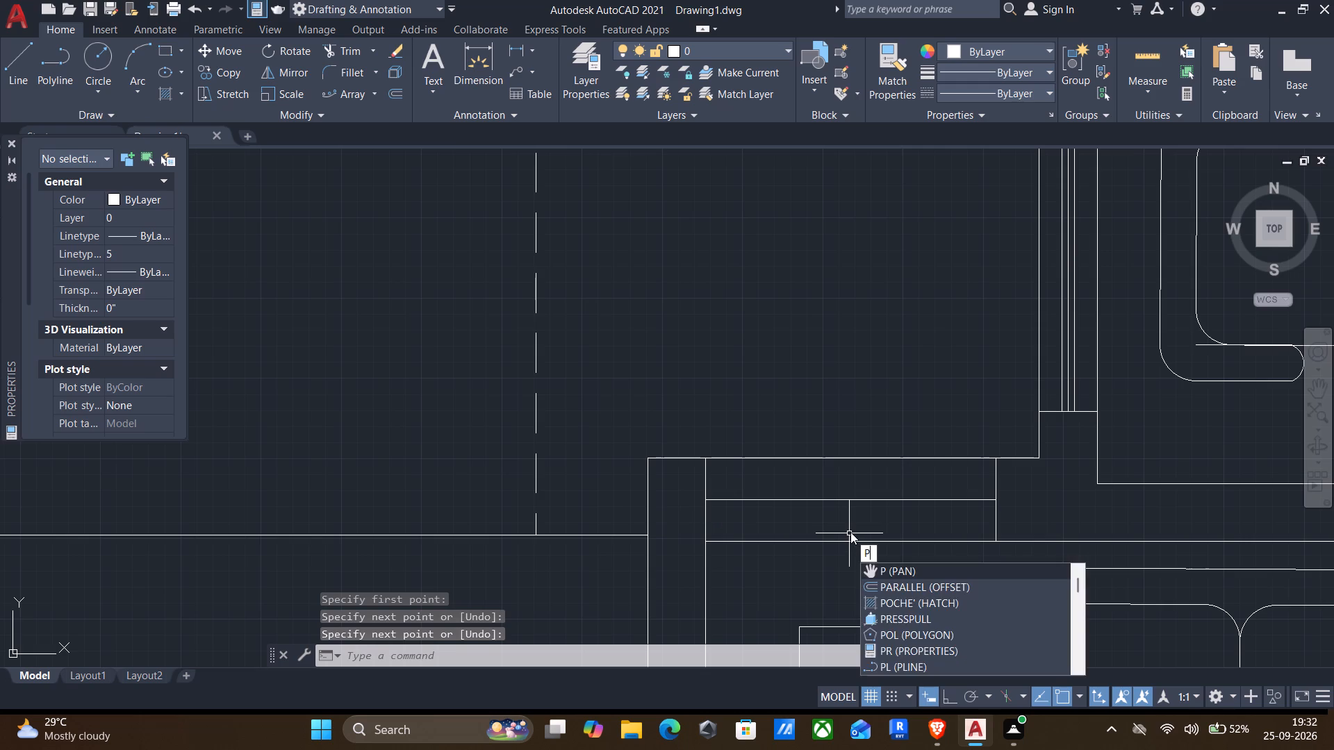
key(o)
key(Return)
drag(850, 524, 850, 512)
click(850, 466)
click(843, 497)
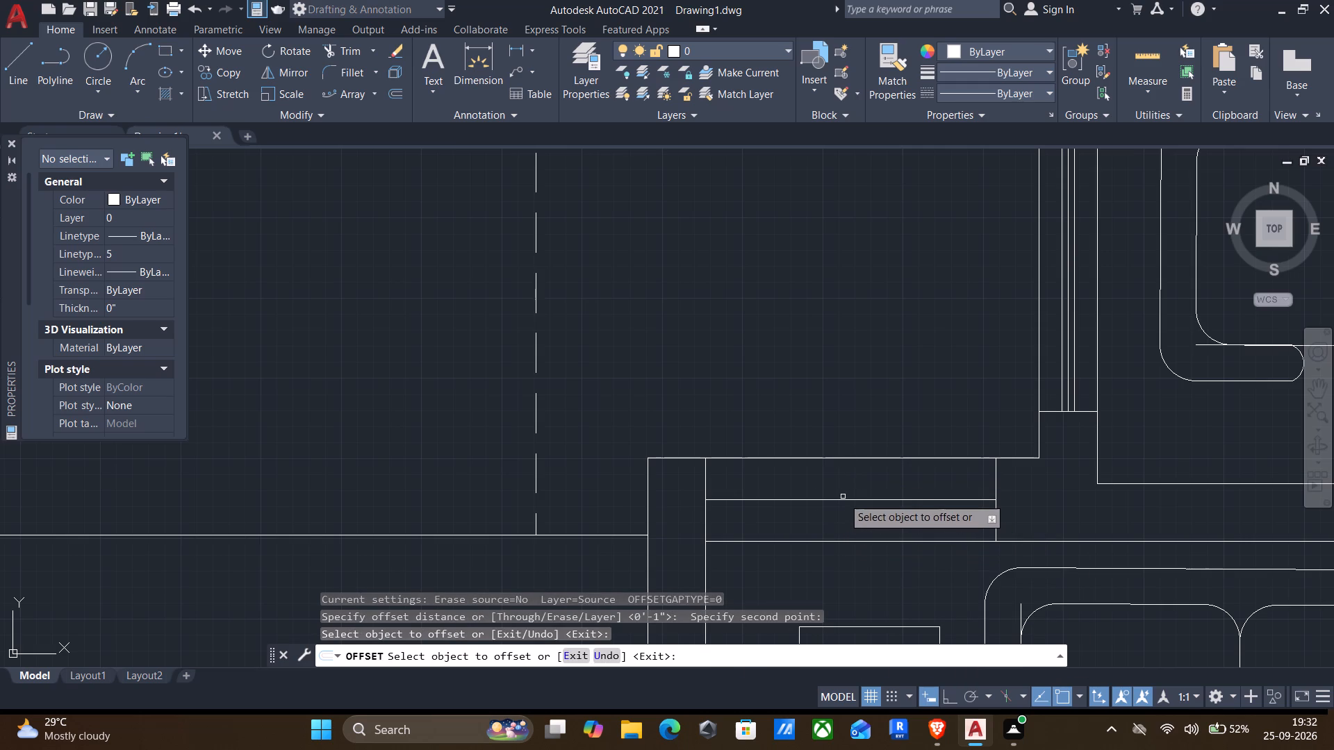
click(841, 500)
text(1")
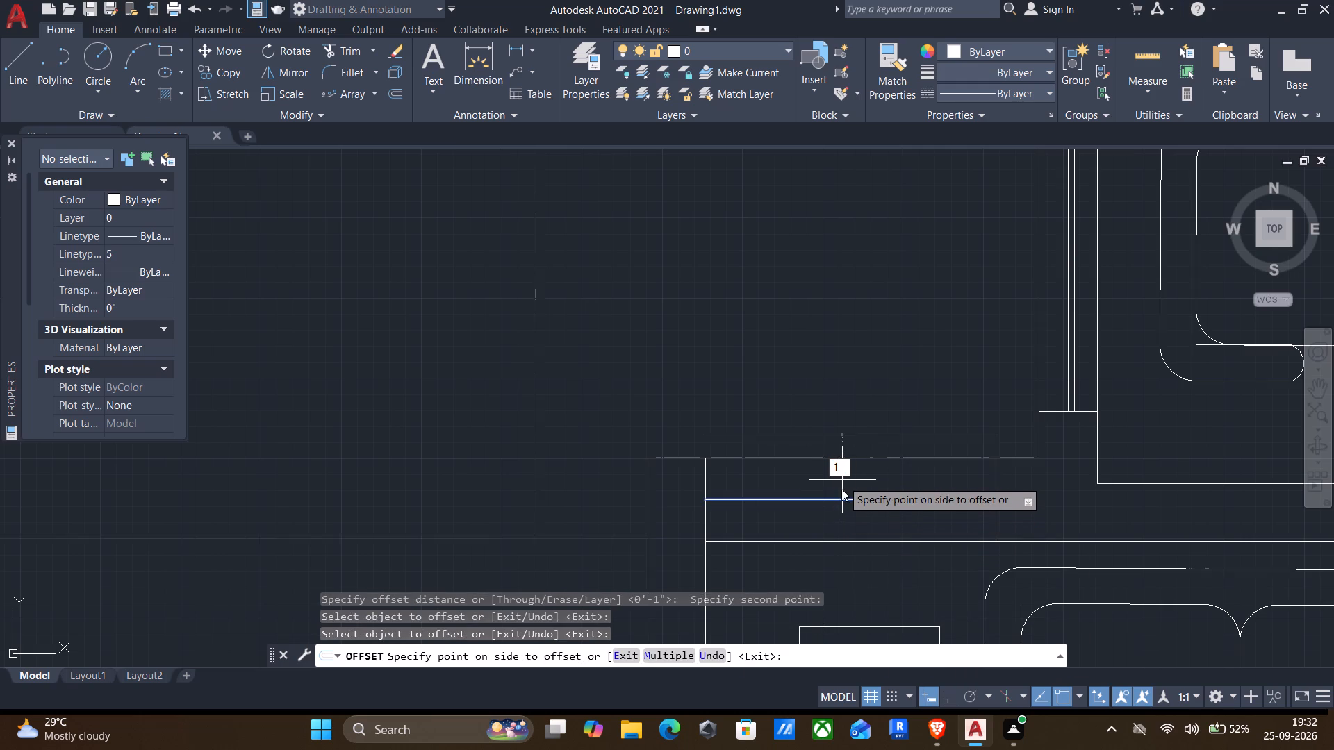
key(Return)
click(842, 501)
key(1)
key(shift+quotedbl)
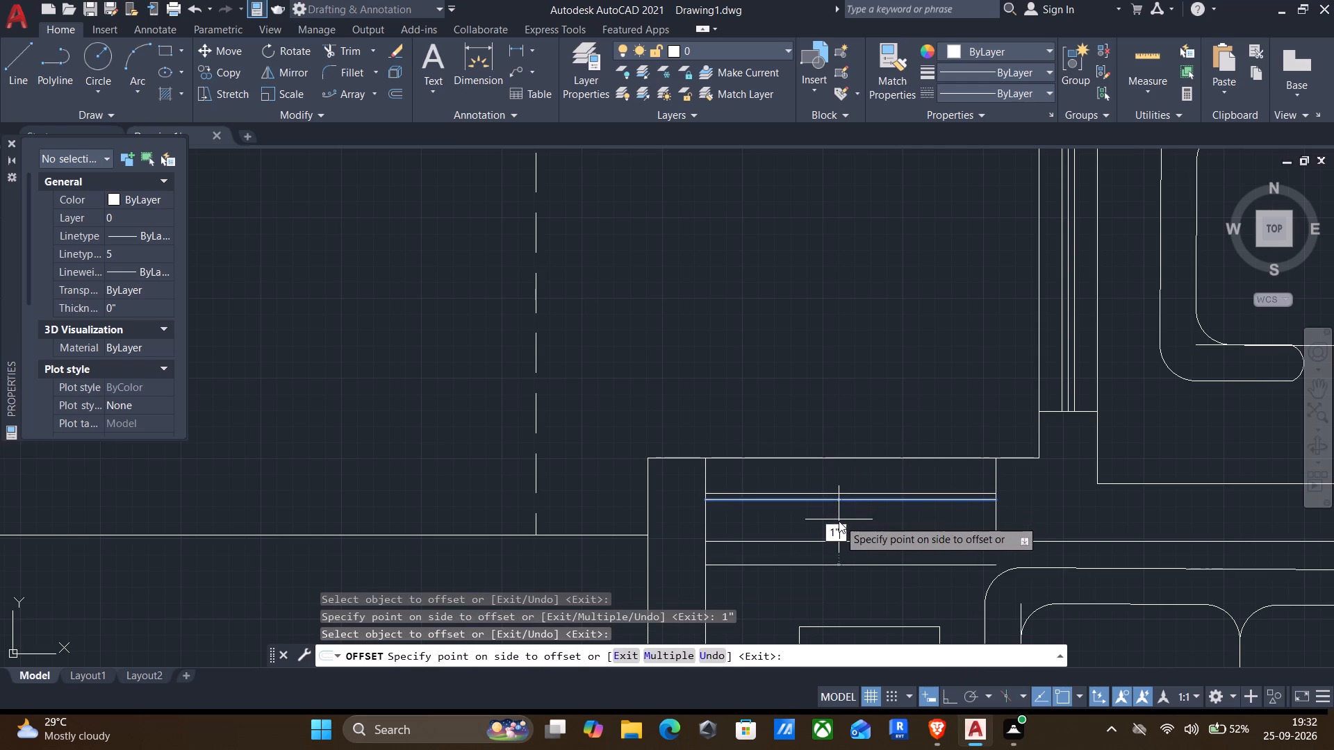
key(Return)
key(Return)
click(841, 498)
key(Delete)
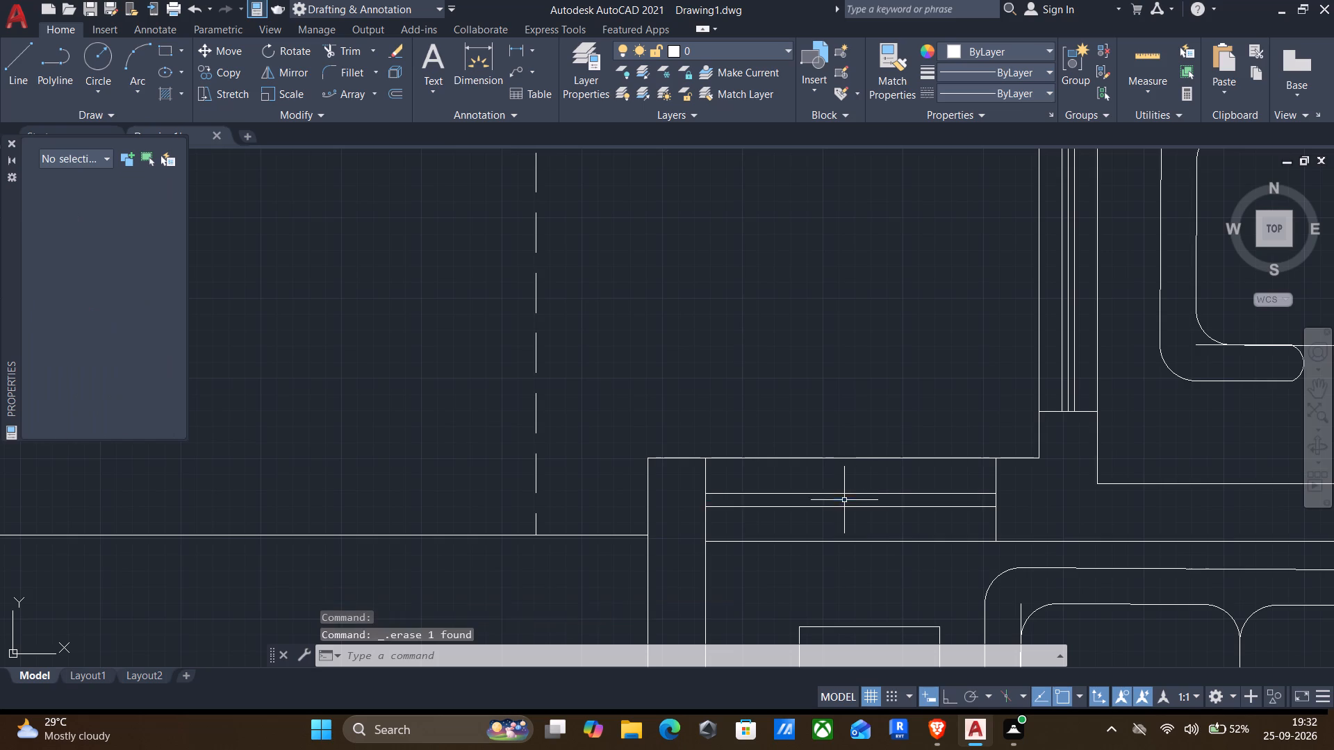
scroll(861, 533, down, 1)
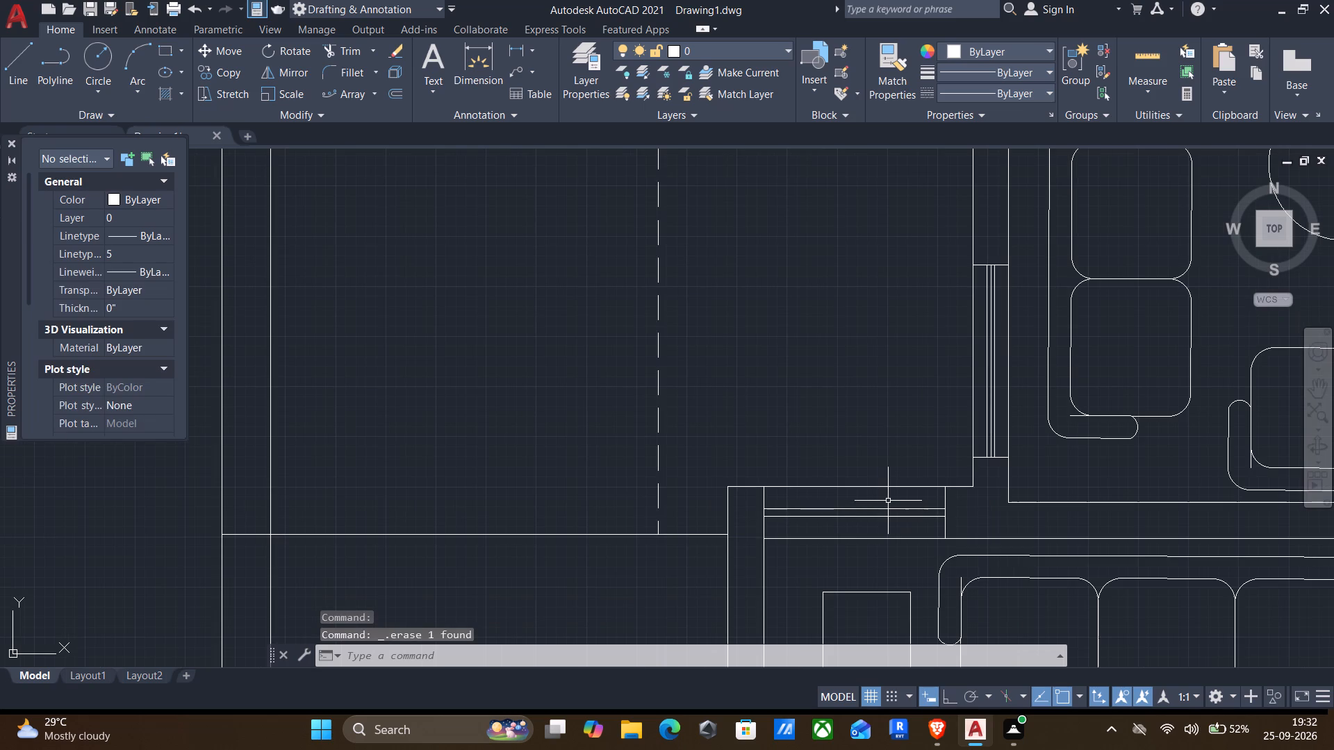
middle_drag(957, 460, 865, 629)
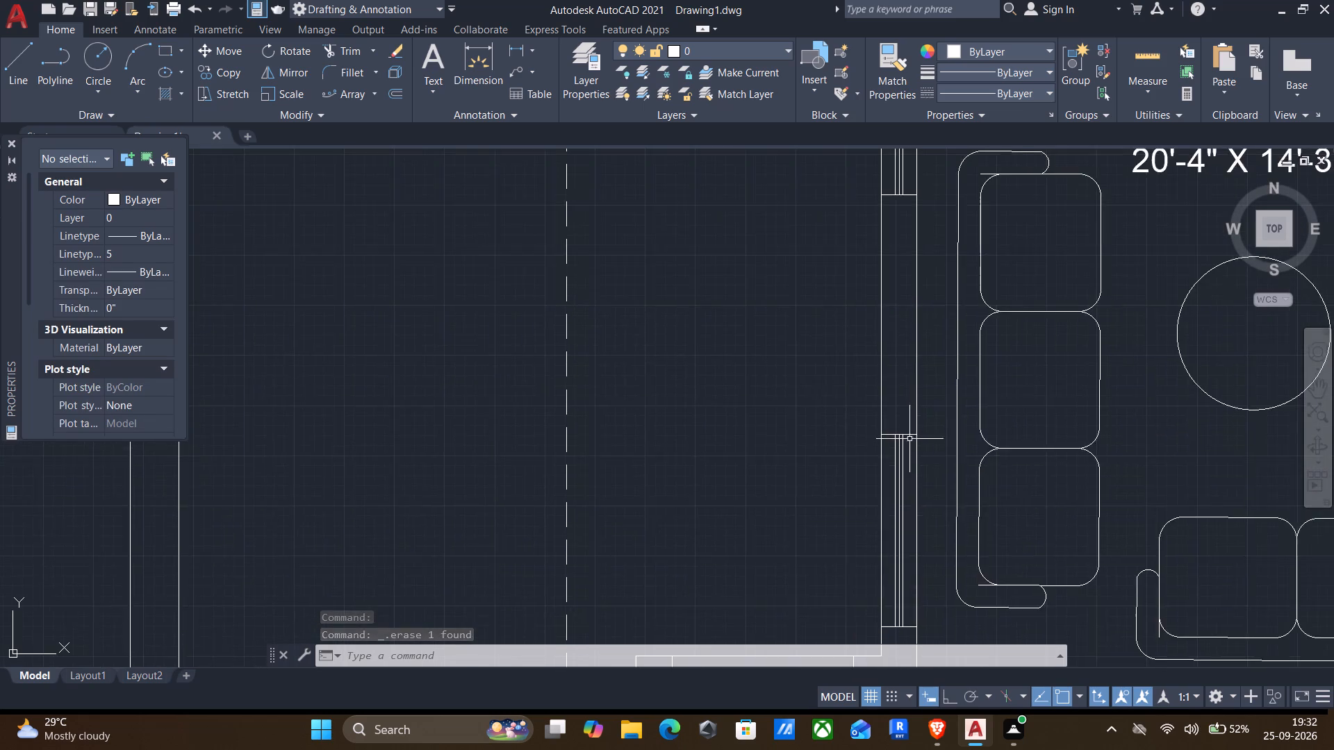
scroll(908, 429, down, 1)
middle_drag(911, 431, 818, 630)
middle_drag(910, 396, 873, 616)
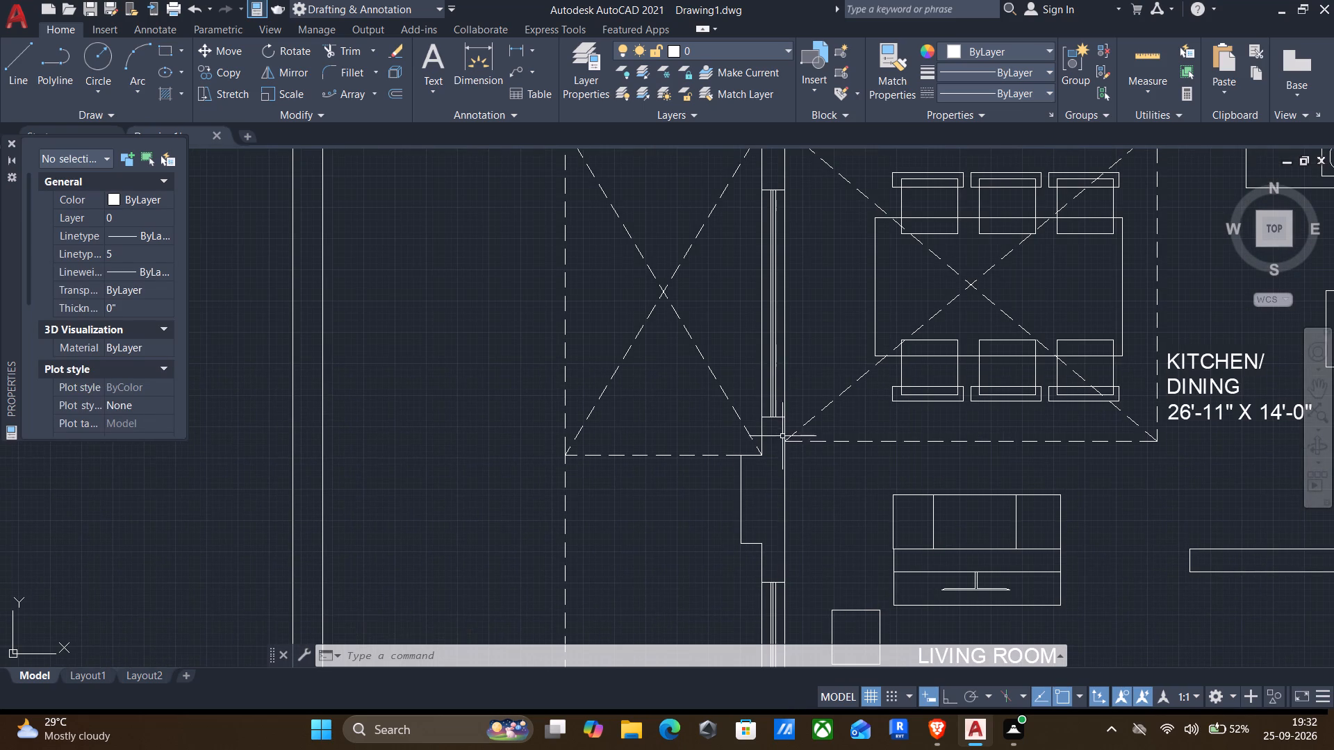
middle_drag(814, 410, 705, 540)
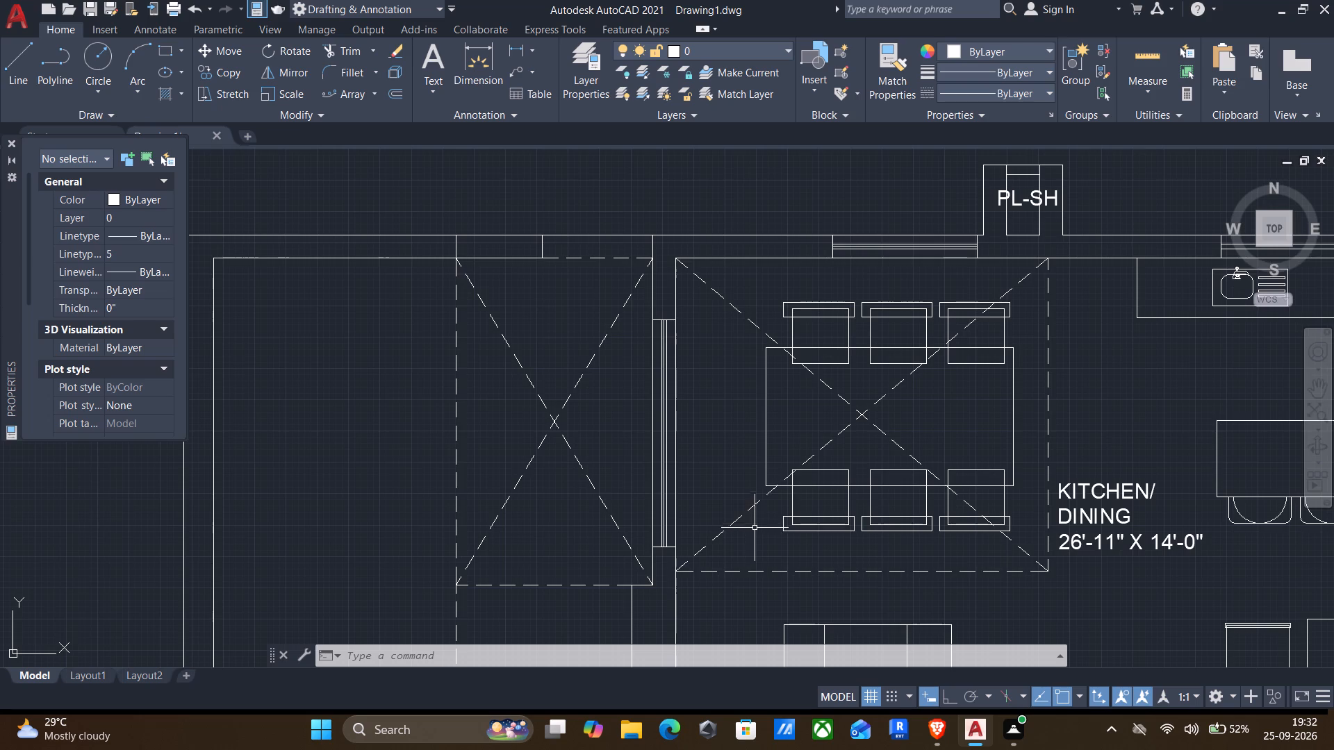
Examine the floor plan room by room from KITCHEN/DINING through the service rooms, lift and stairs to BED ROOM-1 and WALKIN.
middle_drag(813, 472, 655, 455)
middle_drag(824, 522, 865, 364)
middle_click(844, 448)
middle_drag(844, 449, 864, 324)
scroll(810, 234, up, 1)
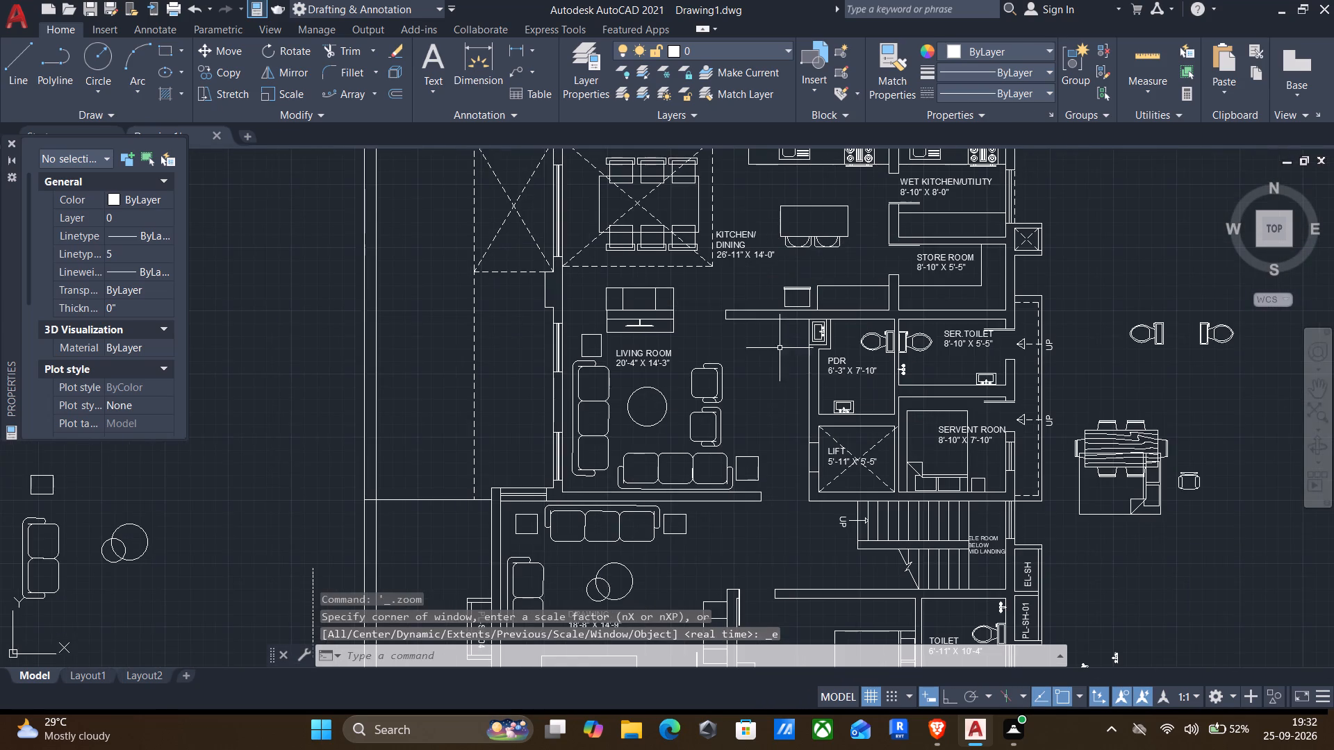
middle_drag(806, 272, 769, 365)
scroll(798, 282, up, 2)
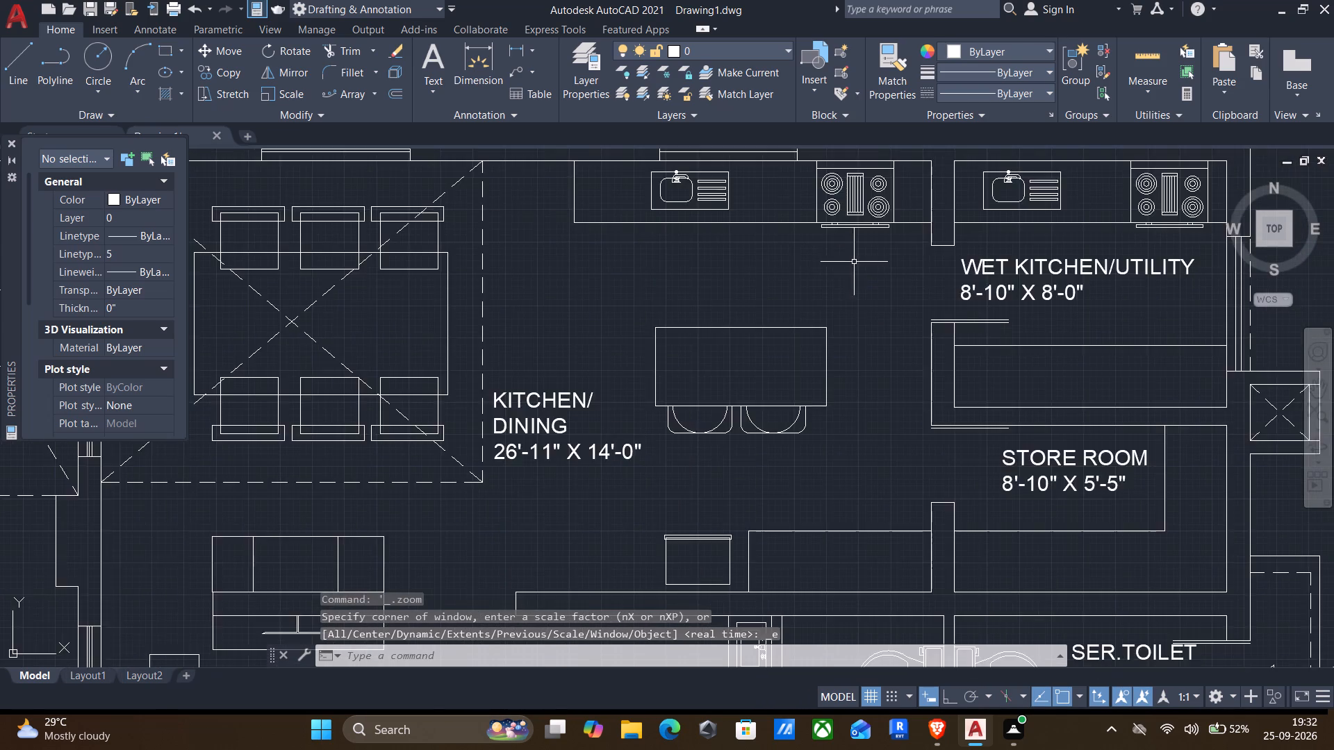
middle_drag(855, 263, 816, 395)
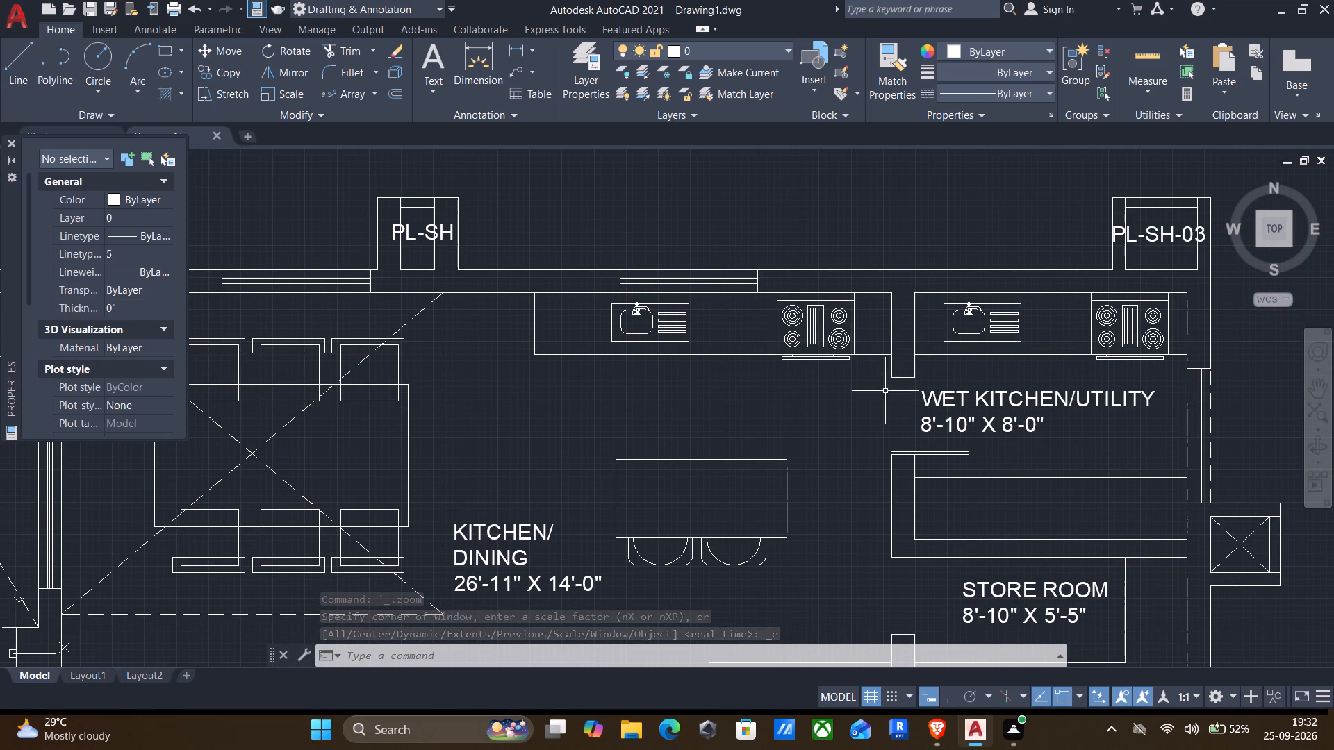
middle_drag(900, 425, 850, 378)
middle_click(850, 378)
middle_drag(950, 431, 907, 396)
middle_drag(917, 512, 905, 485)
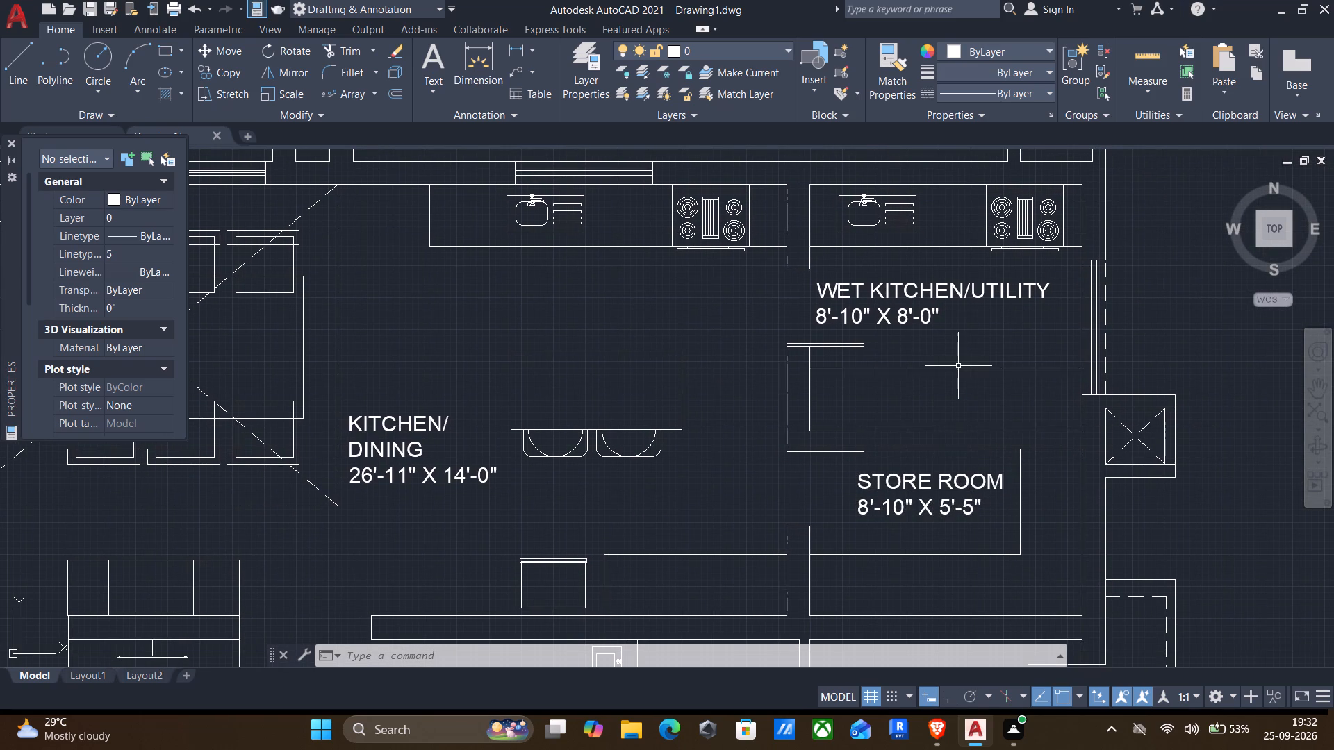
middle_drag(953, 464, 955, 453)
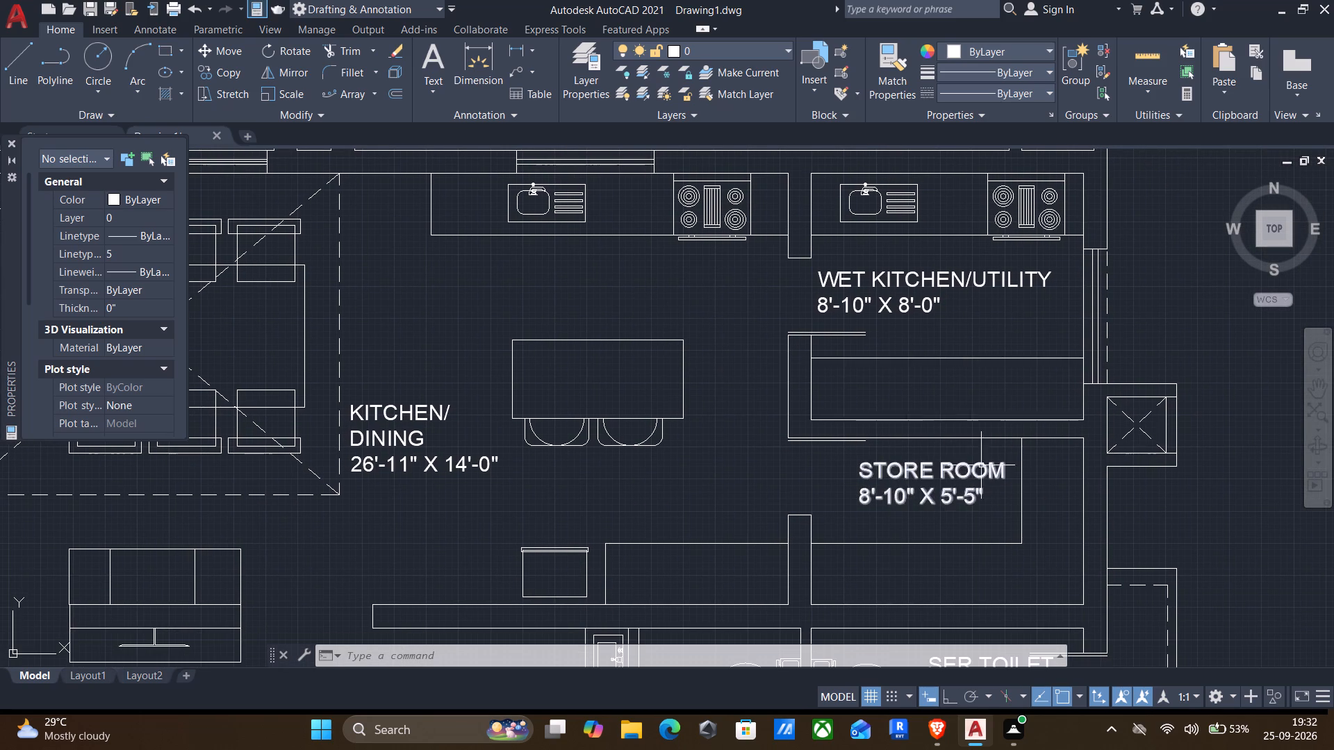
middle_drag(1050, 531, 1039, 463)
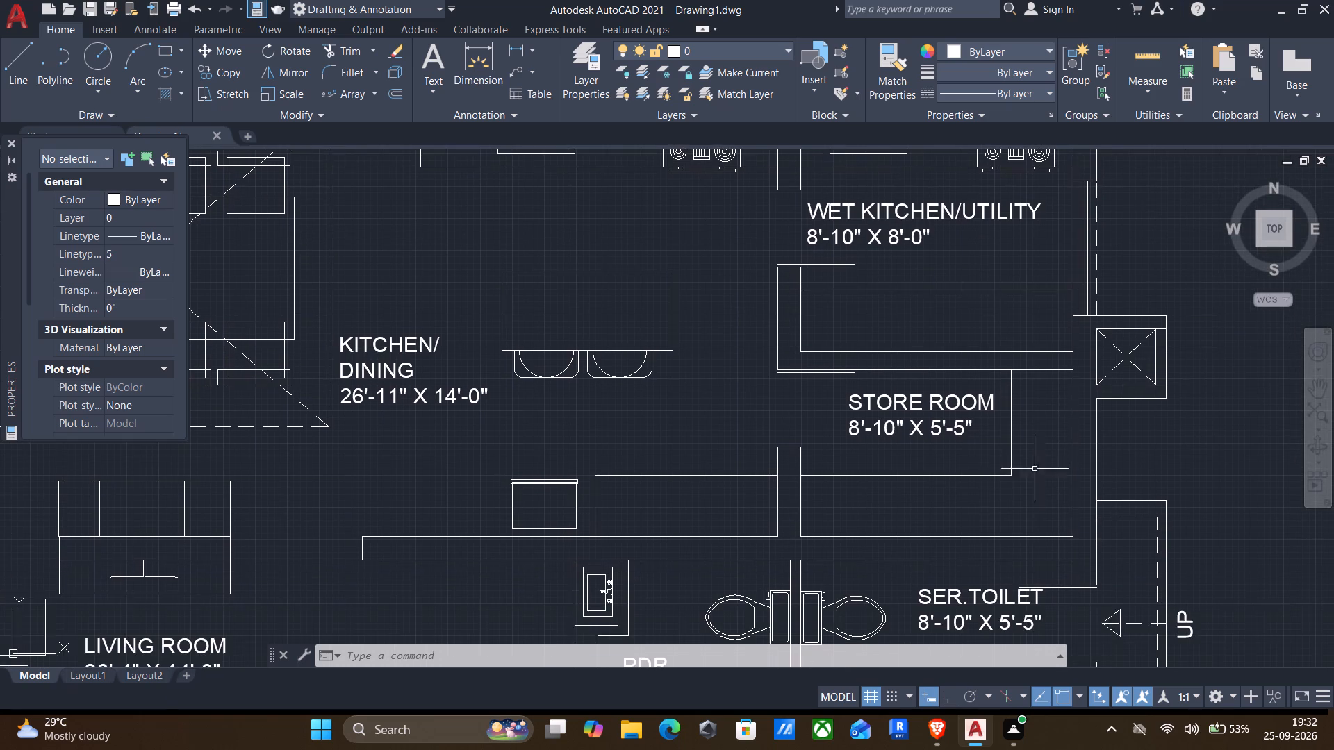
middle_drag(1005, 540, 1005, 494)
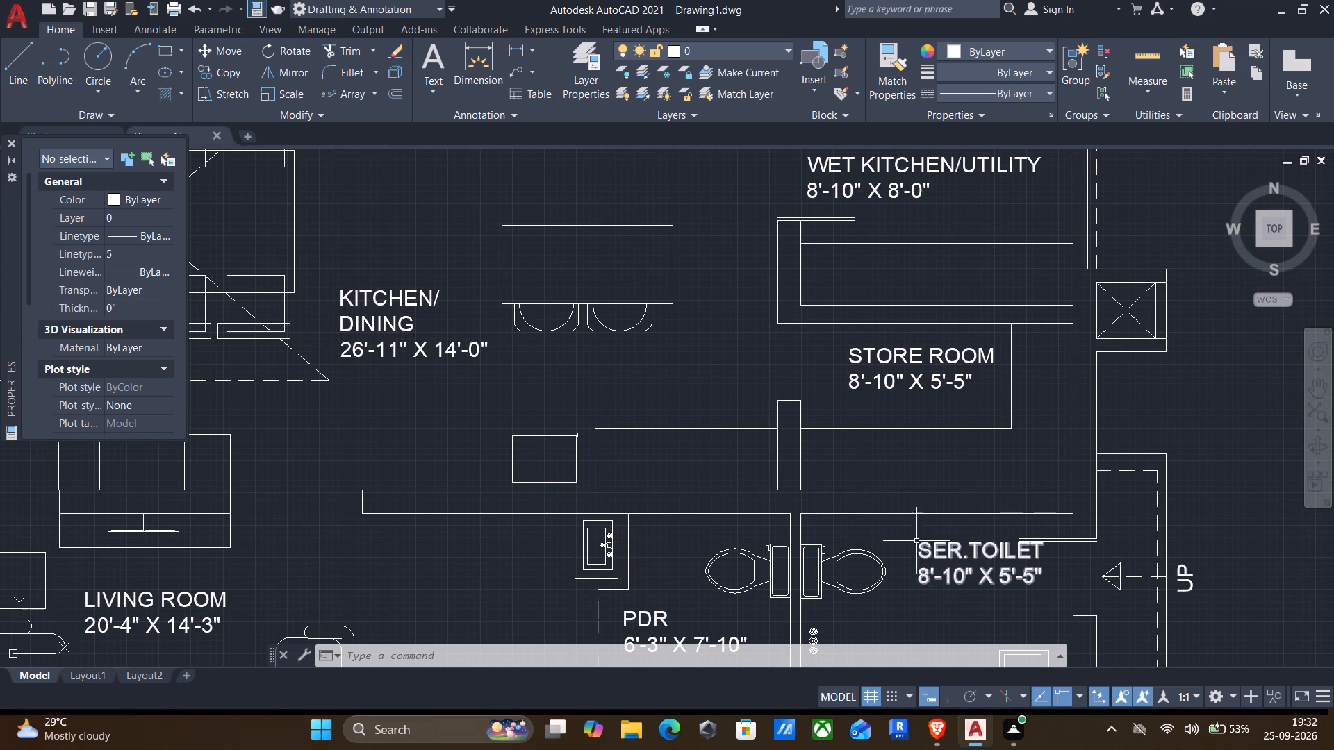
middle_drag(919, 443, 923, 431)
middle_drag(818, 498, 857, 389)
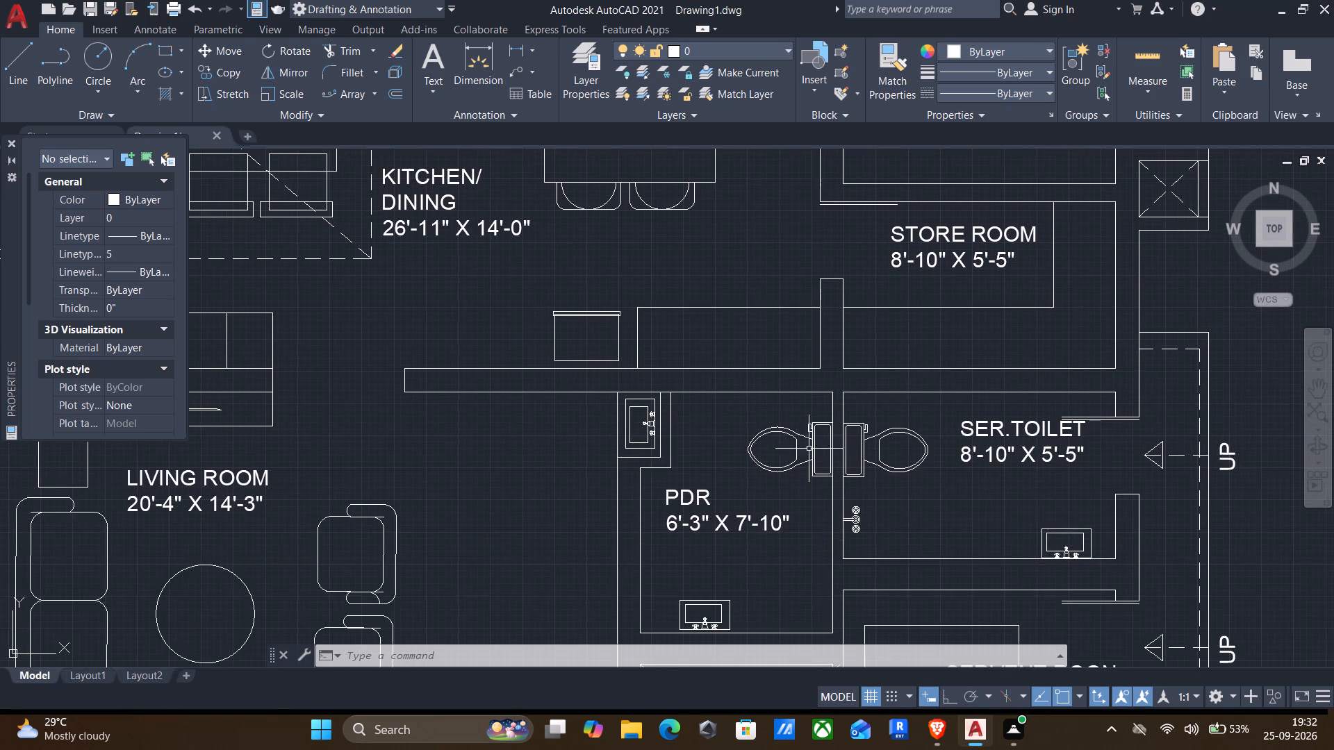
middle_drag(812, 457, 880, 363)
middle_drag(982, 490, 980, 367)
middle_drag(983, 467, 976, 395)
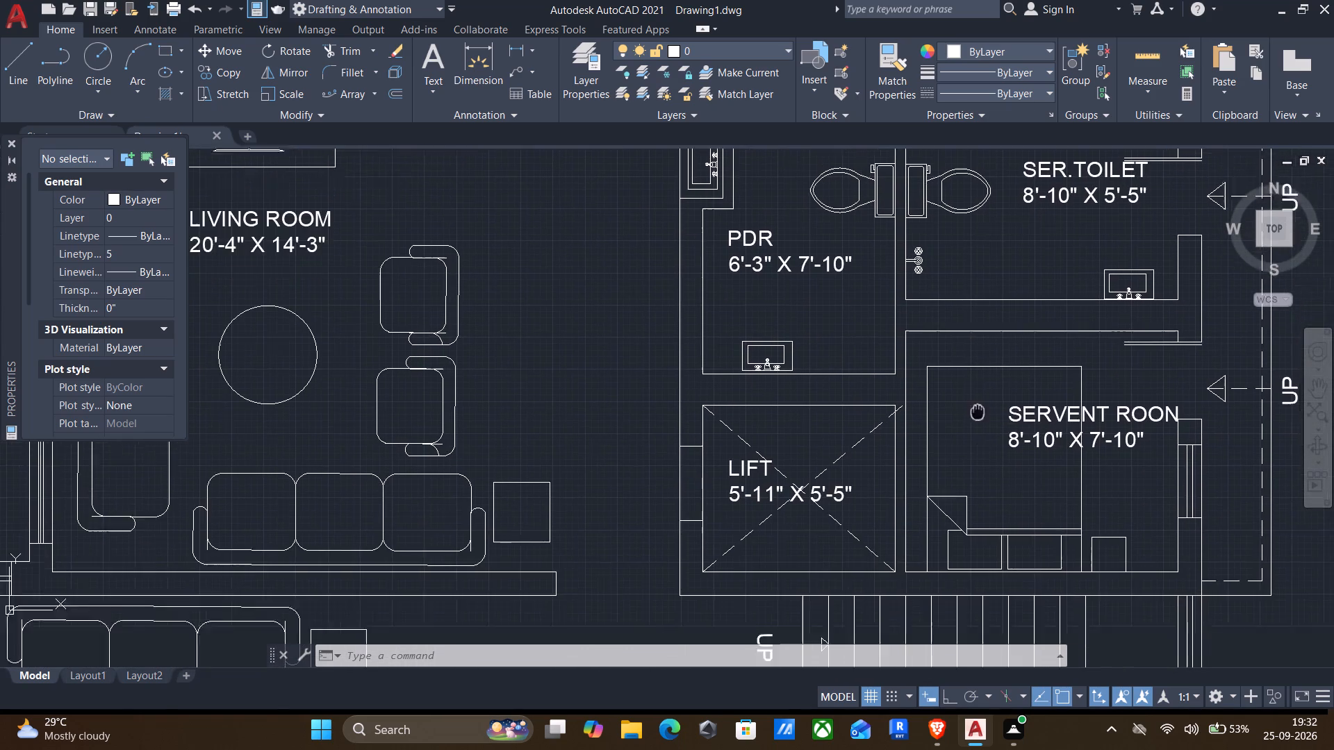
middle_drag(976, 395, 972, 375)
middle_drag(1014, 460, 1013, 351)
middle_drag(1012, 533, 996, 475)
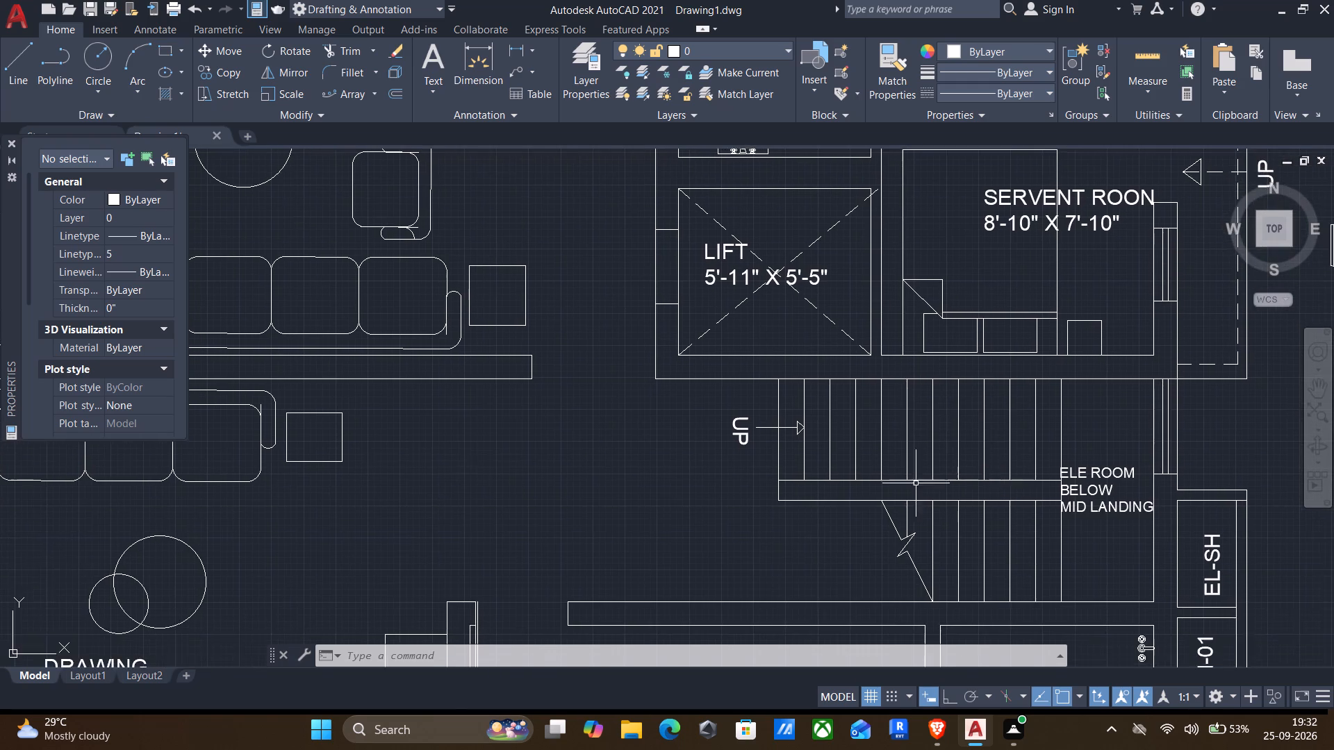
middle_drag(901, 487, 892, 353)
middle_drag(904, 453, 881, 379)
middle_drag(903, 487, 900, 407)
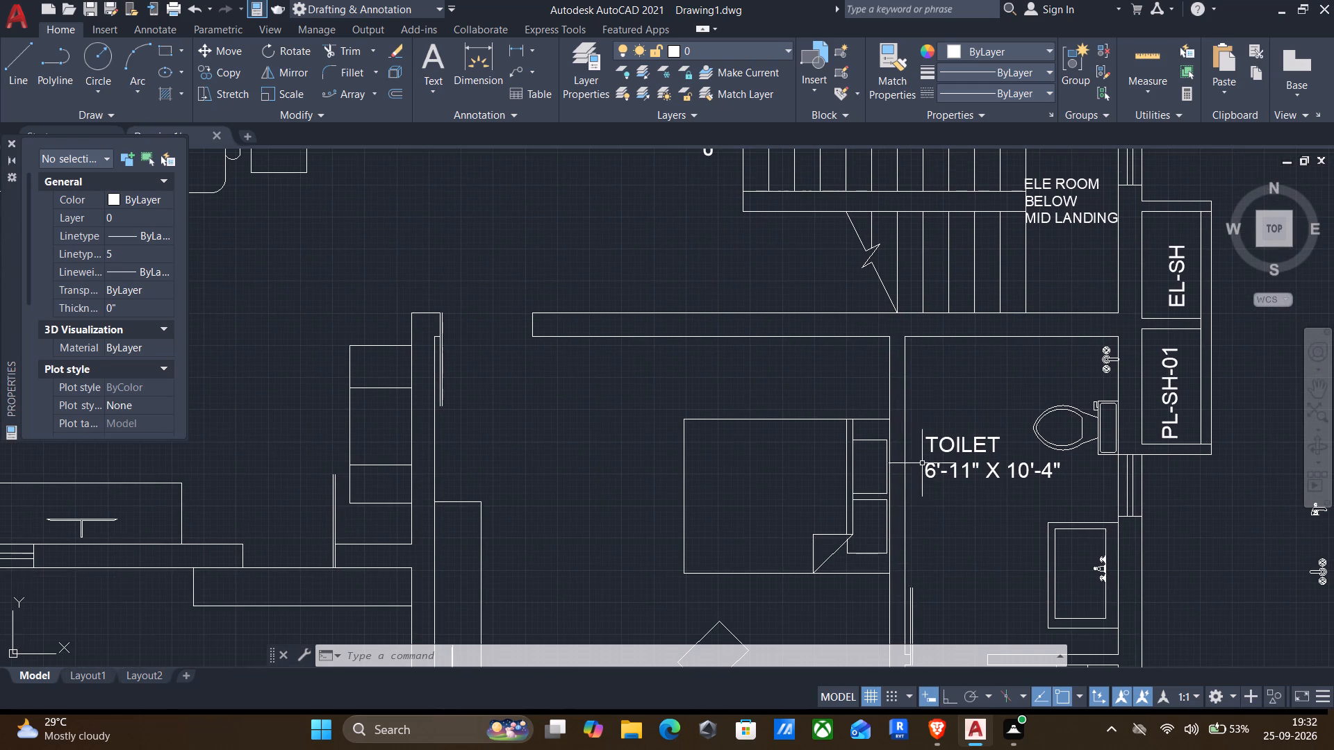
middle_drag(936, 518, 918, 435)
middle_drag(920, 493, 916, 465)
middle_drag(932, 528, 932, 474)
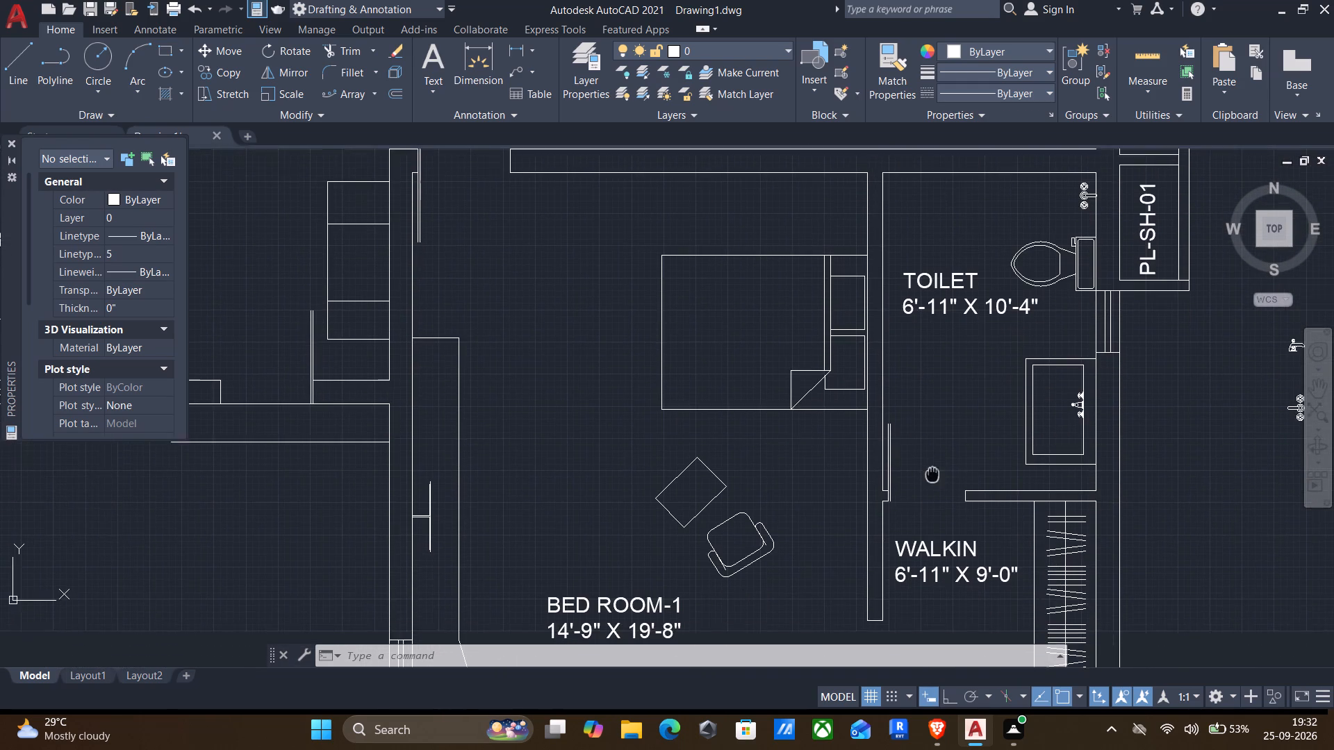
middle_drag(932, 474, 932, 474)
middle_drag(932, 516, 933, 453)
middle_drag(944, 544, 940, 494)
middle_drag(927, 536, 927, 537)
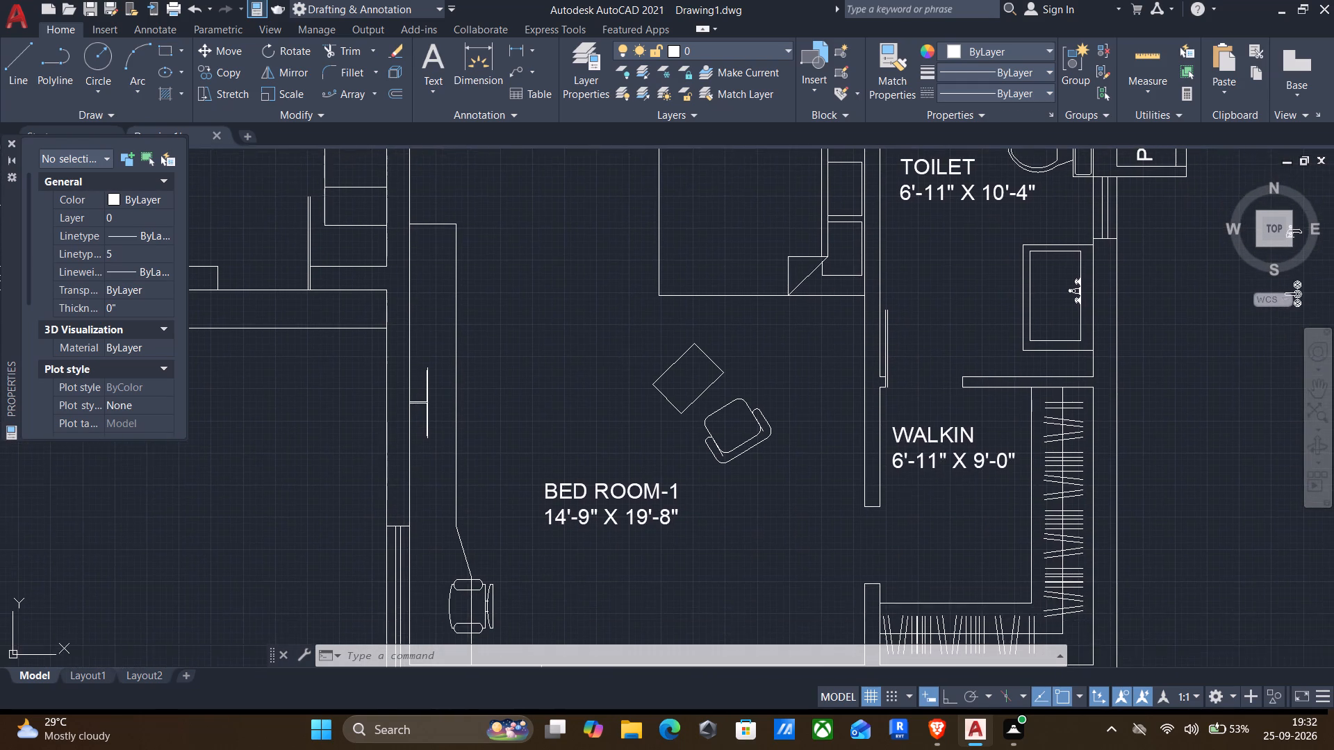
scroll(927, 537, up, 1)
middle_drag(927, 537, 923, 394)
middle_drag(882, 433, 925, 396)
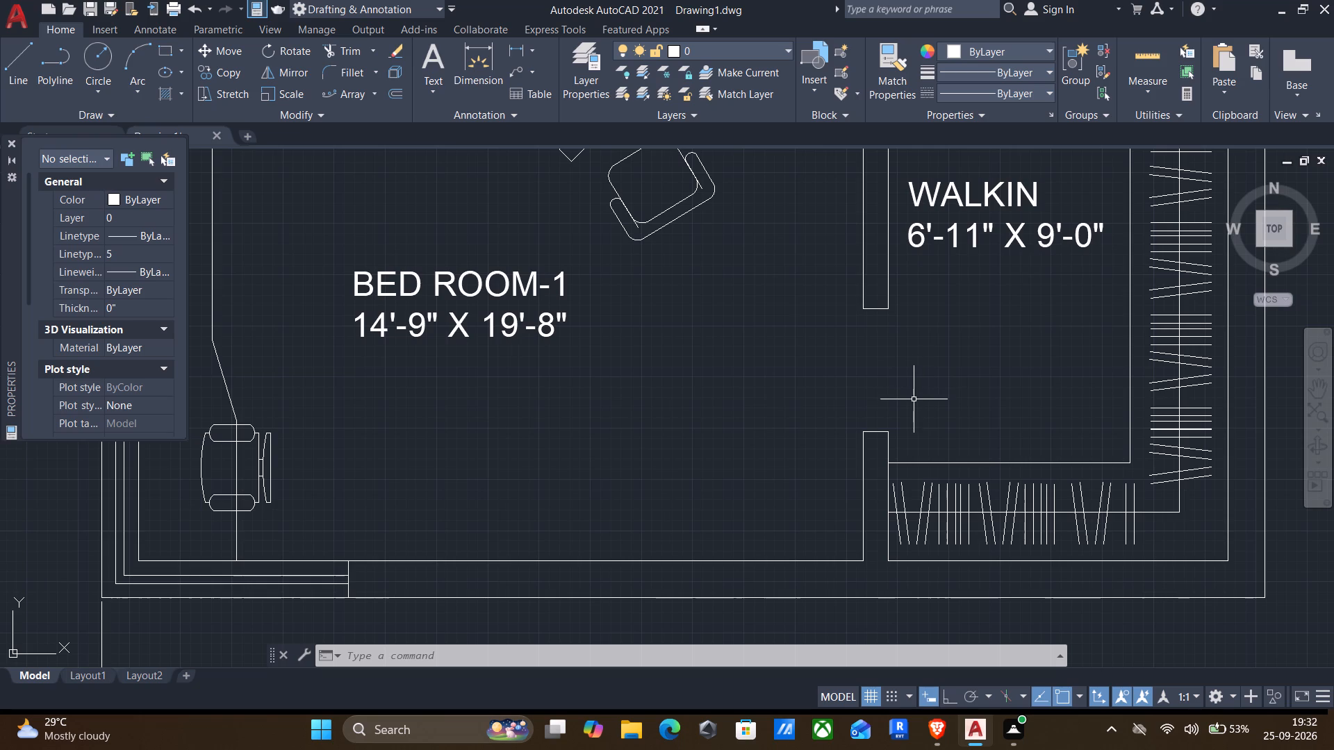
middle_drag(909, 408, 836, 481)
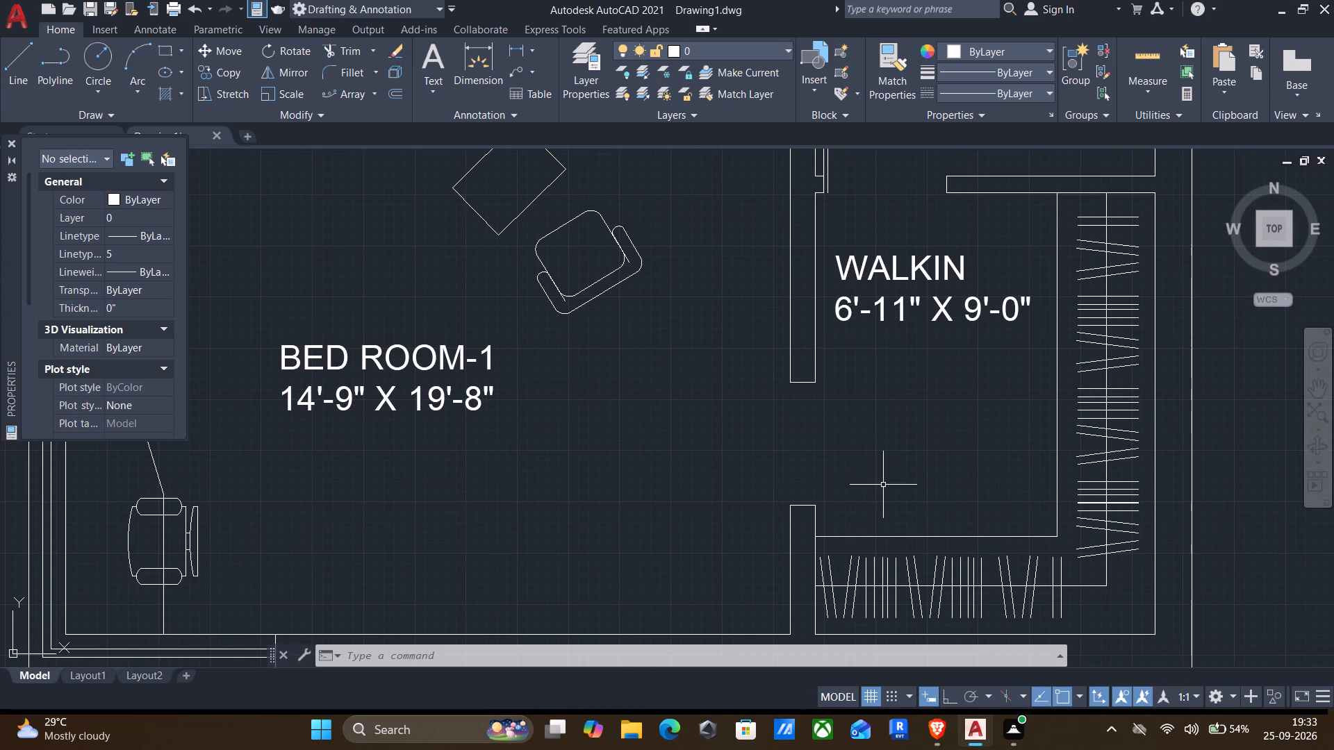
scroll(960, 476, down, 2)
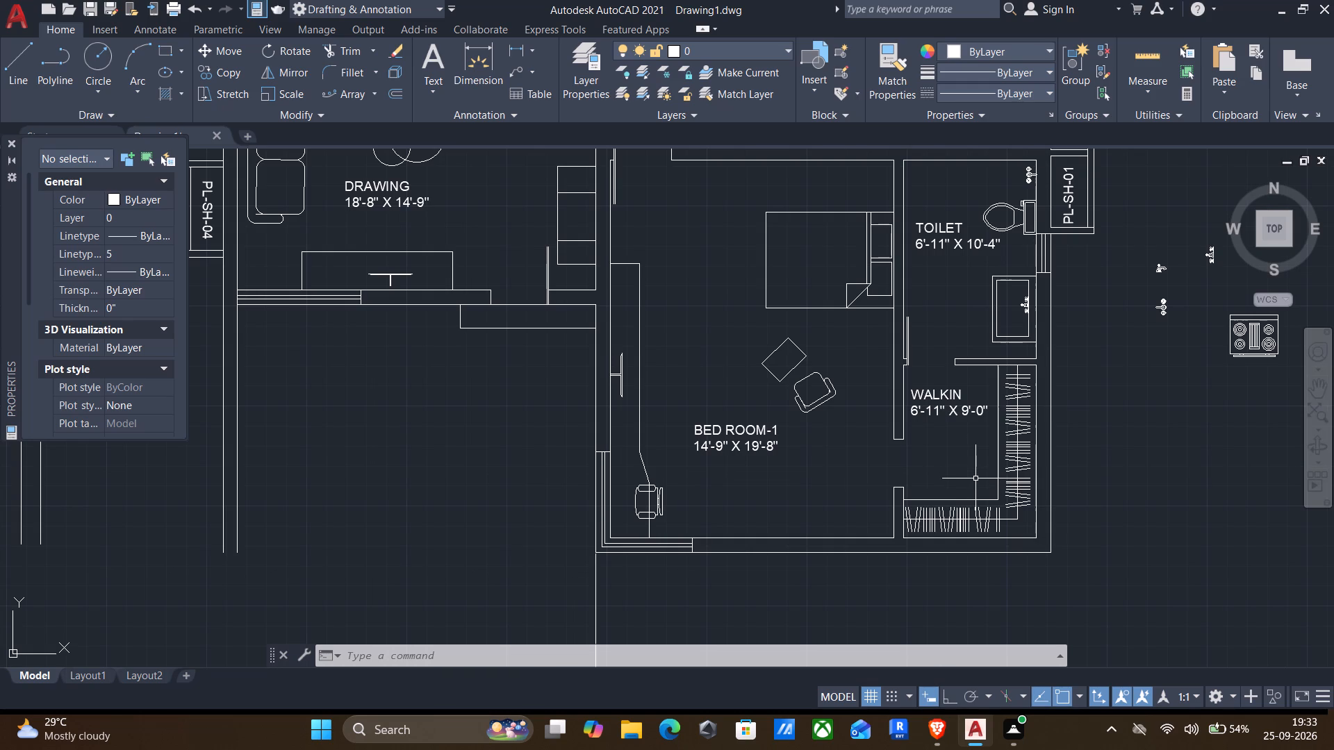
middle_drag(1085, 448, 1012, 535)
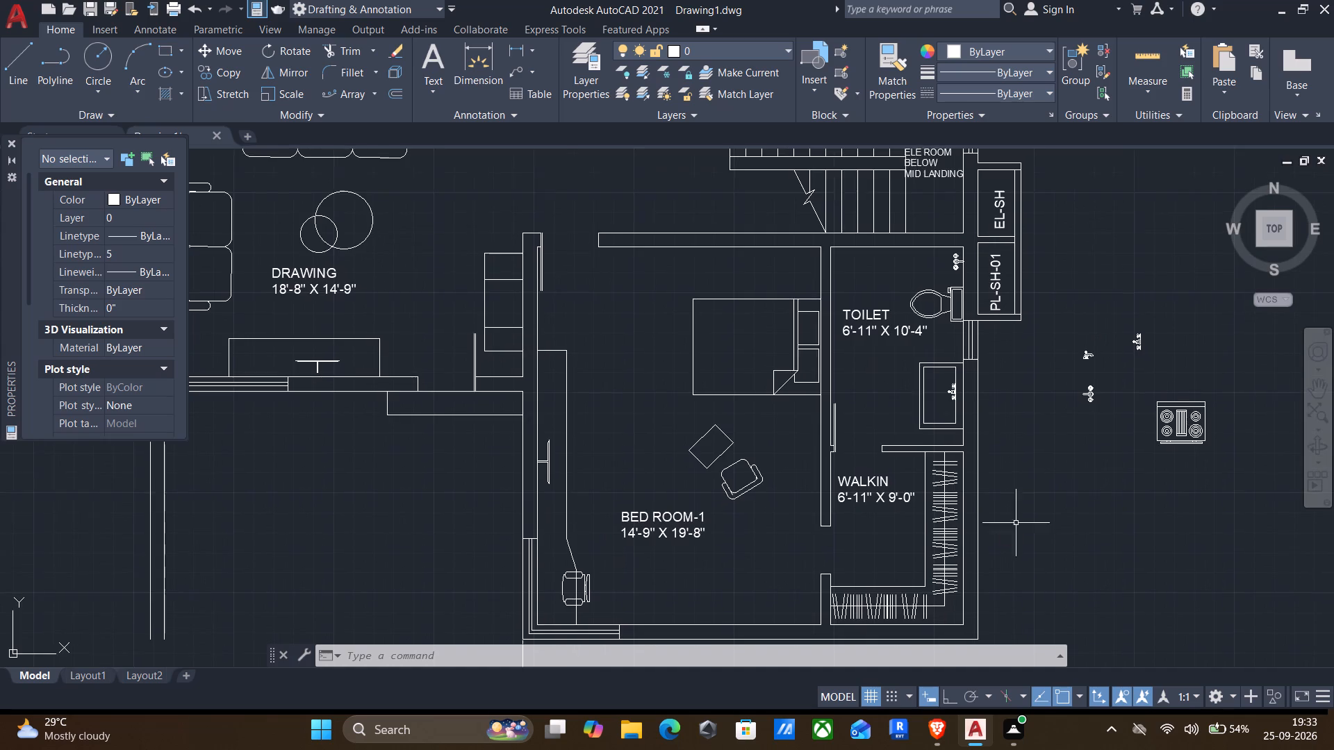
scroll(1029, 497, down, 1)
middle_drag(1042, 462, 1013, 526)
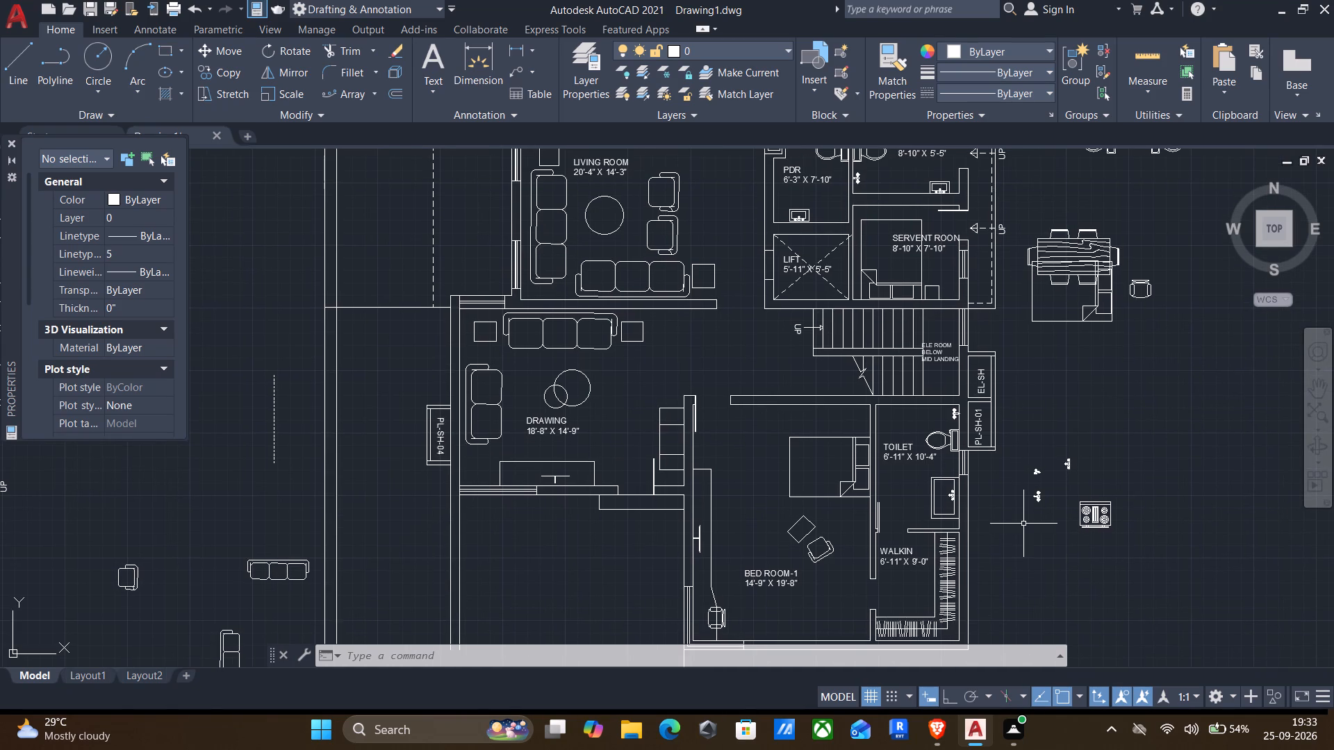
Offset the short outer east wall line just below the PL-SH-03 shaft 4' outward to the east.
key(o)
key(Return)
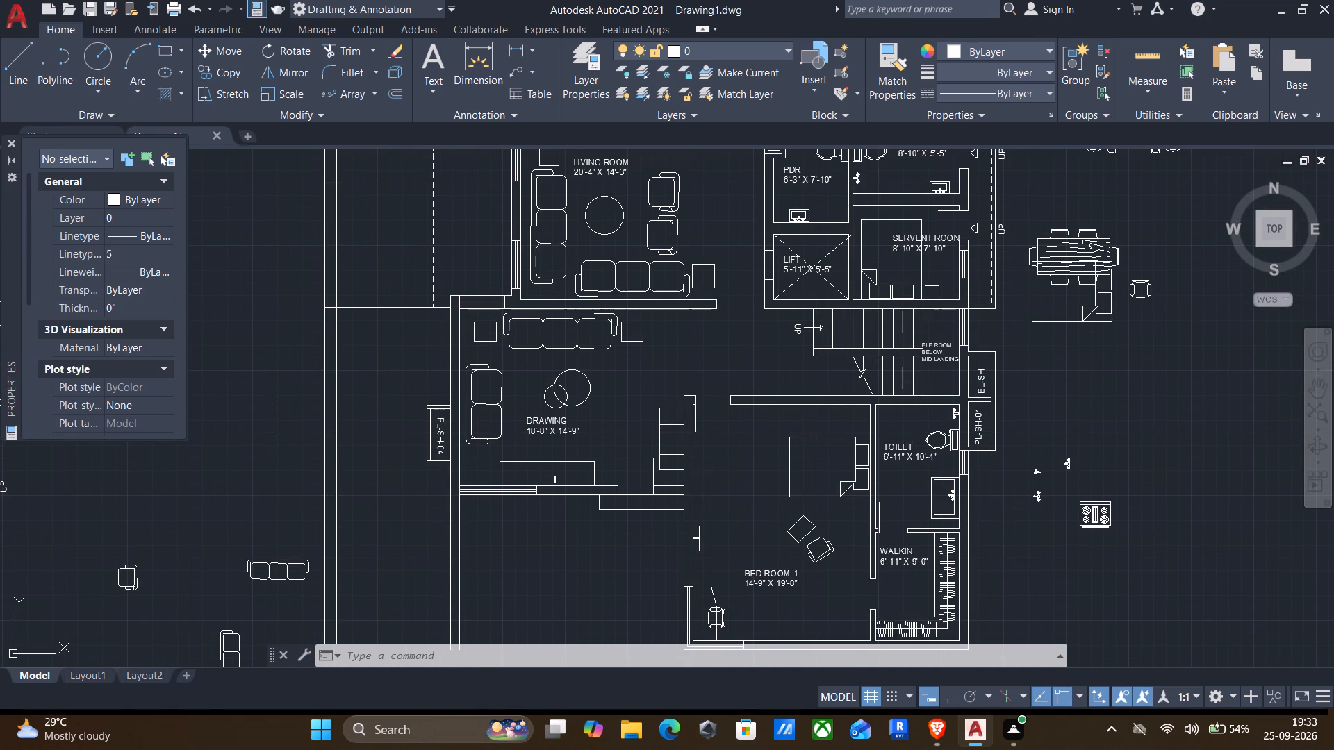
scroll(1016, 412, down, 1)
middle_drag(1025, 290, 977, 519)
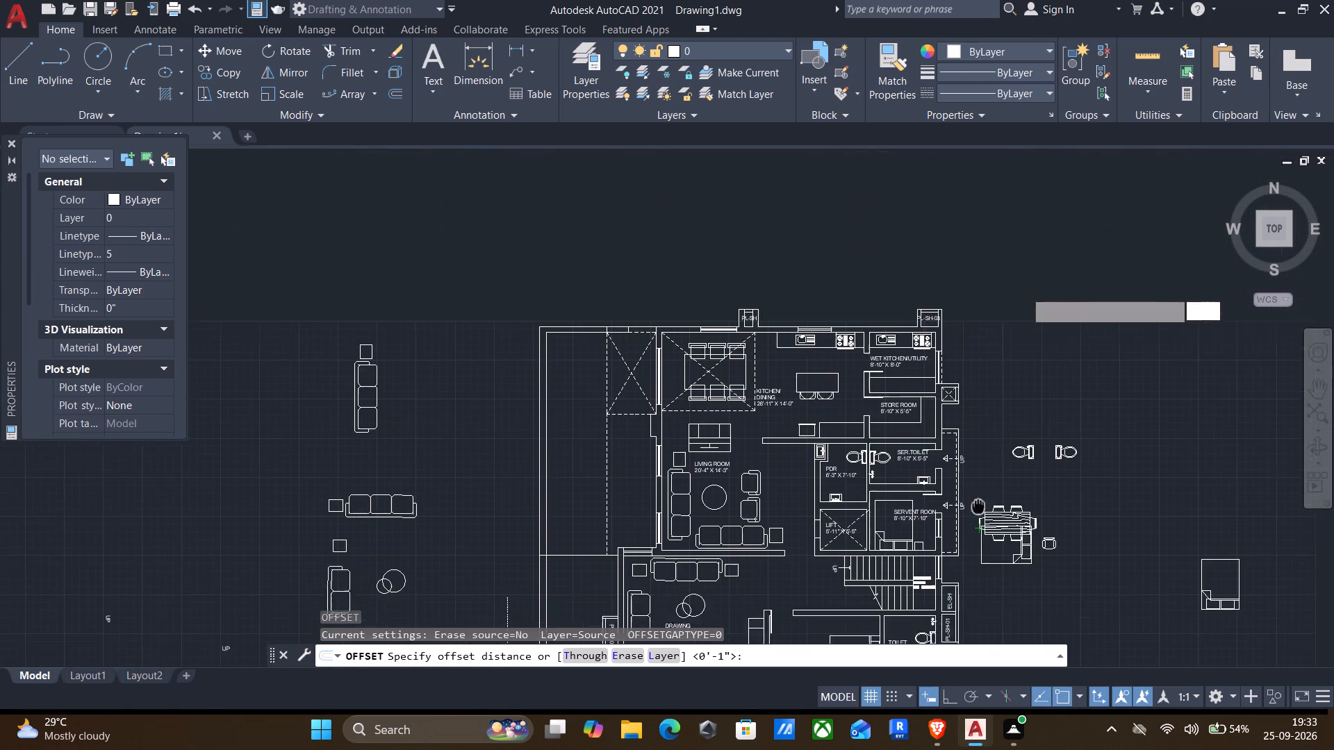
middle_drag(977, 519, 974, 533)
drag(961, 374, 969, 373)
click(1000, 383)
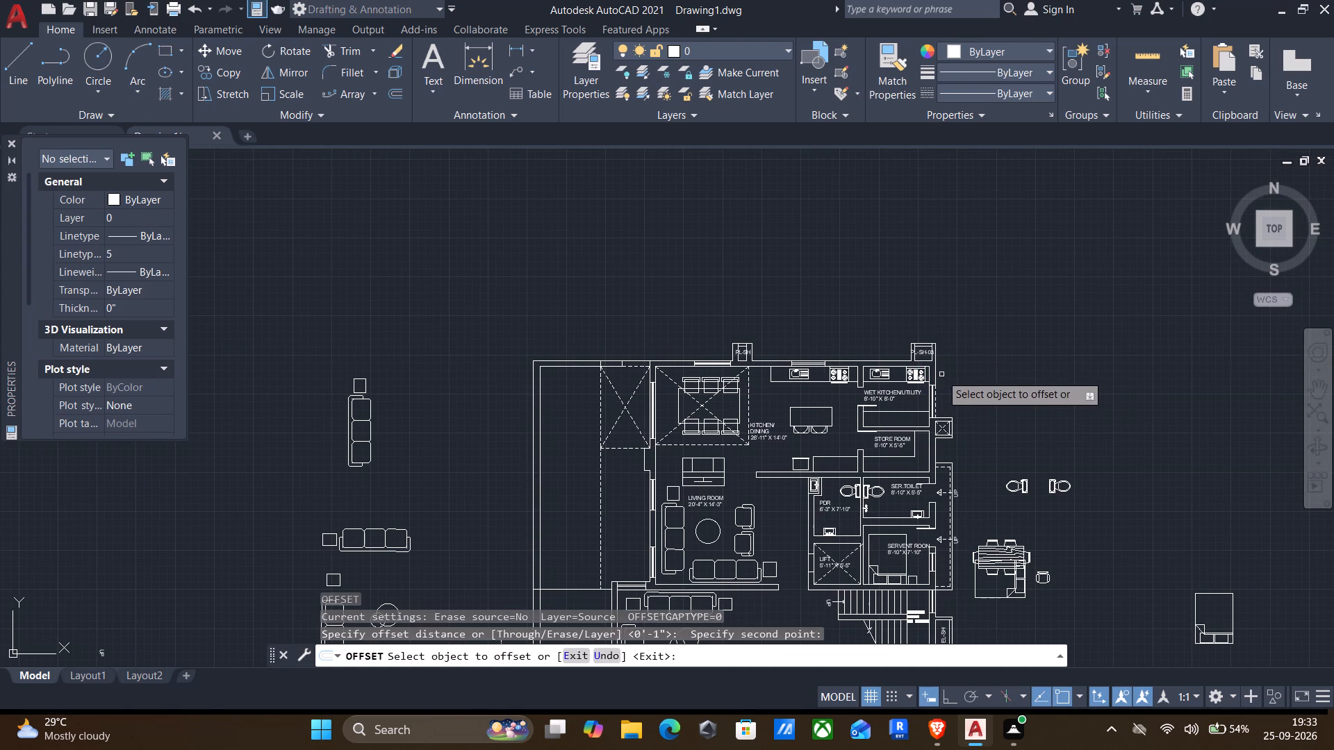
click(936, 374)
text(4')
key(Return)
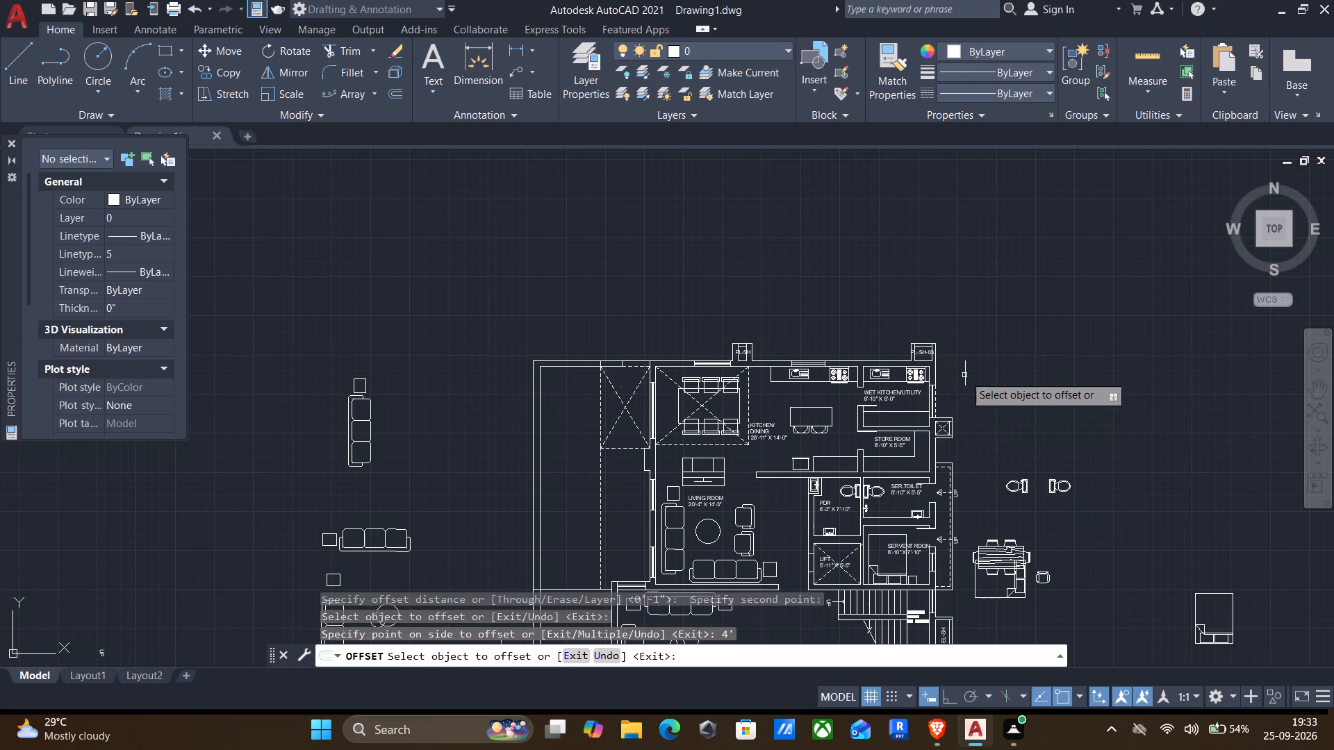
key(Escape)
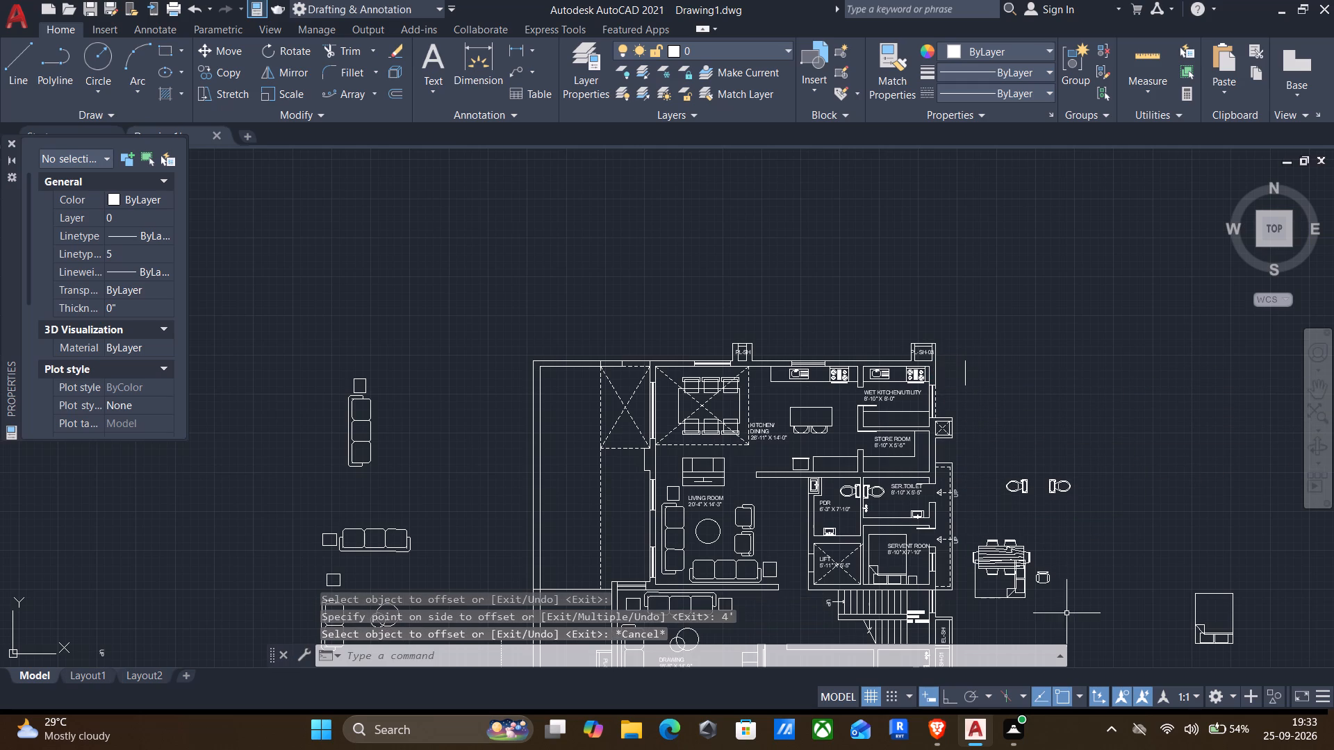
Move the spare WC, dining table, bed and chair blocks from beside the east wall to the empty area northeast of the plan.
click(1070, 613)
click(980, 467)
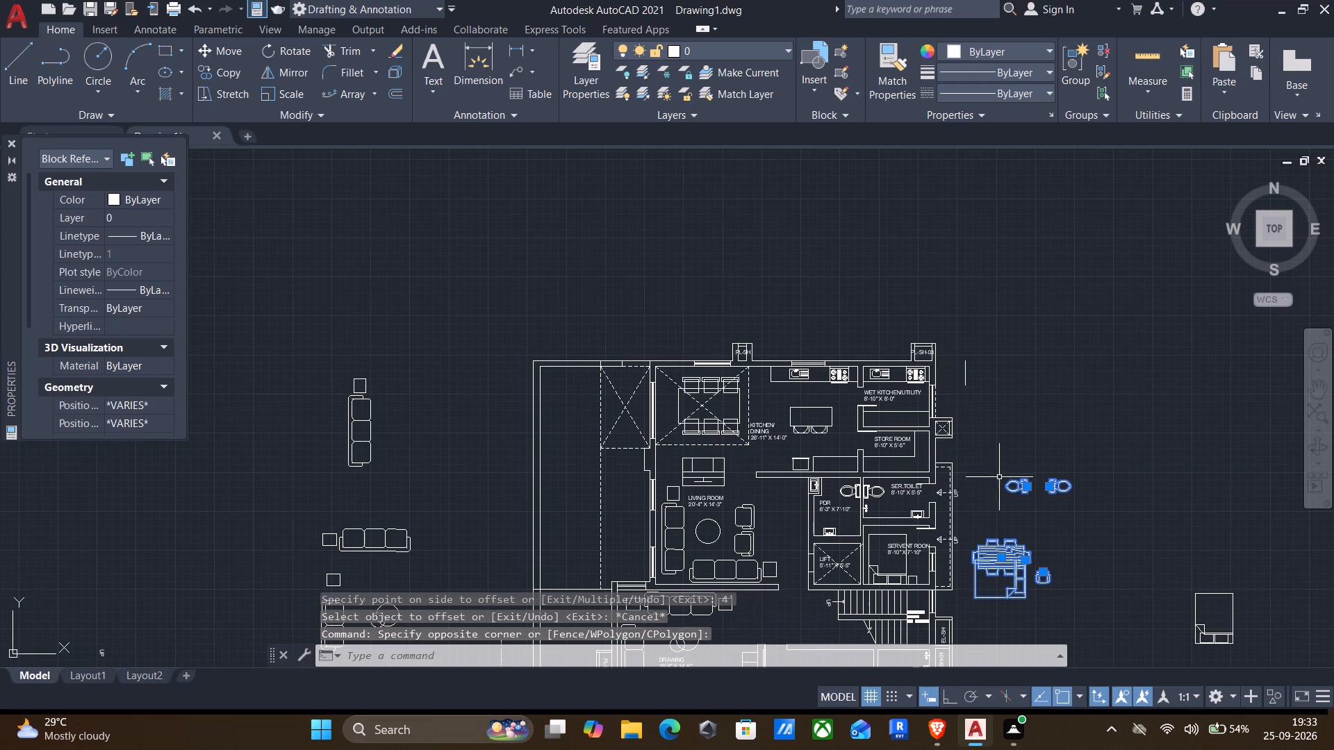
key(m)
key(Return)
drag(1023, 566, 1034, 525)
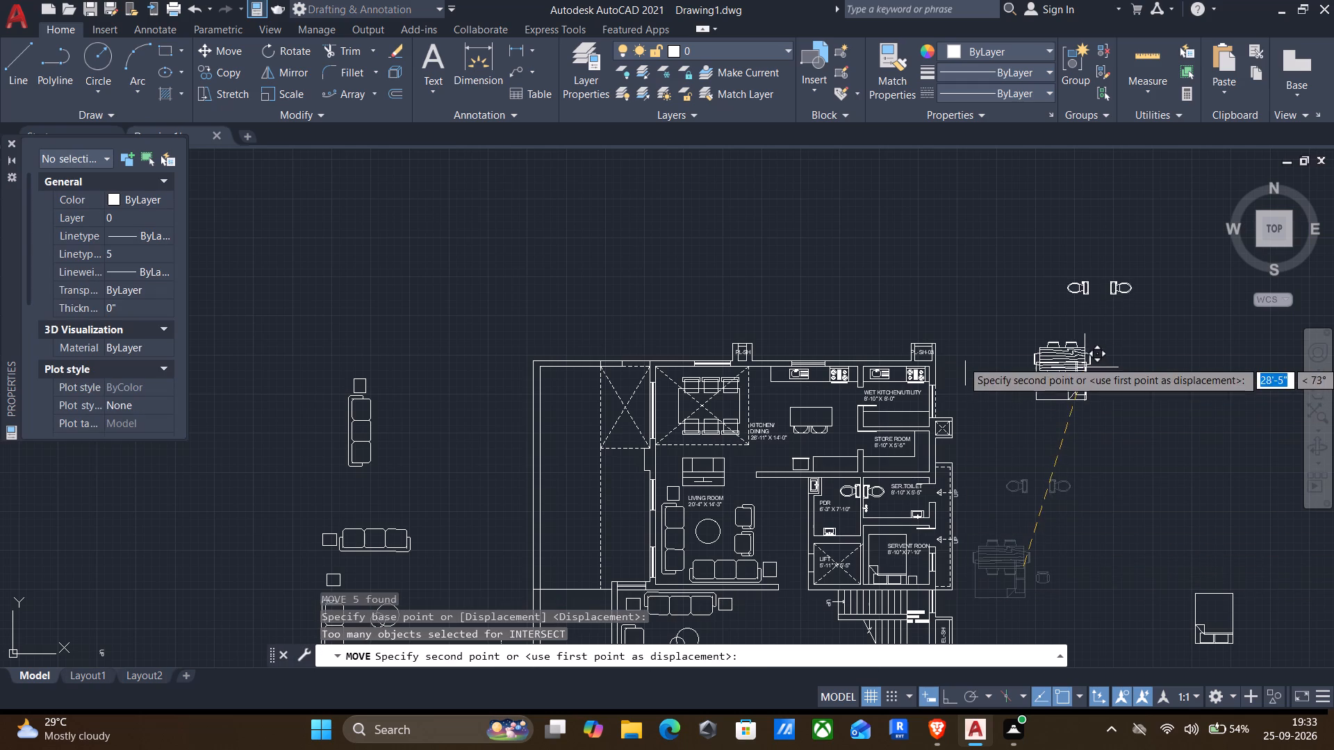
click(1120, 248)
Move the spare stove and tap blocks from outside the TOILET's east wall to the empty area far west of the plan.
middle_drag(1037, 406, 1038, 406)
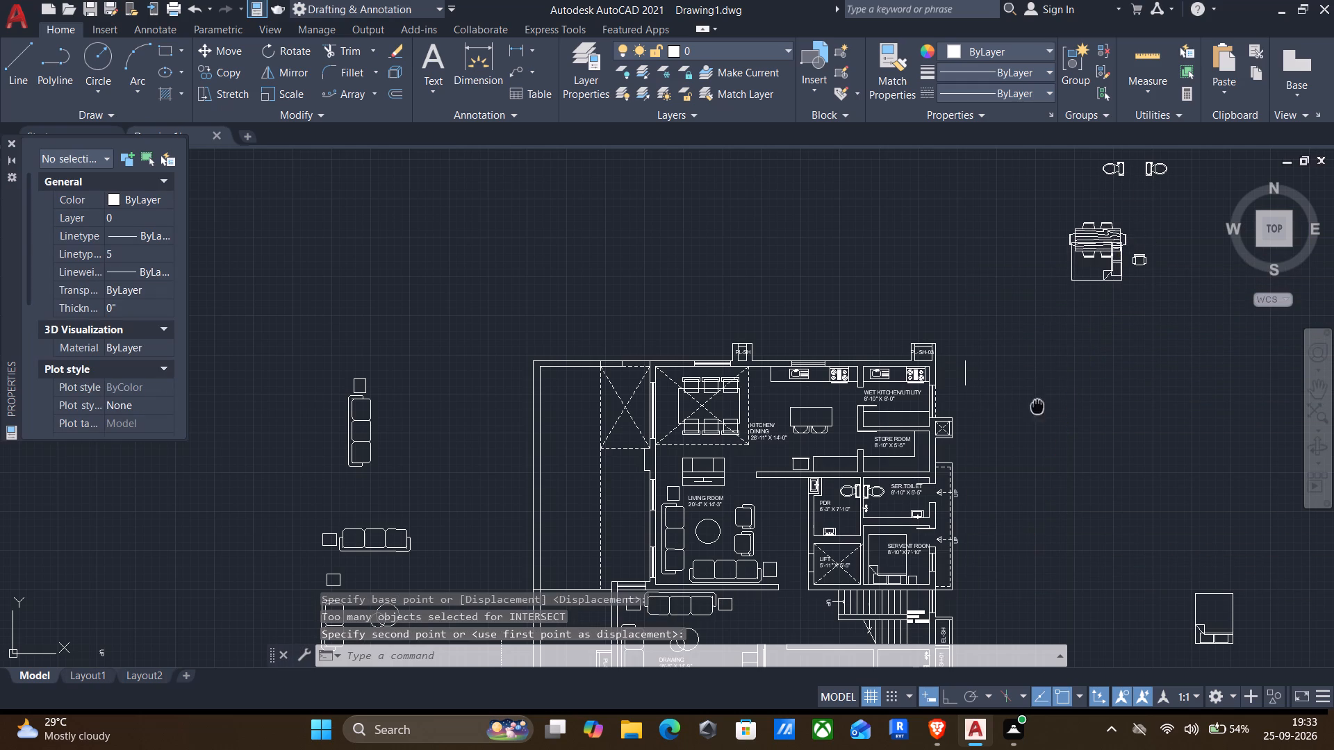
middle_drag(1038, 406, 1078, 337)
middle_drag(1053, 502, 1109, 321)
click(1171, 512)
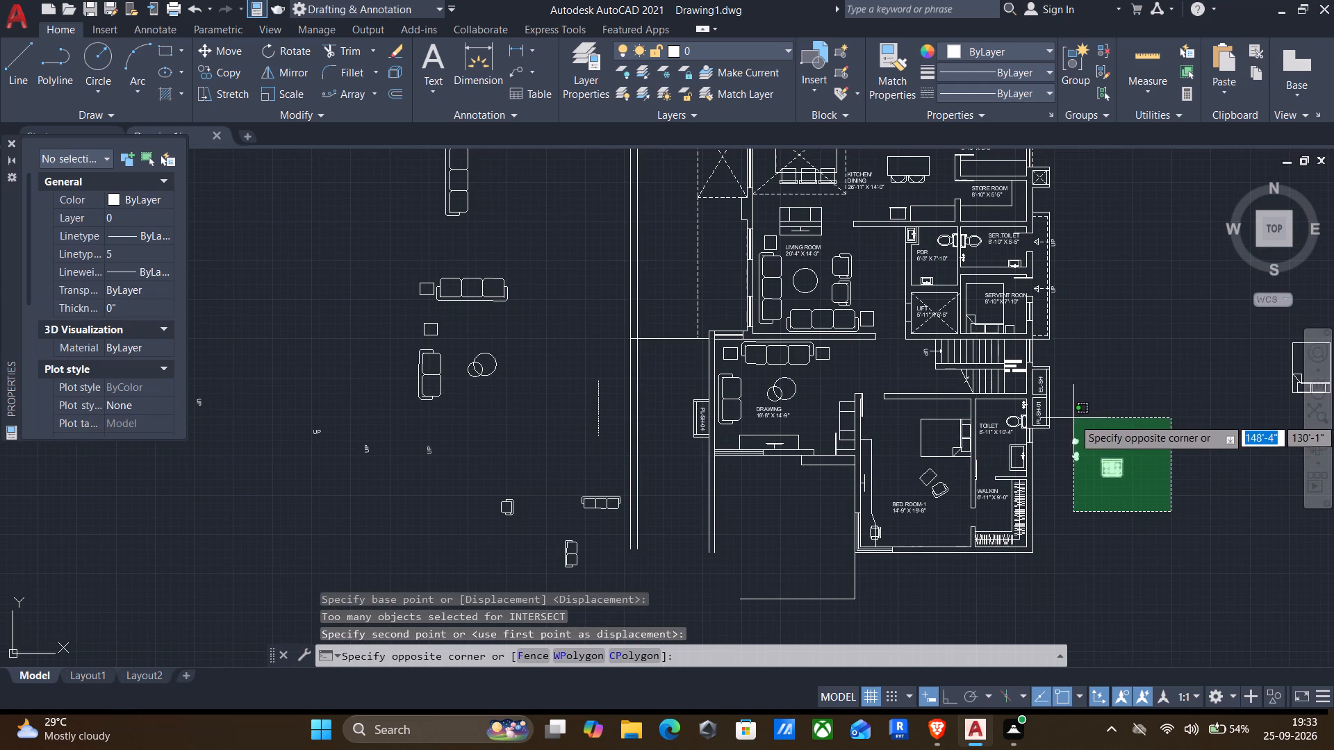
click(1069, 412)
key(comma)
key(BackSpace)
key(BackSpace)
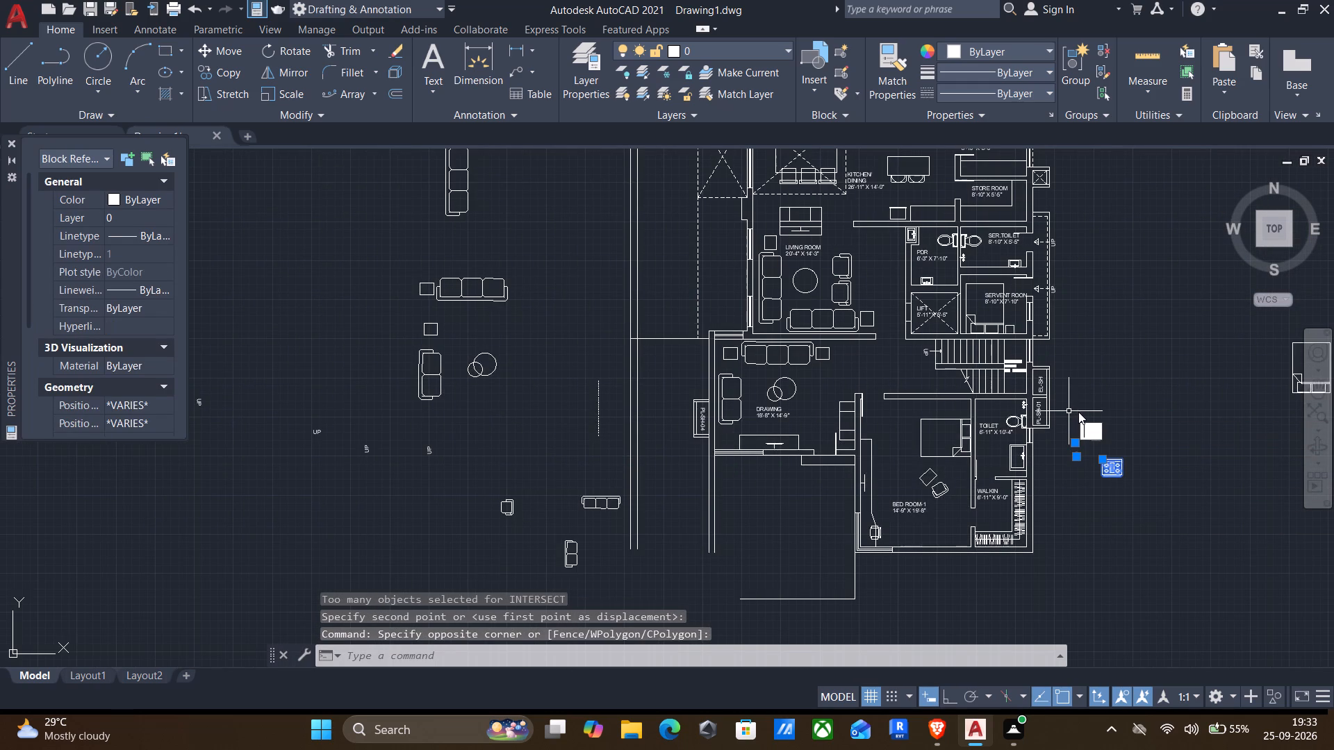
key(n)
key(BackSpace)
key(BackSpace)
key(n)
key(BackSpace)
key(BackSpace)
key(m)
key(Return)
click(1125, 468)
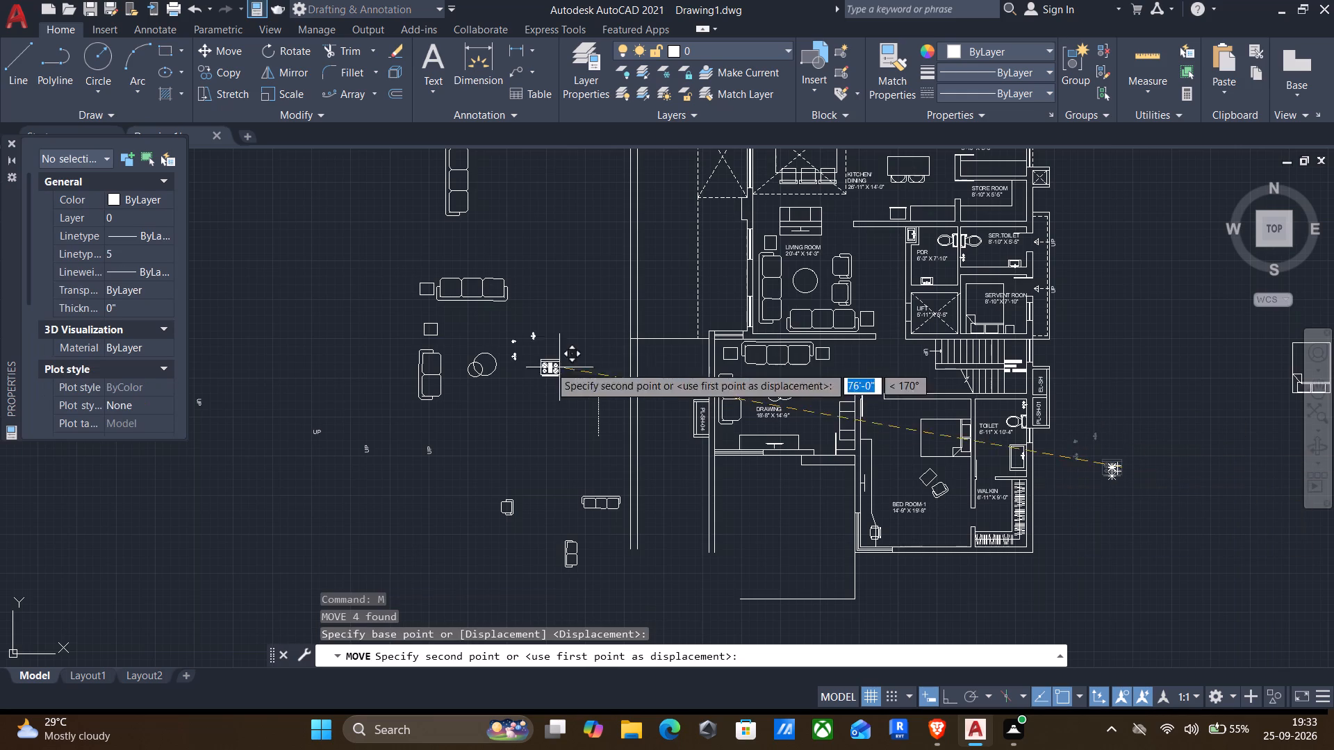
click(259, 247)
key(Escape)
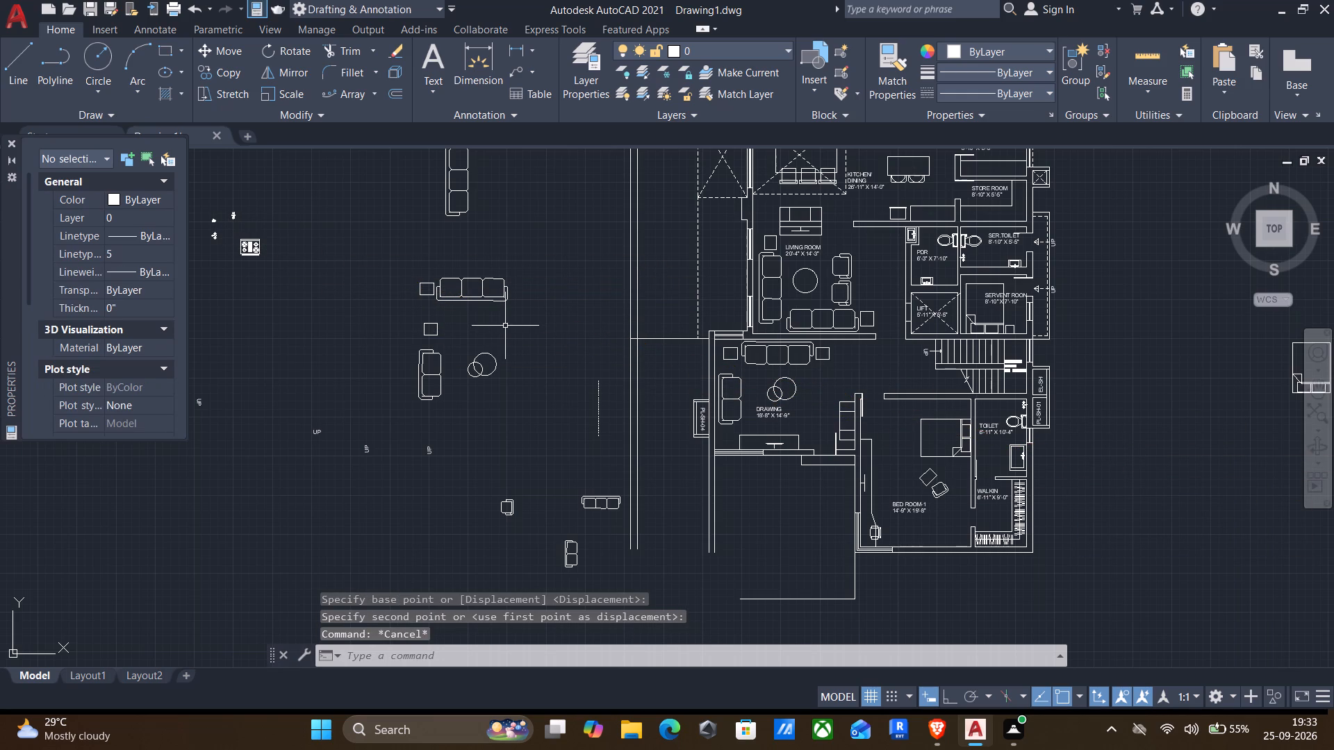
Draw a straight vertical line from the outer line east of the house southward past the BED ROOM-1 south wall.
middle_drag(801, 361, 737, 472)
key(l)
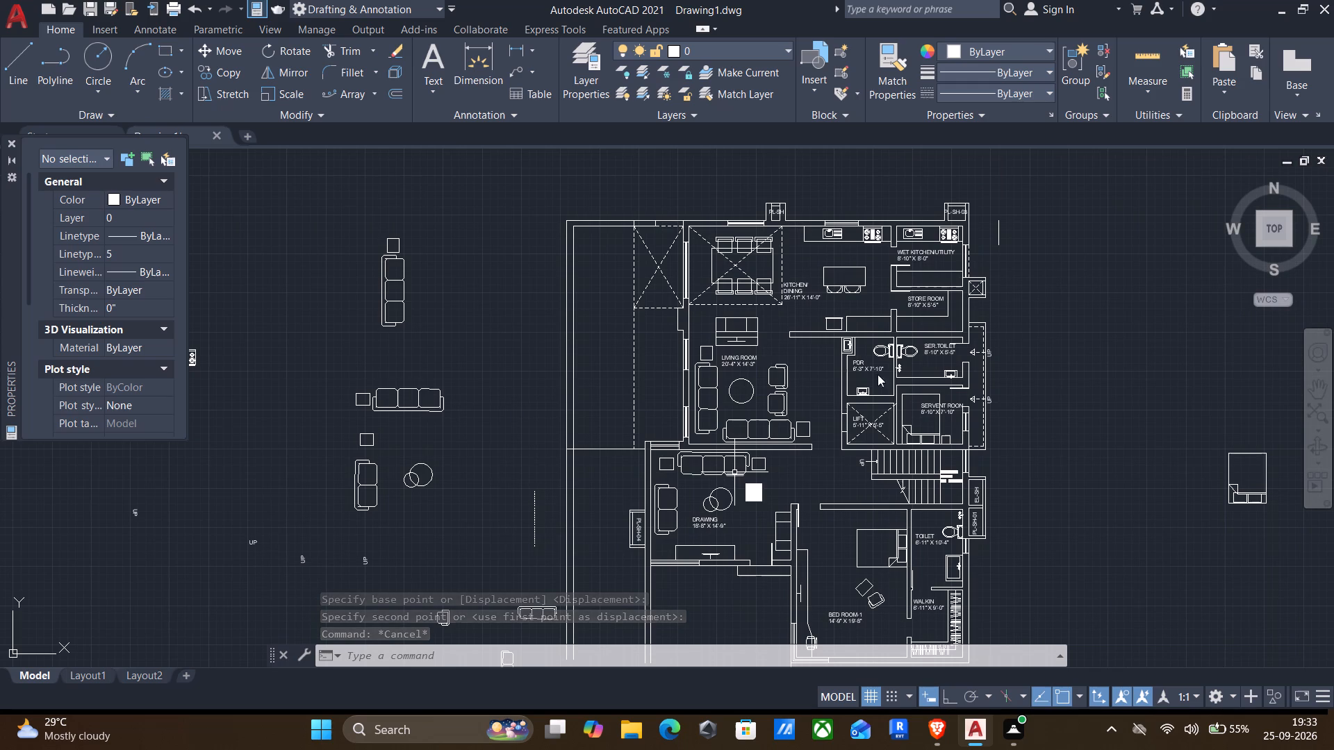
key(Return)
click(996, 249)
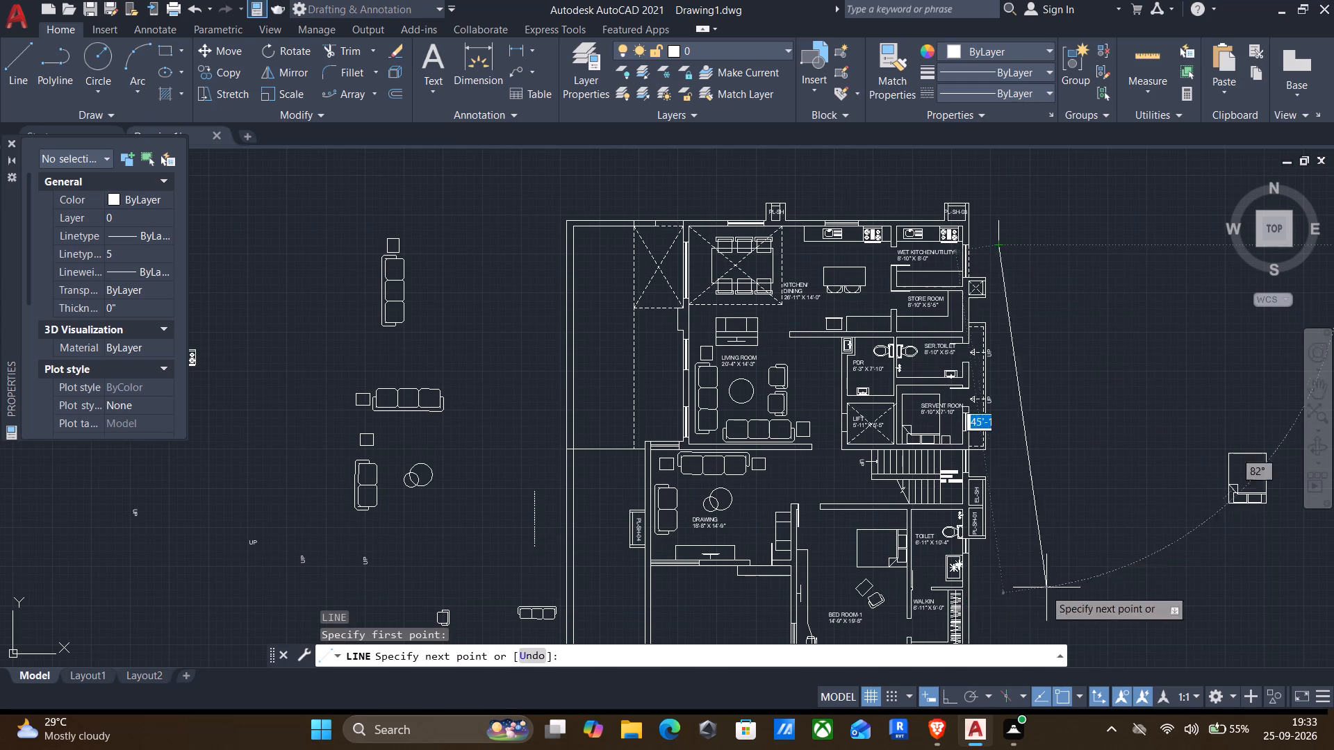
key(F8)
middle_drag(1014, 609, 1032, 528)
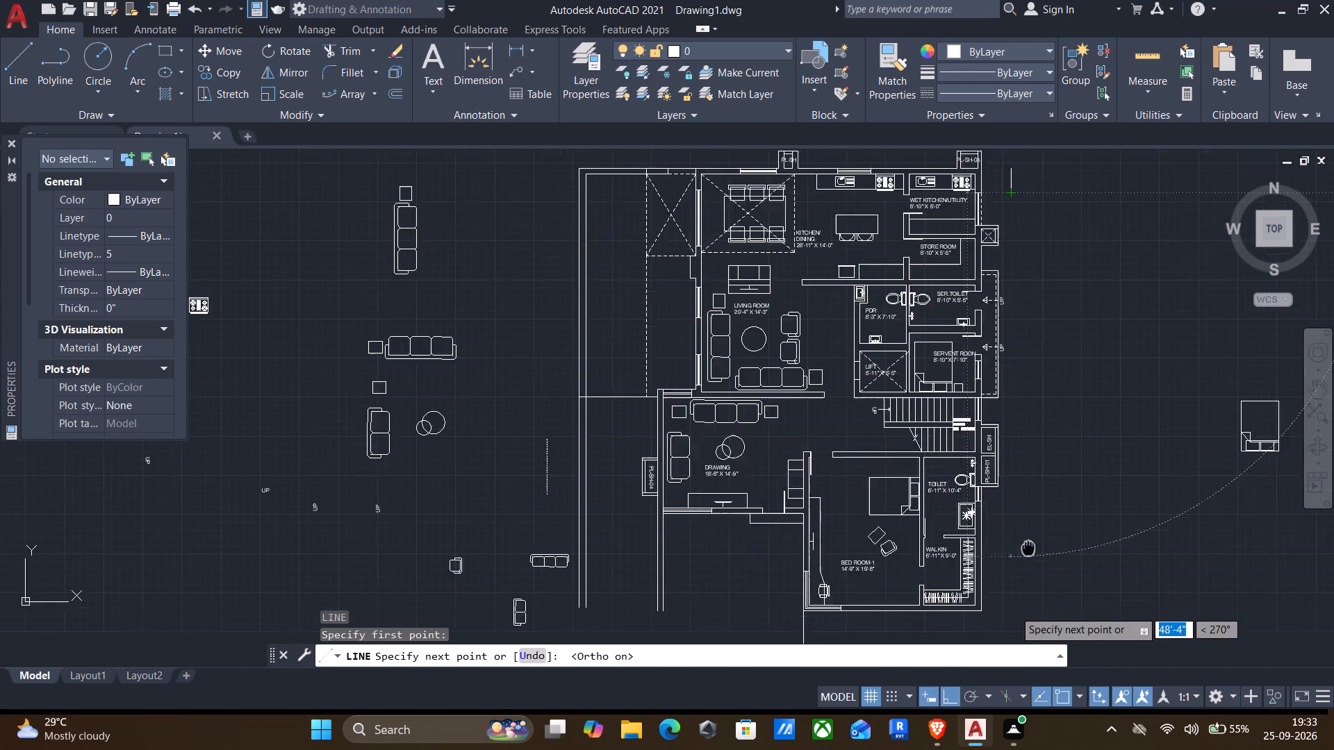
middle_drag(1032, 528, 1048, 438)
scroll(1067, 517, up, 1)
middle_drag(1019, 558, 1019, 559)
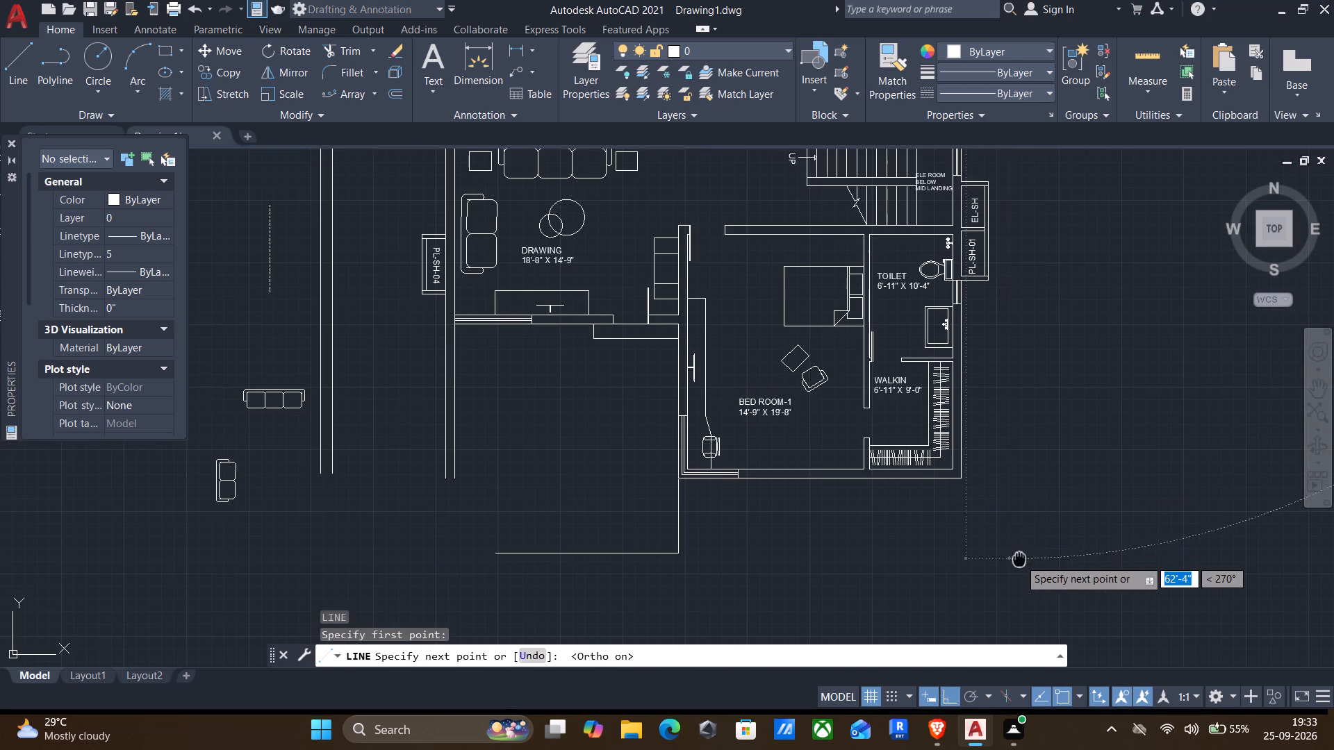
middle_drag(1019, 559, 1026, 499)
click(1014, 552)
middle_drag(1010, 454, 958, 692)
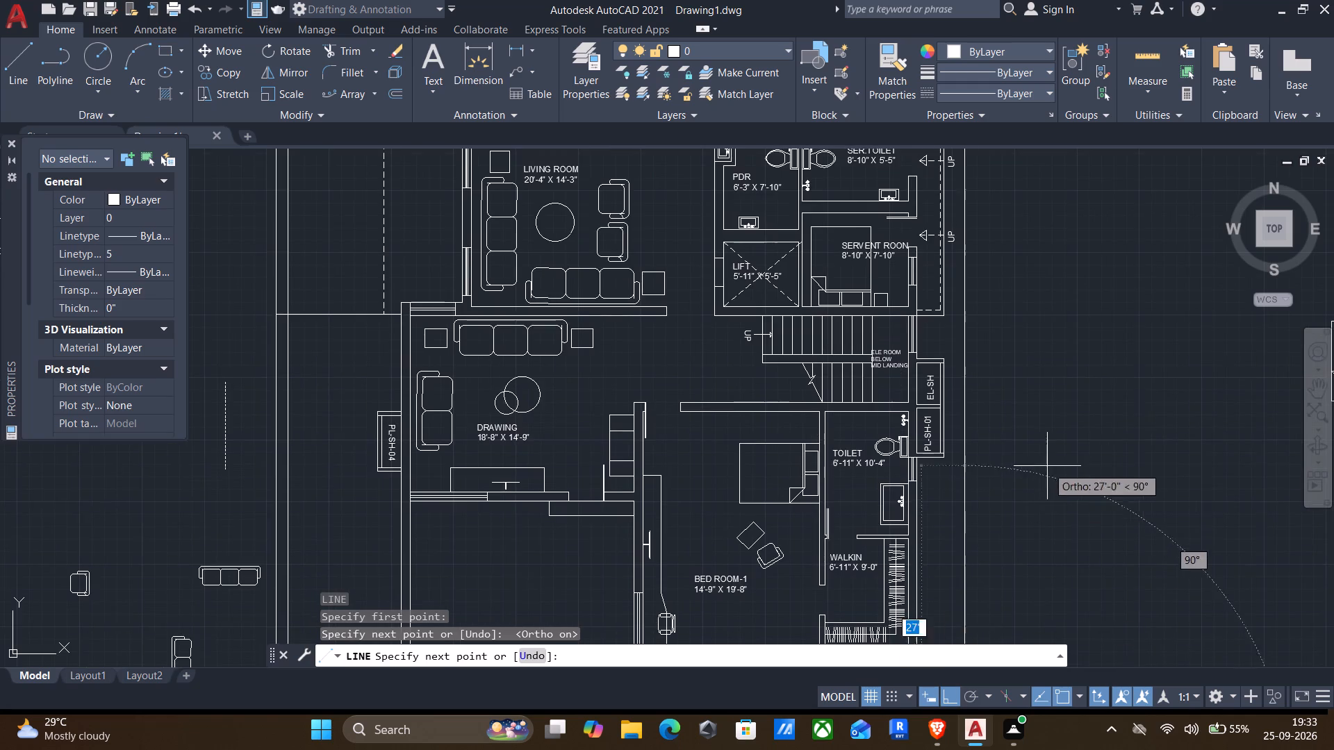
key(Return)
Draw a vertical line from the upper end of the outer east line northward, well beyond the PL-SH-03 shaft.
middle_drag(1044, 412, 991, 692)
scroll(1044, 412, down, 1)
key(Return)
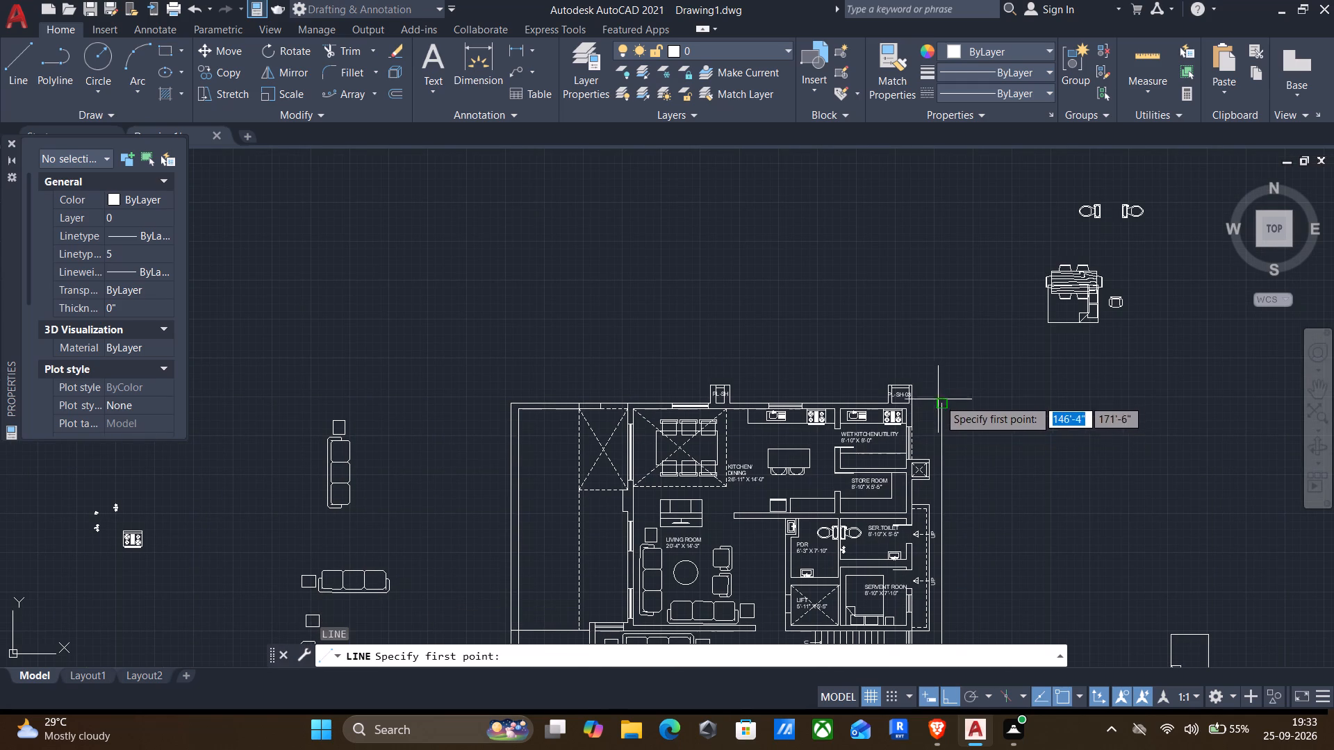
click(939, 397)
click(958, 258)
key(Return)
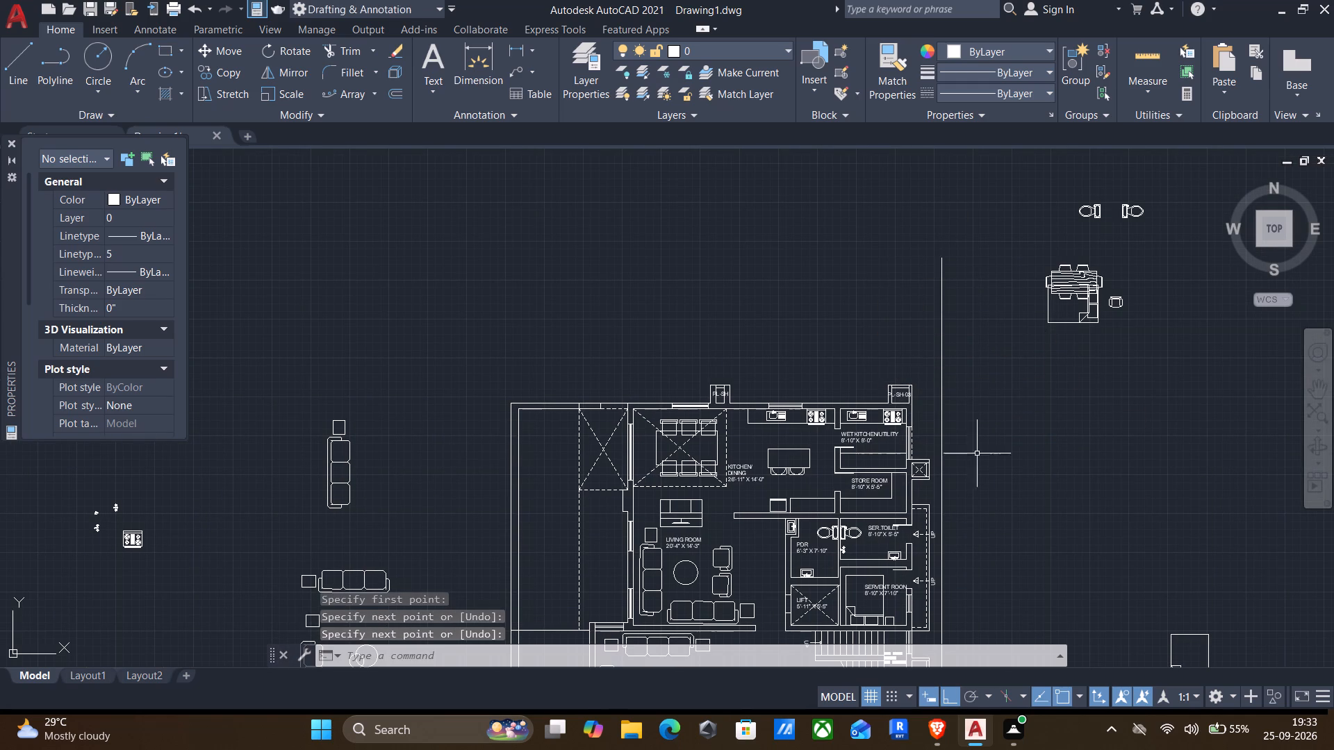
Join the three collinear outer east line segments into a single line.
click(972, 457)
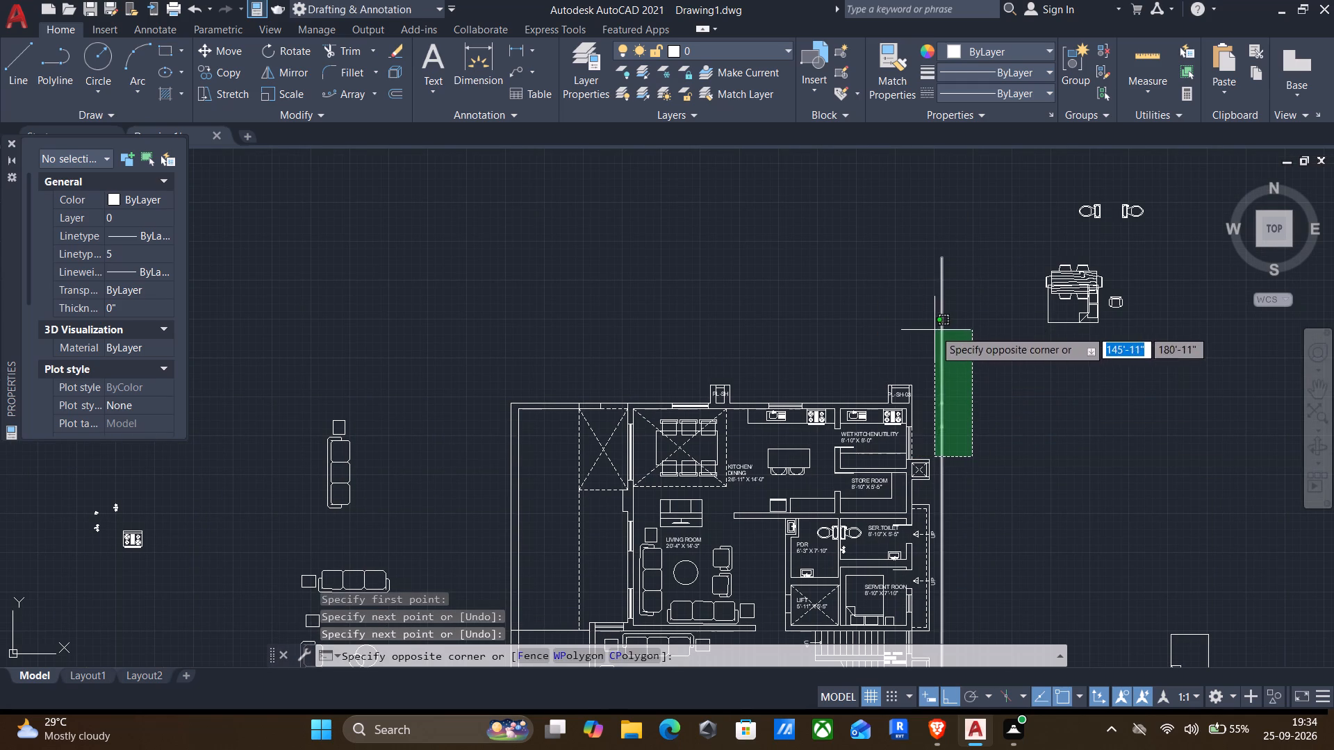
click(934, 331)
scroll(941, 369, down, 2)
middle_drag(991, 499, 1000, 449)
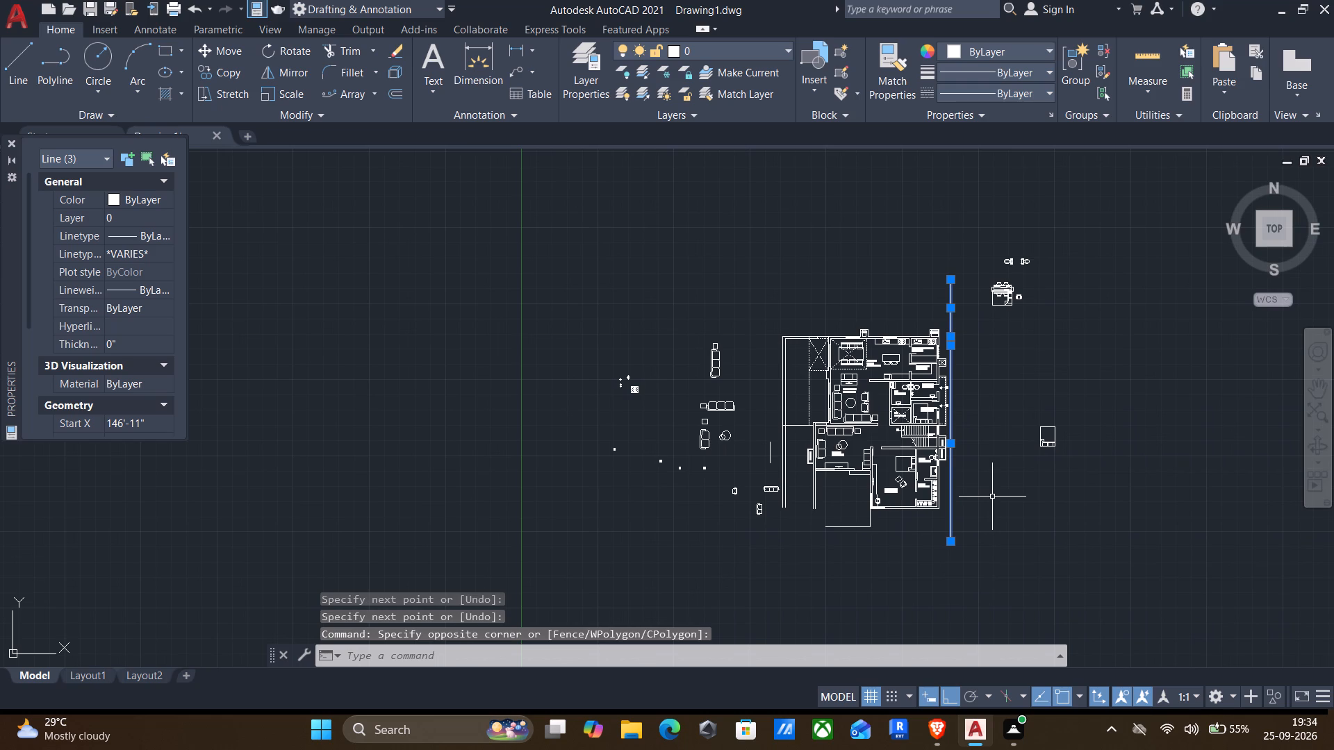
key(j)
key(Return)
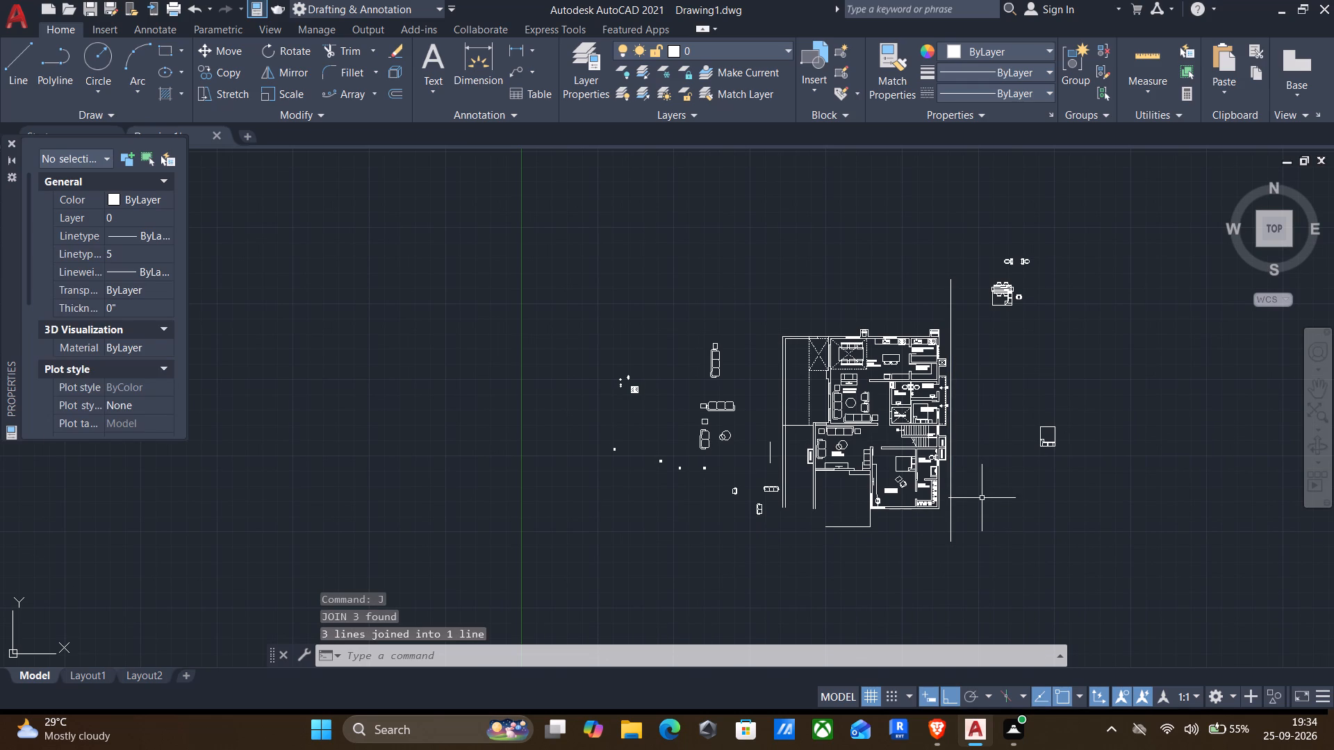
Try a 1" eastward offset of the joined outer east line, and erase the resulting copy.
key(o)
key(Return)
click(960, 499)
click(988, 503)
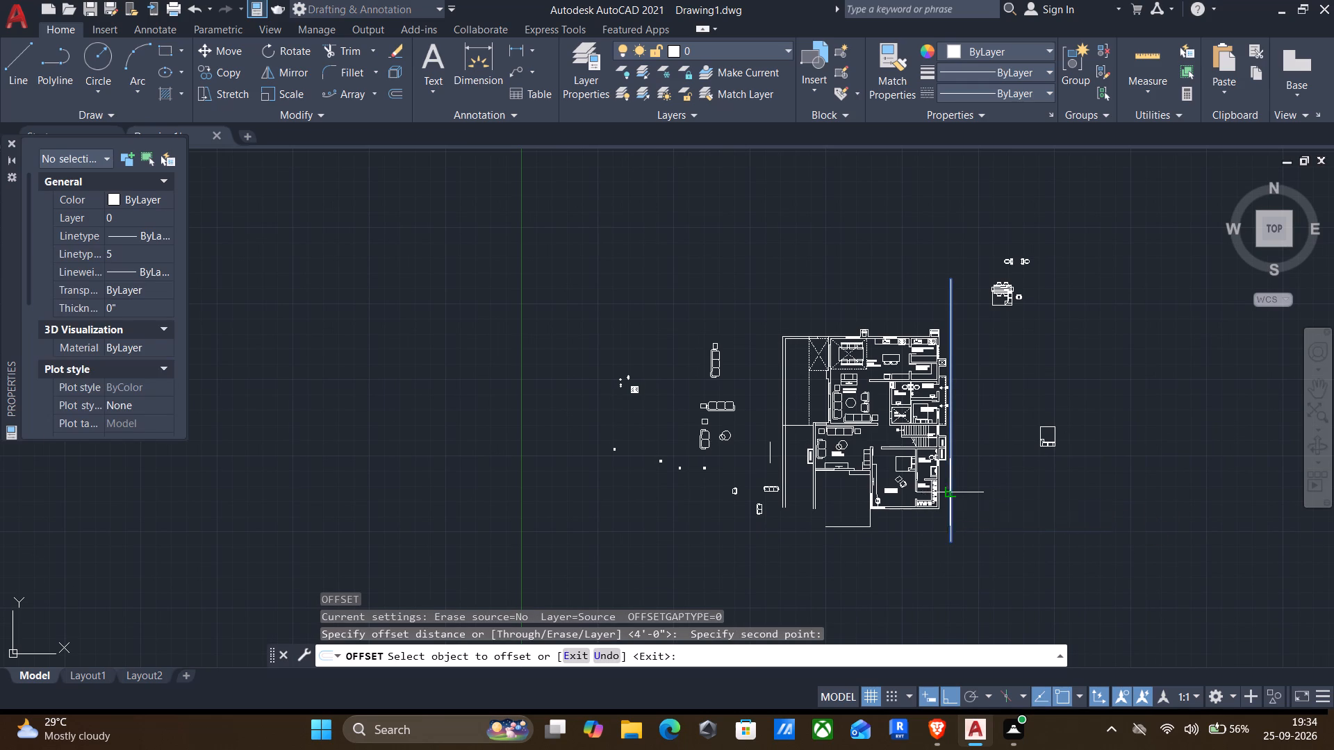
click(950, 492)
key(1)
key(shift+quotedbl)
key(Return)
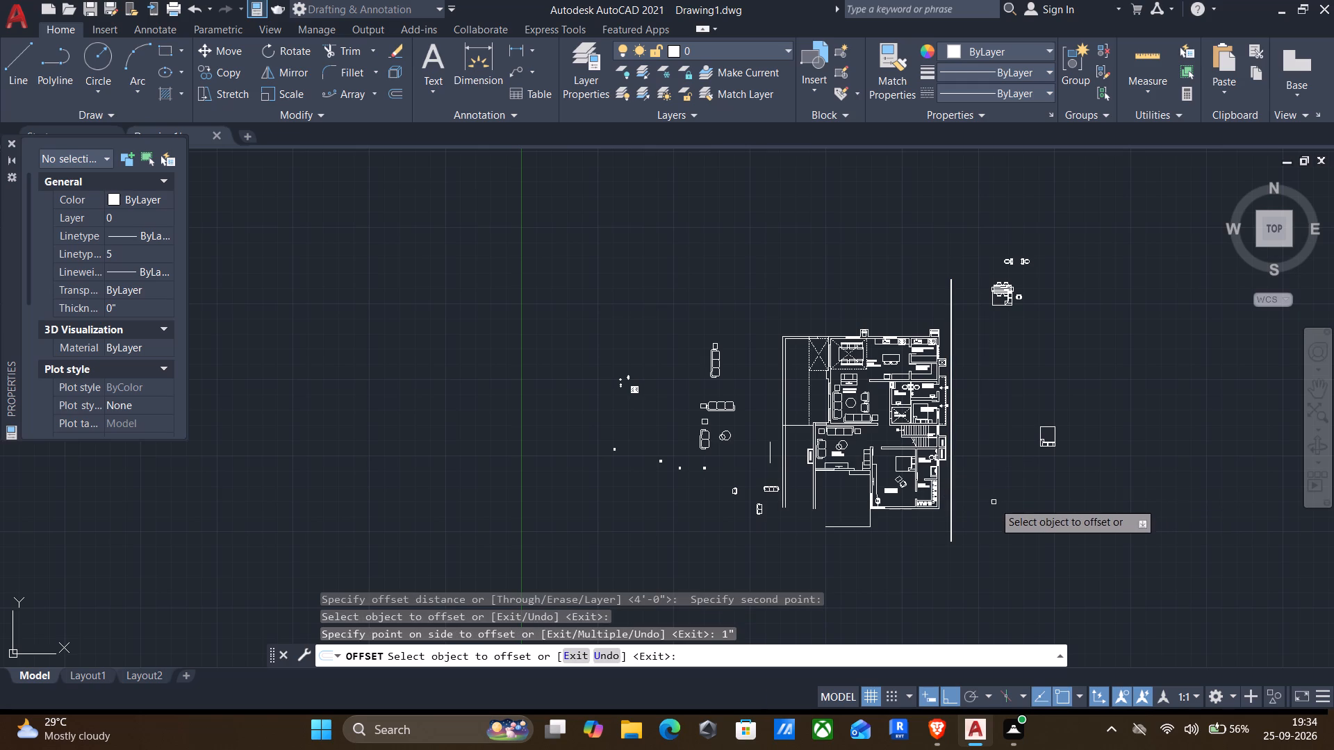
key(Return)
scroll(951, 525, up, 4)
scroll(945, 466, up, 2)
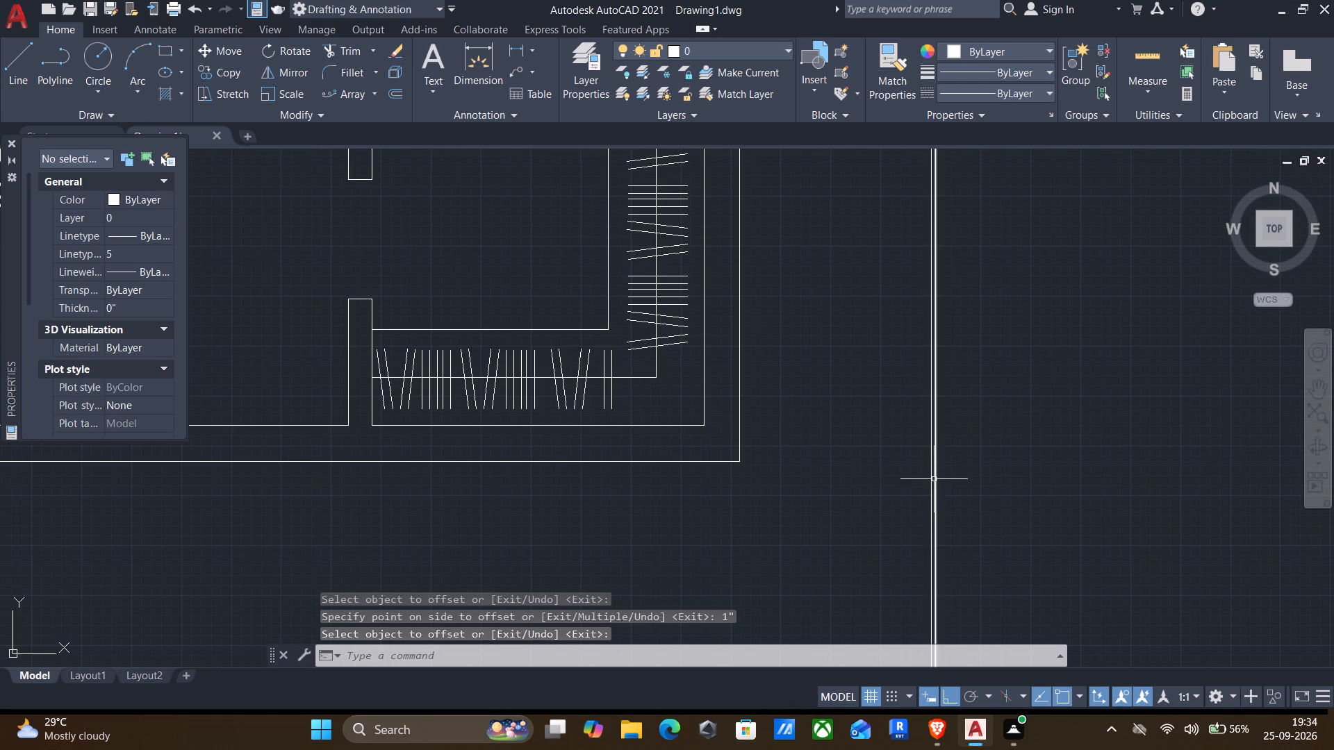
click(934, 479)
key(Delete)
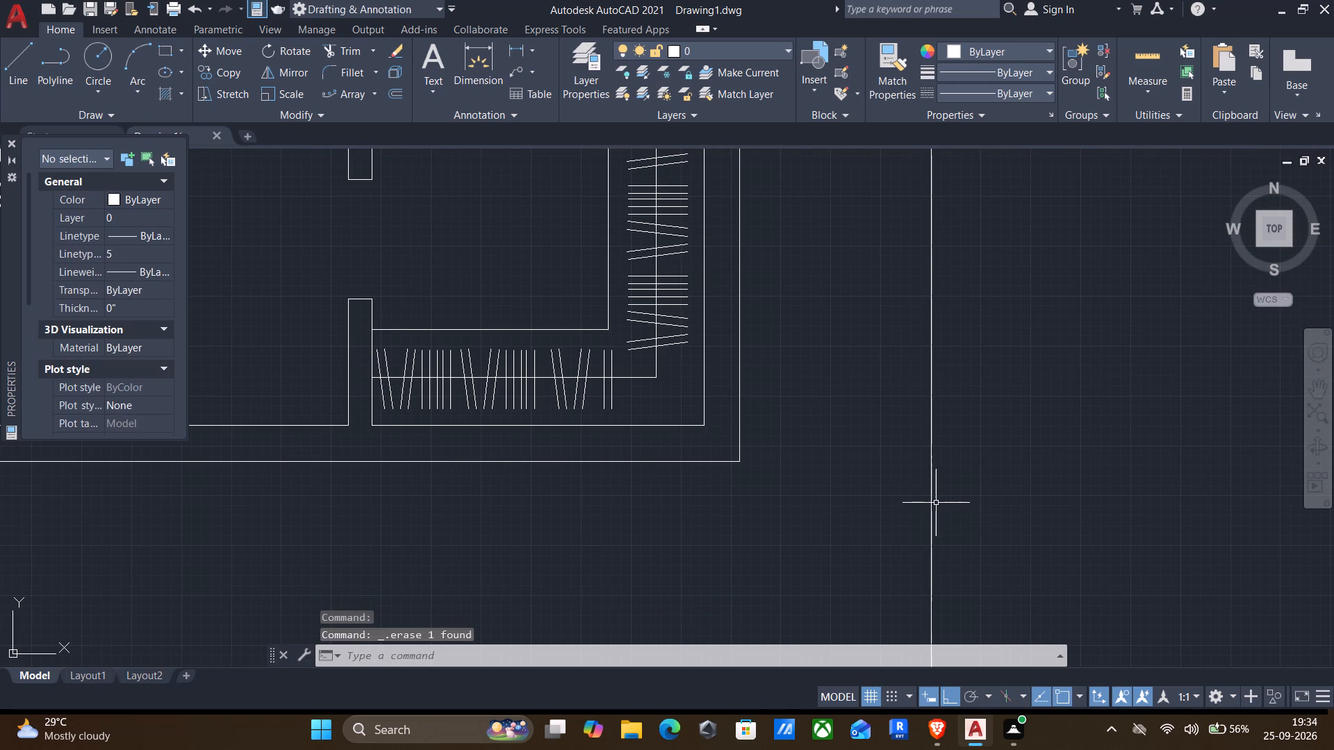
Offset the joined outer east line 9" to the east to form the second face of the outer wall.
key(o)
key(Return)
drag(900, 505, 924, 506)
click(962, 497)
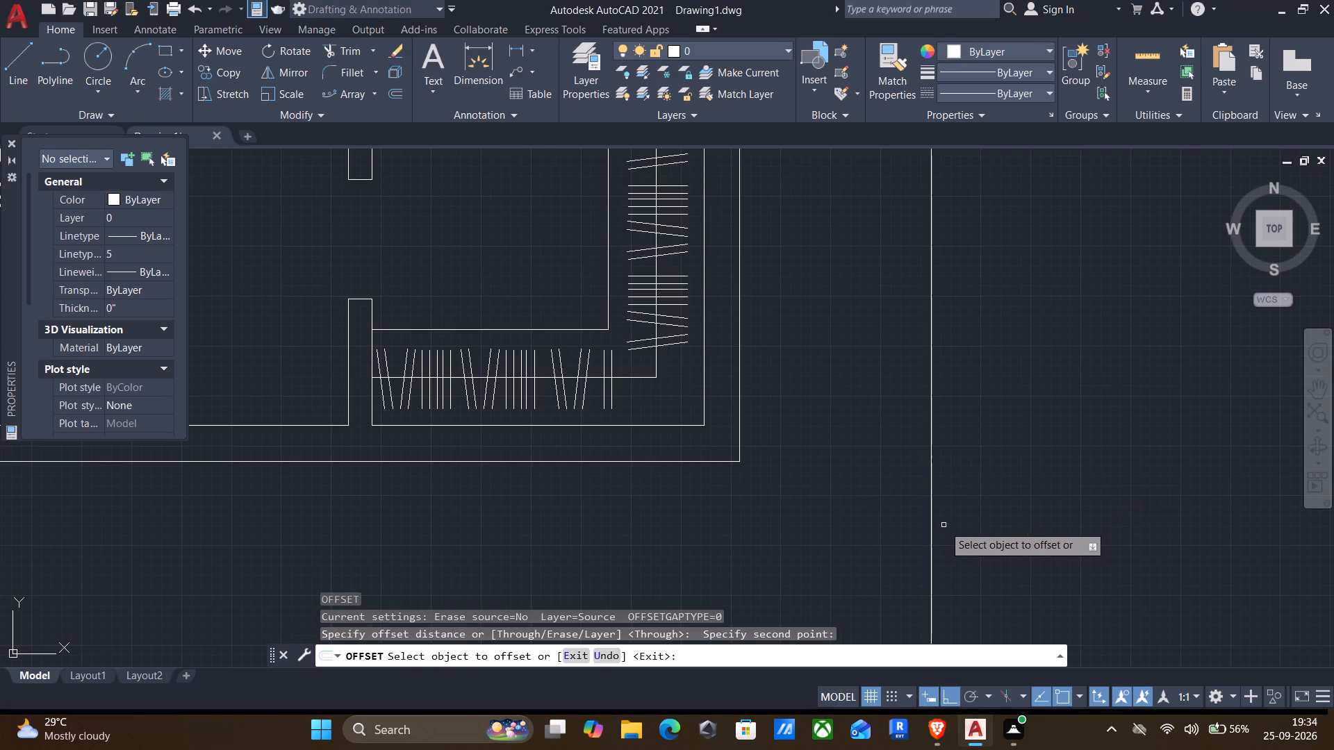
click(932, 537)
key(9)
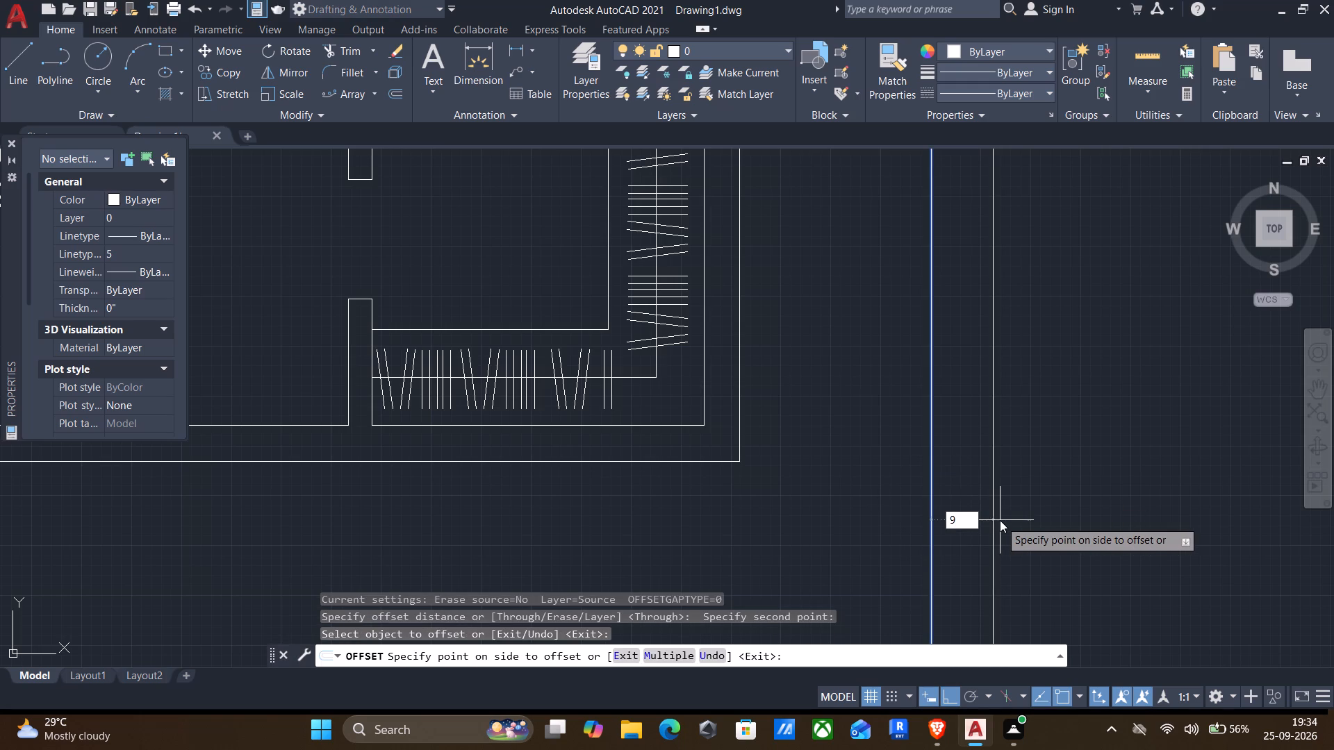
key(shift+quotedbl)
key(Return)
scroll(995, 520, down, 2)
middle_drag(987, 519, 978, 510)
key(Return)
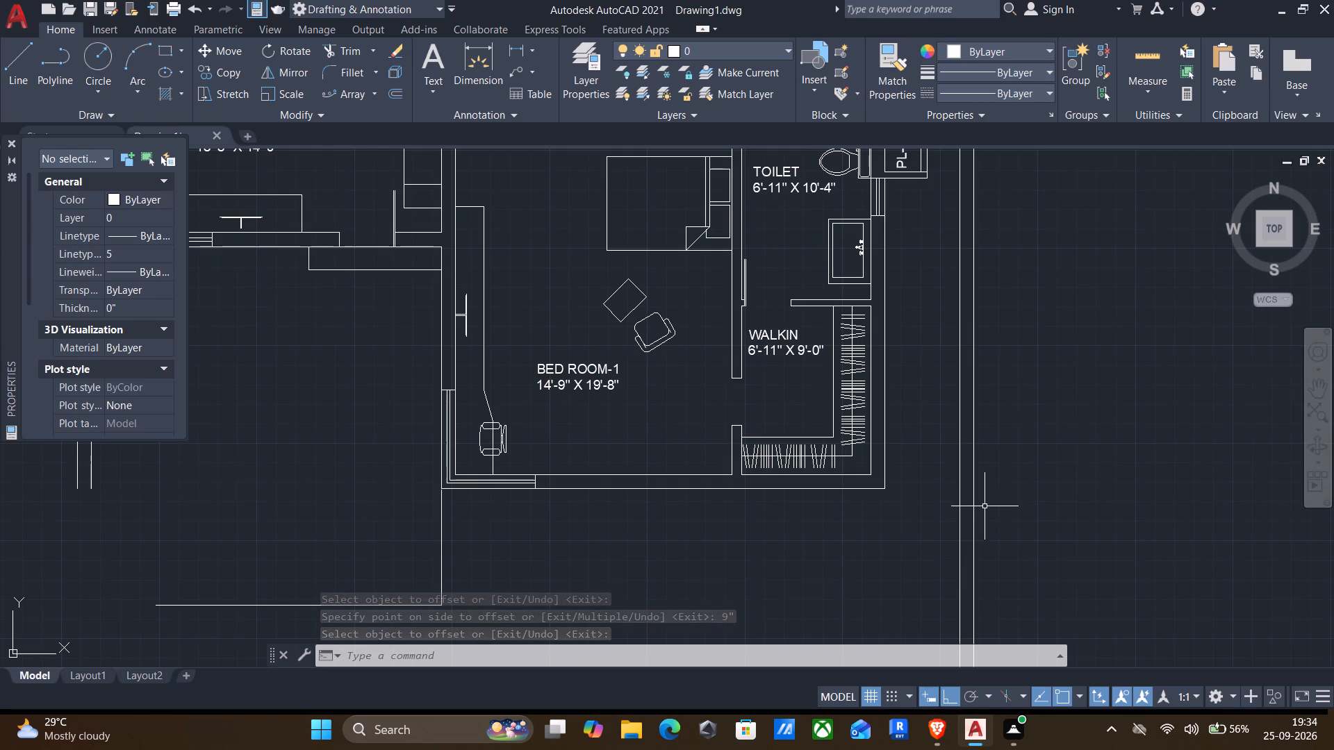
Draw a rectangle about 4' by 2'-5" between the PL-SH-03 shaft's east side and the outer wall.
scroll(859, 280, down, 3)
middle_drag(866, 326, 837, 658)
scroll(898, 398, up, 3)
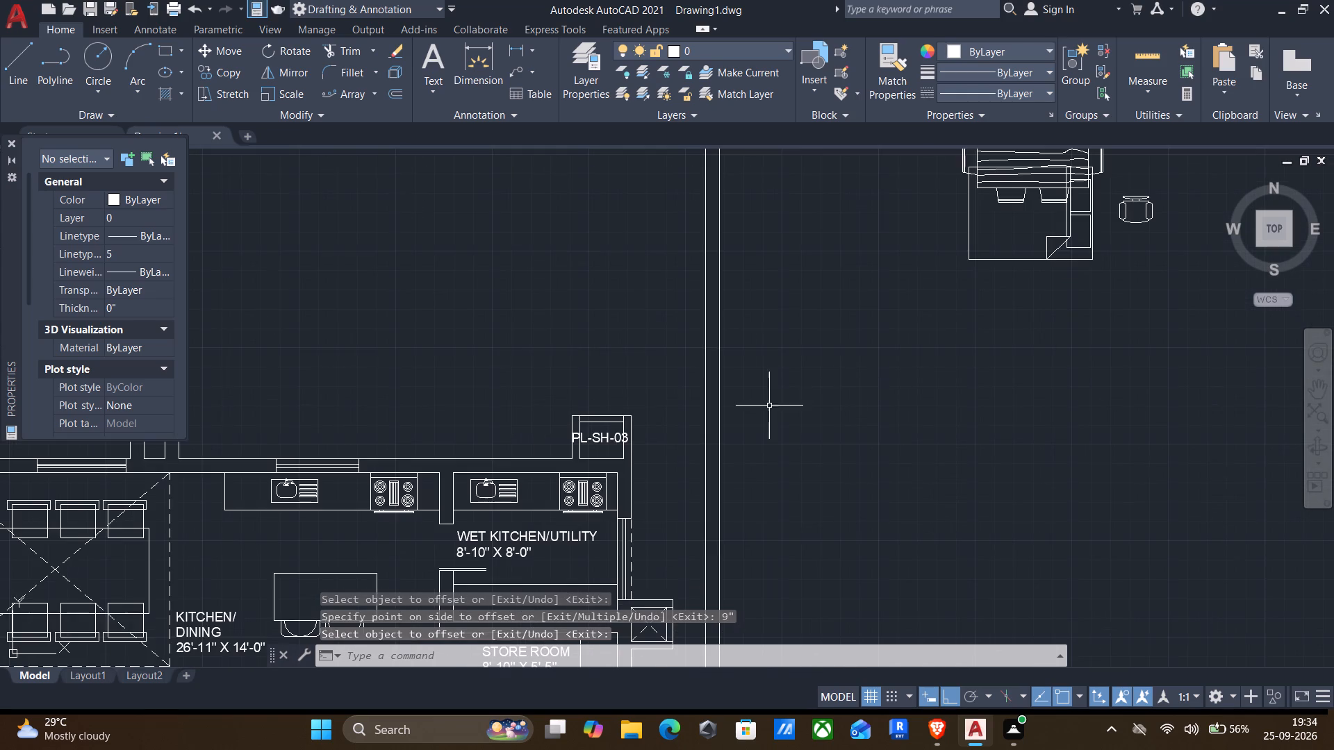
middle_drag(769, 412, 816, 401)
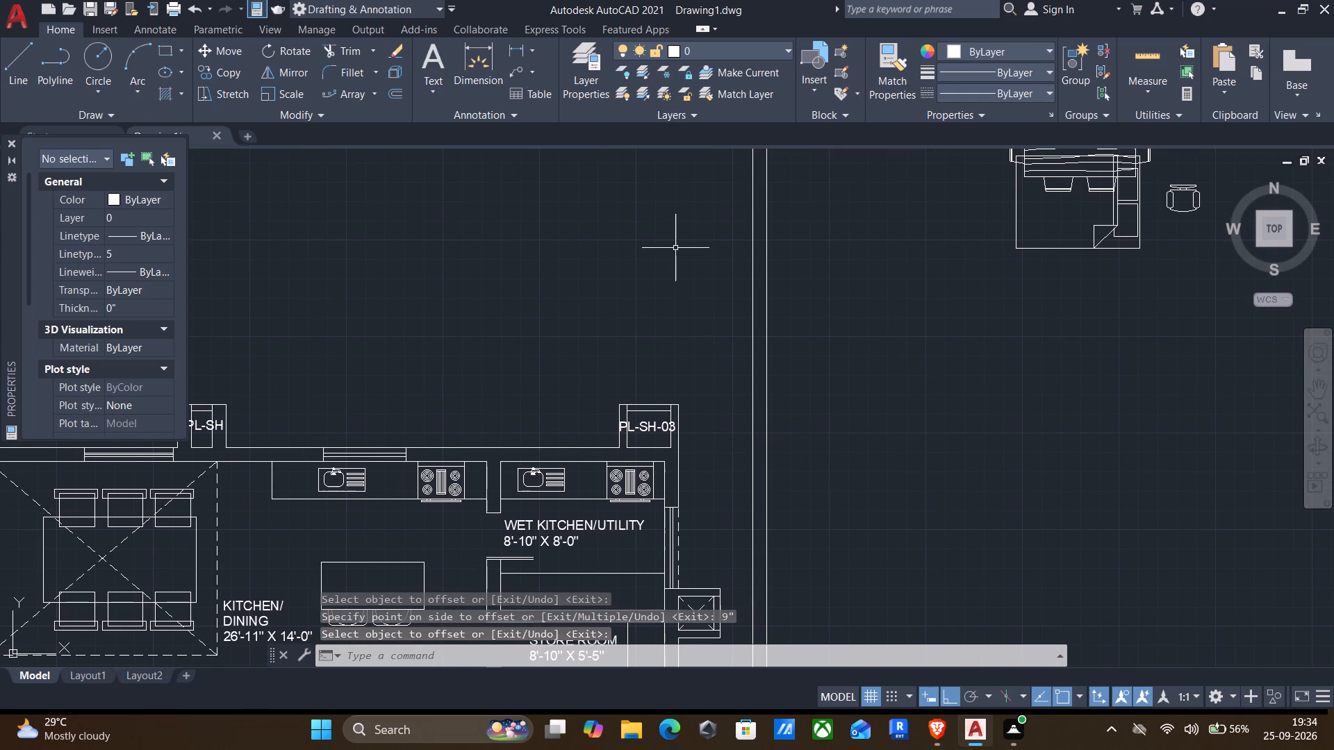
text(REC)
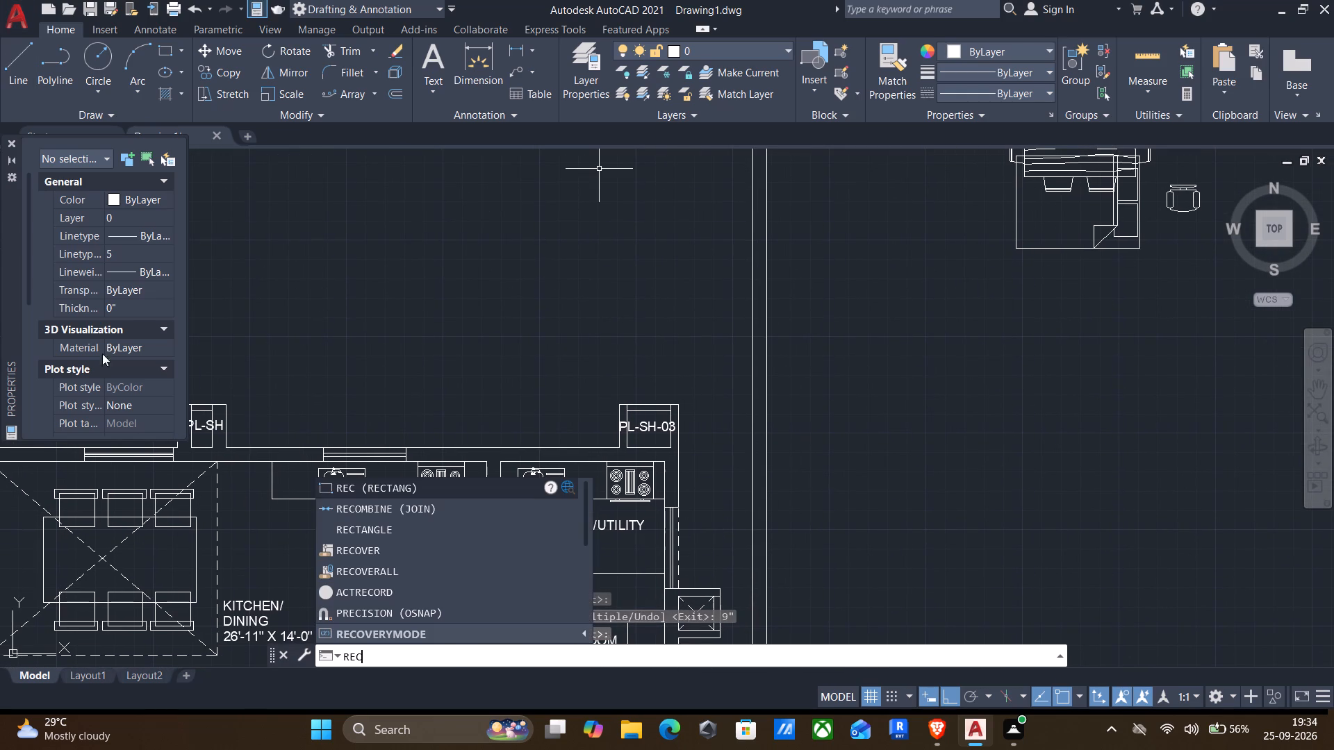
middle_drag(175, 429, 232, 375)
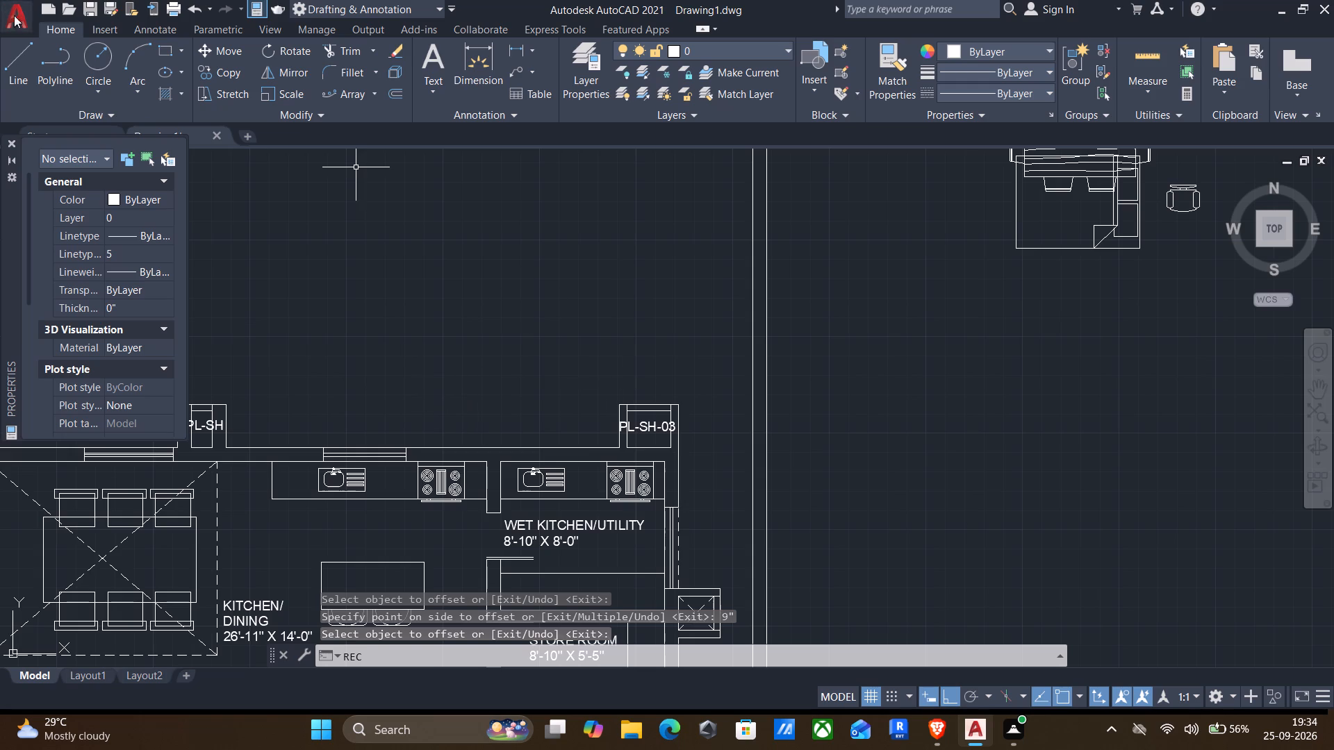
click(166, 51)
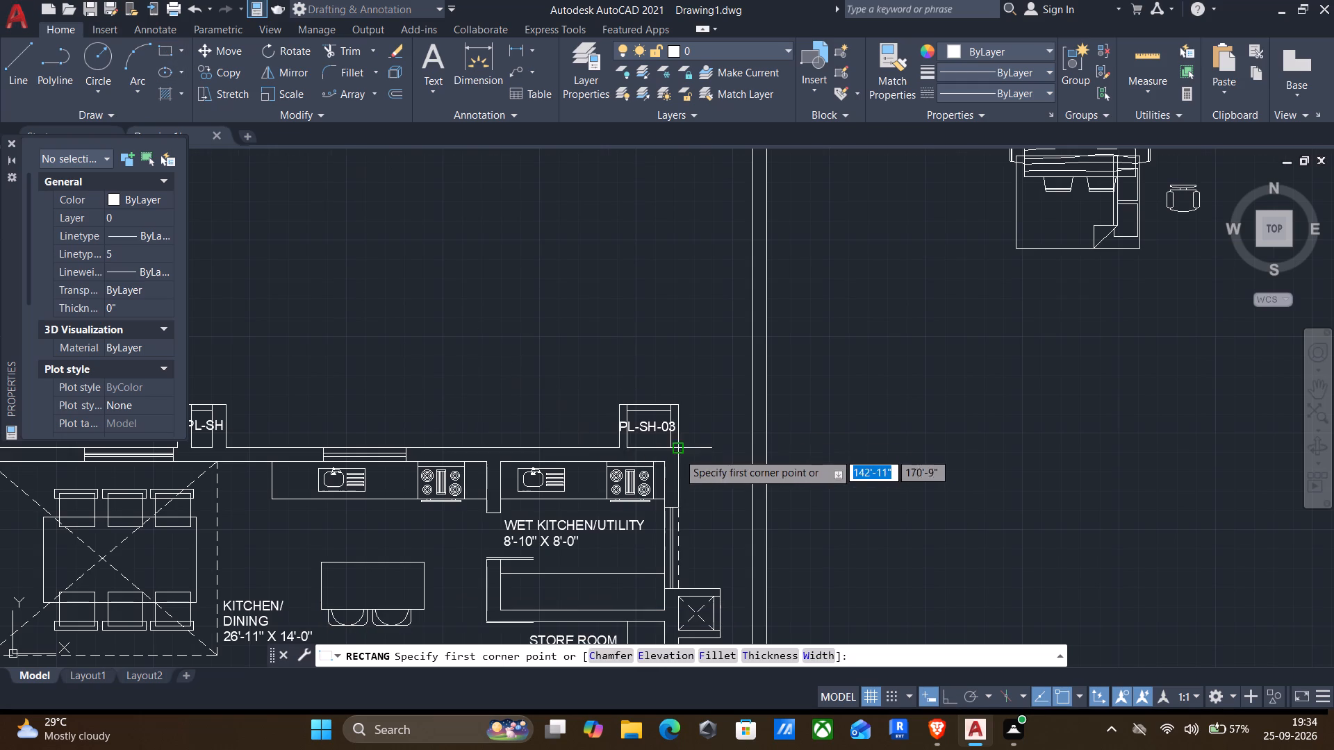
scroll(680, 451, up, 2)
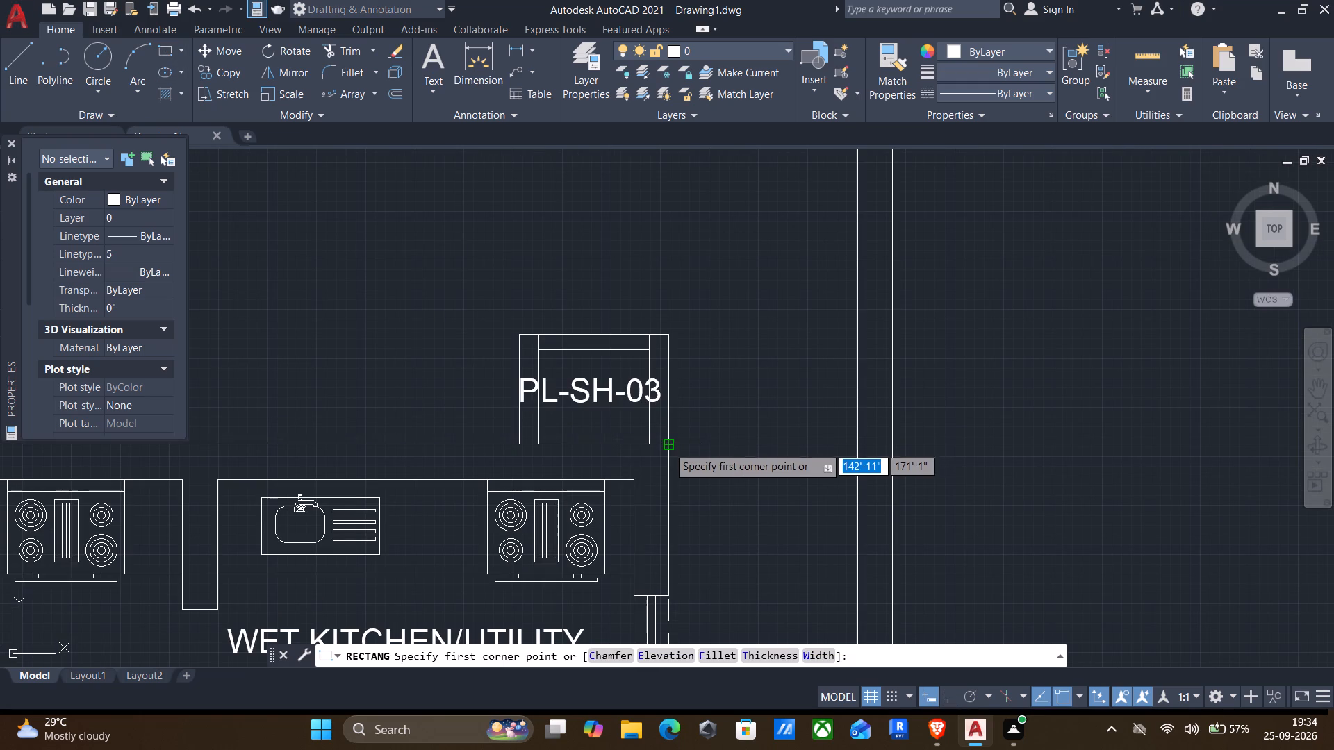
click(668, 447)
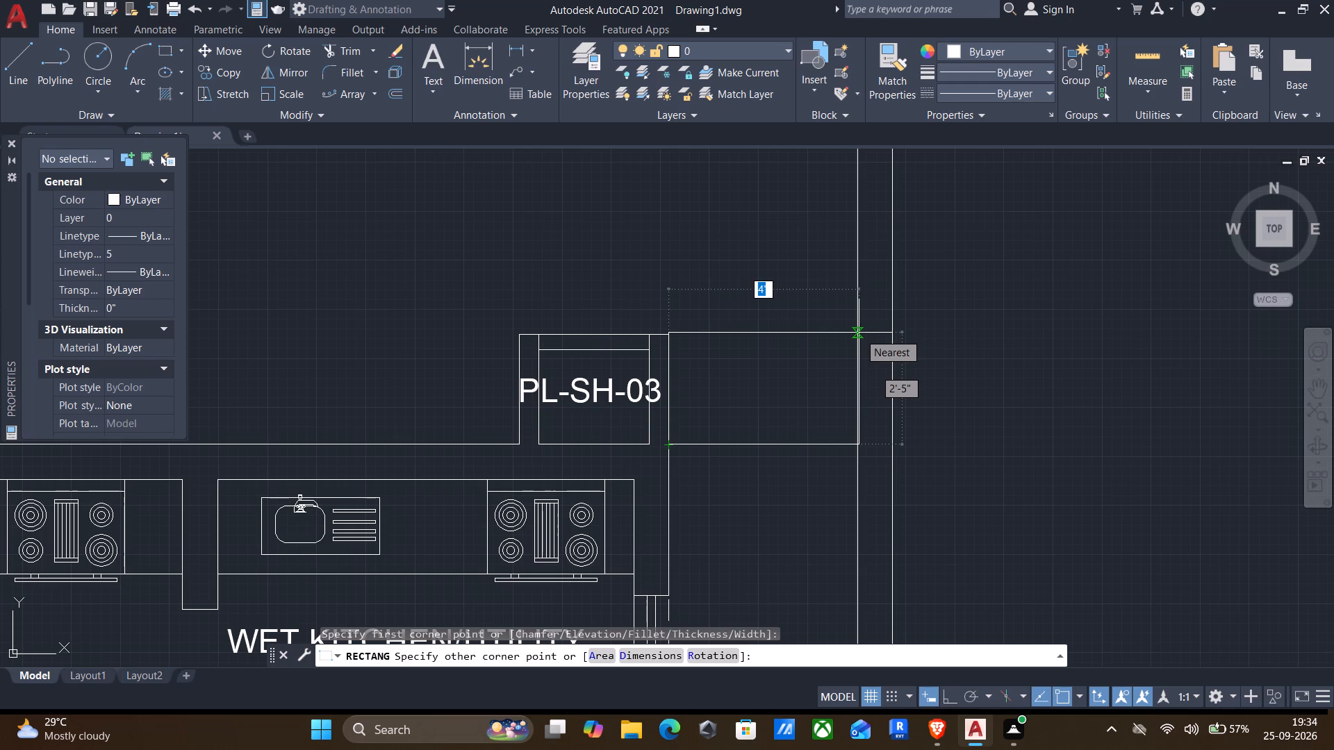
click(859, 333)
Draw a rectangle about 4' by 7'-7" beside WET KITCHEN/UTILITY, from the first rectangle's base to the top of the crossed duct.
scroll(850, 381, down, 2)
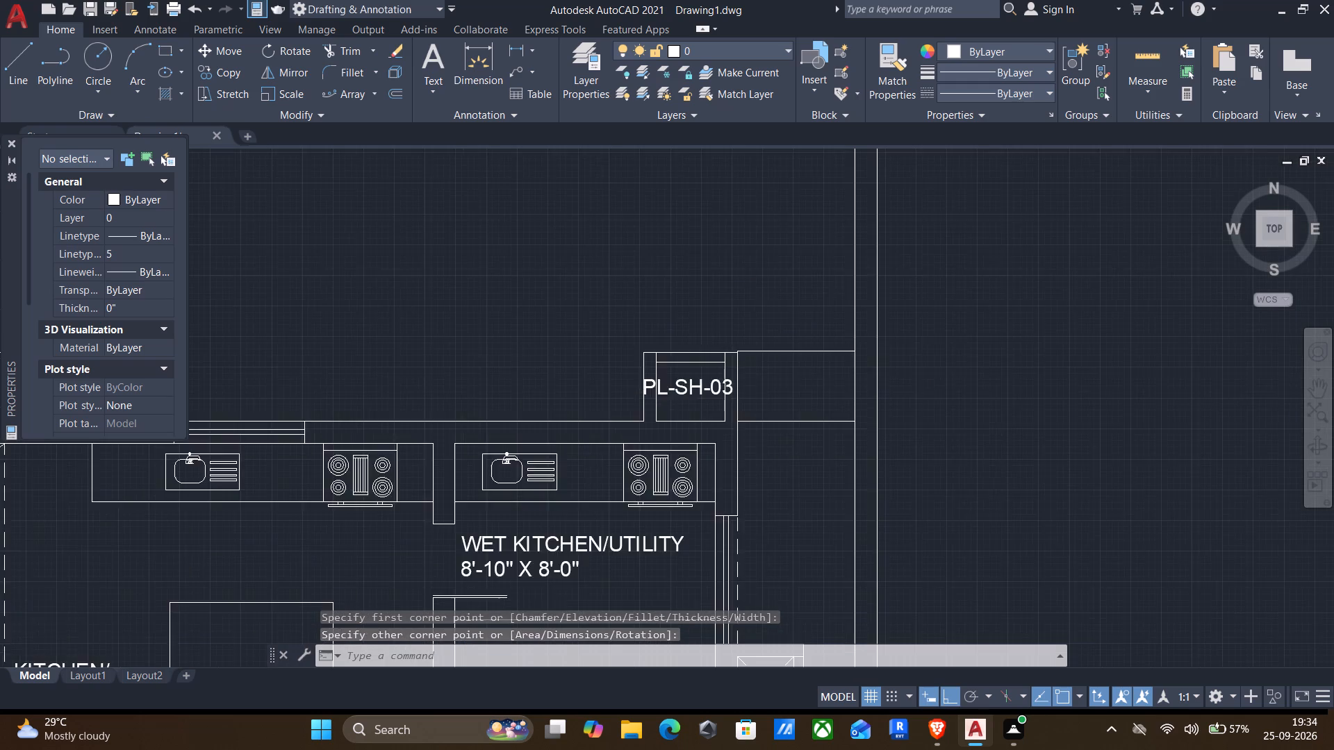
middle_drag(830, 416, 844, 305)
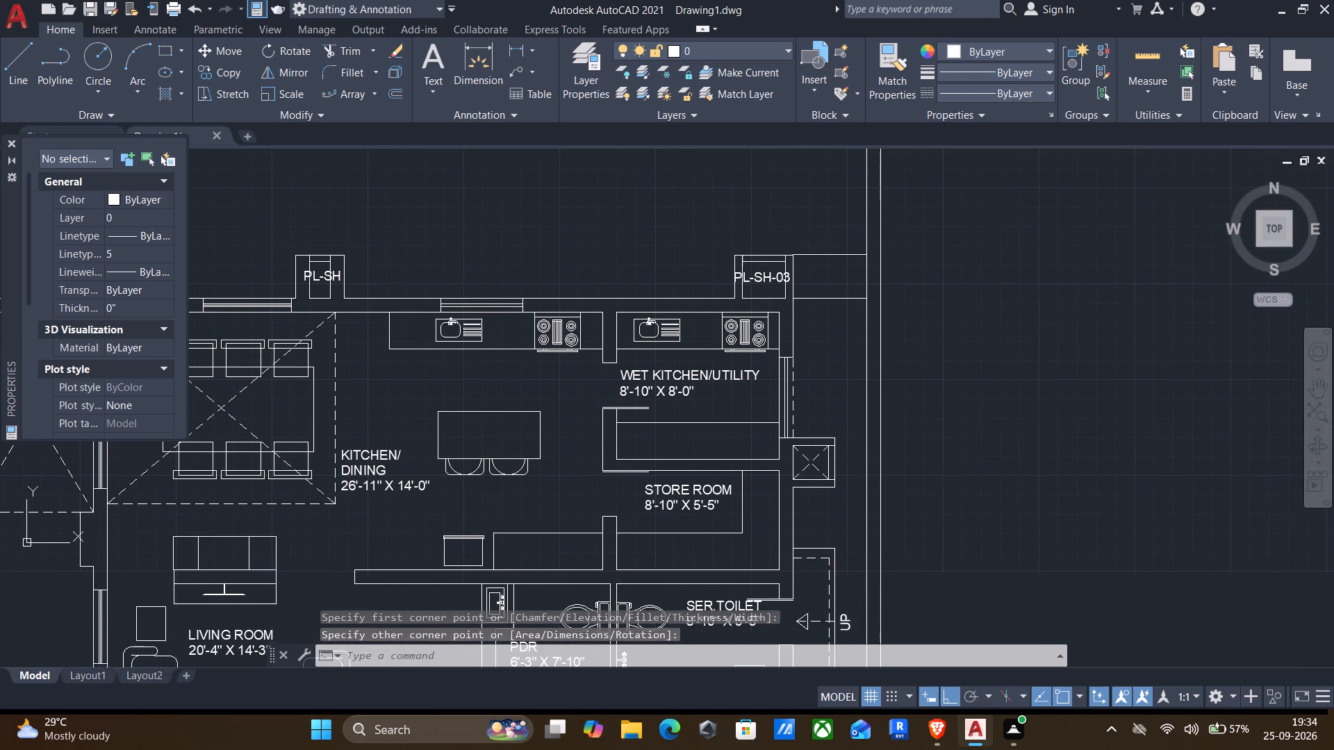
middle_drag(807, 369, 816, 329)
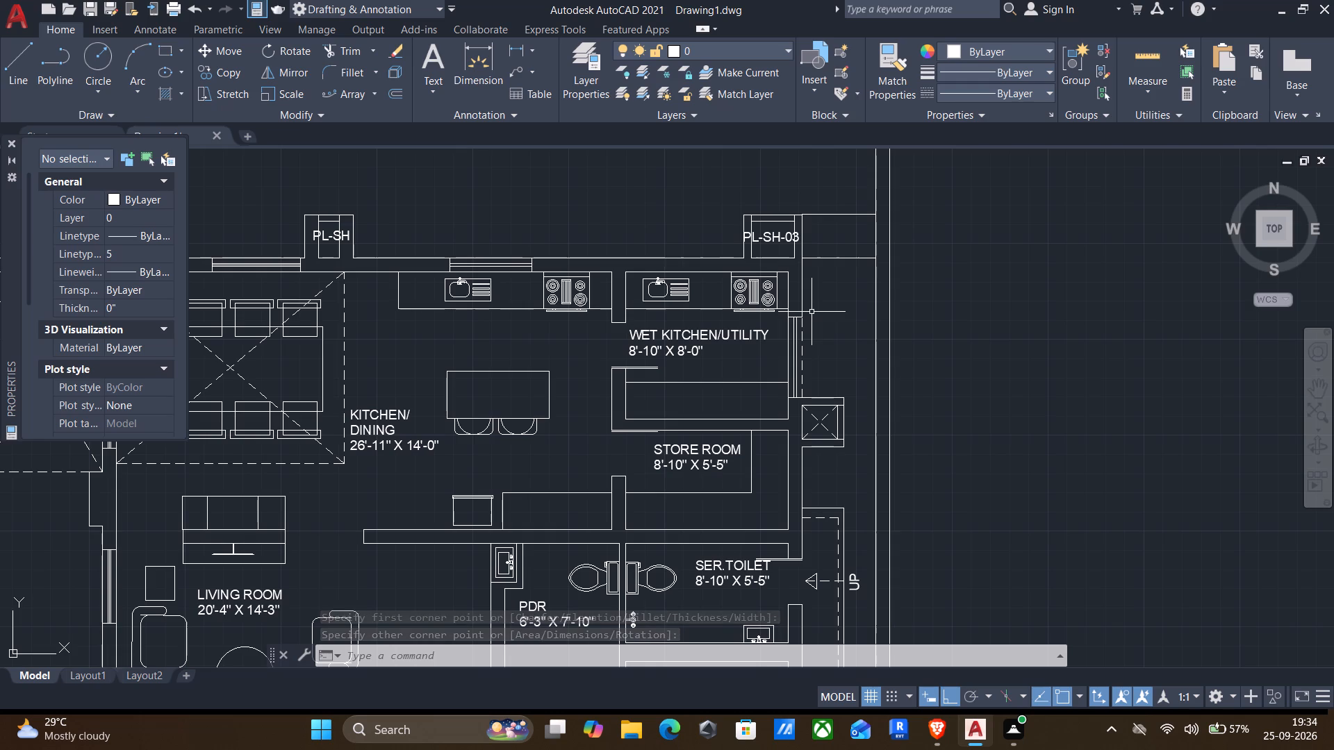
key(Return)
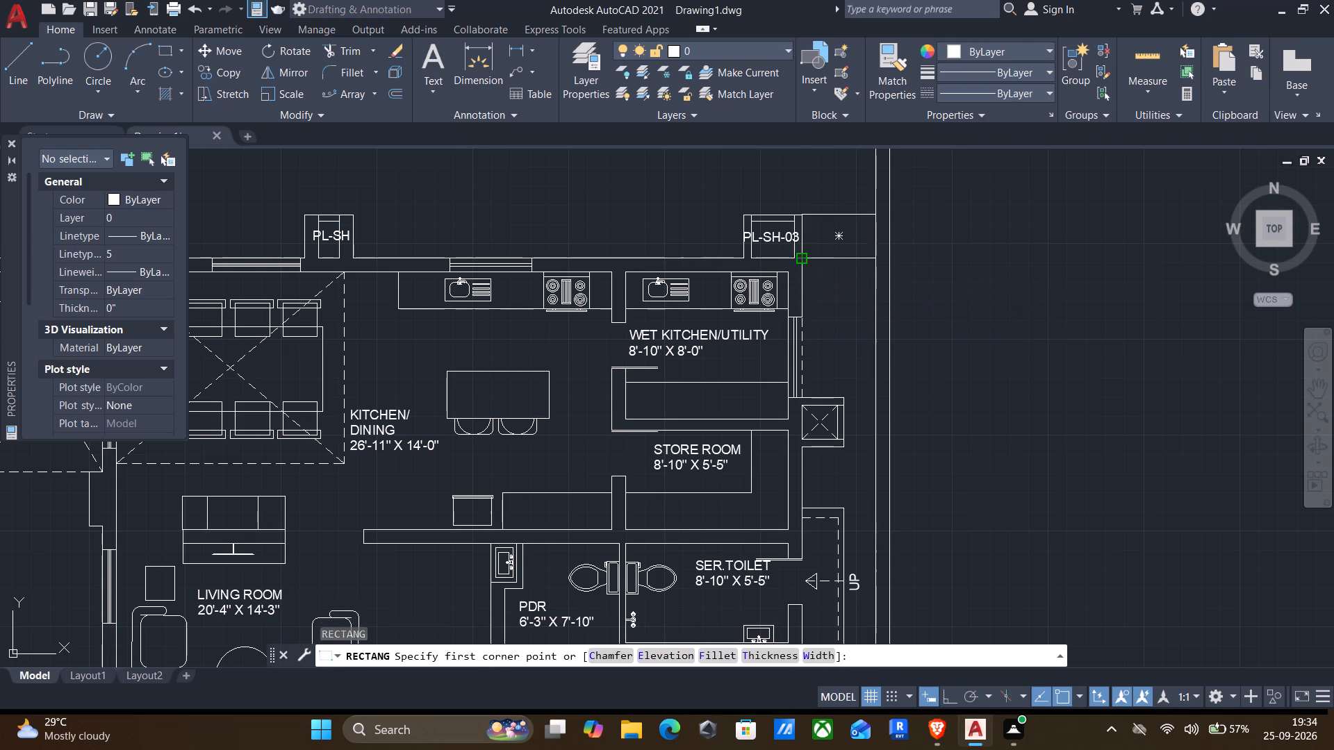
click(803, 256)
scroll(876, 397, up, 2)
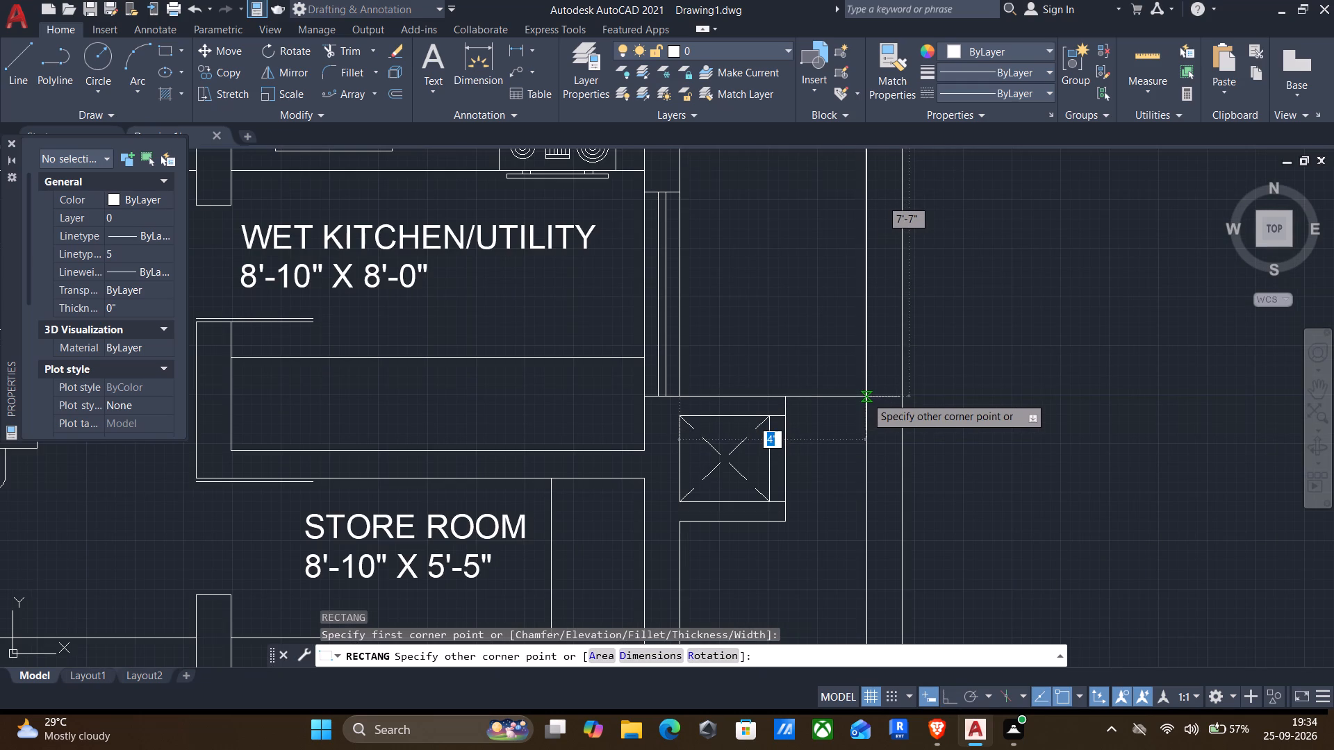
click(866, 397)
Draw a small rectangle about 2" deep in the northeast corner of the space beside WET KITCHEN/UTILITY, against the outer wall.
middle_drag(816, 346, 784, 477)
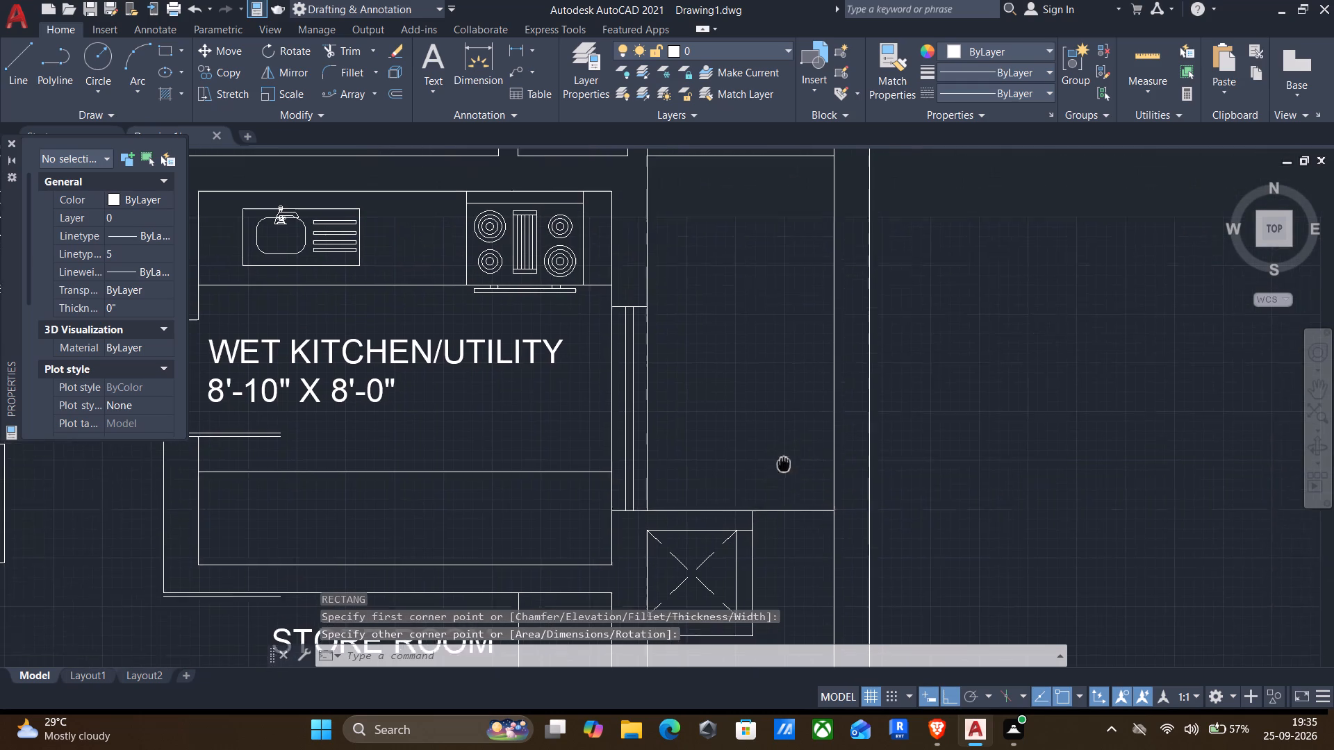
middle_drag(784, 477, 784, 506)
key(r)
text(EC)
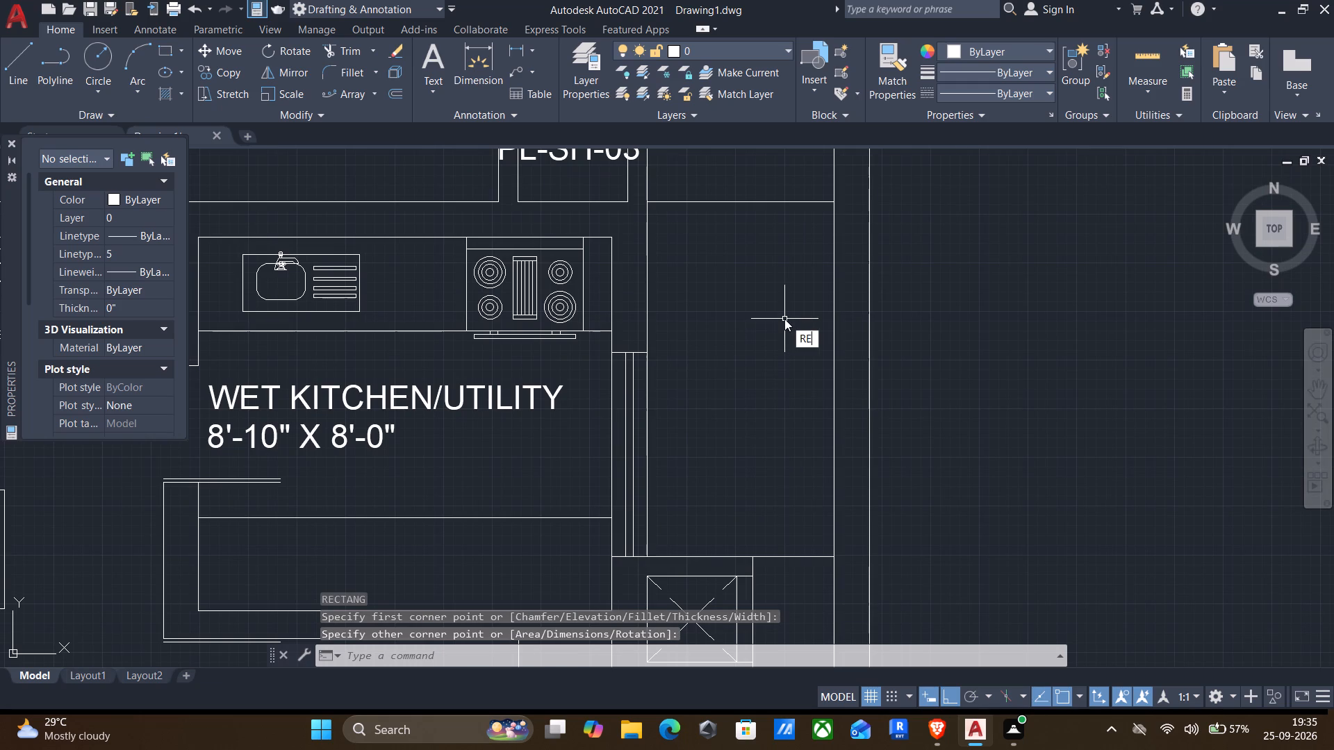
key(Return)
scroll(797, 198, up, 1)
middle_drag(792, 203, 743, 337)
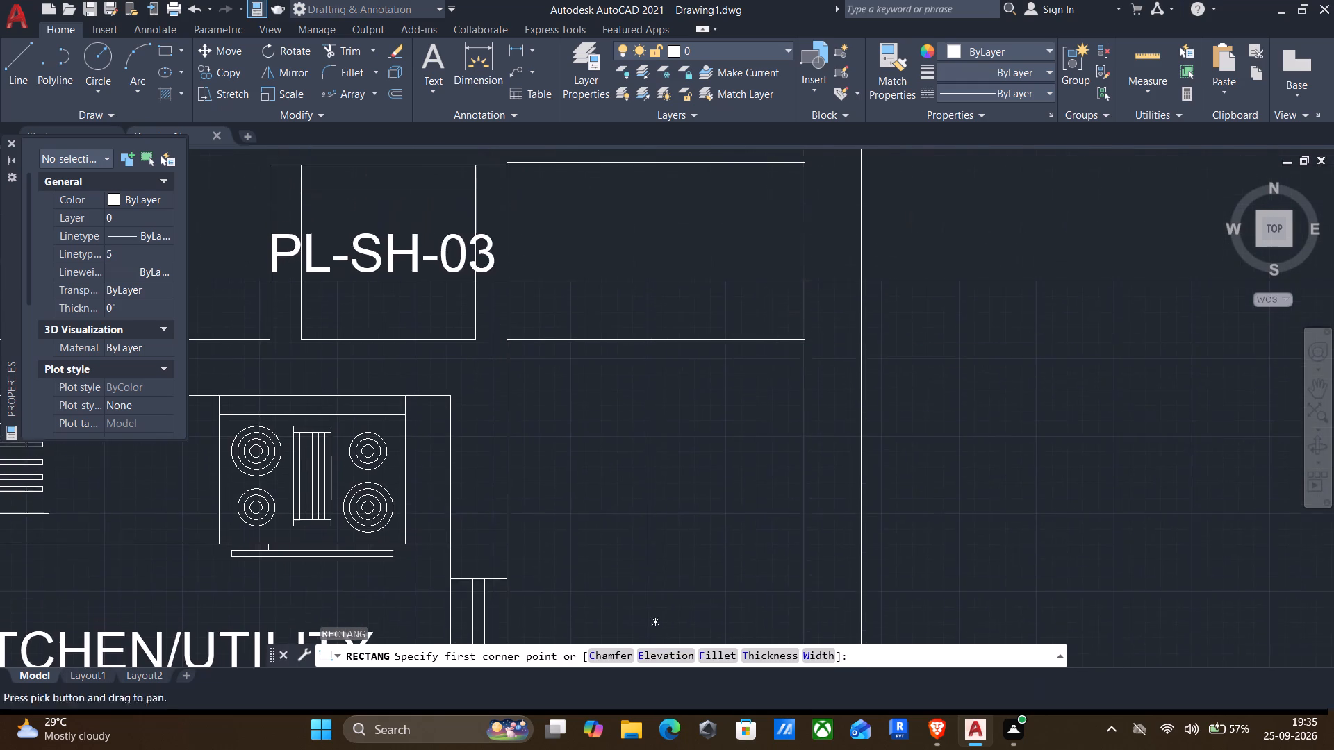
scroll(735, 351, up, 2)
click(759, 320)
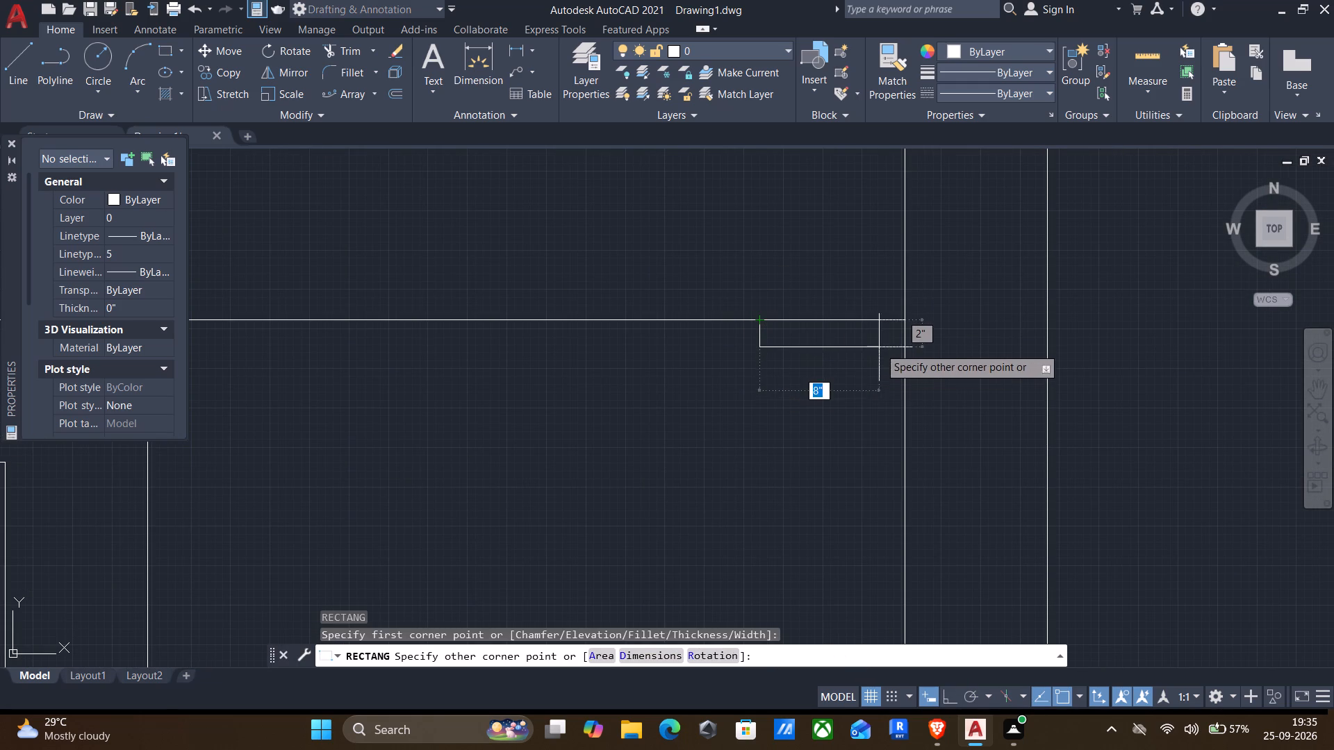
click(903, 345)
Array-copy the small corner rectangle southward along the outer wall as 15 items spaced 6" apart.
click(686, 269)
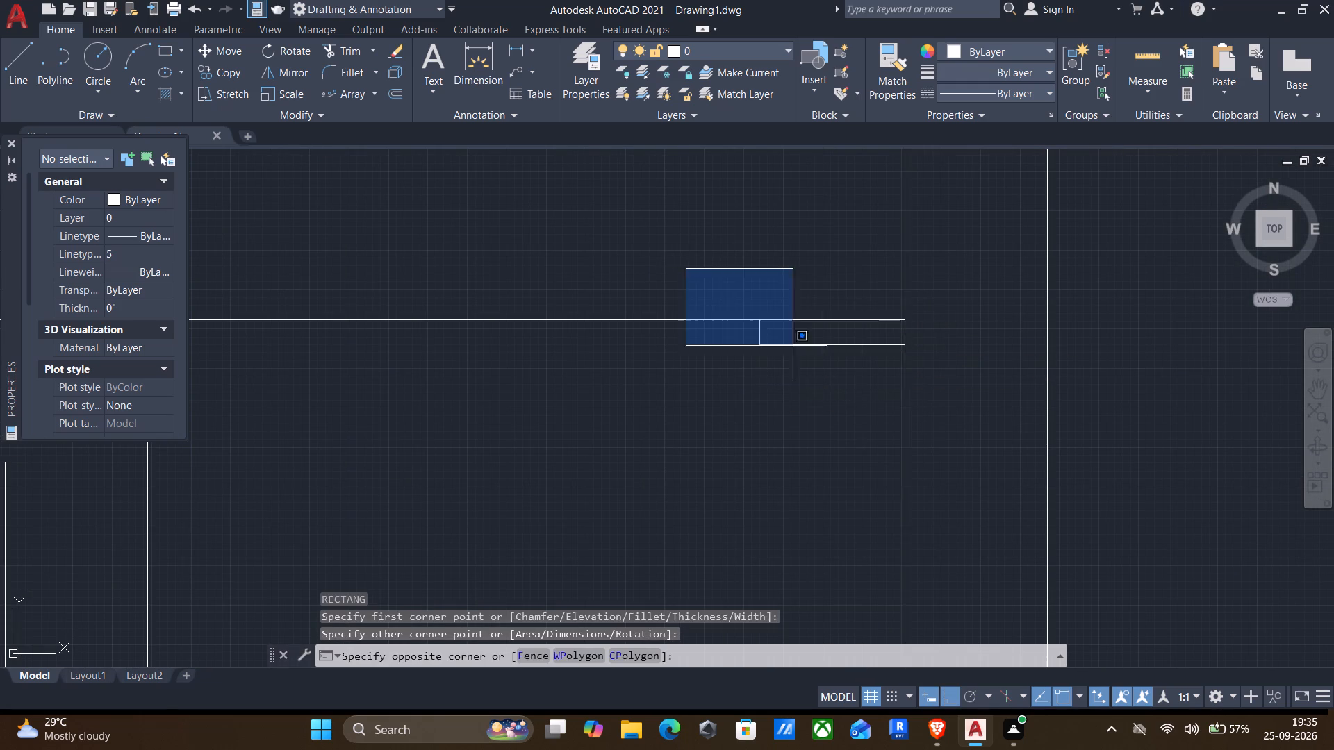
click(948, 401)
key(c)
key(o)
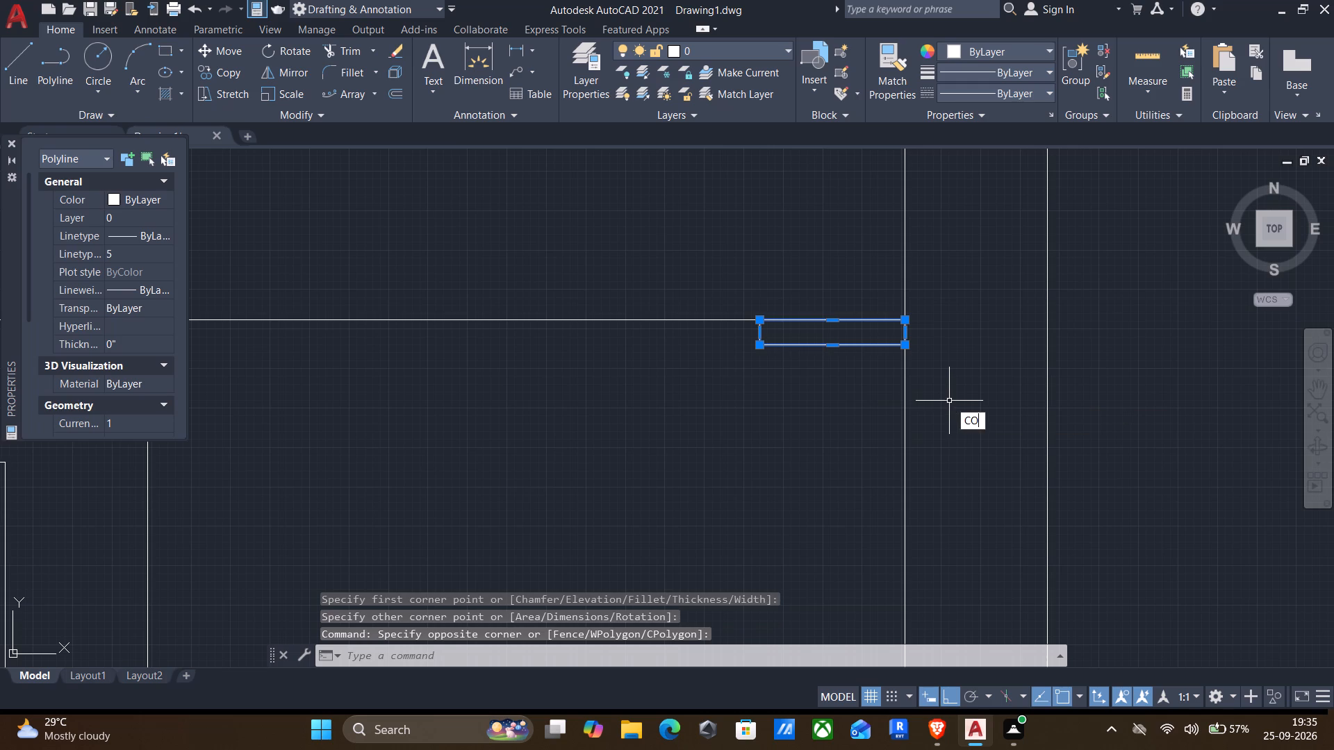
key(Return)
click(756, 322)
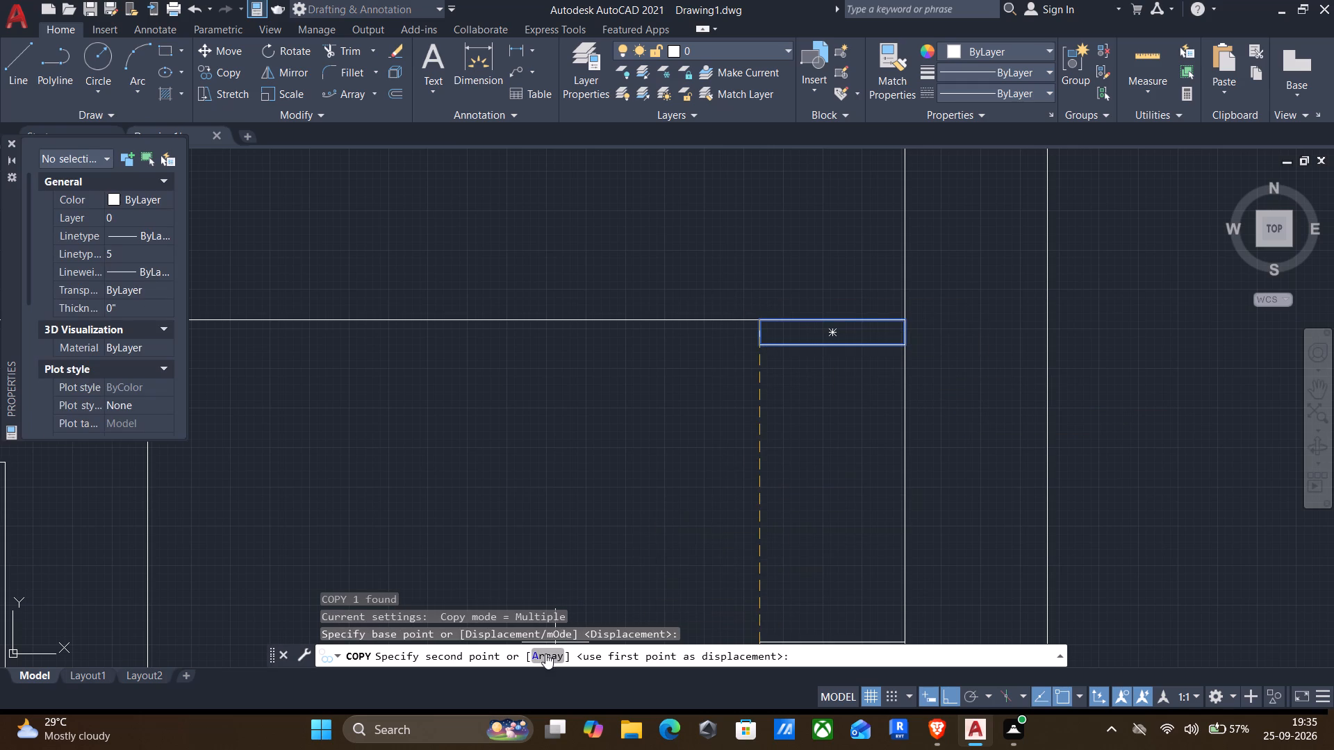
click(545, 653)
scroll(665, 478, down, 1)
middle_drag(761, 444, 793, 275)
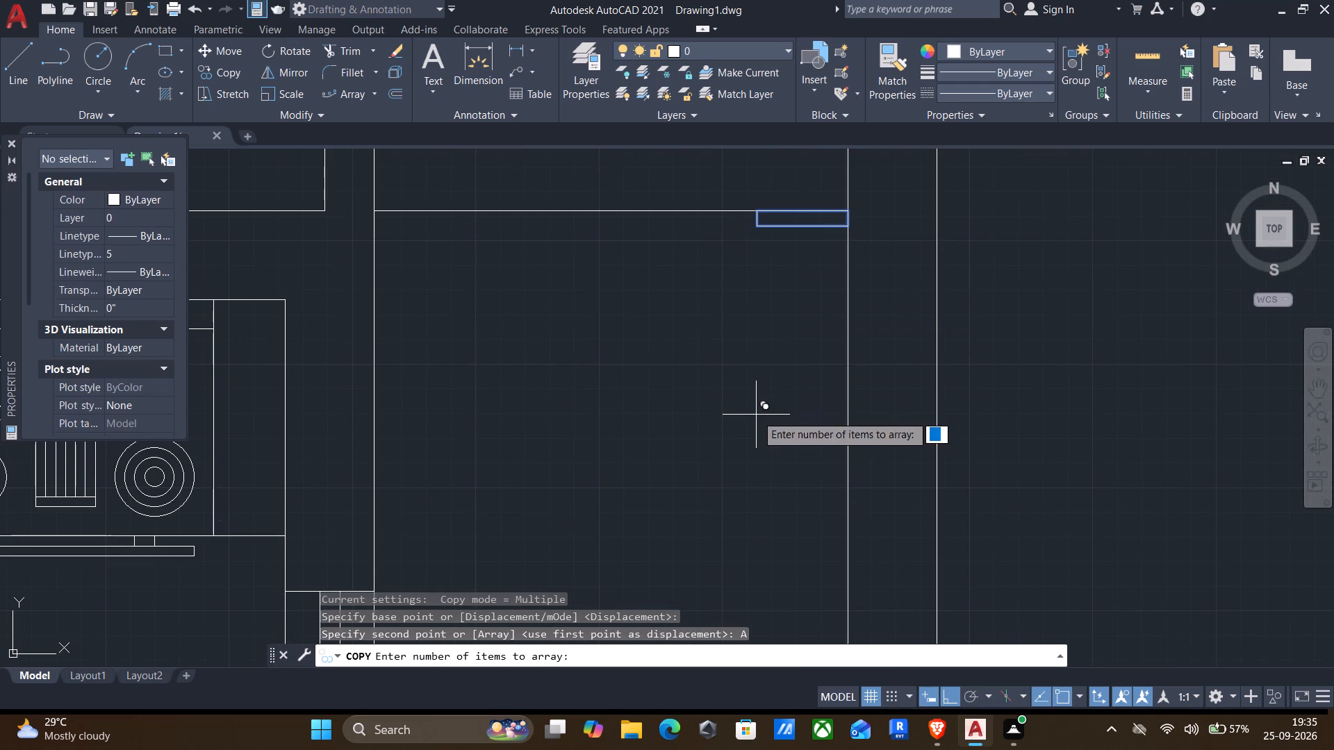
middle_drag(764, 400, 779, 288)
scroll(777, 299, down, 1)
middle_drag(764, 390, 799, 214)
scroll(799, 214, down, 1)
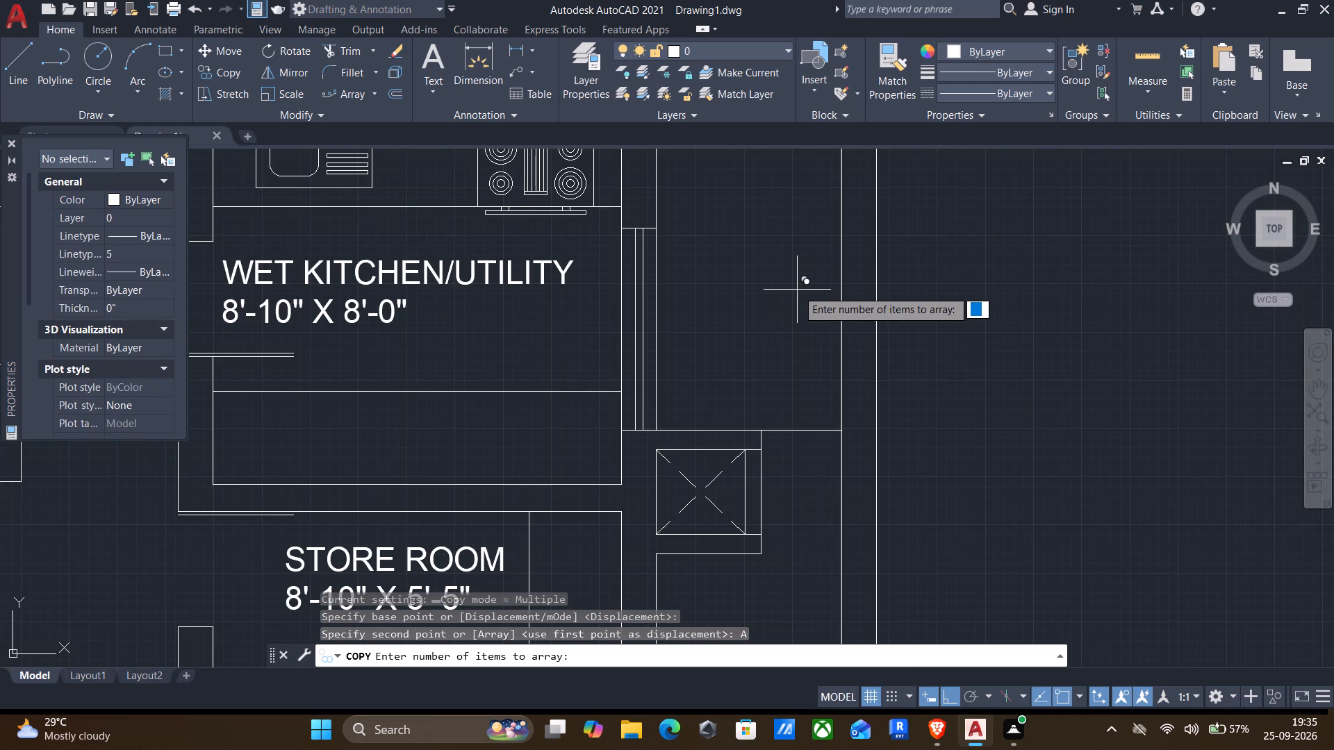
text(15)
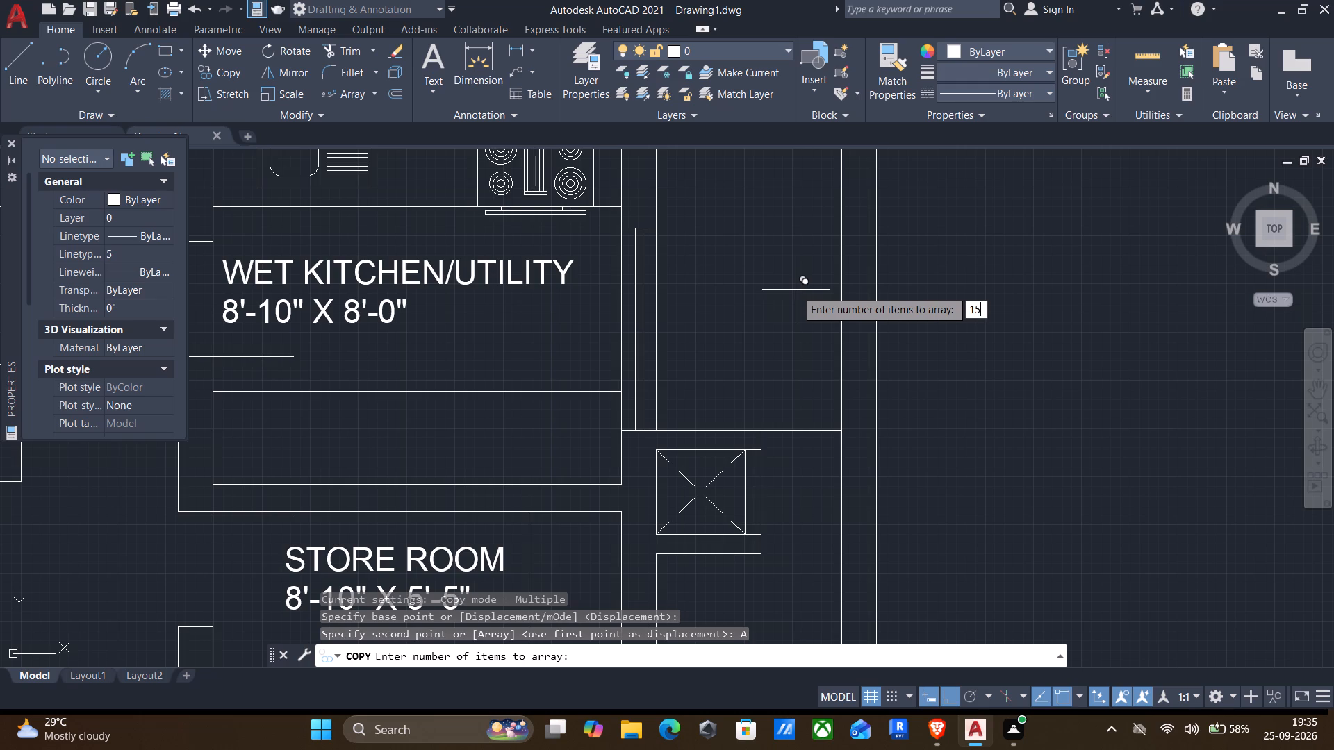
key(Return)
scroll(796, 292, down, 1)
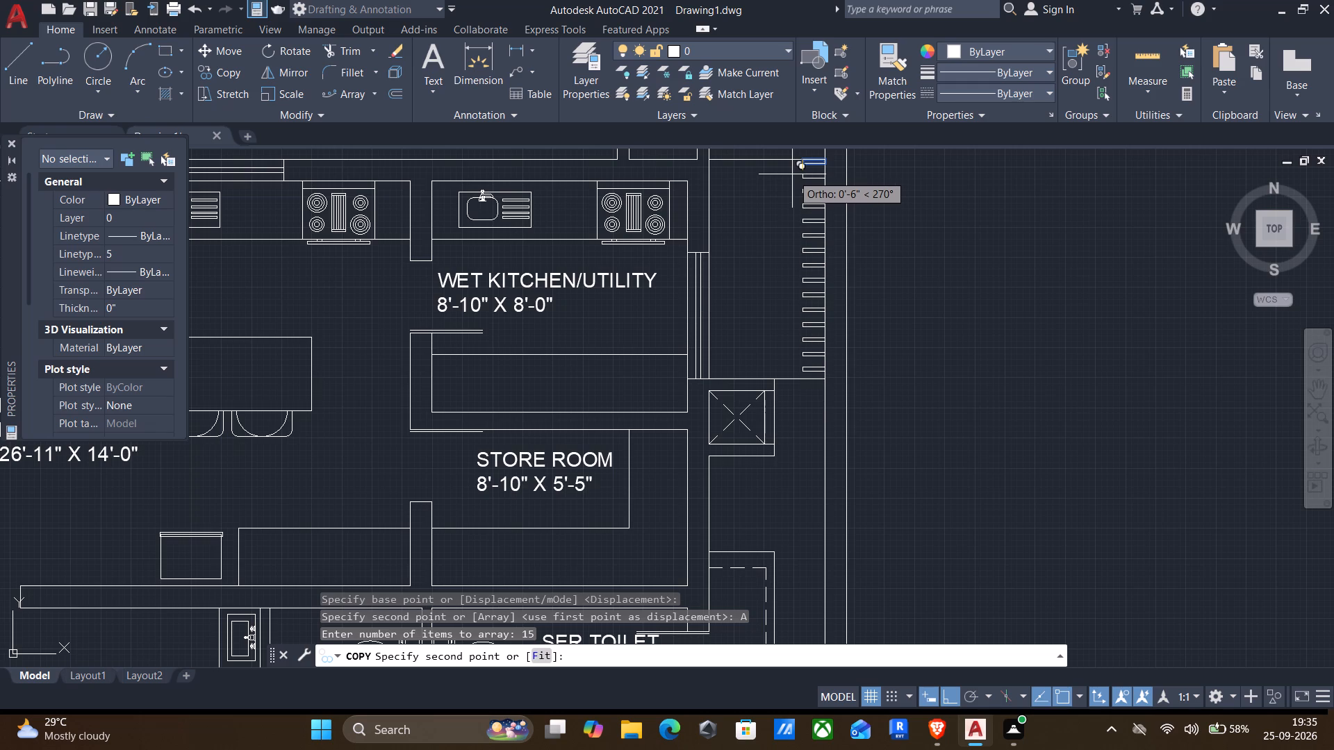
text(6")
key(Return)
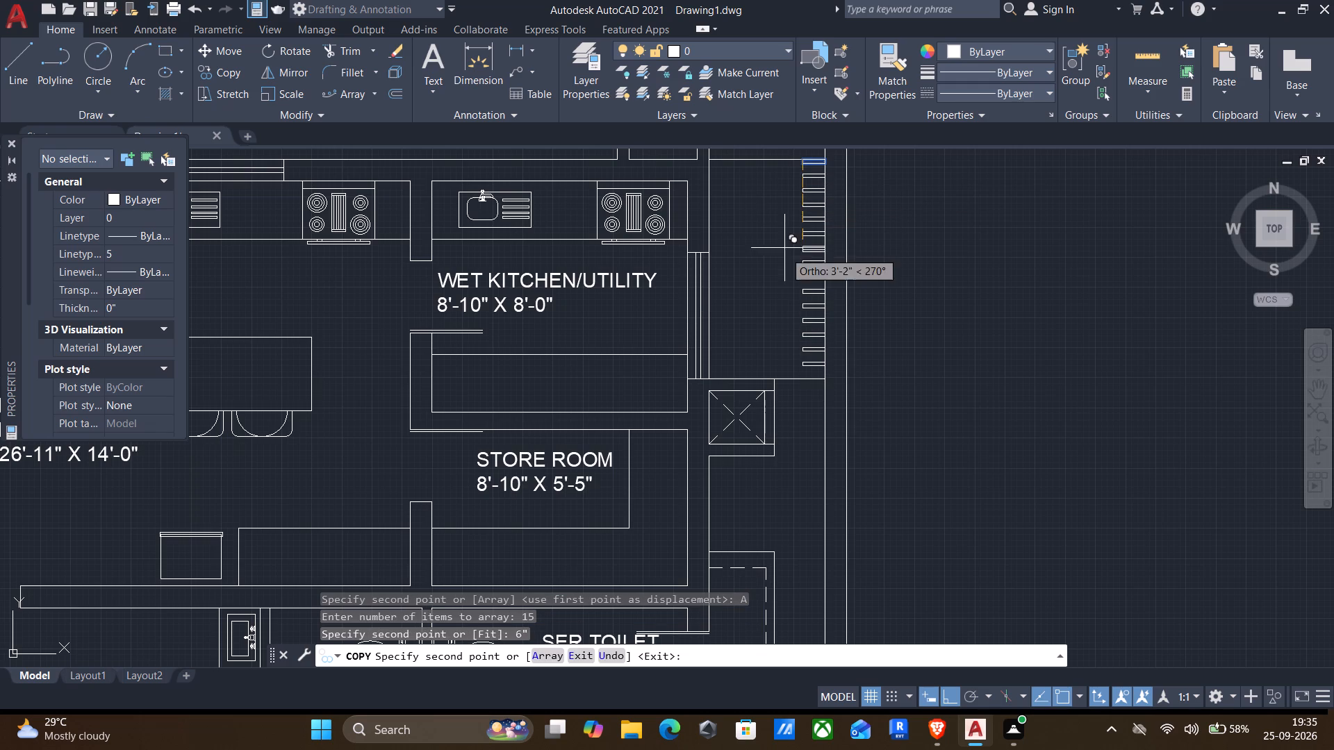
Place one more copy of the small rectangle about 7'-5" south of the original, at the base of the side space.
scroll(796, 373, up, 2)
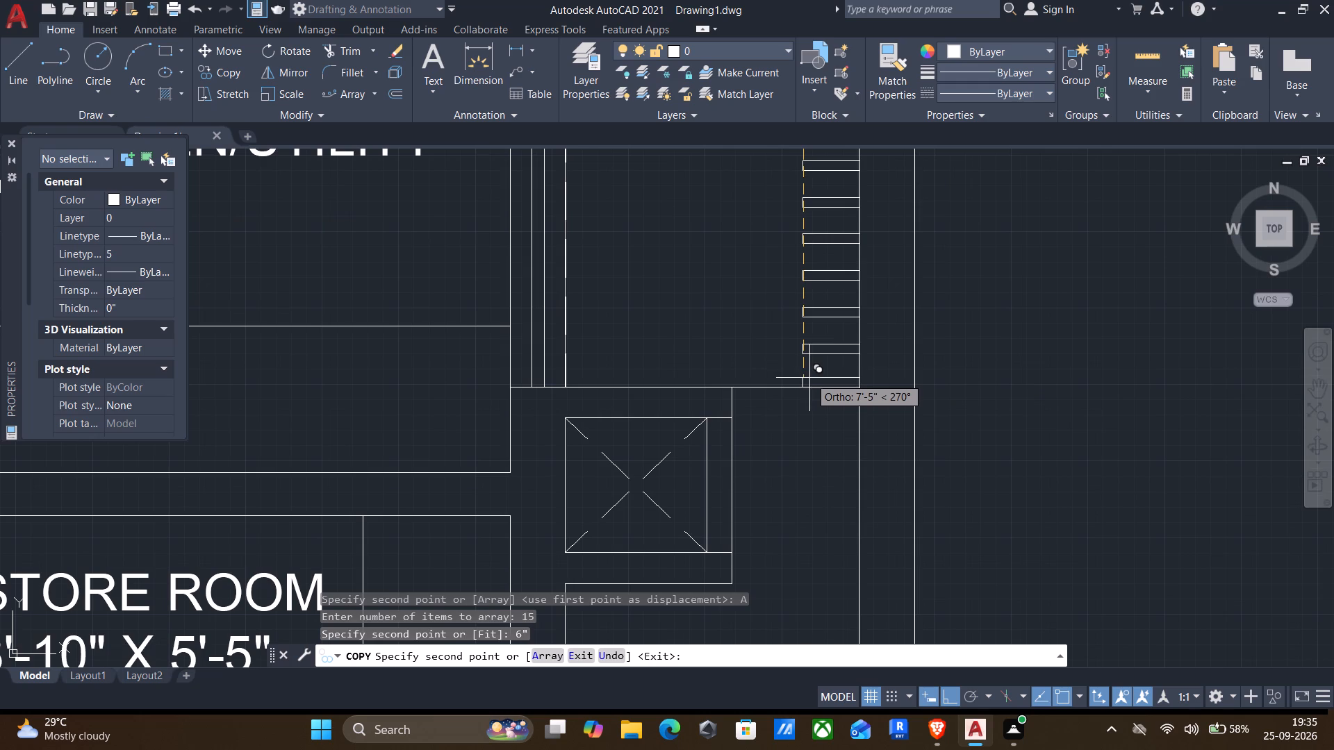
click(807, 377)
key(Escape)
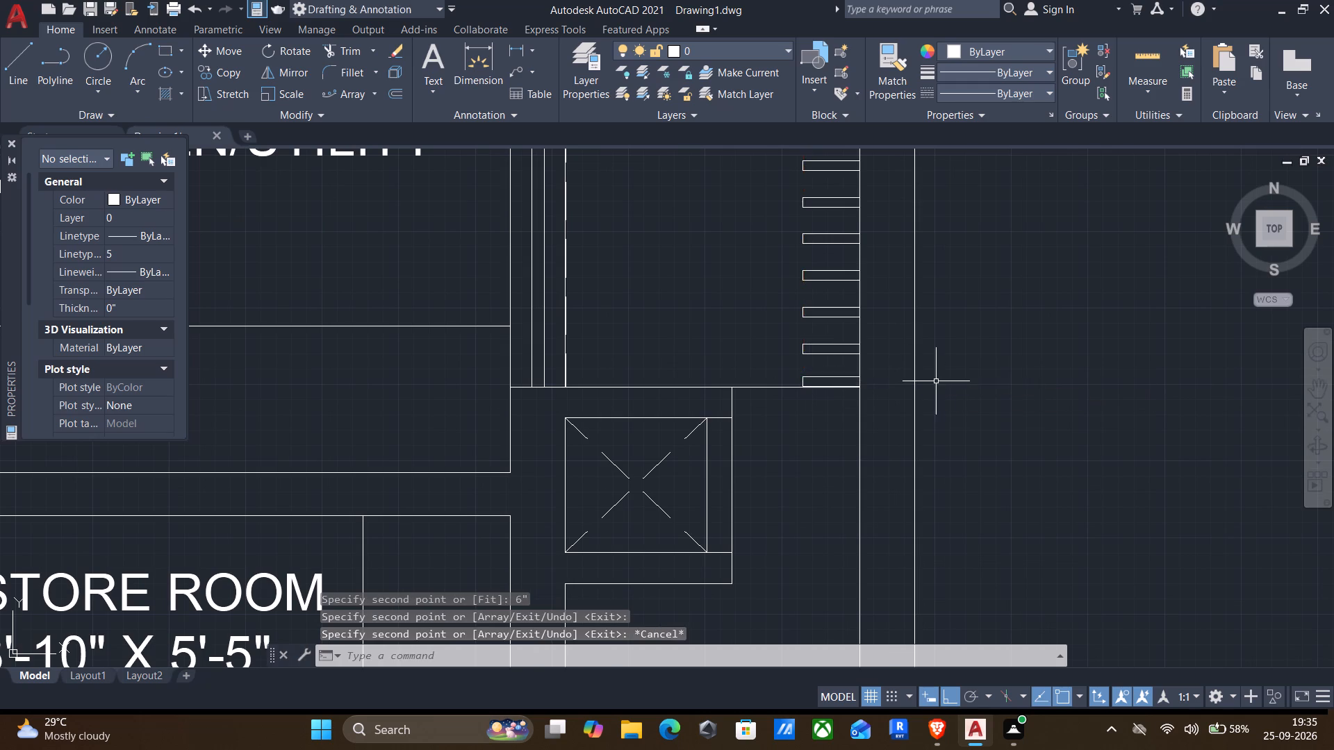
Move both outer wall lines about 2'-3" east, away from the house.
scroll(937, 382, down, 2)
middle_drag(946, 369, 928, 401)
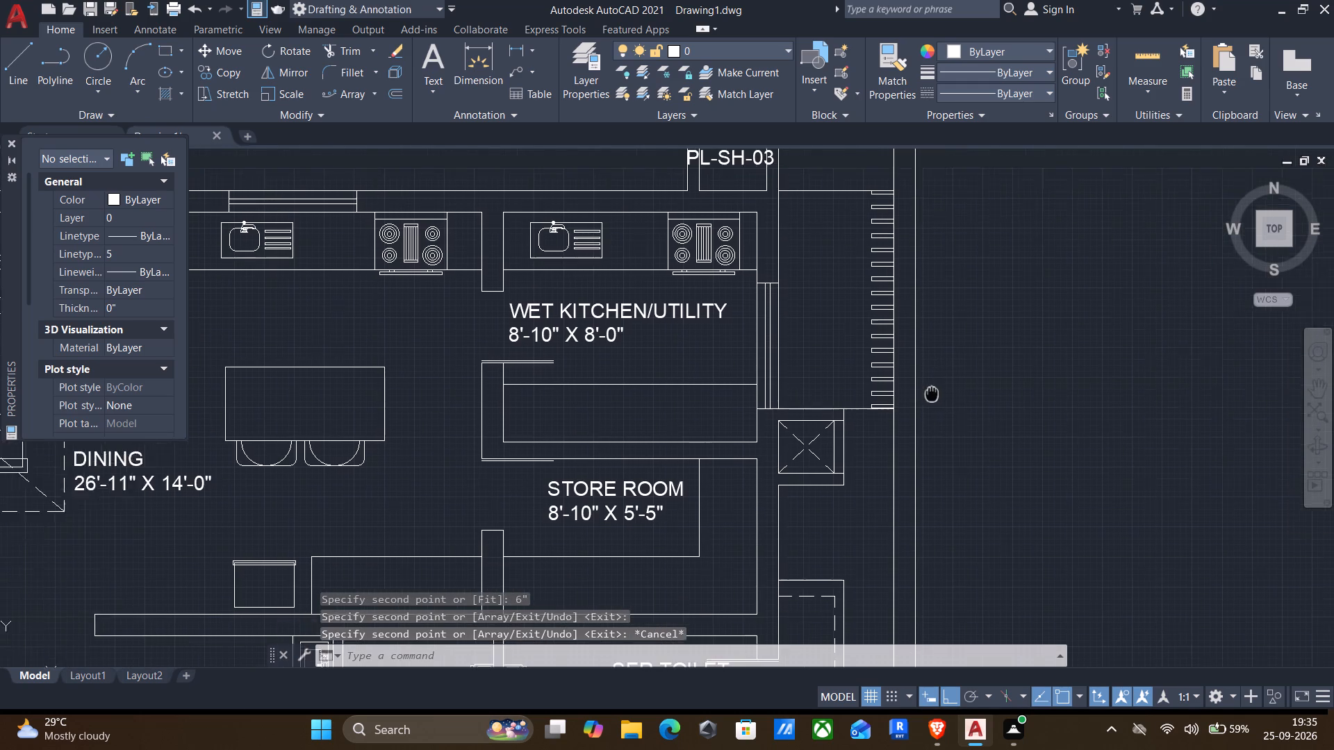
middle_drag(928, 401, 923, 422)
middle_drag(924, 421, 912, 536)
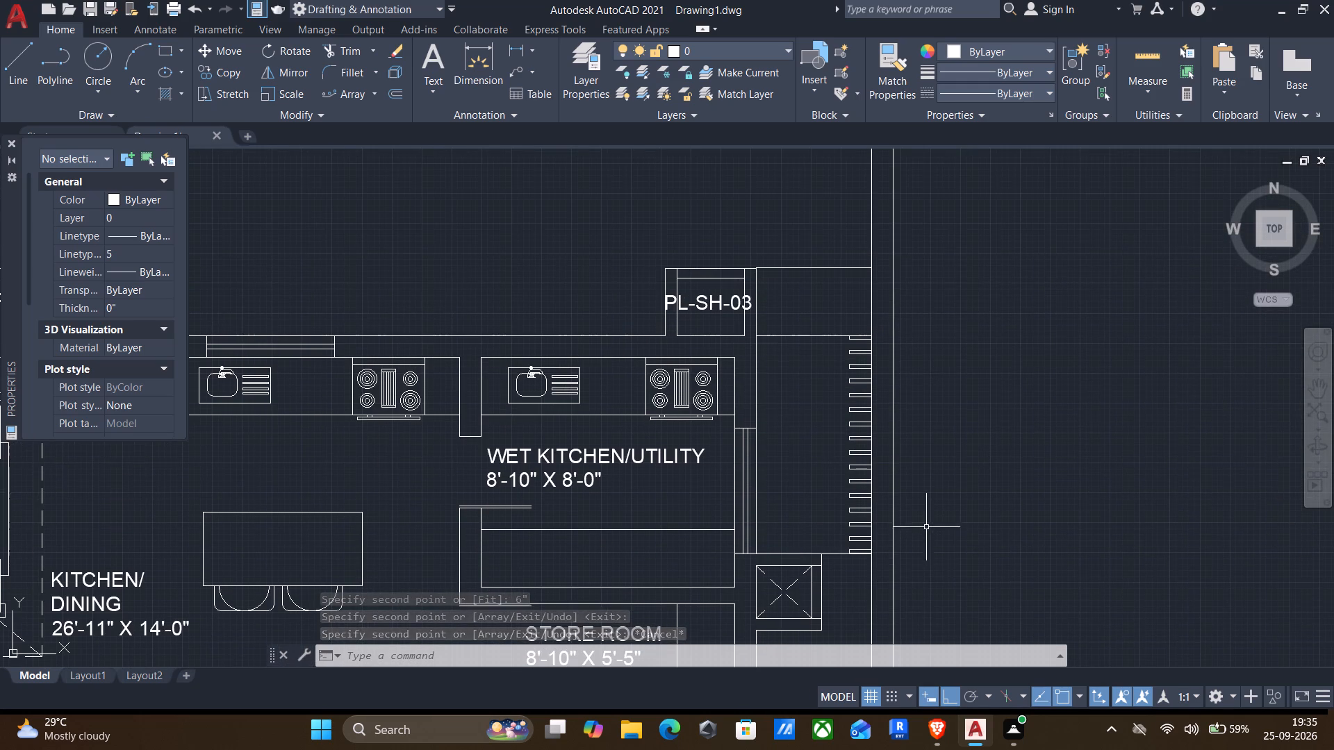
middle_drag(928, 526, 1030, 502)
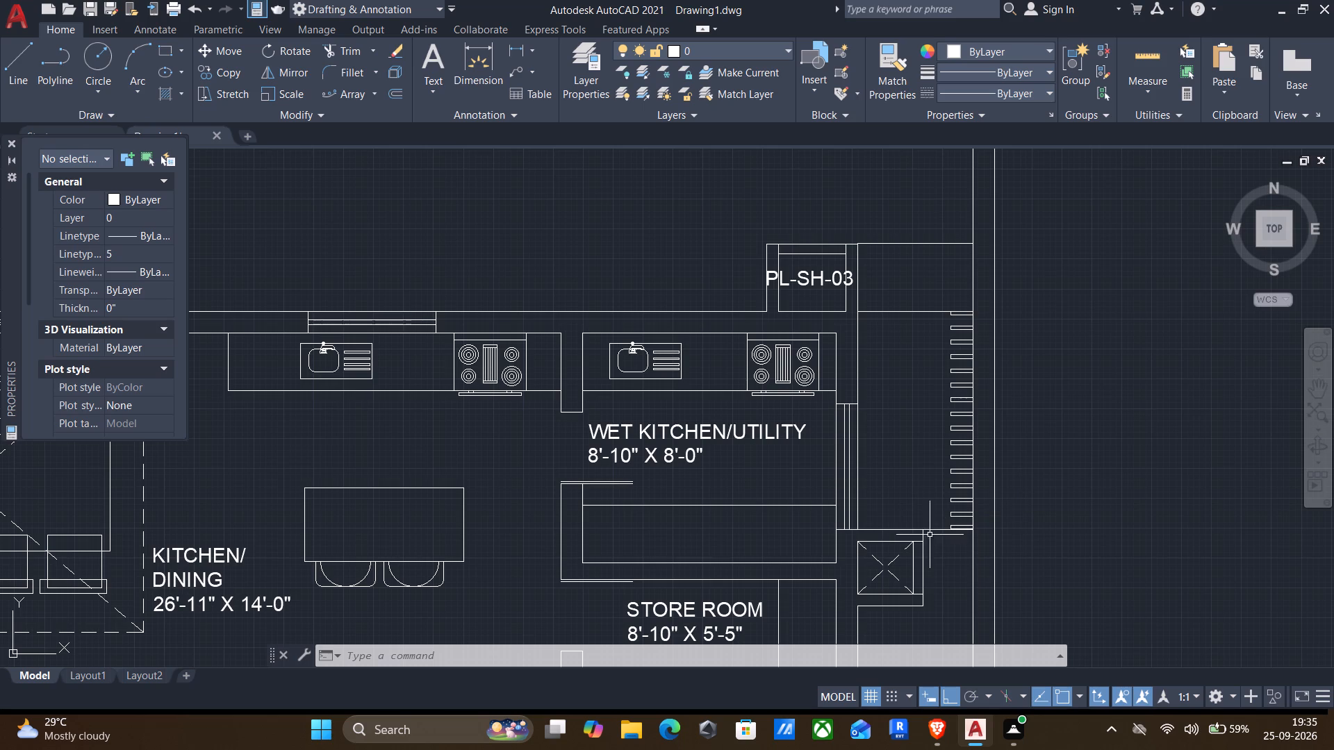
middle_drag(933, 541, 959, 282)
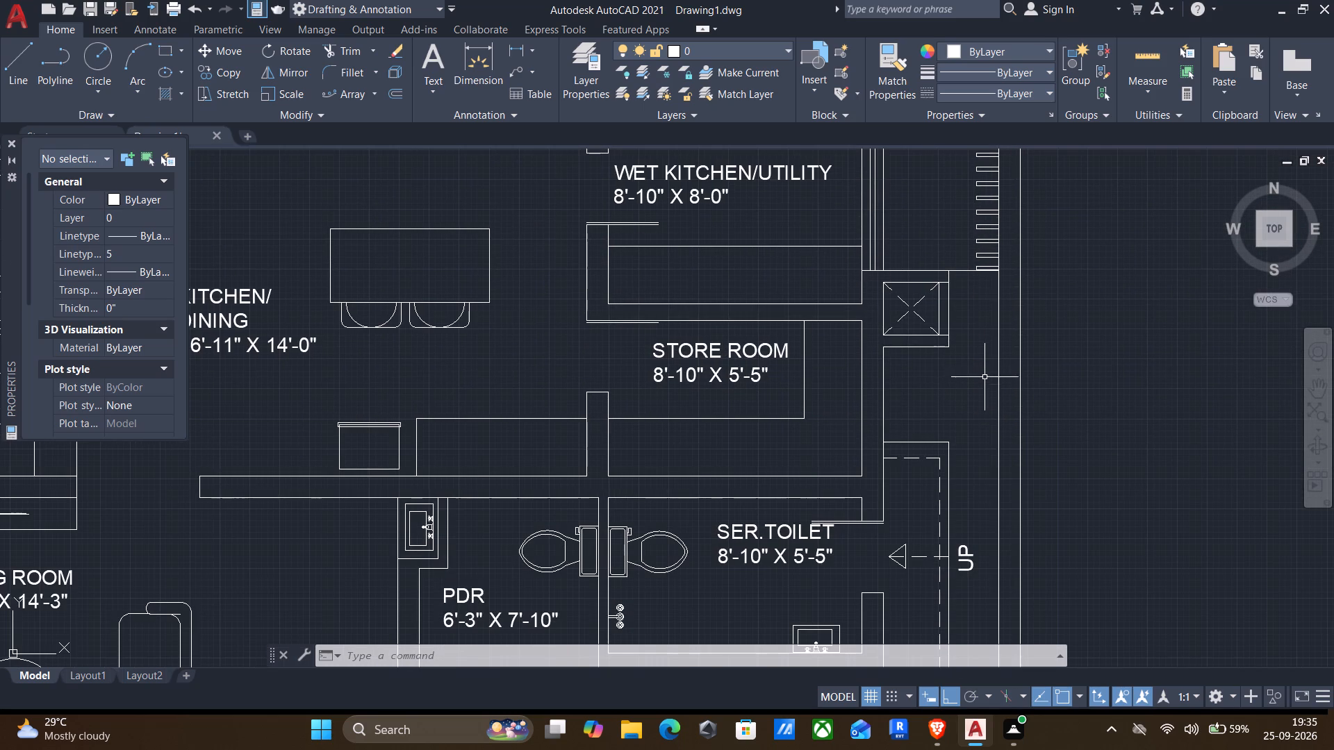
scroll(996, 372, down, 1)
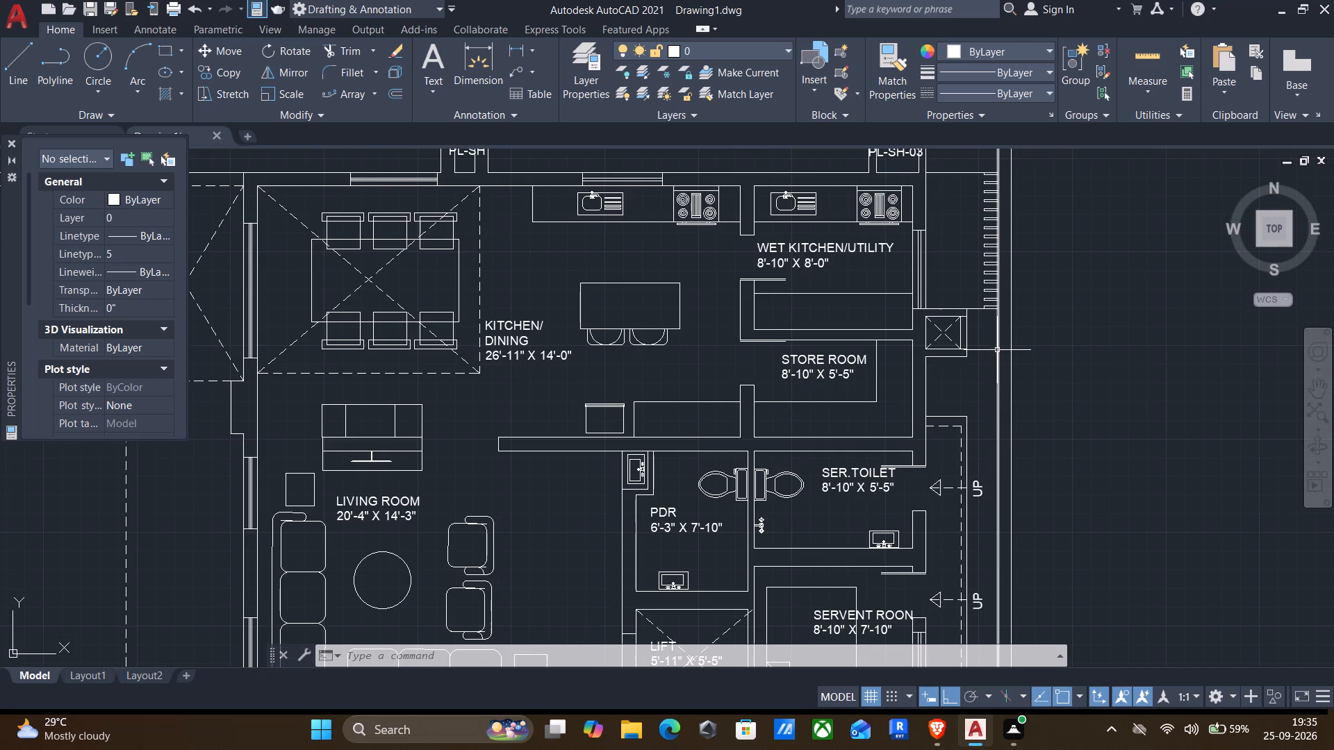
click(1030, 403)
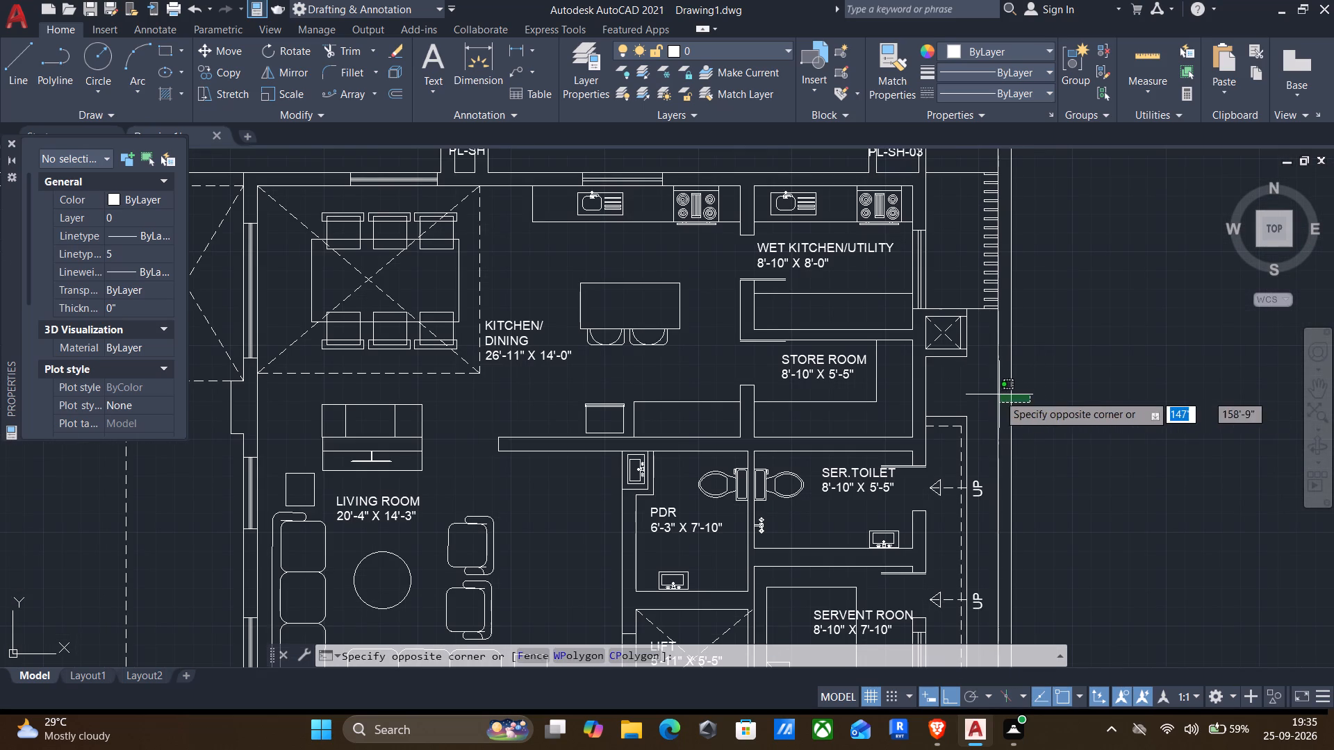
click(989, 398)
scroll(1080, 405, down, 1)
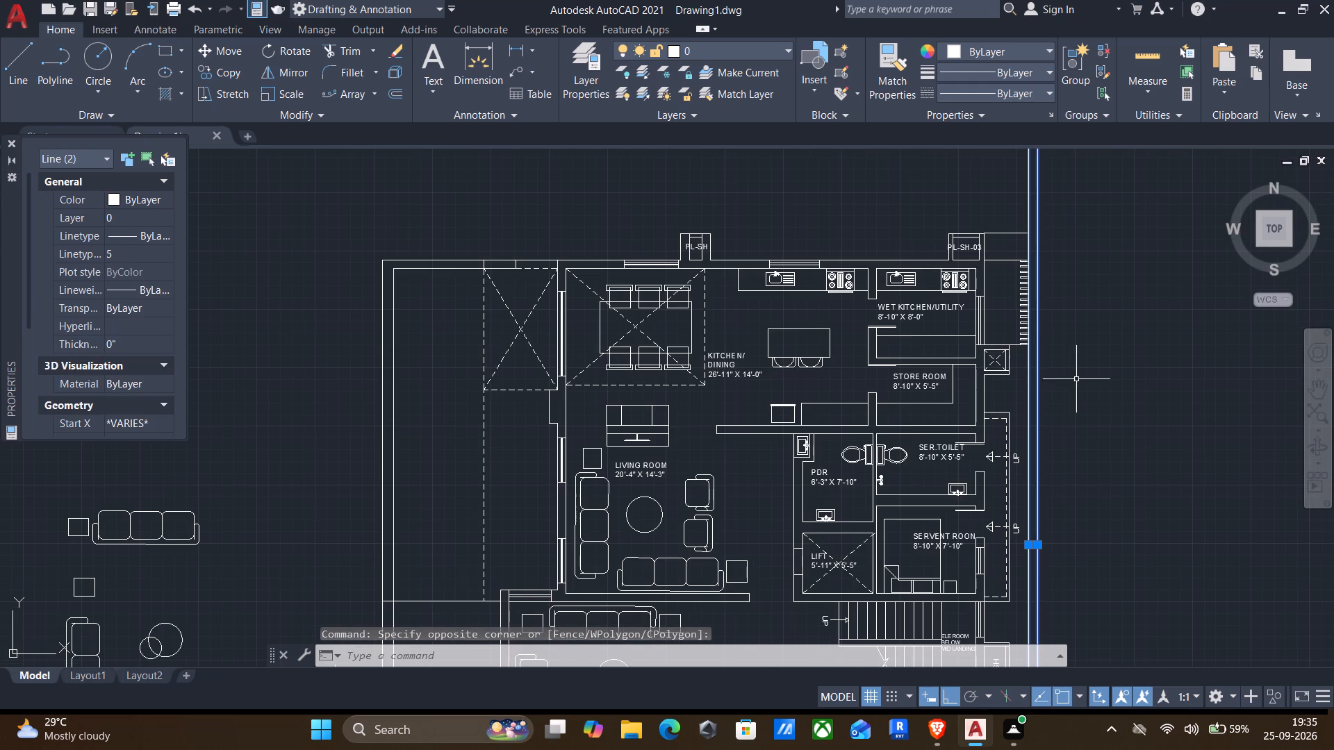
key(m)
key(Return)
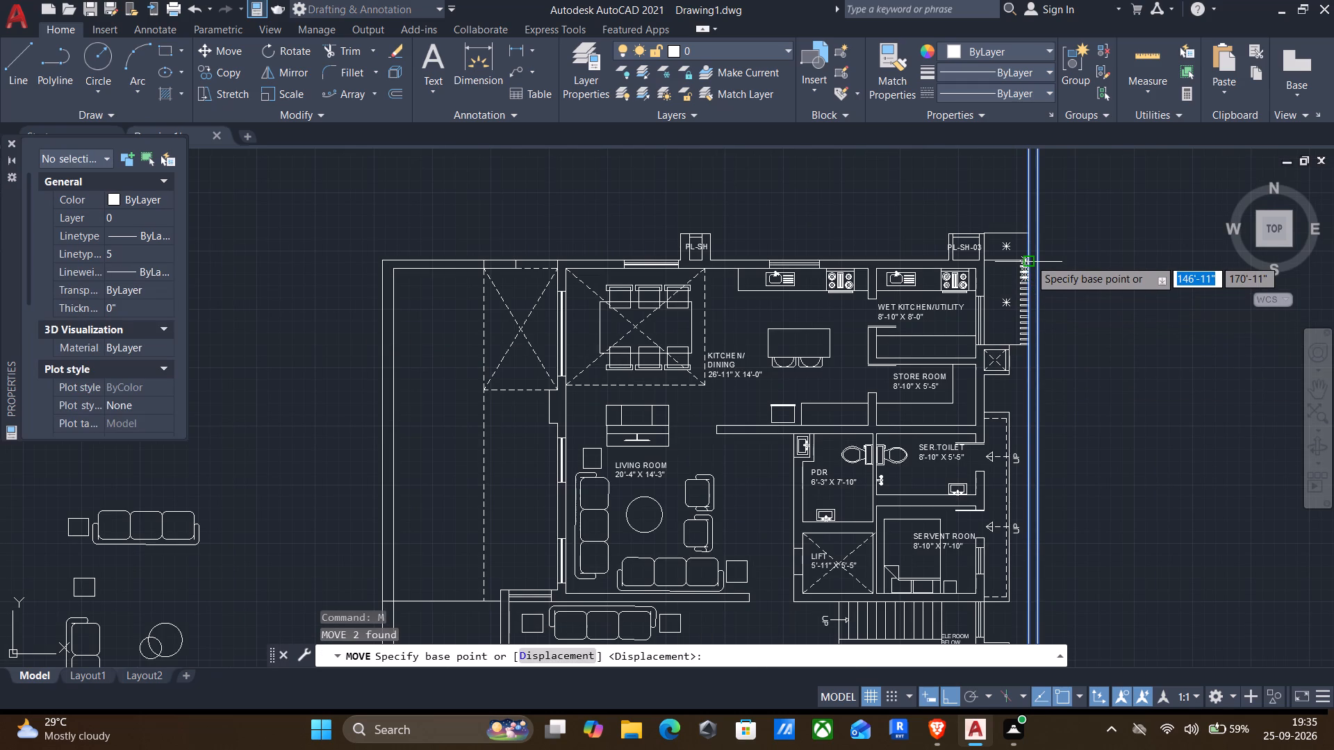
scroll(1029, 256, up, 2)
click(1019, 267)
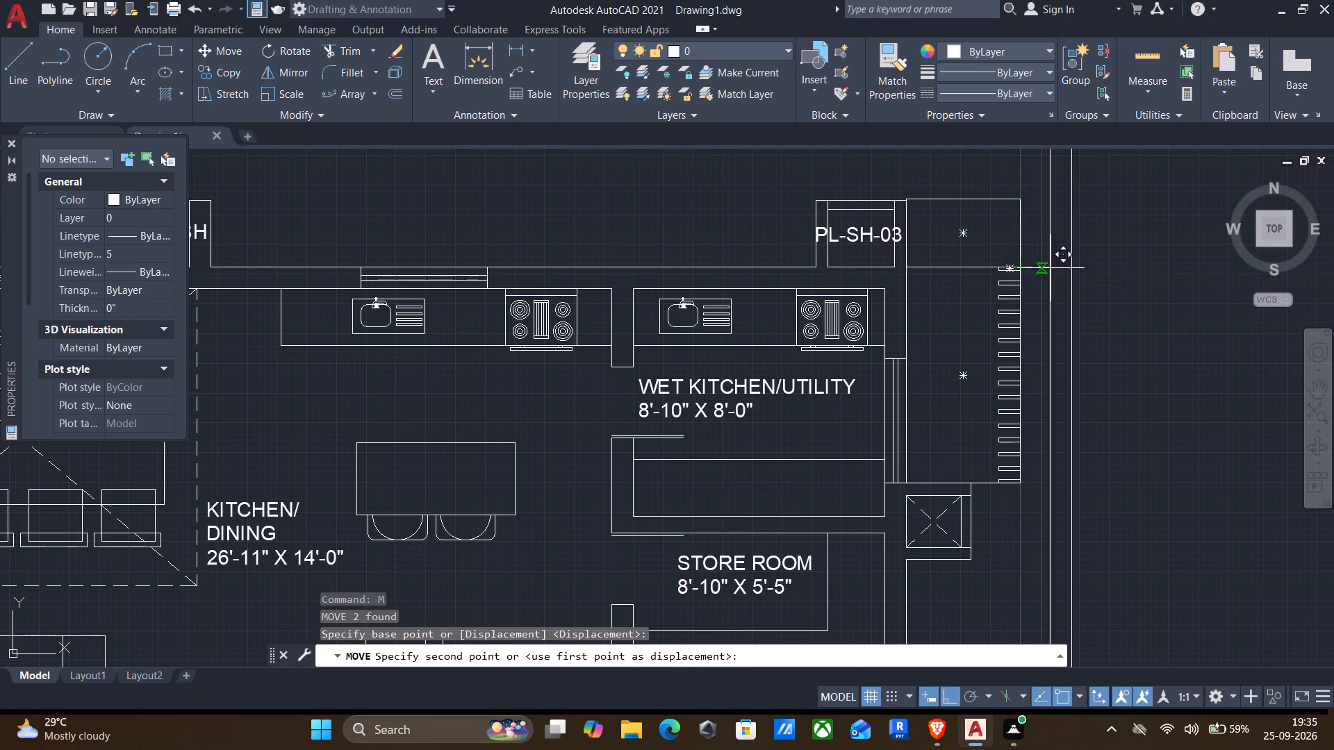
key(F8)
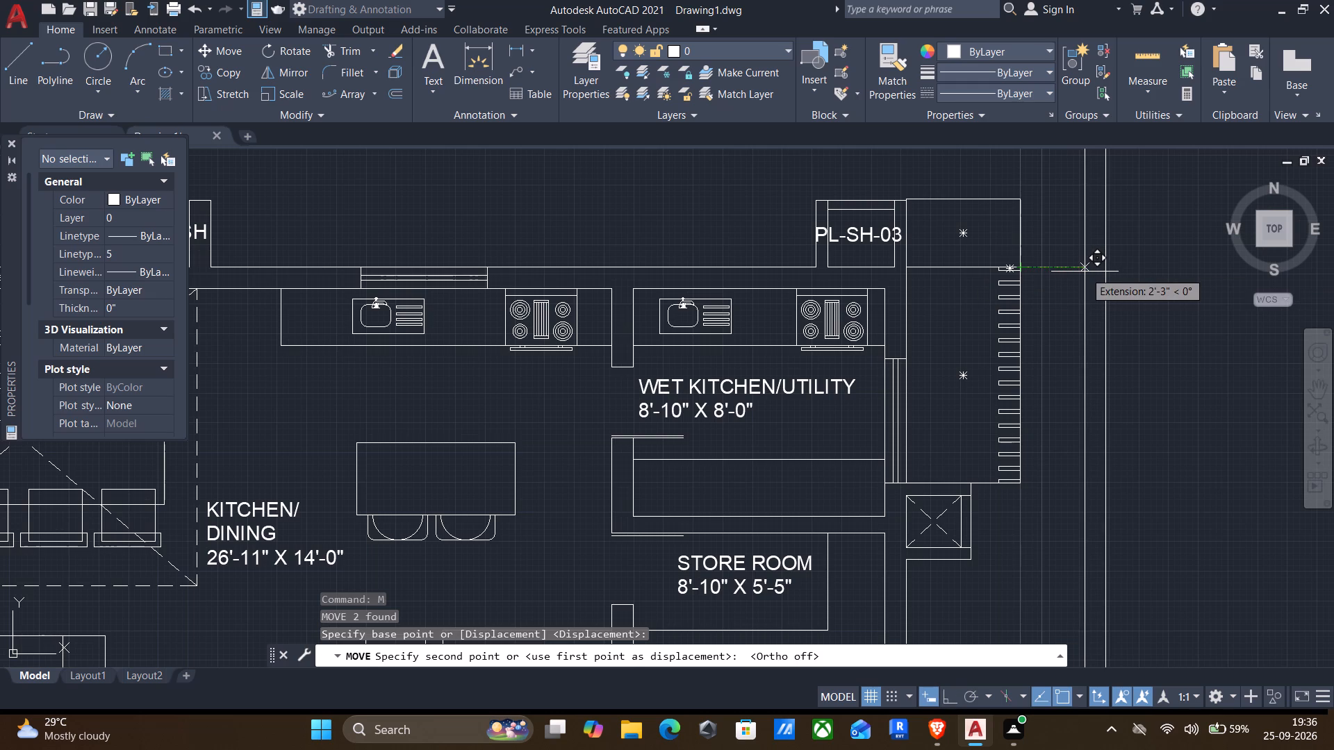
click(1085, 272)
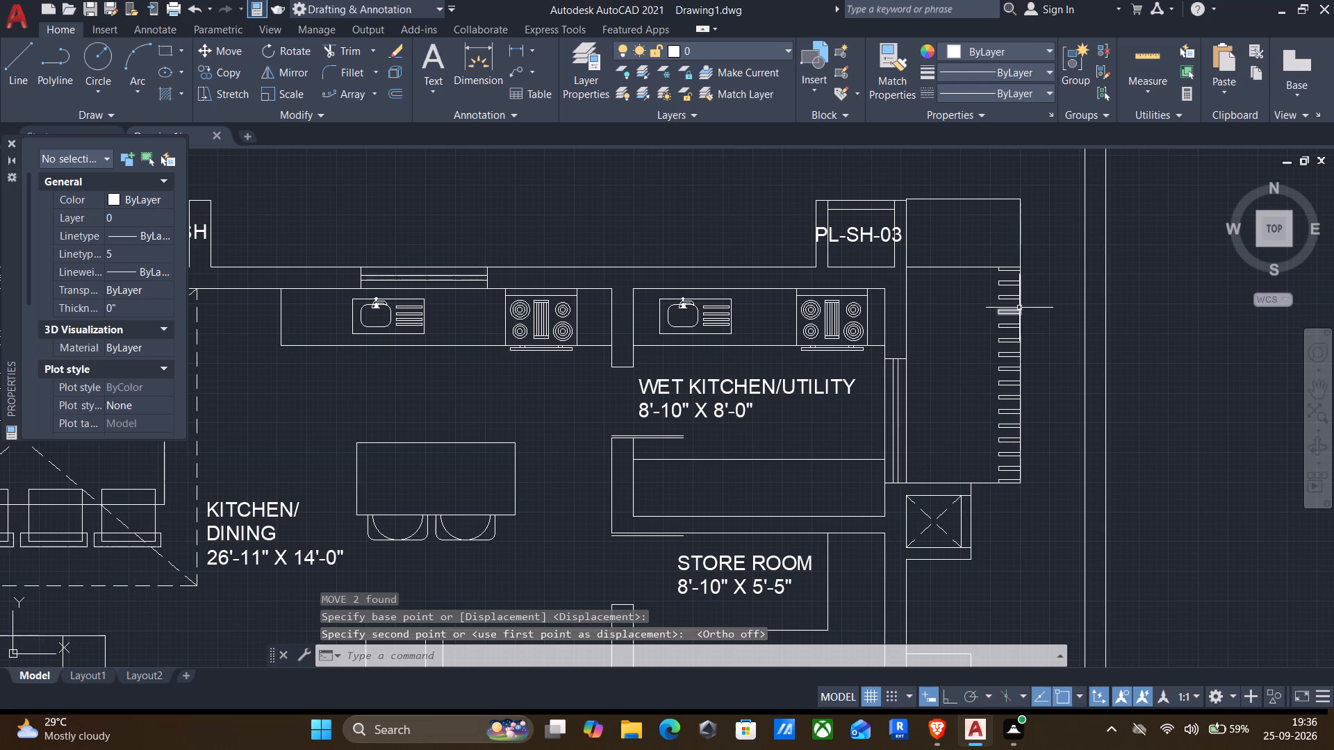
click(1019, 308)
key(Escape)
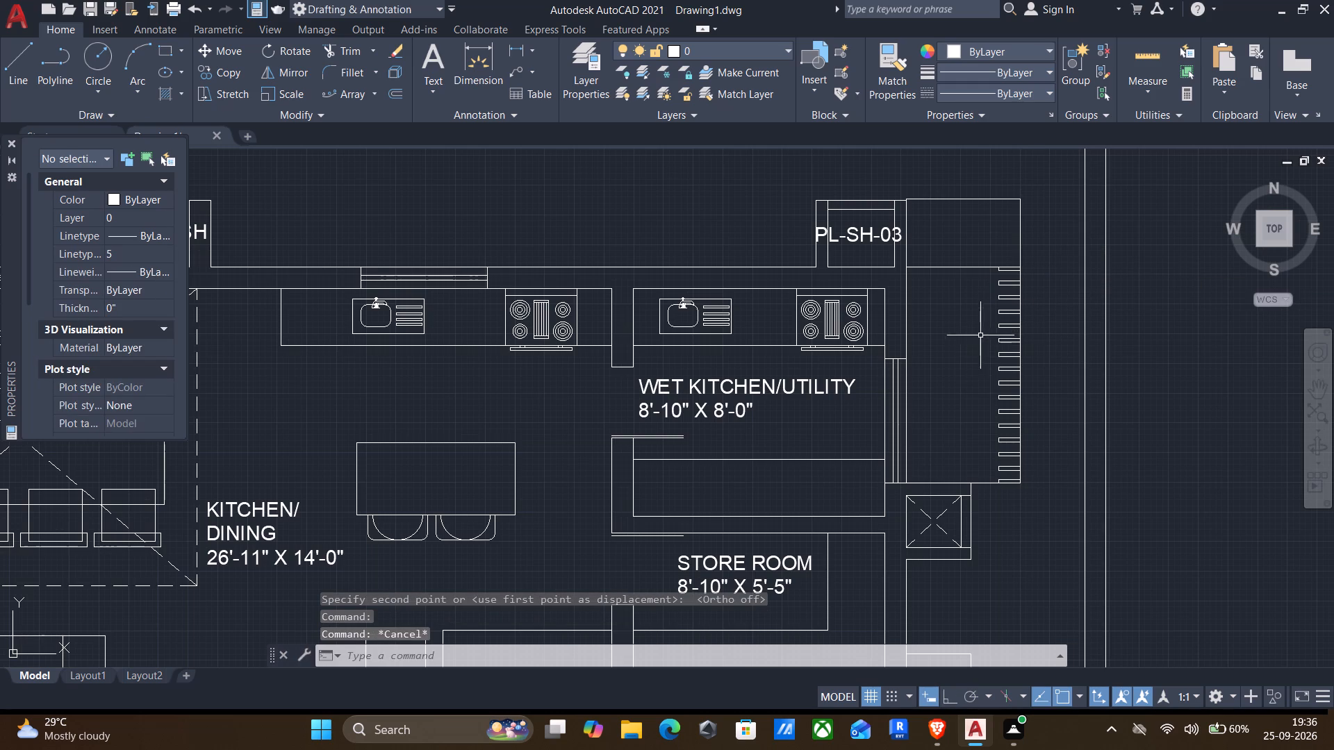
Stretch the east edge of the rectangle beside WET KITCHEN/UTILITY 2'-3" east to meet the moved outer wall.
scroll(1023, 332, up, 3)
click(1009, 337)
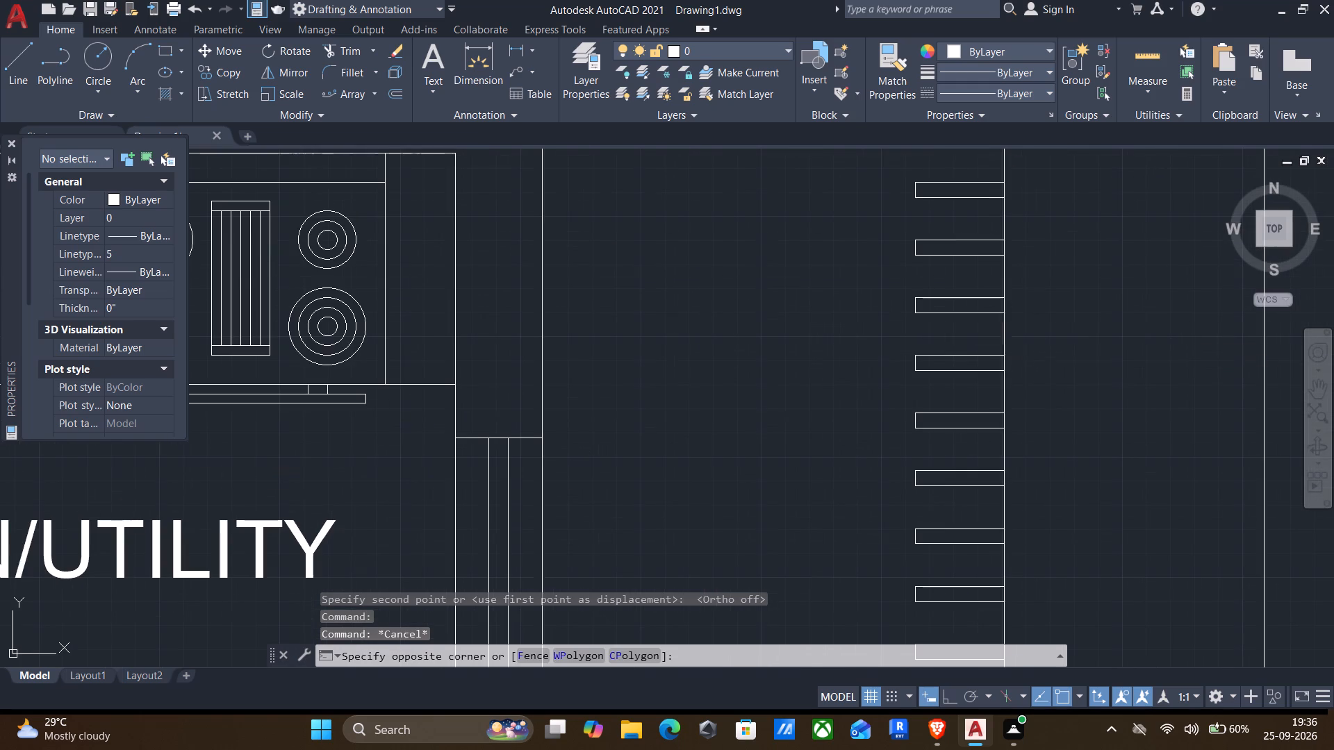
click(990, 340)
scroll(1009, 457, down, 1)
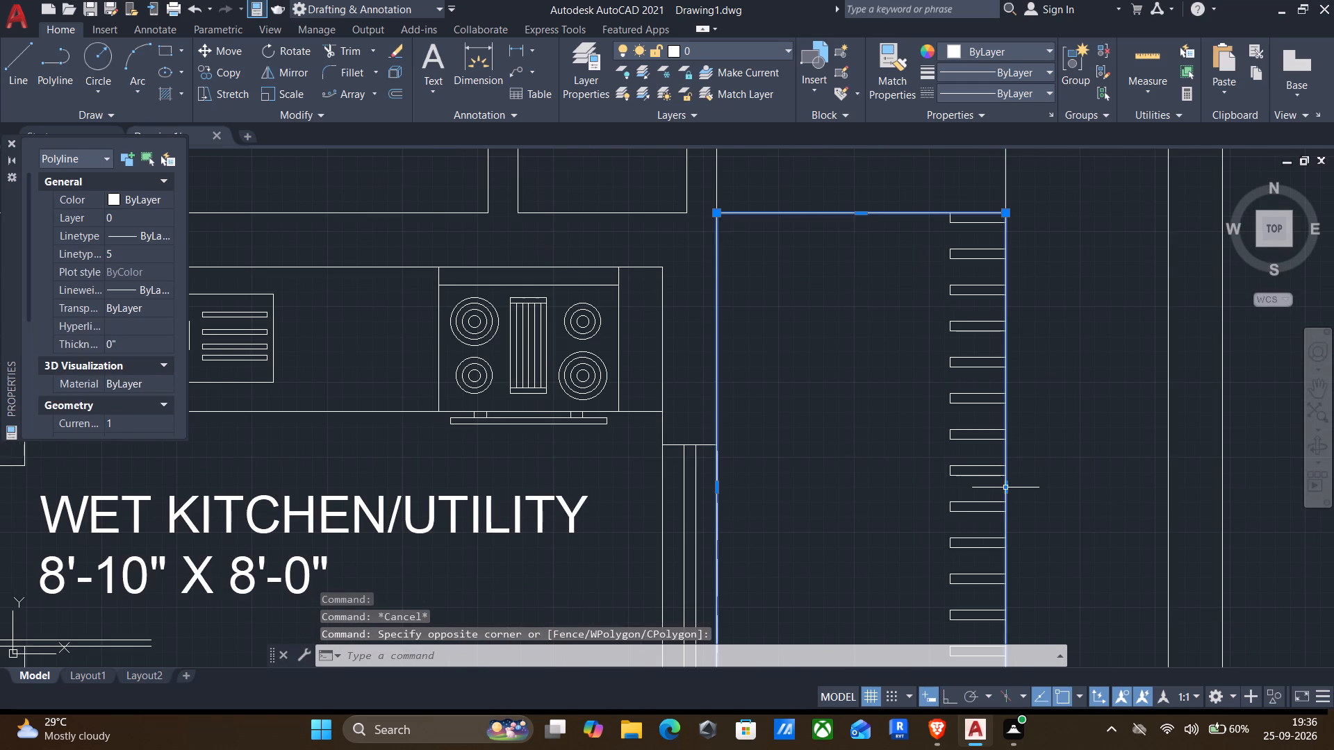
drag(1003, 491, 1170, 485)
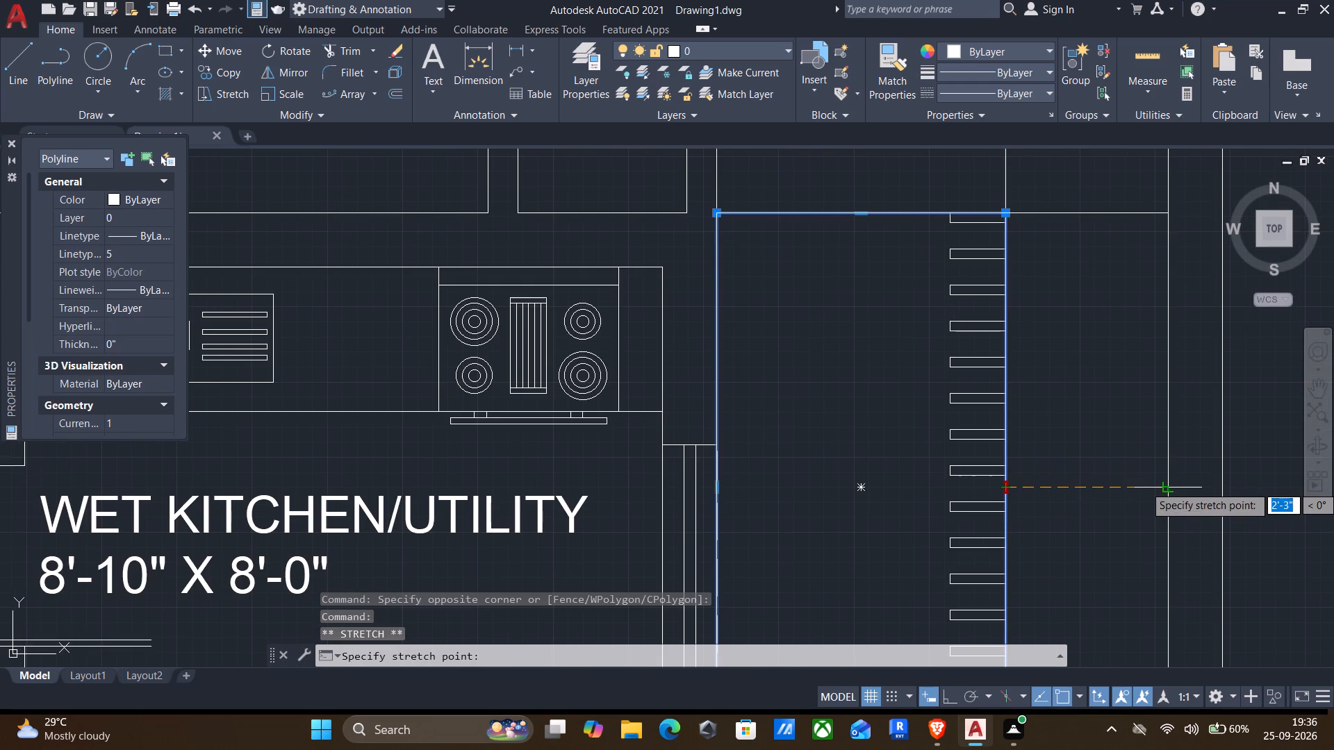
drag(1170, 485, 1171, 485)
click(1171, 485)
scroll(975, 374, down, 2)
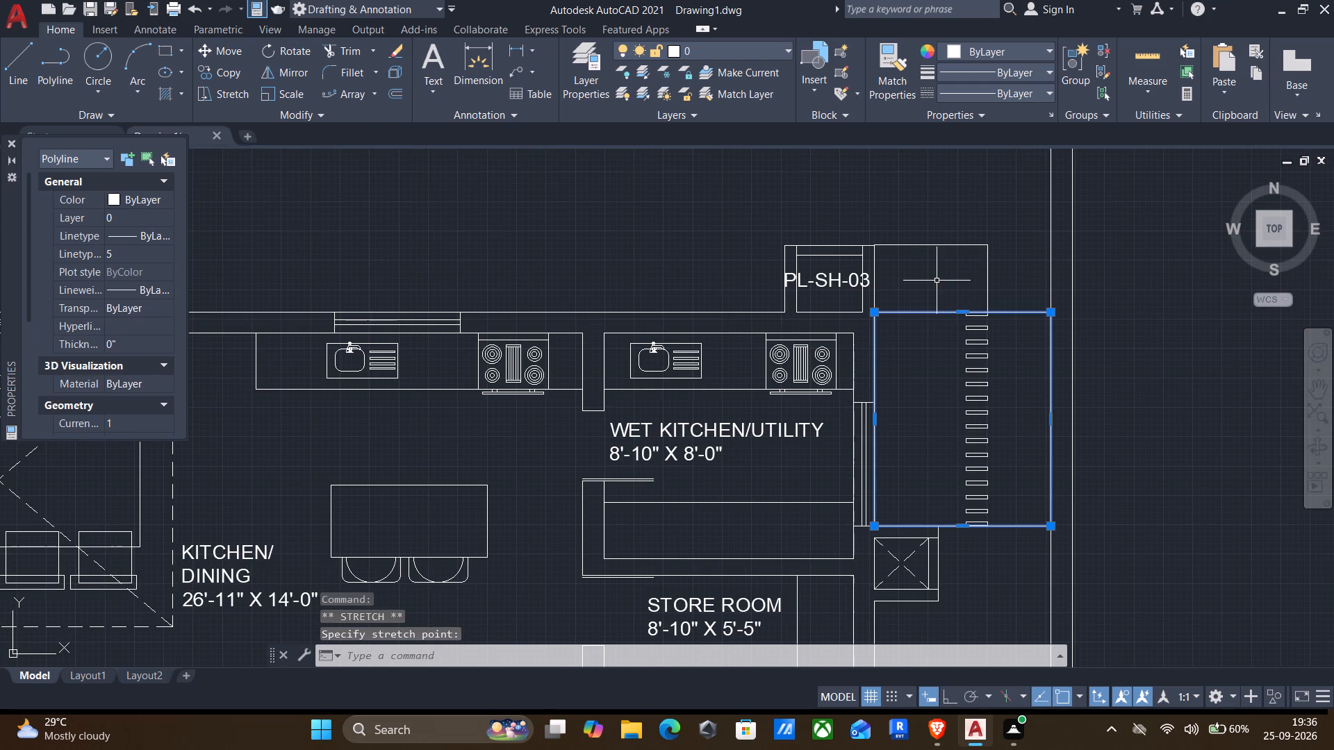
key(Escape)
Stretch the east edge of the rectangle beside PL-SH-03 2'-3" east to the outer wall's inner face.
click(987, 284)
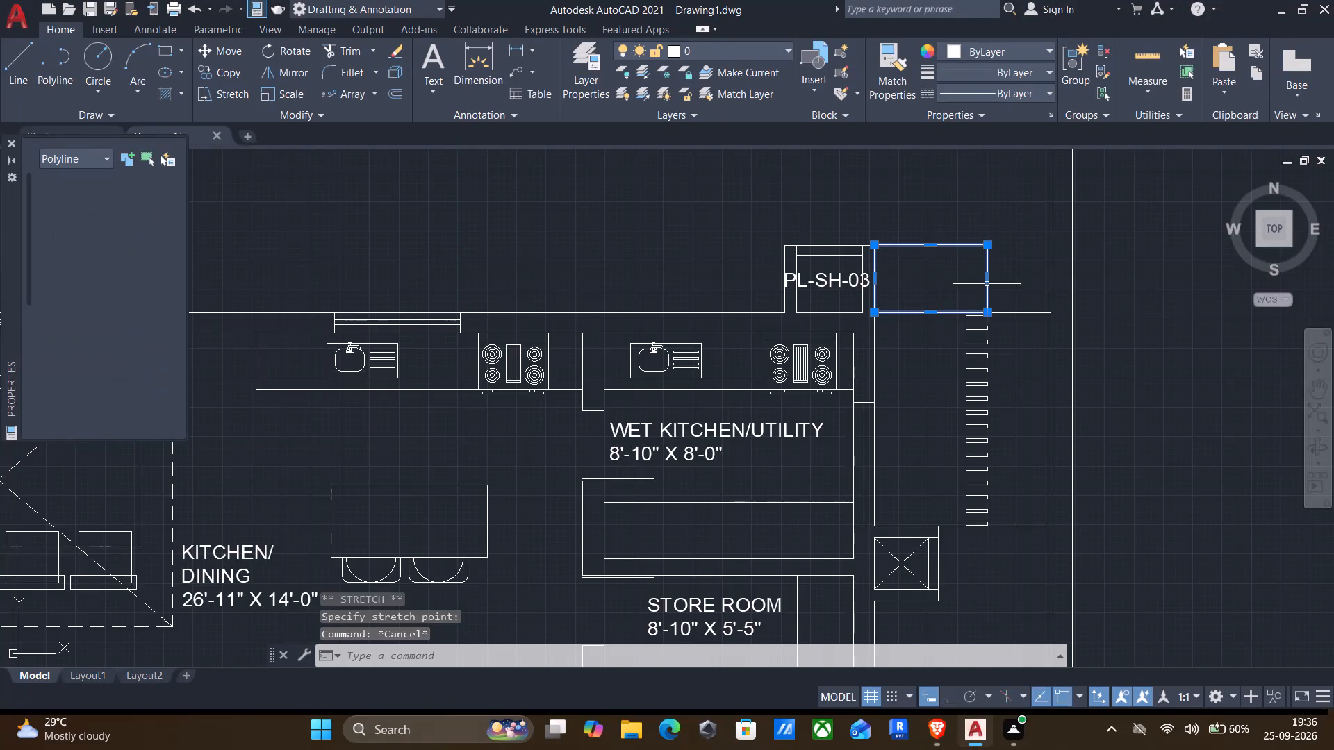
drag(986, 278, 1052, 272)
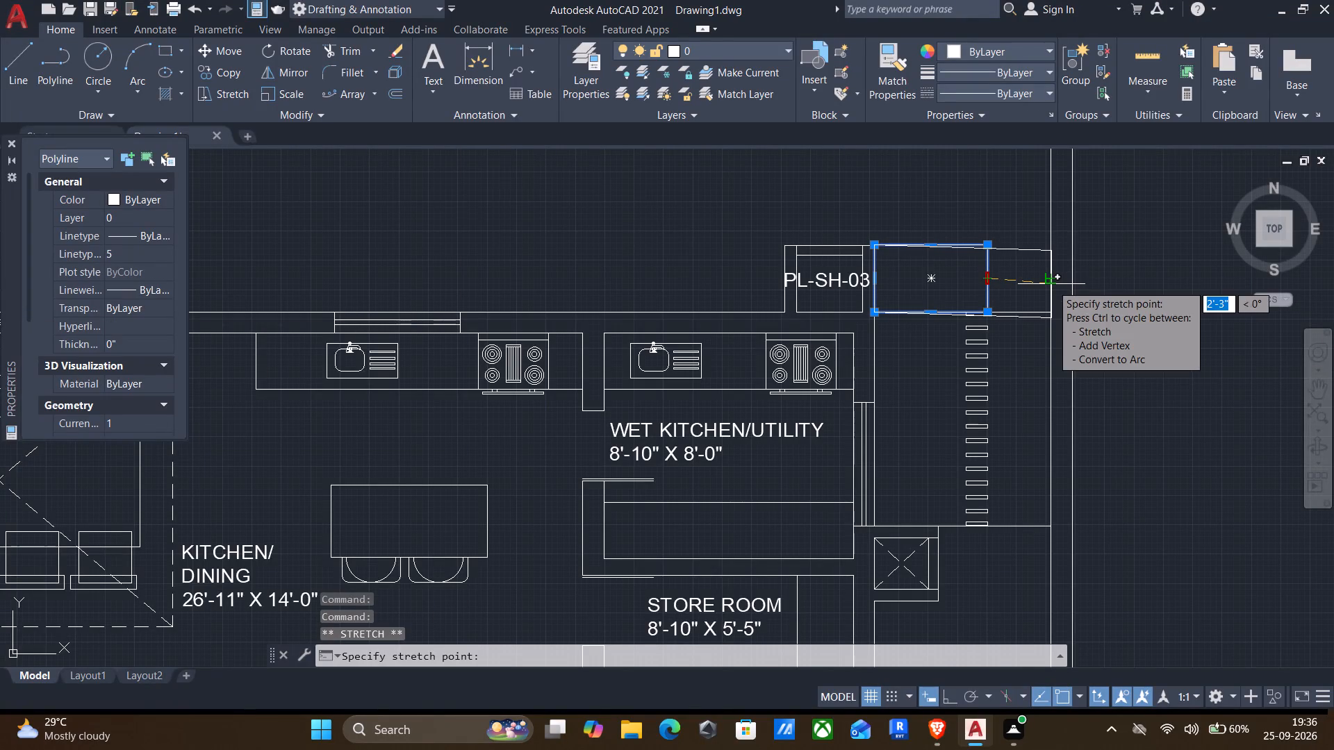
key(F8)
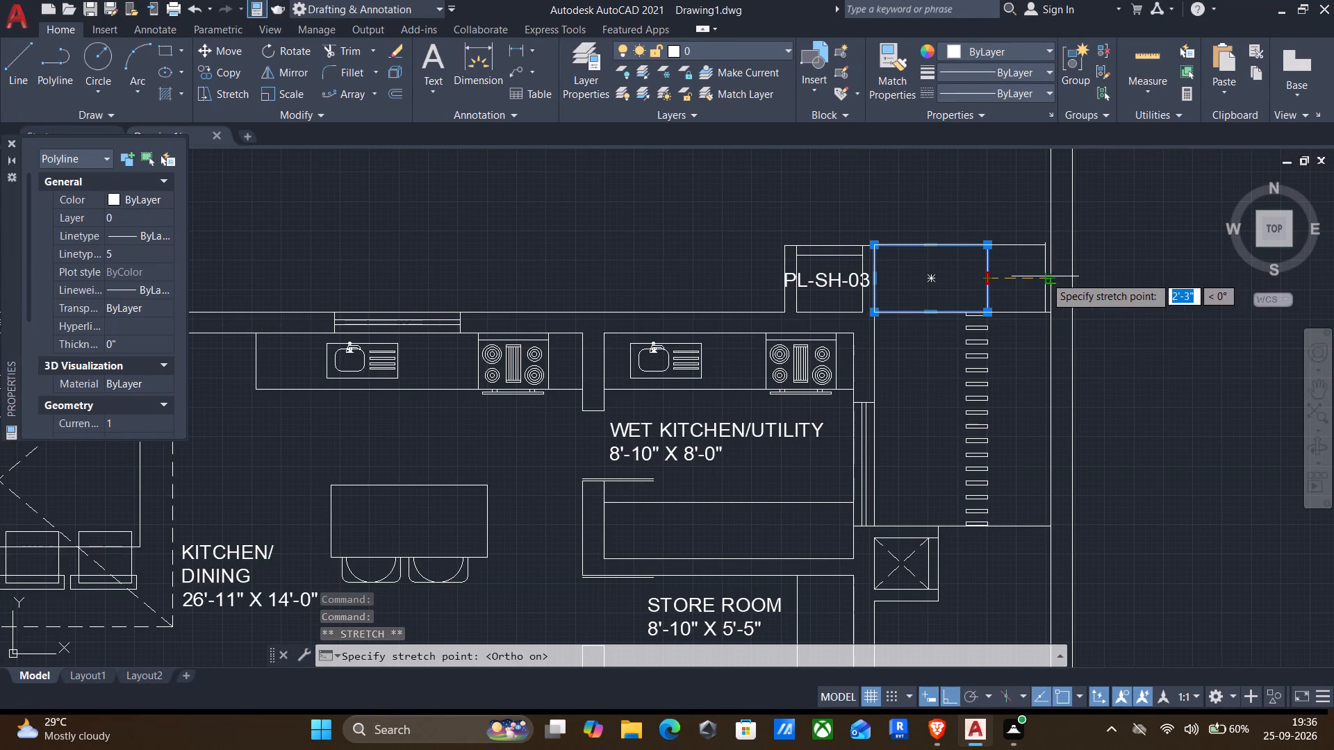
click(1050, 278)
key(Escape)
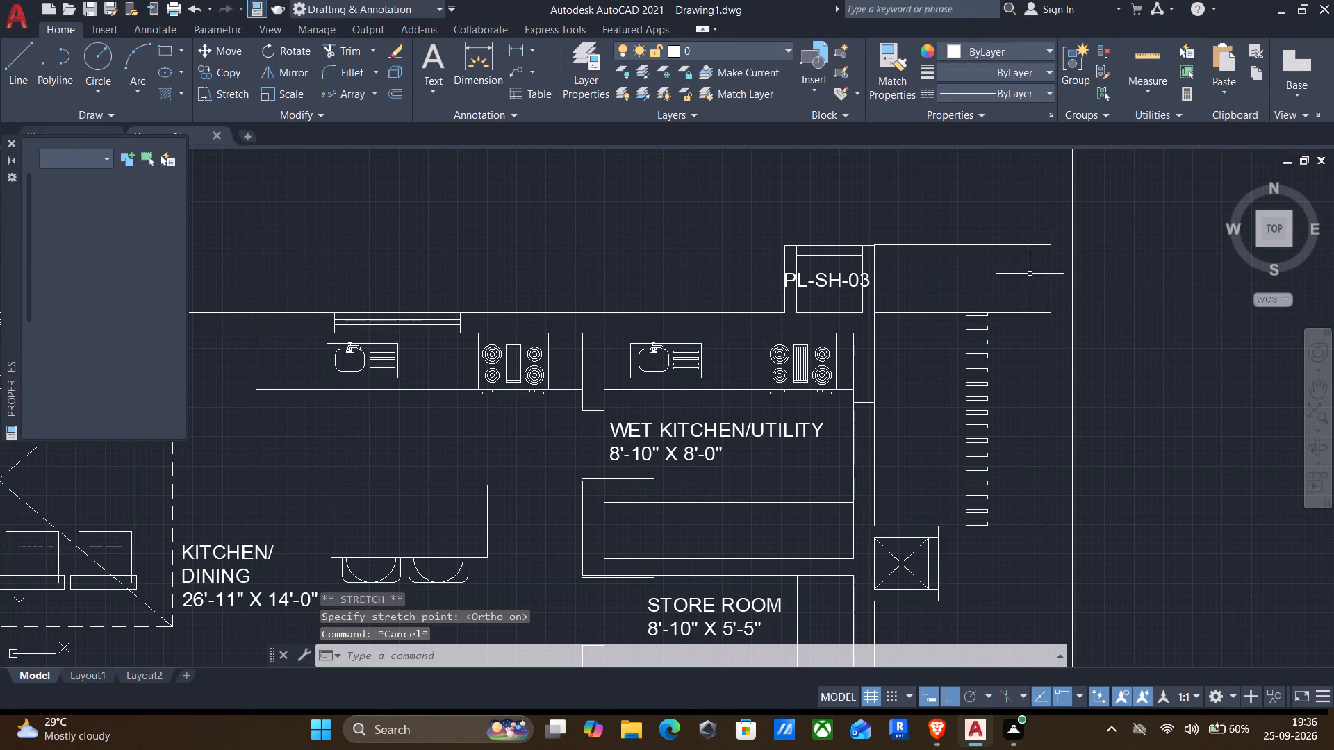
Move the column of 16 small rectangles east so its top-right corner meets the outer wall's inner face.
click(932, 279)
click(1010, 540)
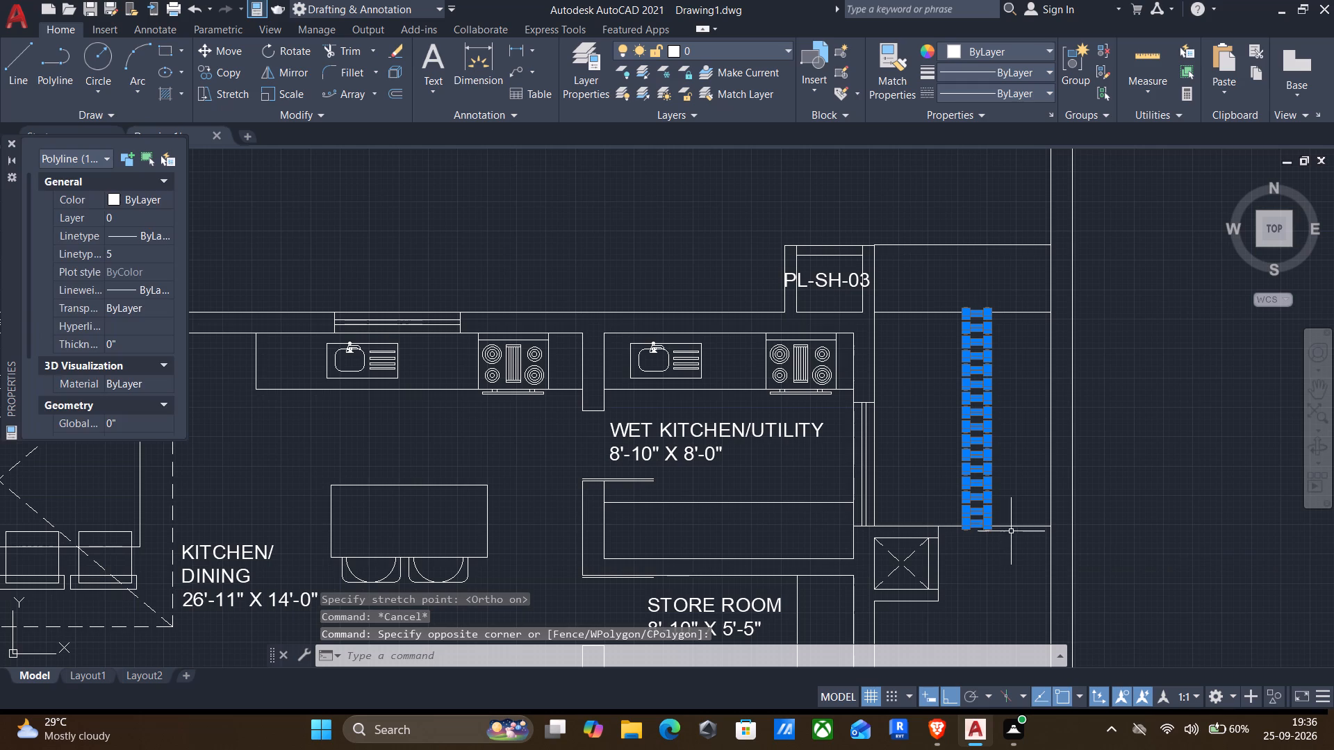
key(m)
key(Return)
scroll(981, 310, up, 3)
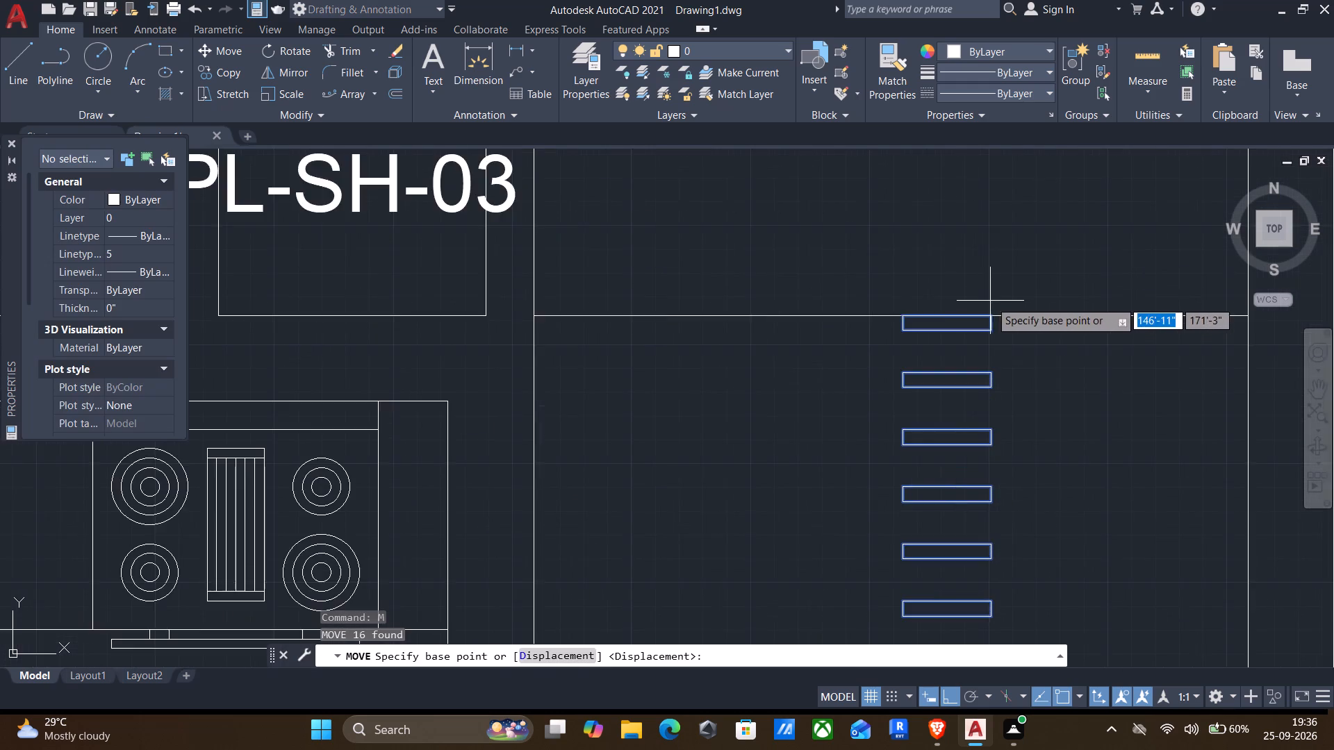
scroll(994, 306, up, 2)
click(986, 328)
scroll(1000, 334, down, 2)
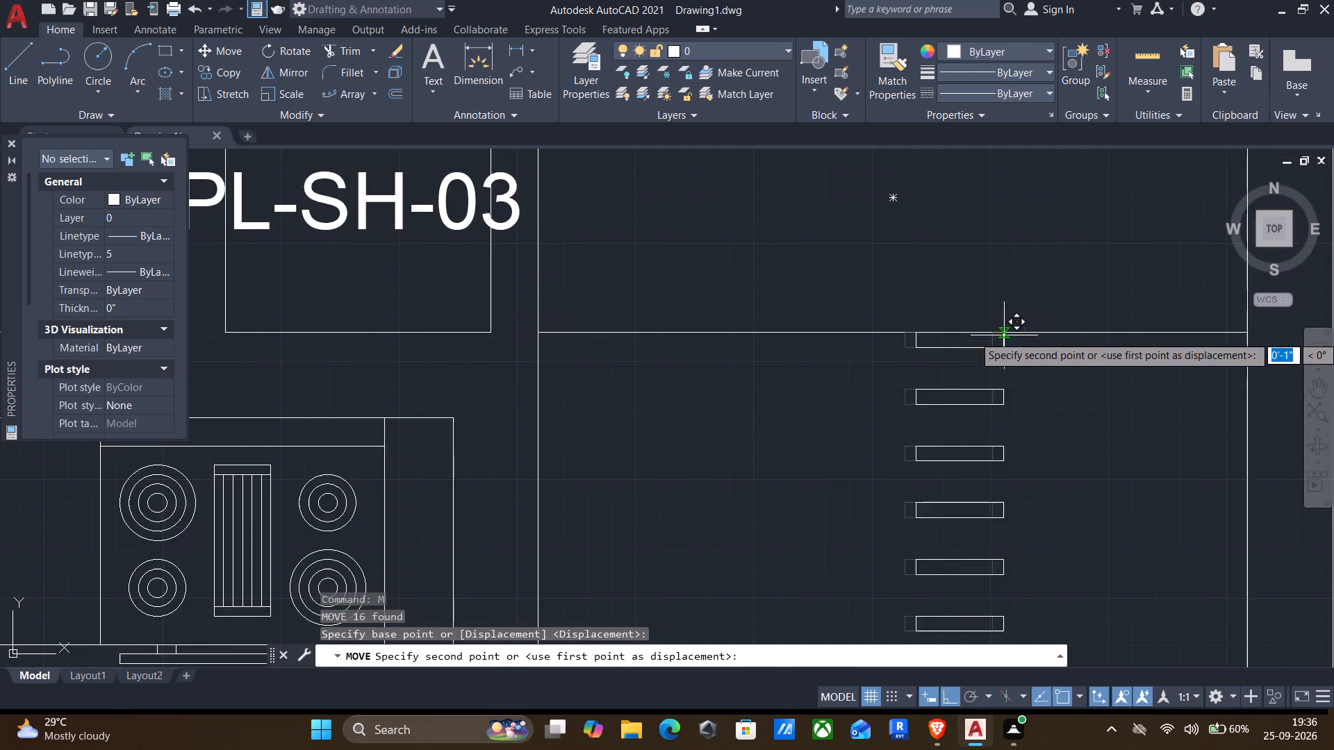
middle_drag(1091, 342, 959, 323)
click(1112, 317)
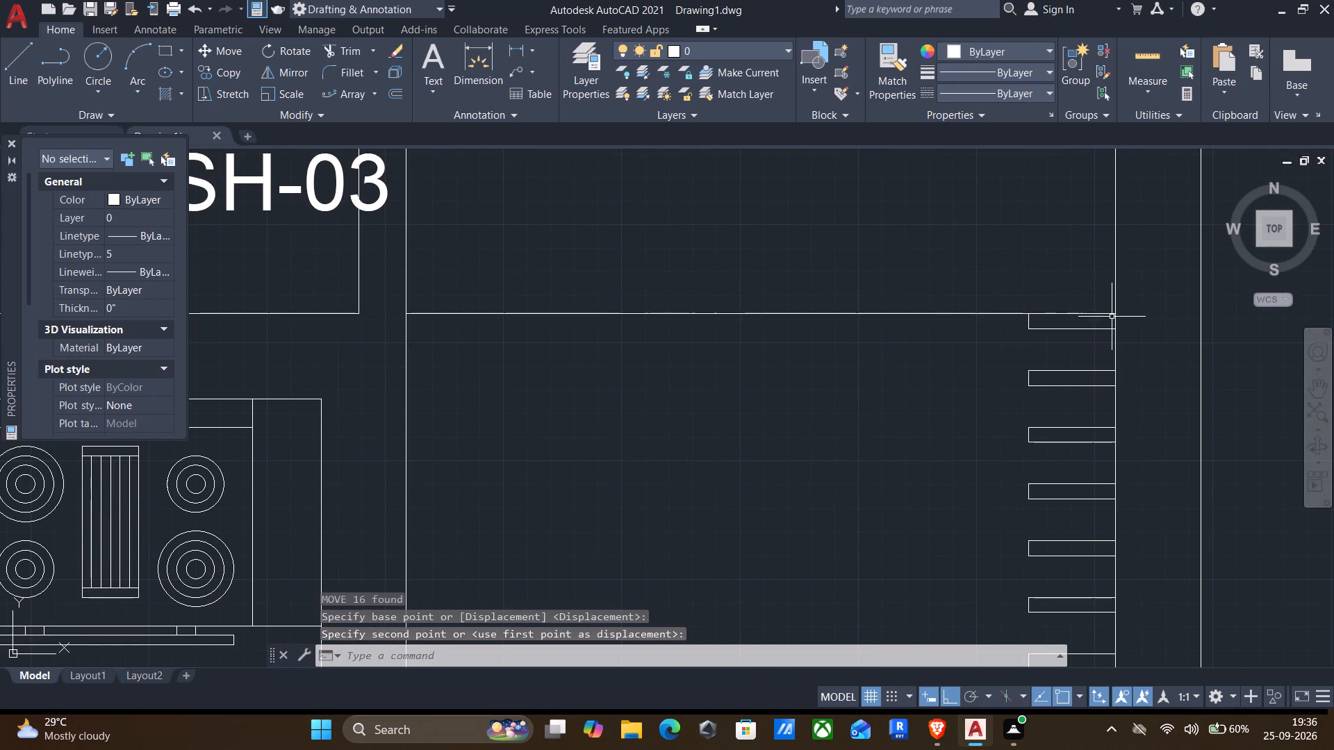
Draw a rectangle about 1'-11" wide and 5'-6" long against the outer wall's inner face, east of STORE ROOM.
scroll(1076, 344, down, 2)
middle_drag(946, 415, 1000, 214)
scroll(1003, 227, down, 1)
middle_drag(1005, 301, 978, 251)
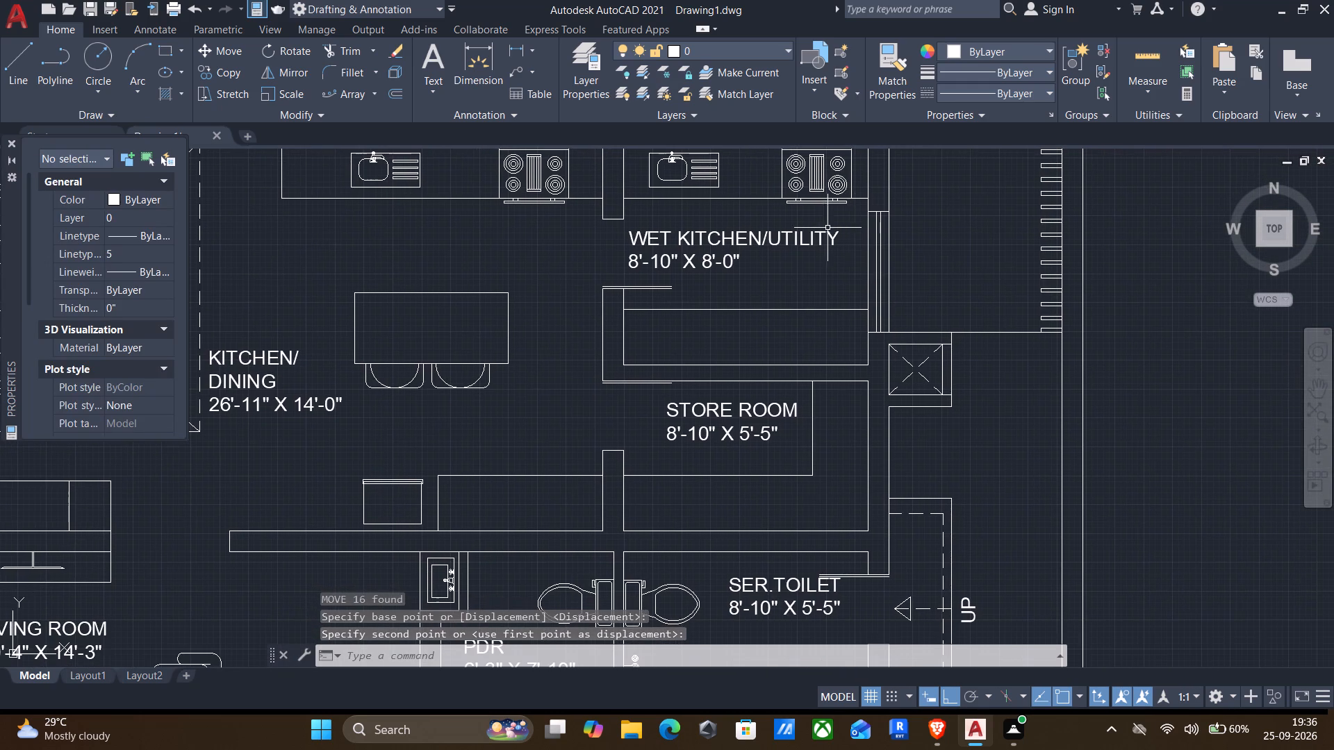
middle_drag(991, 379, 1000, 230)
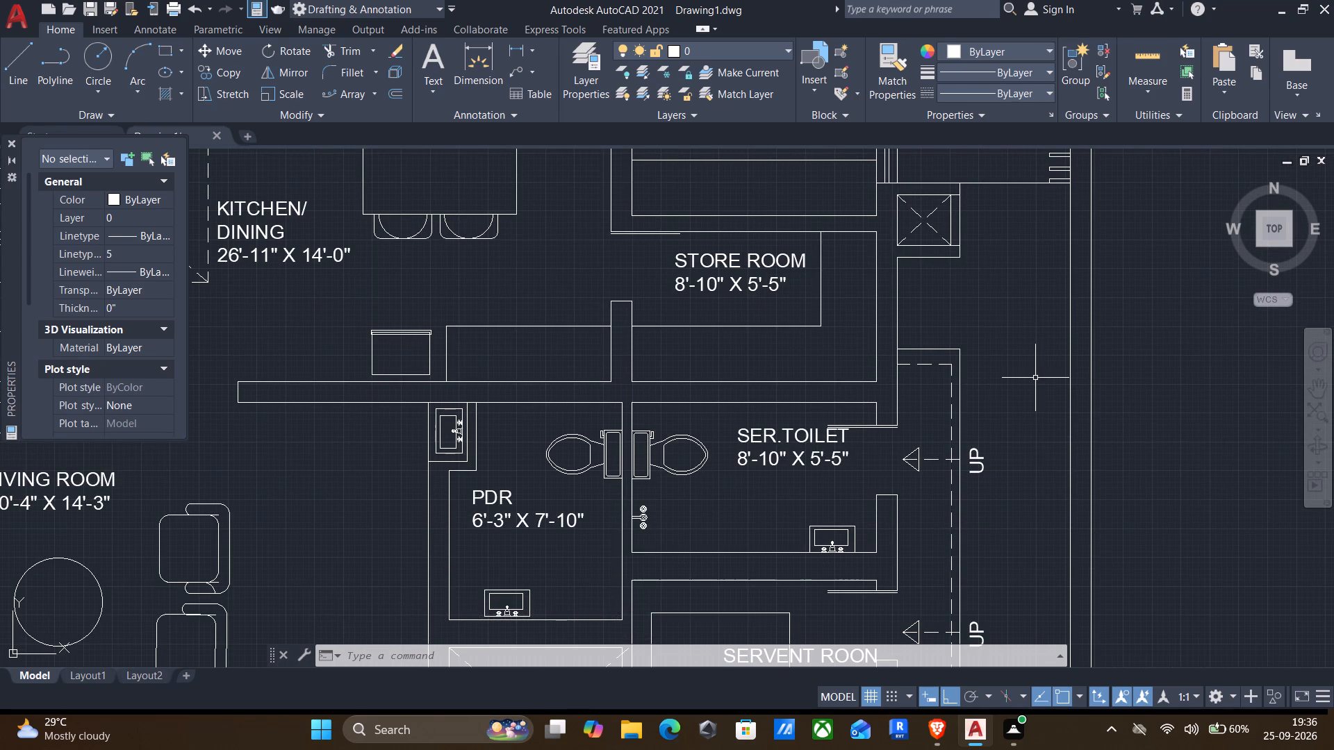
text(REC)
key(Return)
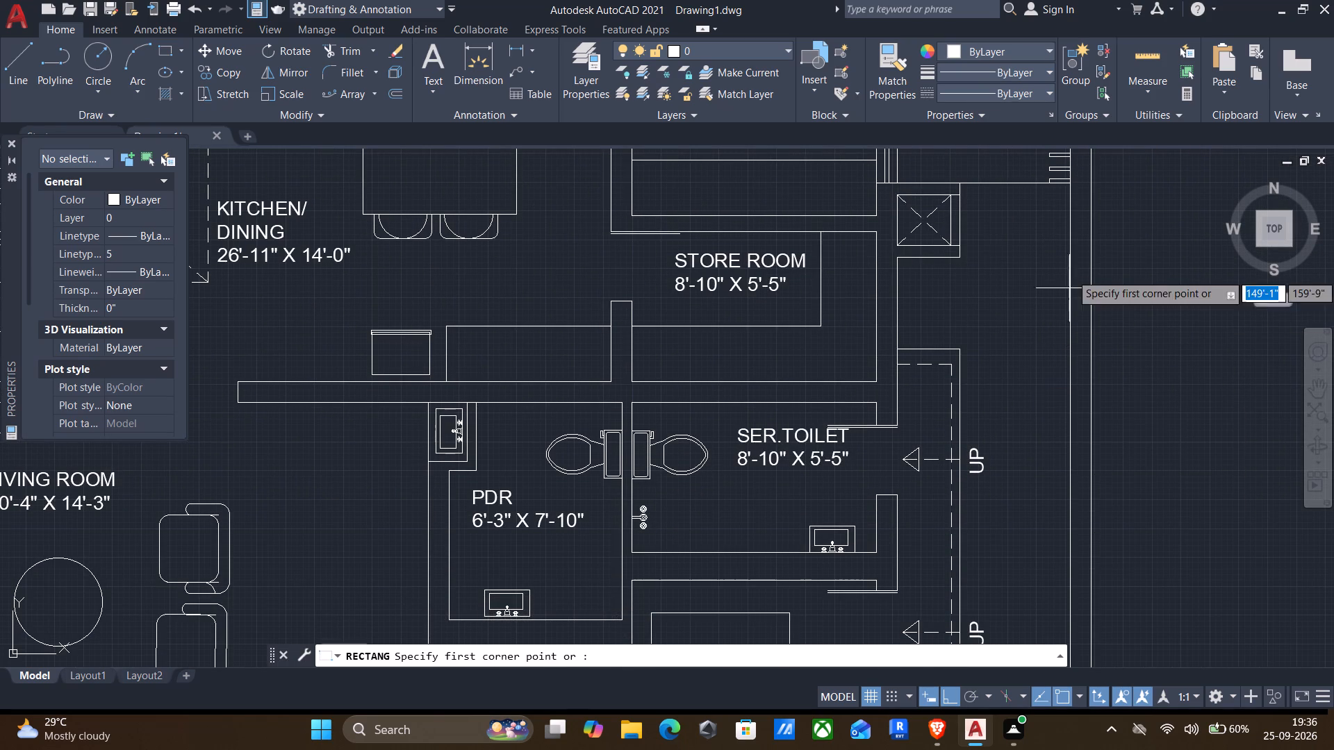
click(1069, 212)
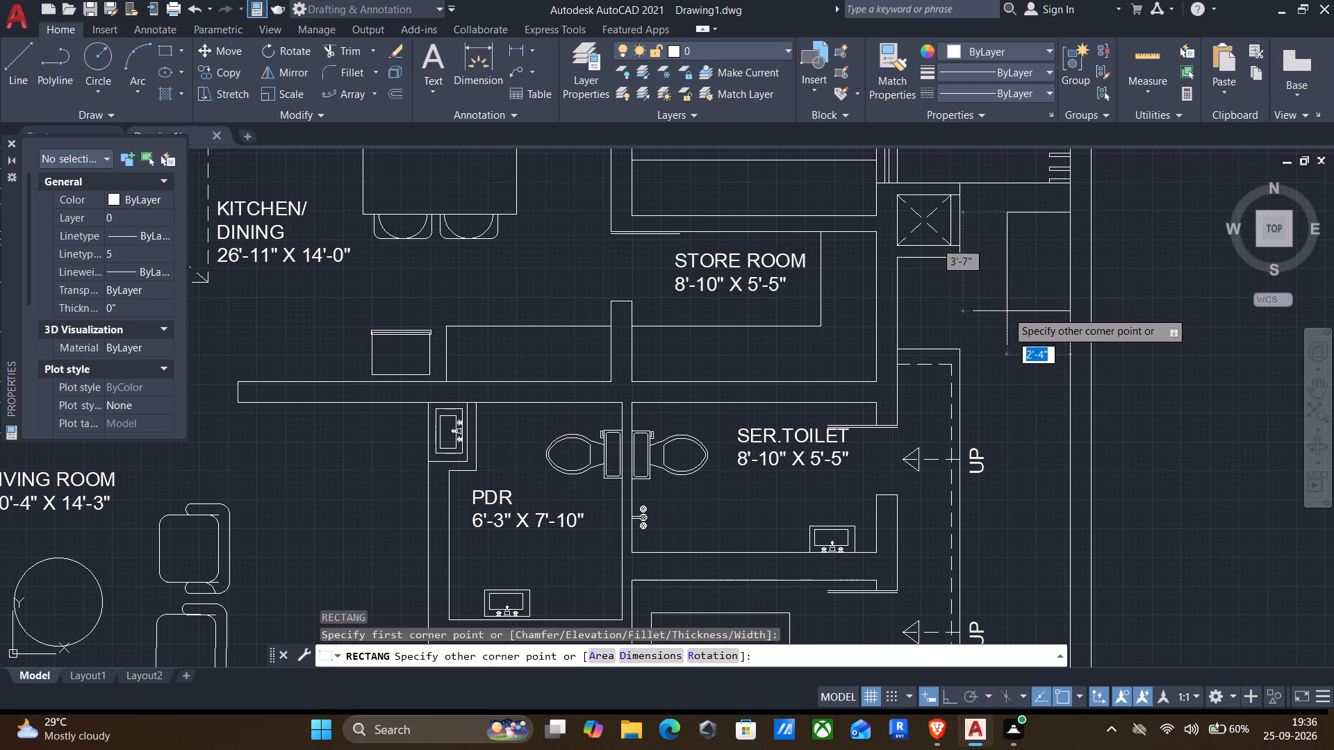
click(1016, 363)
Copy the rectangle seven times southward along the outer wall's inner face, about 7' apart, until just past WALKIN.
click(1026, 412)
click(1007, 354)
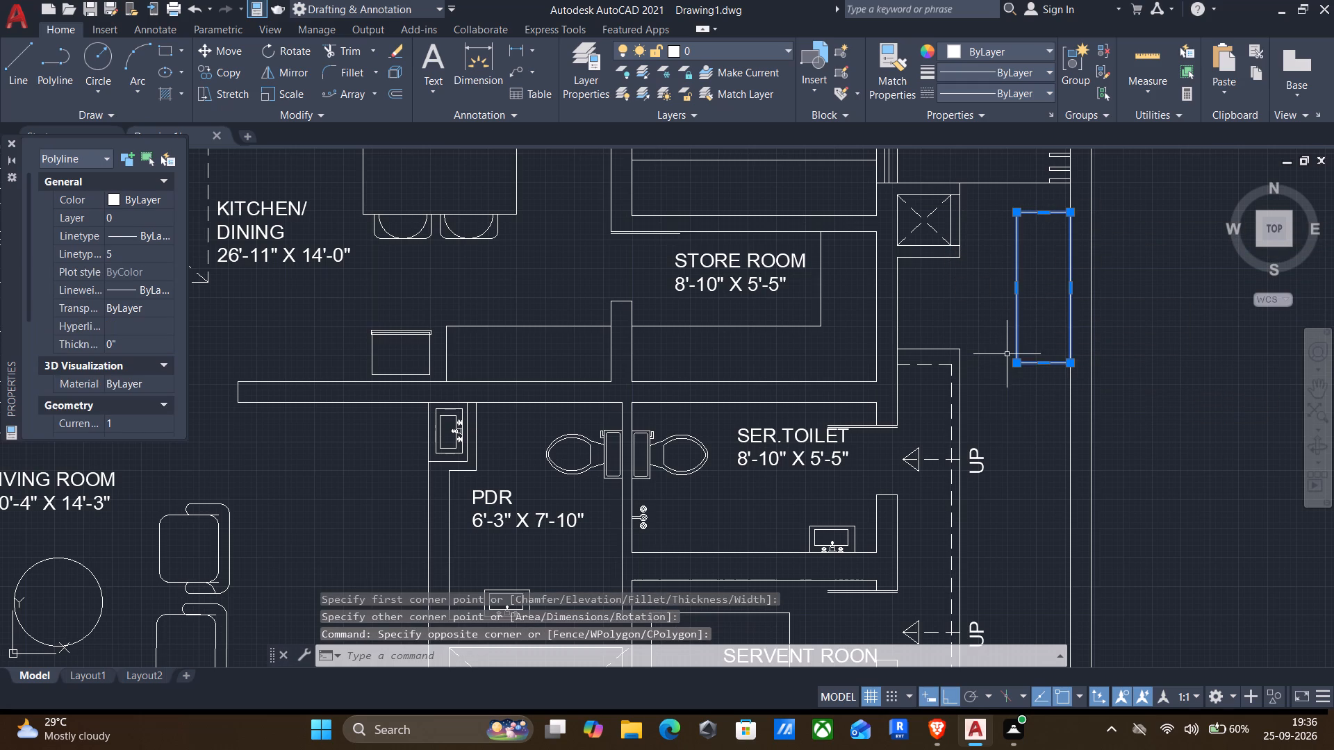
key(c)
key(o)
key(Return)
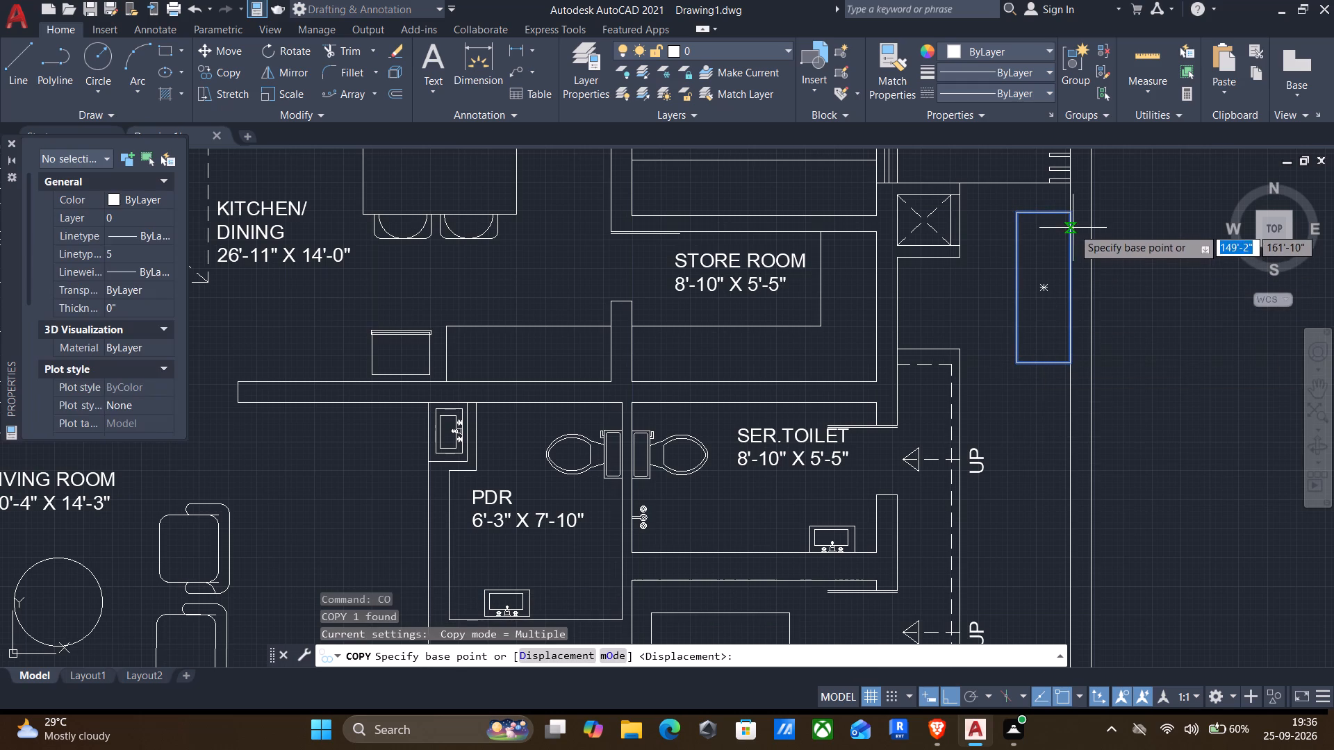
click(1073, 210)
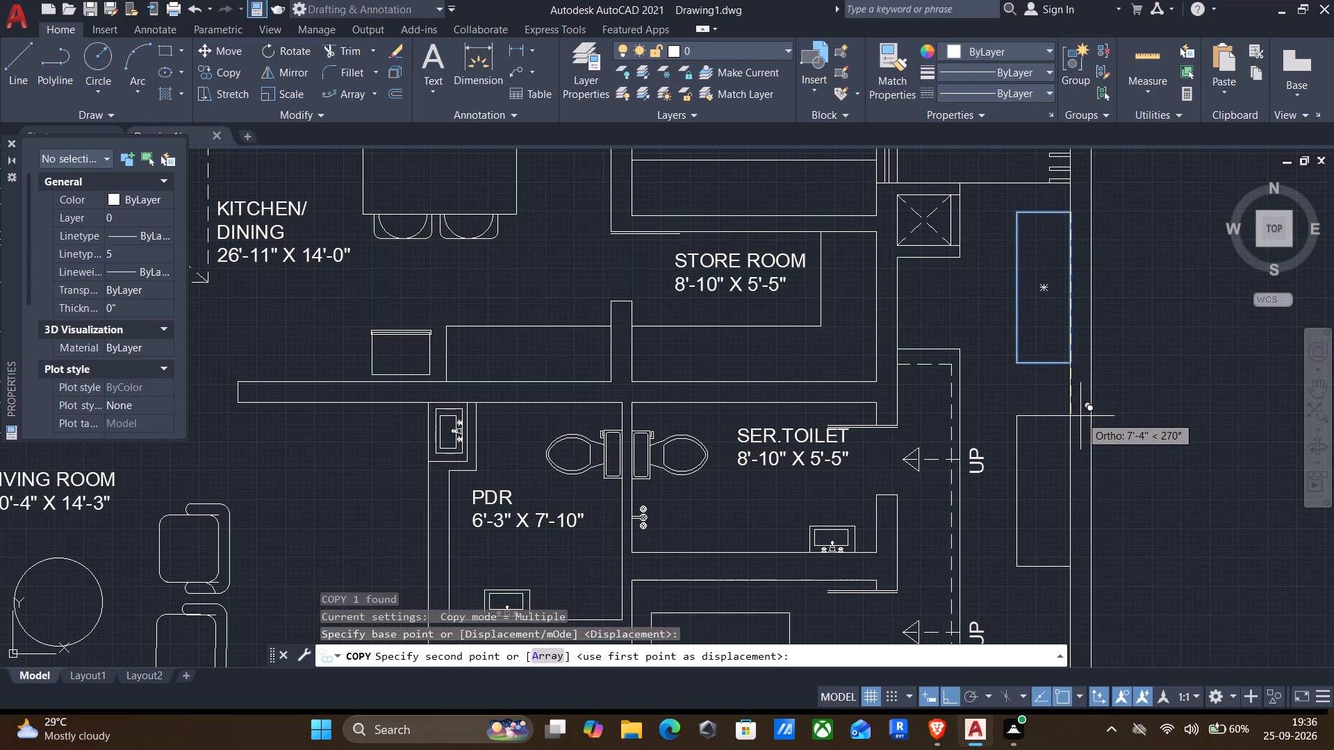
click(1070, 412)
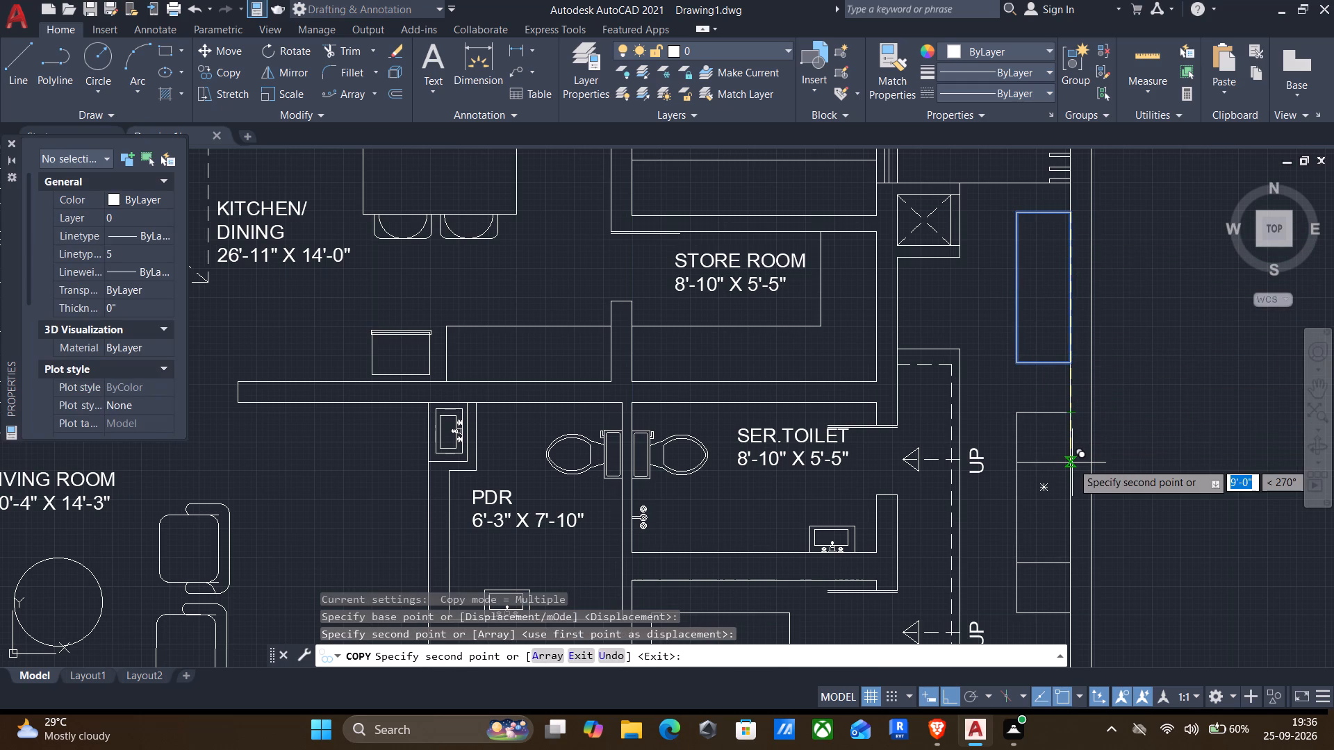
scroll(1076, 477, down, 1)
middle_drag(1076, 483, 1084, 399)
click(1080, 469)
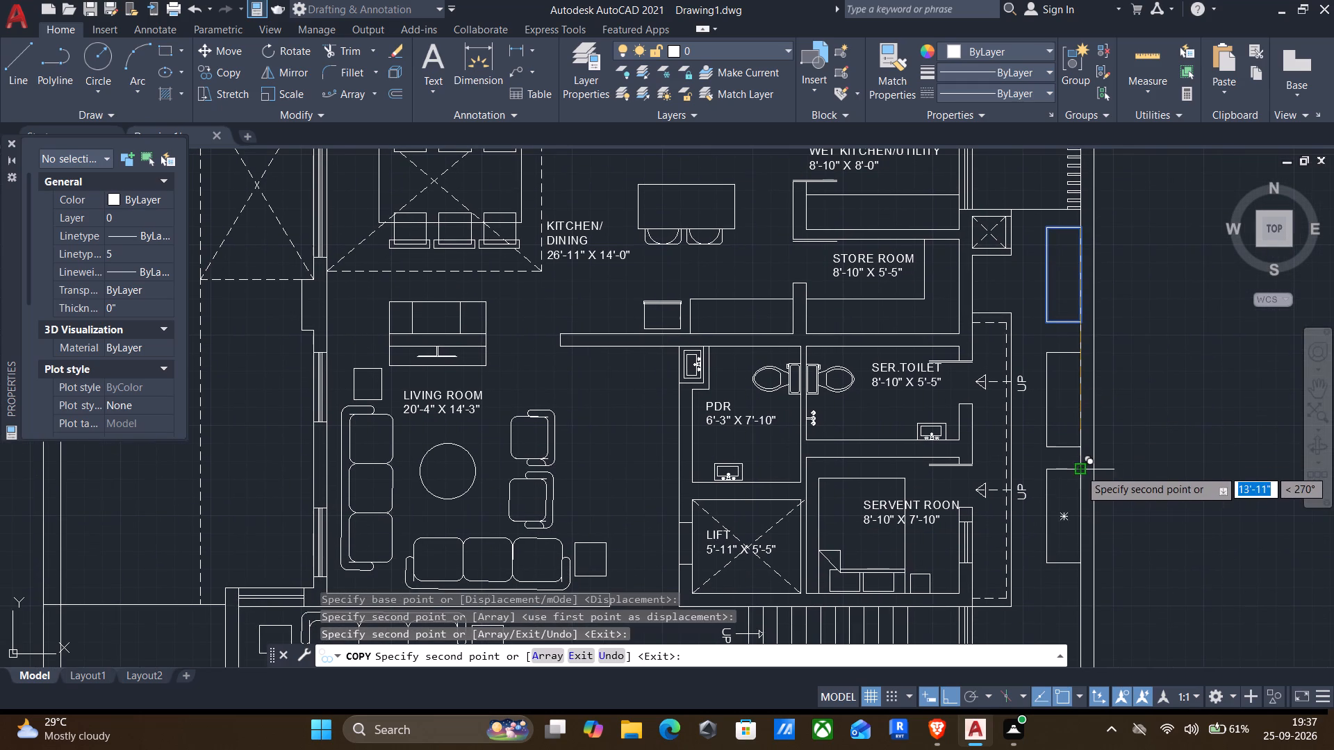
middle_drag(1085, 544, 1103, 404)
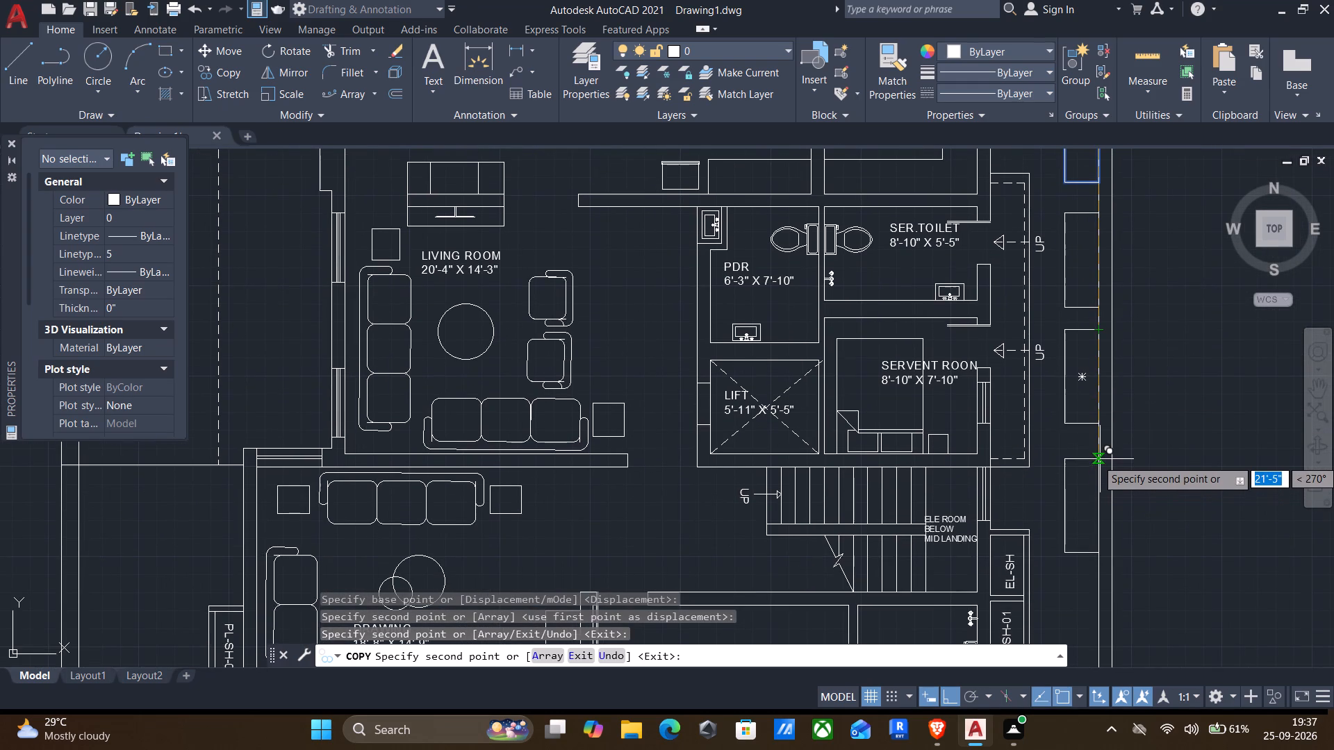
click(1100, 459)
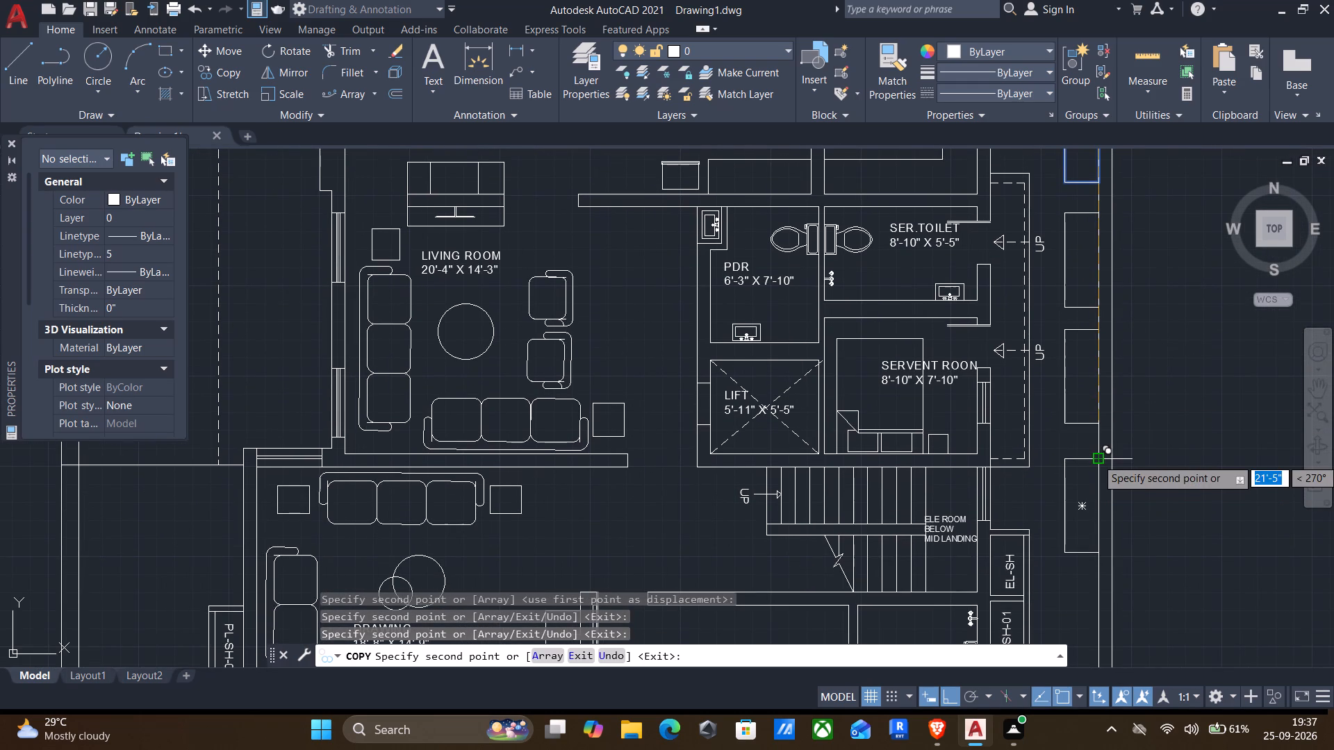
scroll(1095, 461, down, 1)
middle_drag(1091, 525, 1144, 341)
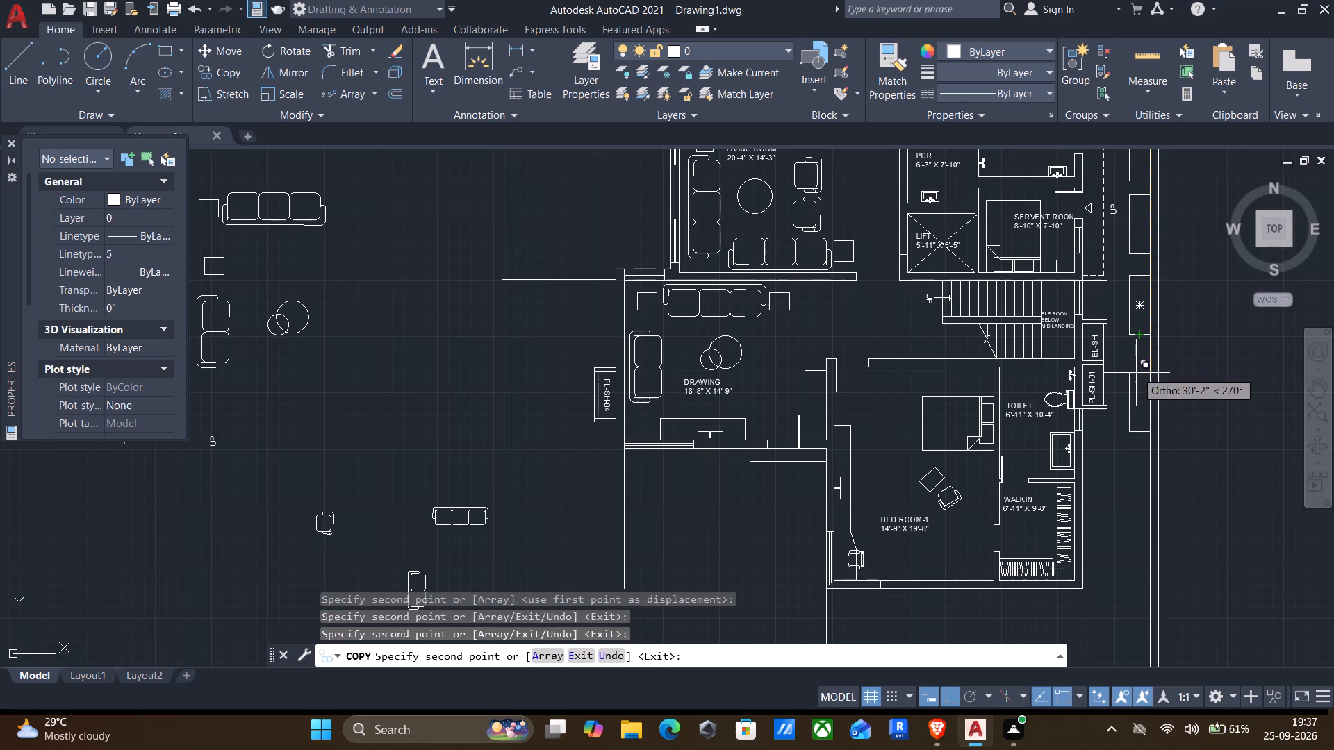
click(1151, 350)
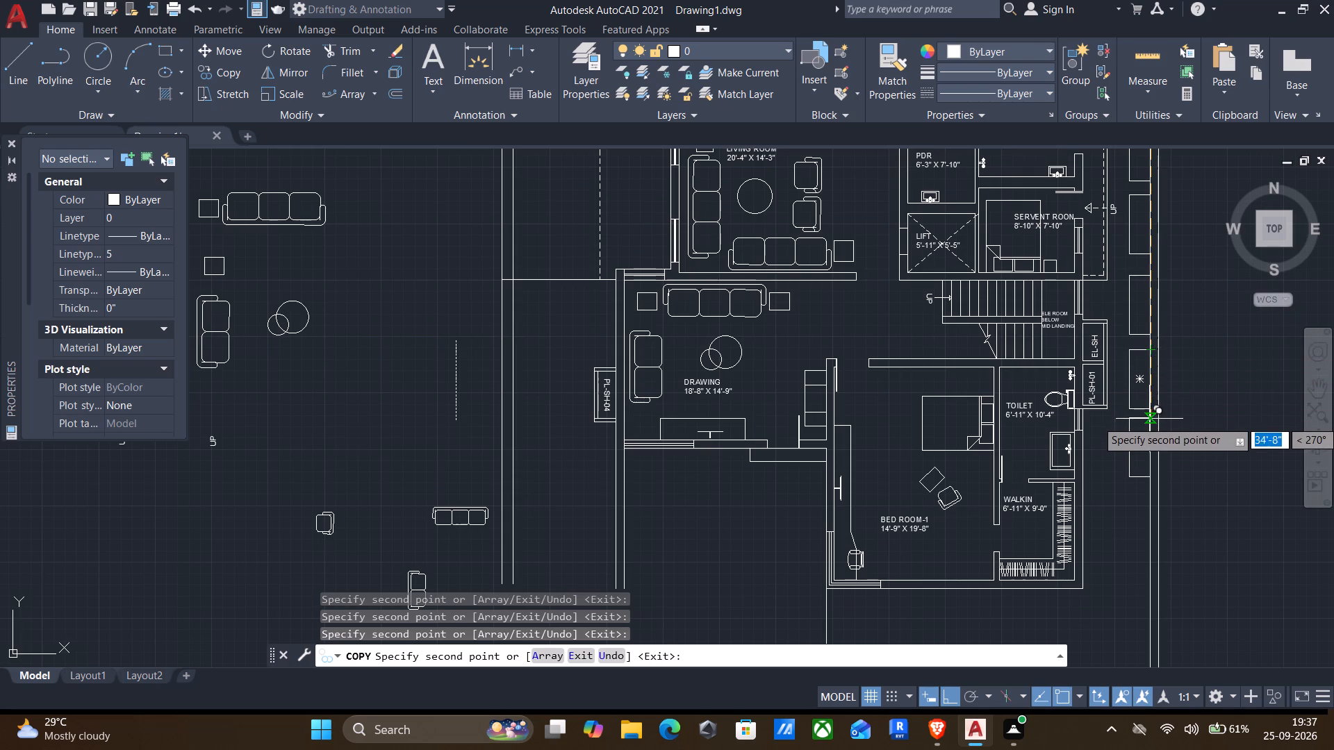
click(1148, 430)
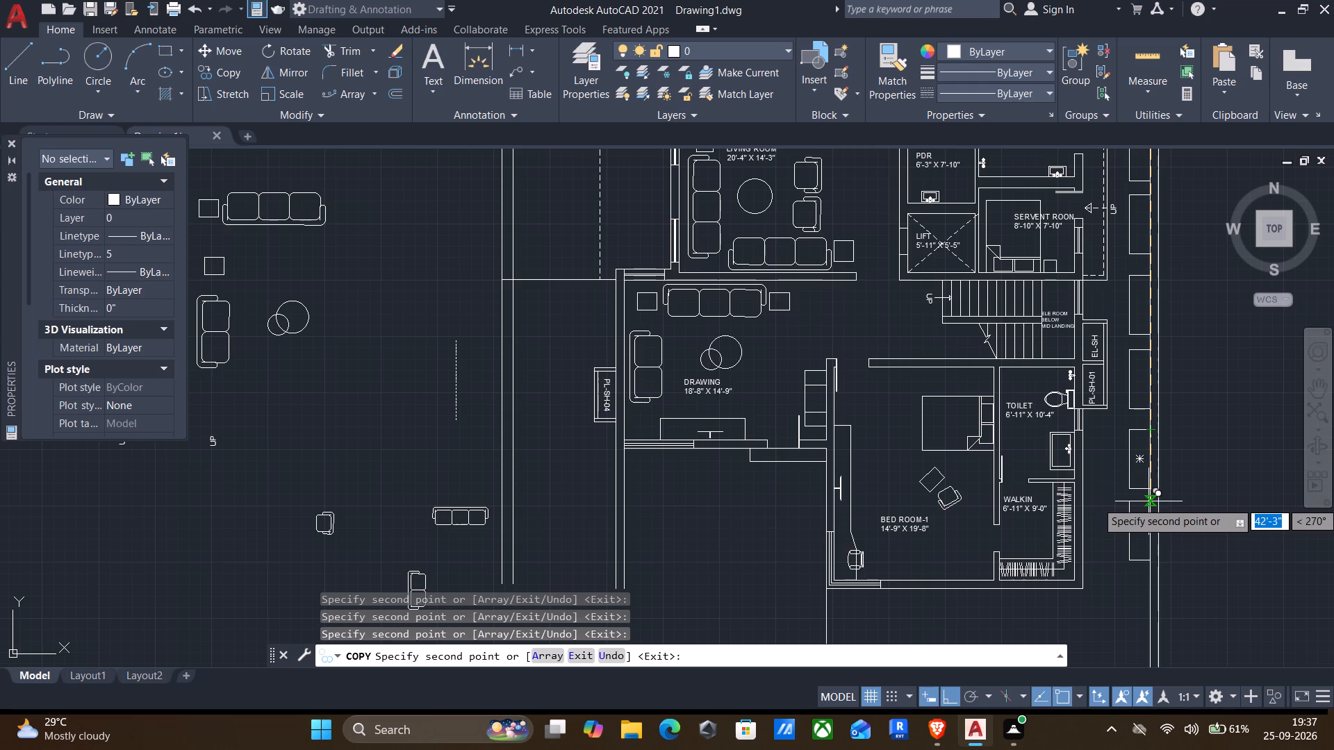
click(1148, 501)
click(1148, 573)
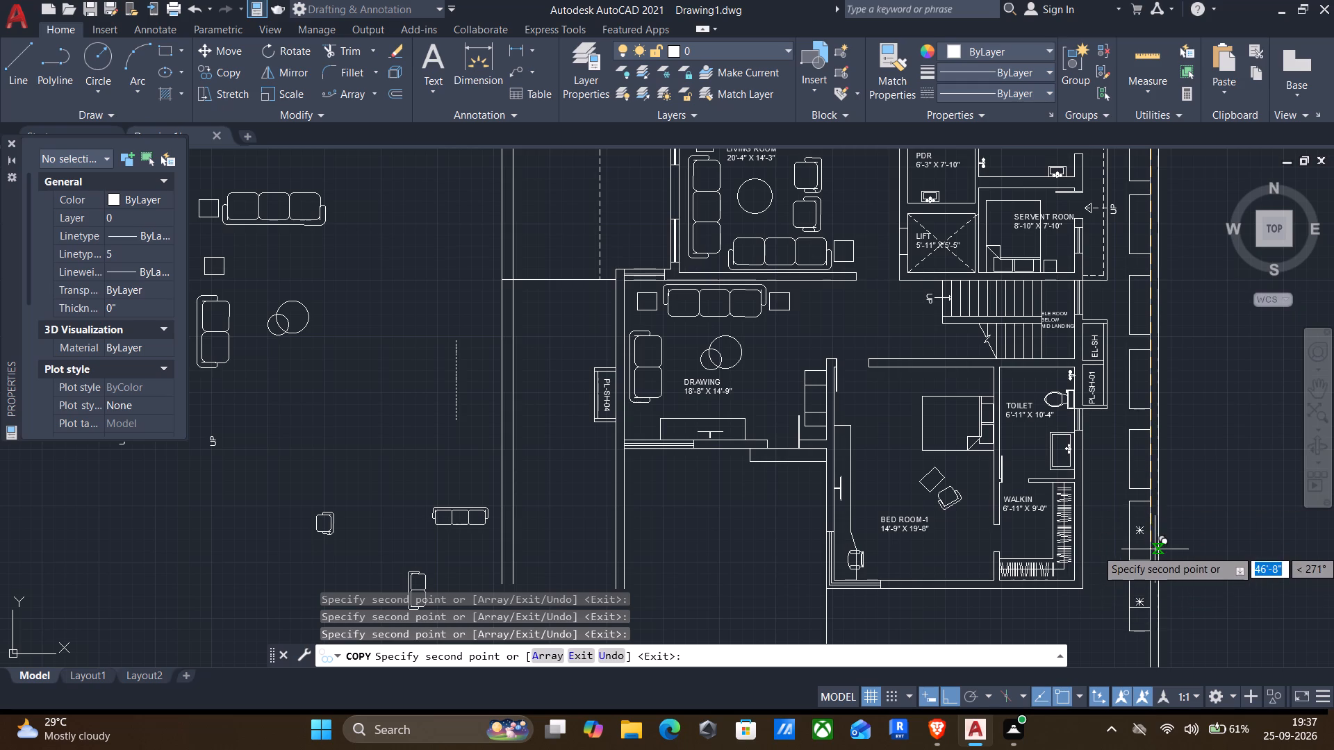
key(Escape)
Draw two parallel lines about 3' south from the outer and inner corners of the house wall at WALKIN's southeast corner.
middle_drag(1100, 592, 1123, 378)
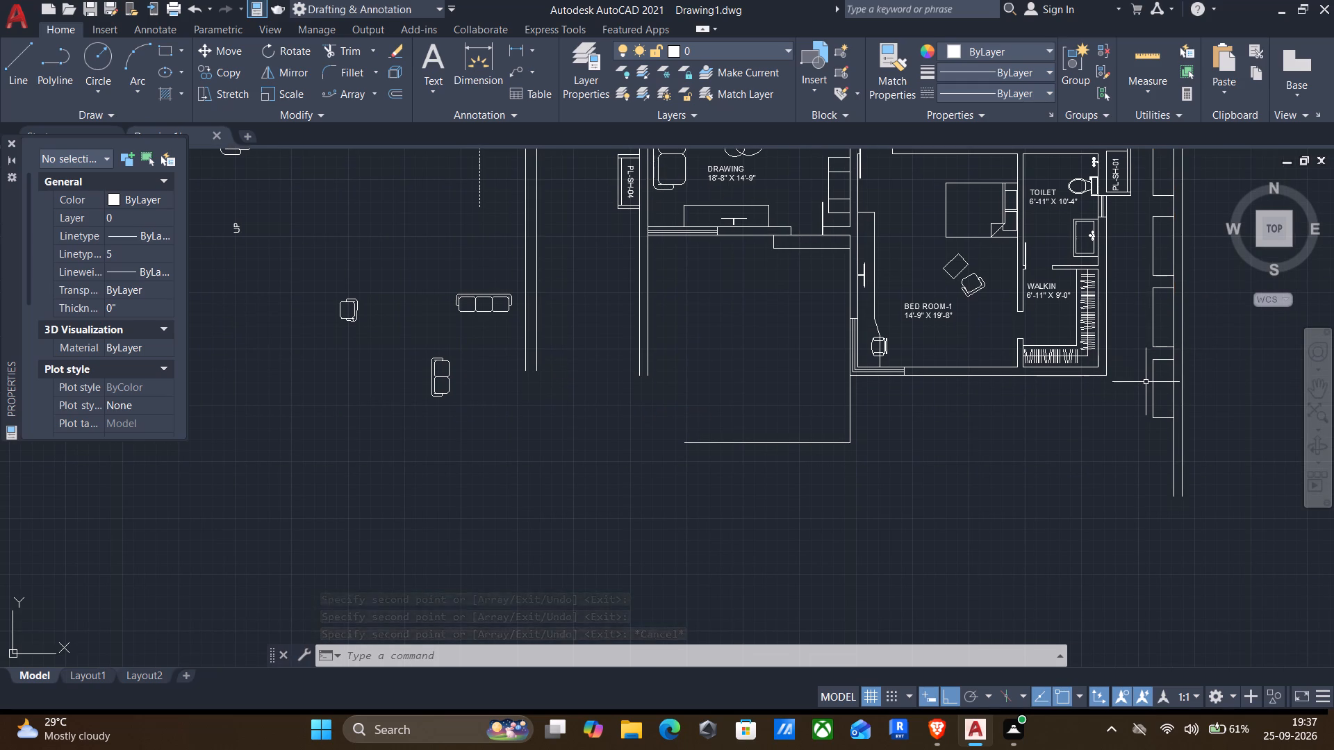
key(l)
key(Return)
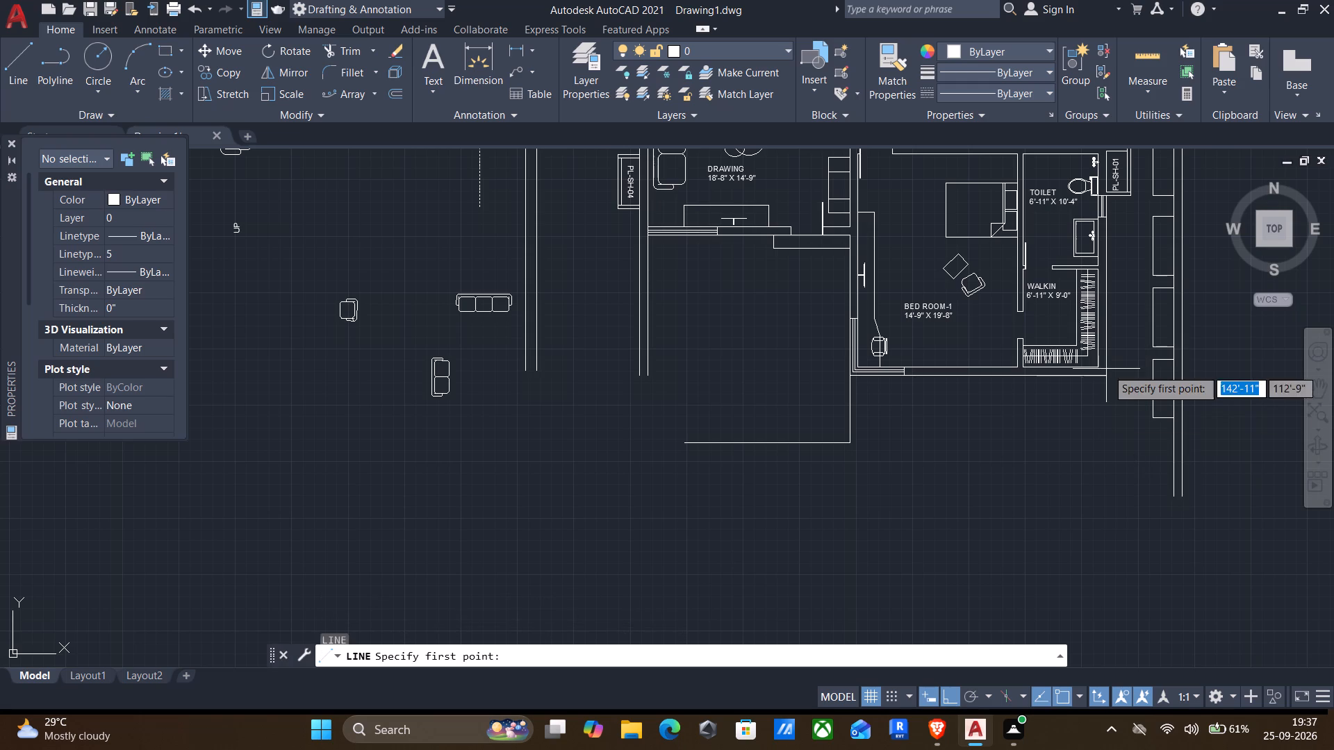
scroll(1107, 363, up, 1)
click(1104, 385)
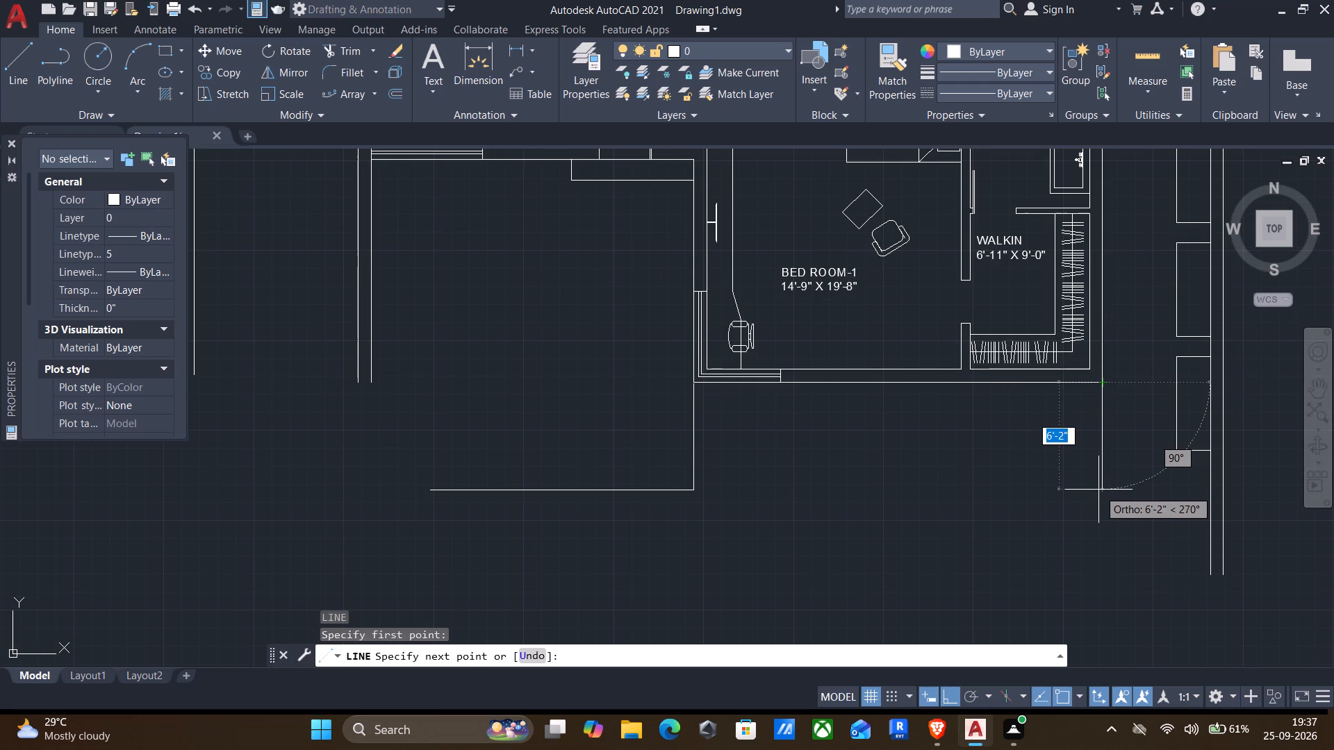
scroll(1099, 447, up, 1)
click(1099, 434)
key(Return)
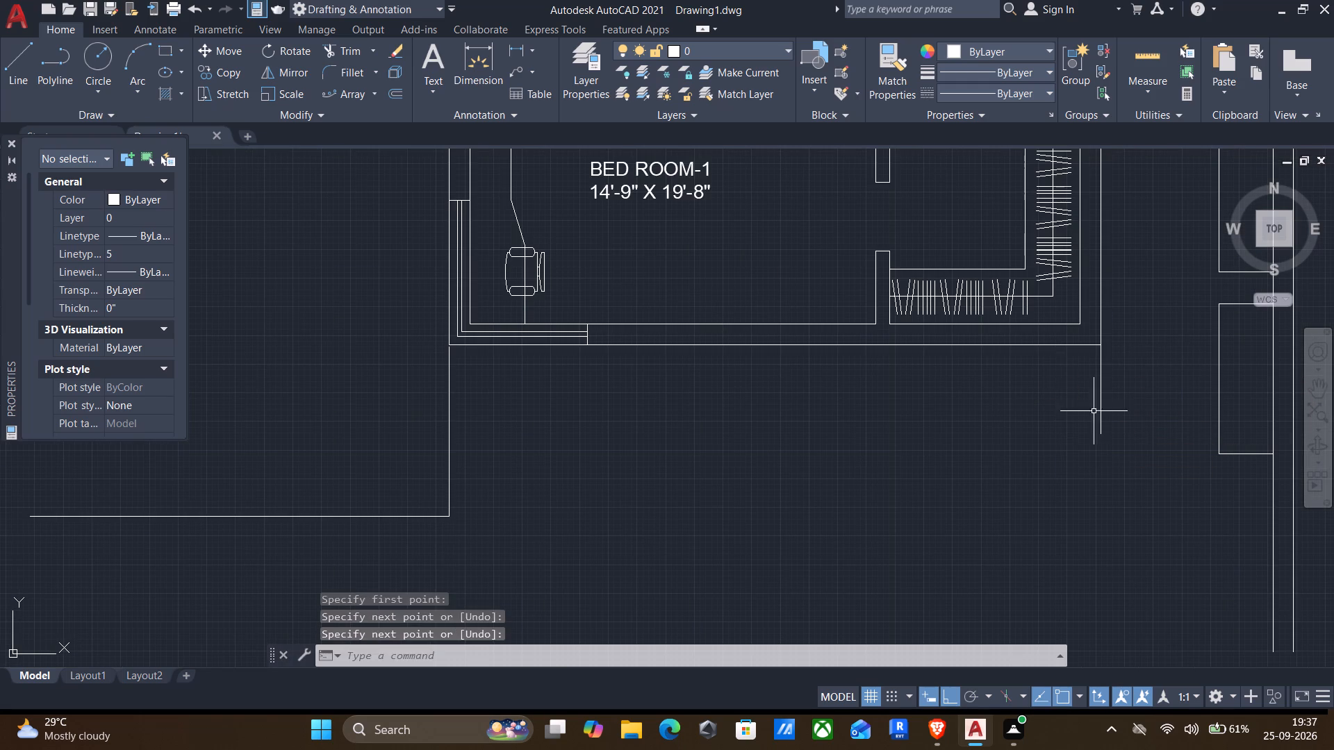
key(Return)
click(1079, 322)
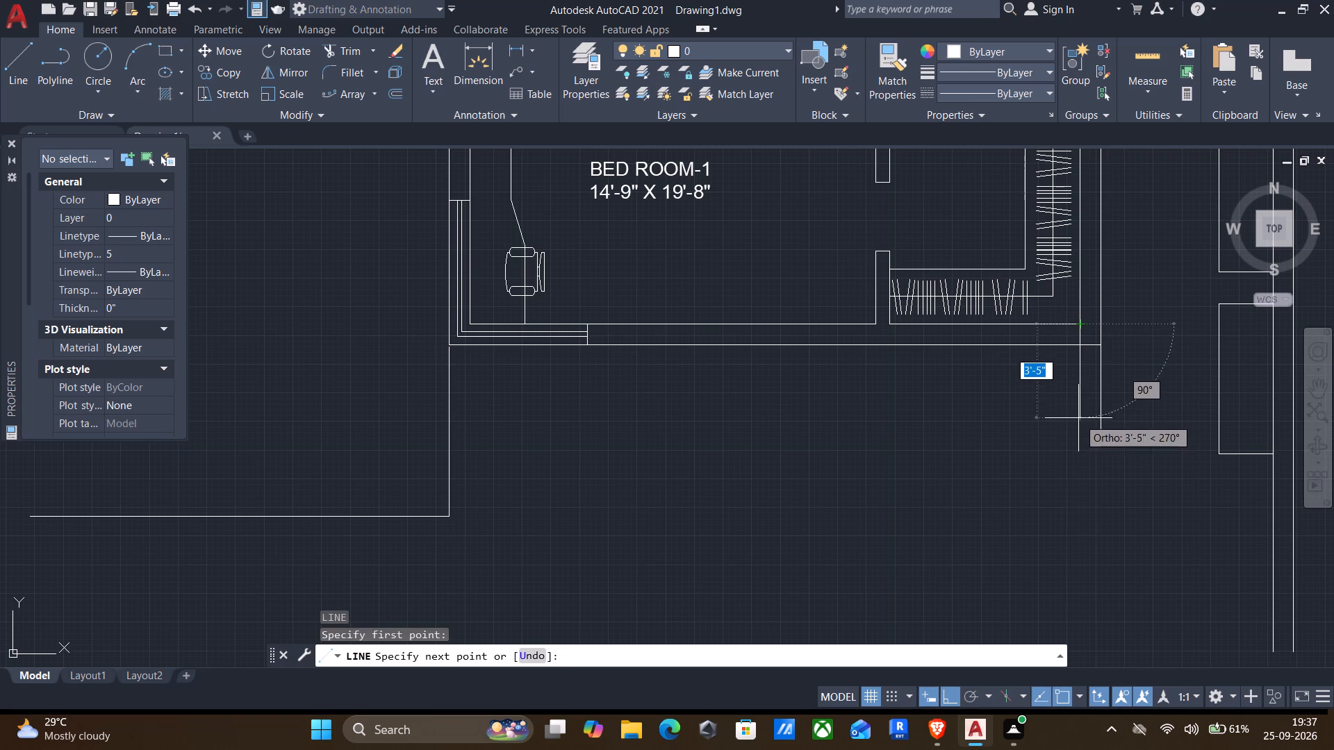
click(1078, 418)
key(Return)
Draw a closing line about 1'-7" west from the outer line's south end and a short line bringing the inner line down to it.
key(Return)
scroll(1096, 446, up, 2)
click(1101, 413)
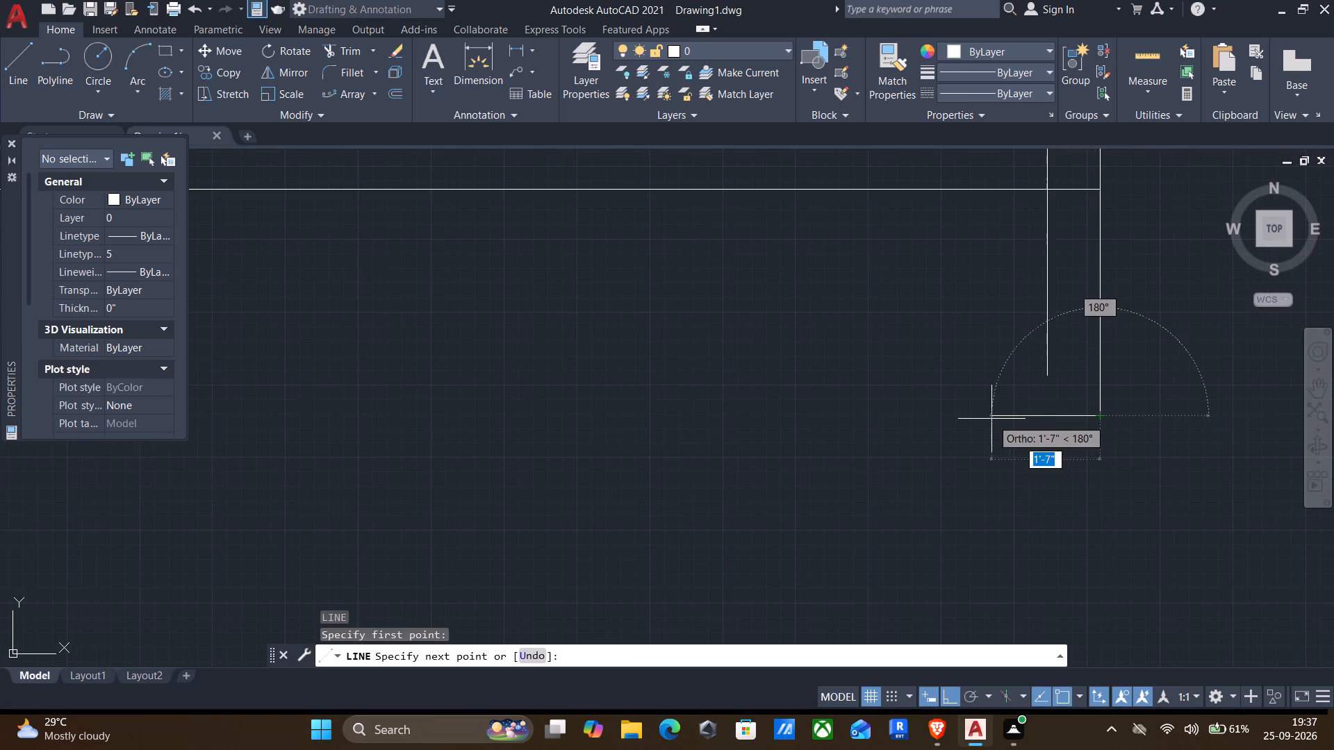
click(991, 419)
key(Return)
key(Return)
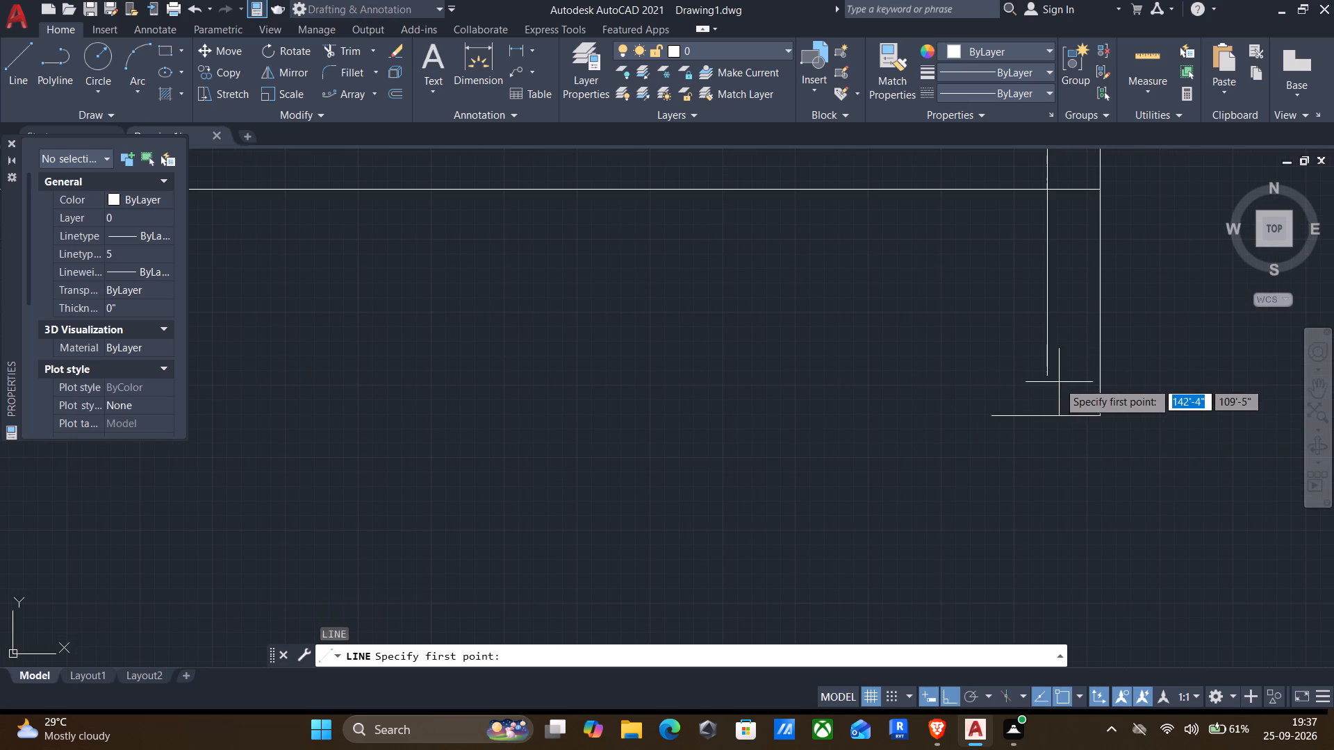
click(1046, 373)
click(1047, 412)
key(Return)
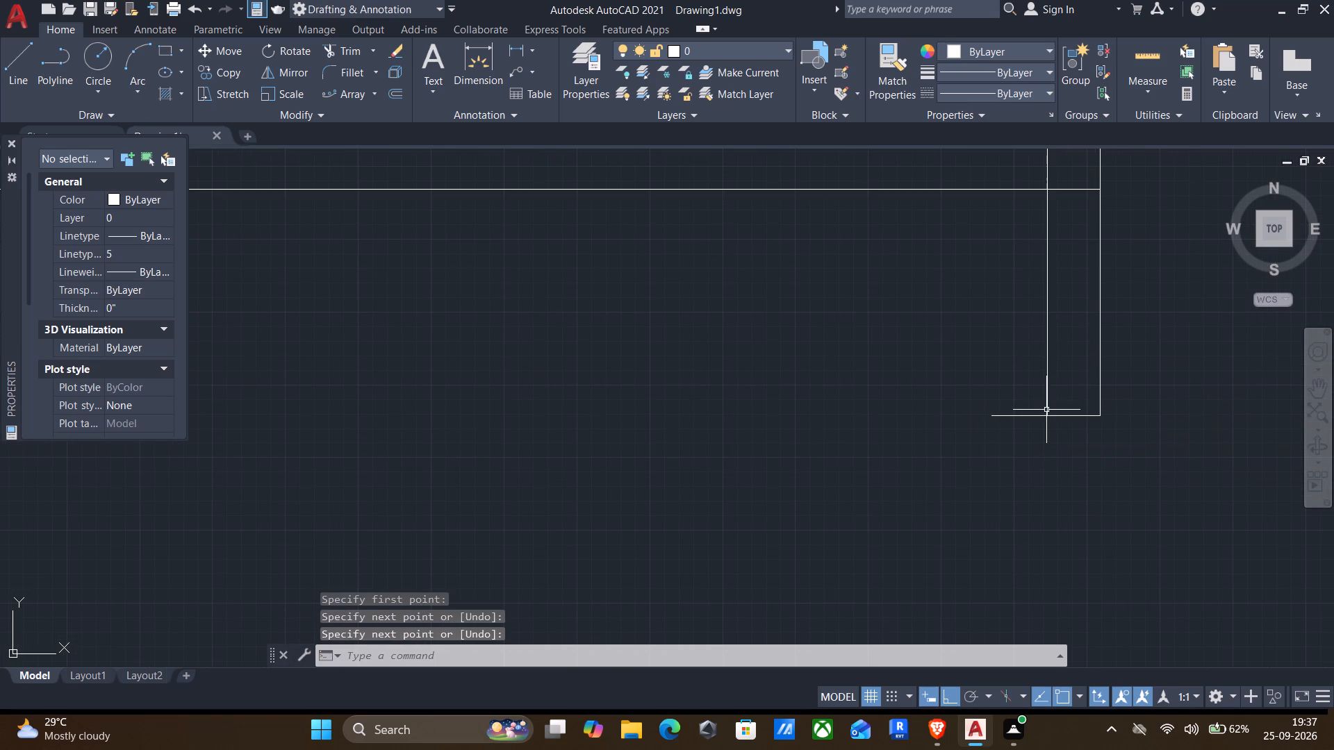
Trim the closing line's overhang and the crossing wall lines at the corner so the wall stub joins the WALKIN walls openly.
key(t)
key(r)
key(Return)
drag(1028, 389, 1021, 510)
scroll(998, 421, down, 1)
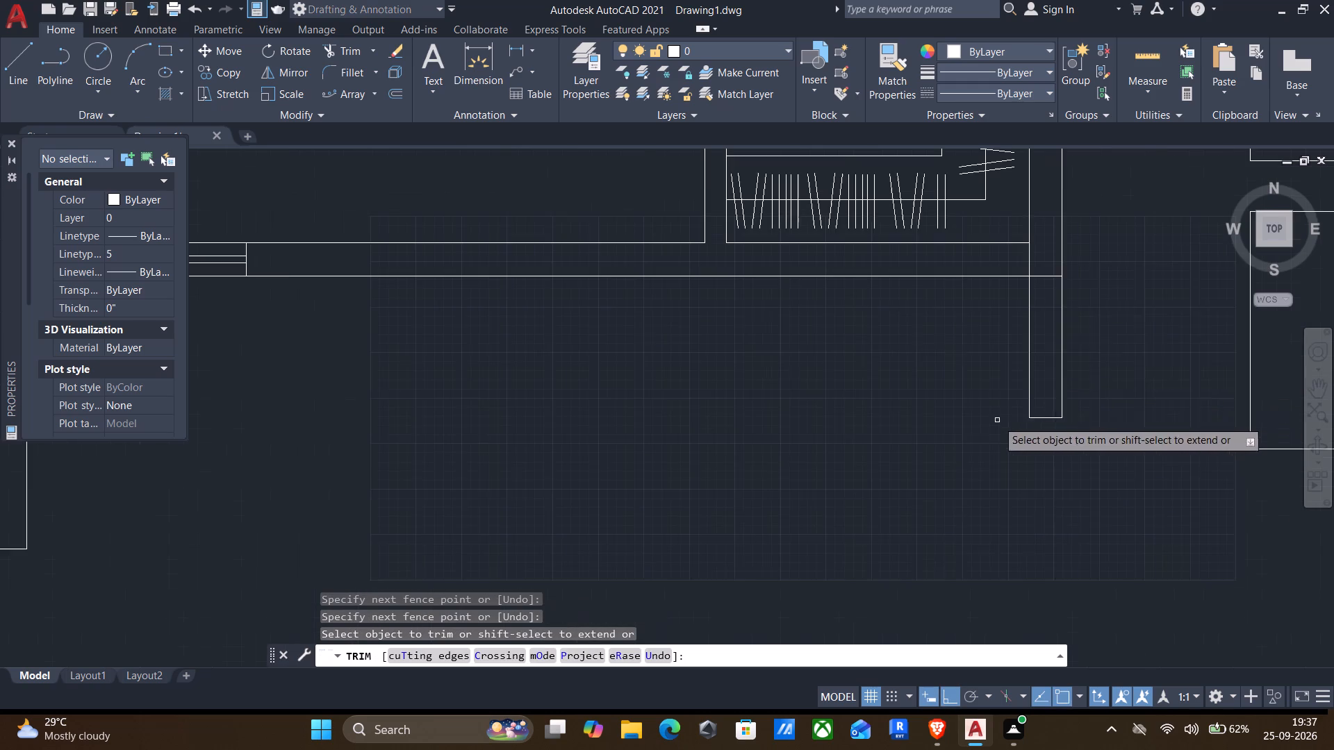
scroll(1042, 249, up, 1)
drag(1044, 253, 1044, 334)
drag(1041, 266, 955, 268)
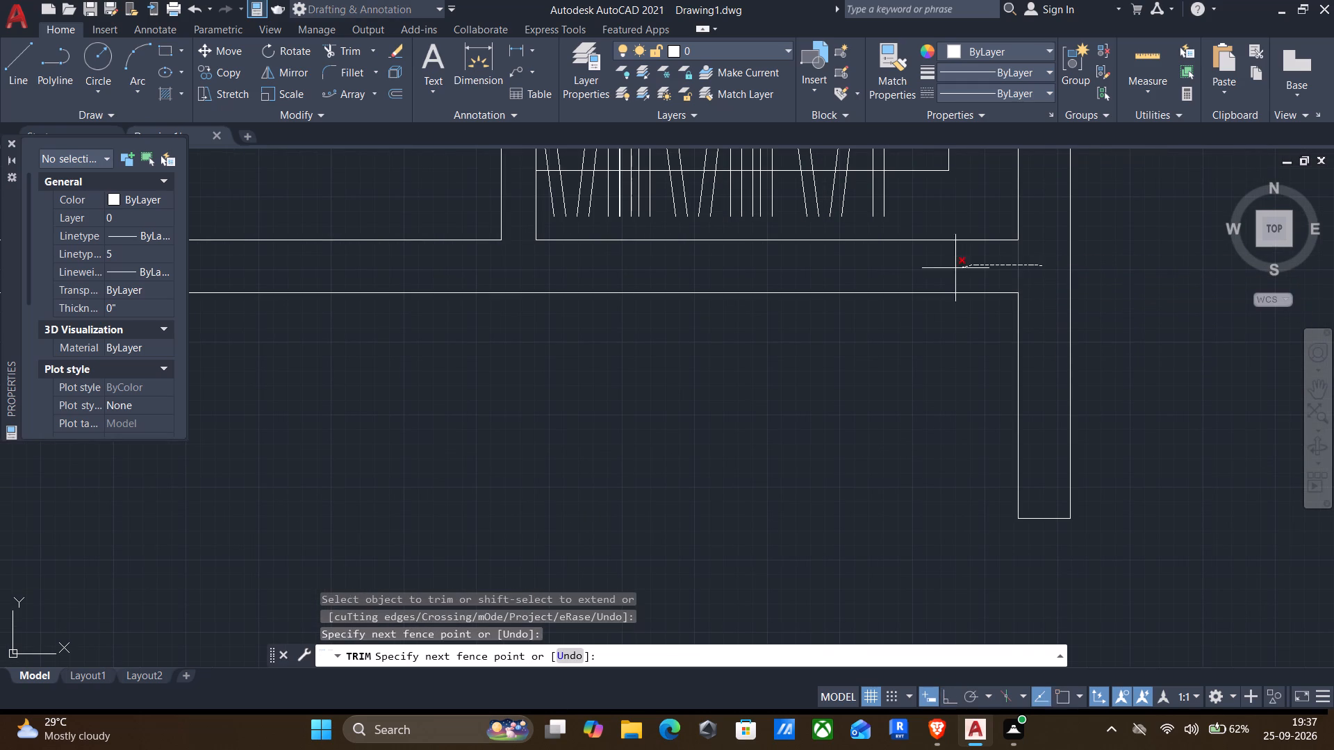
drag(955, 268, 952, 269)
scroll(923, 306, down, 1)
middle_drag(839, 375, 848, 377)
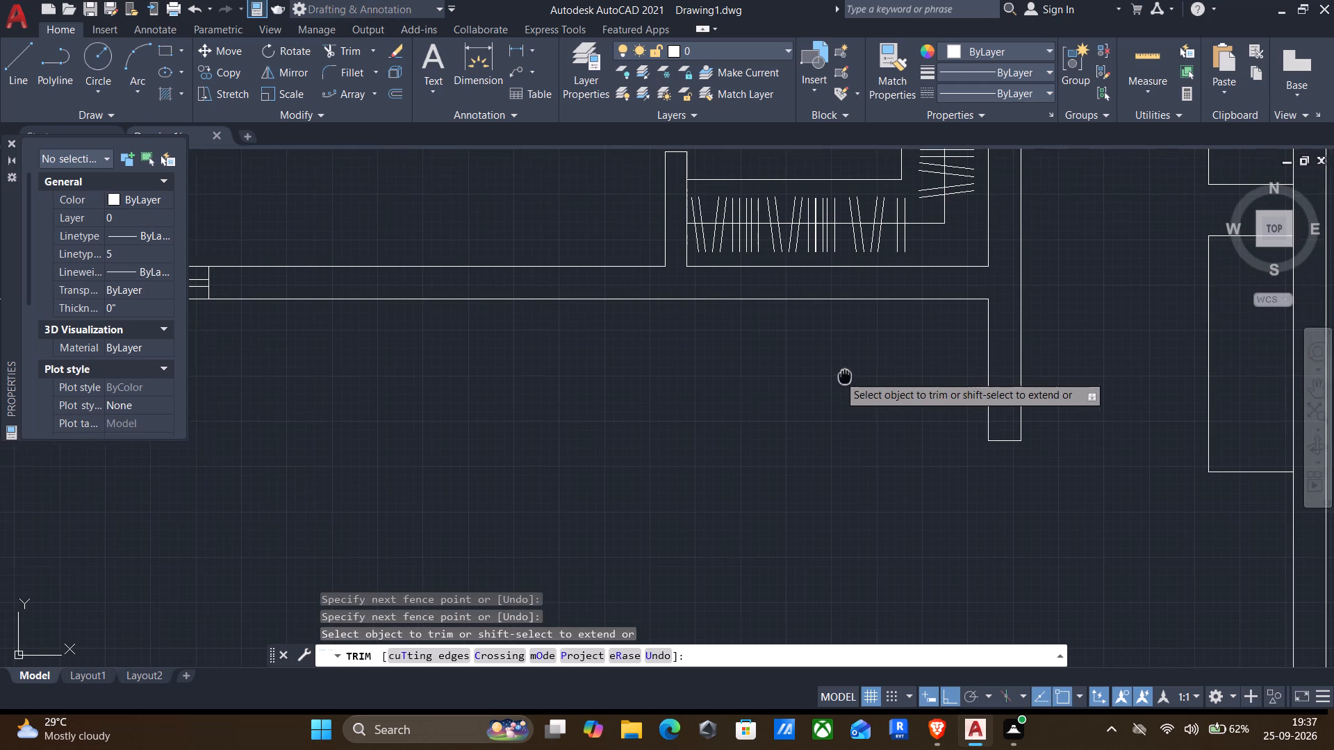
key(Escape)
Draw a rectangle about 8'-9" long and 7" deep along the outer face of the wall south of BED ROOM-1 and WALKIN.
text(REC)
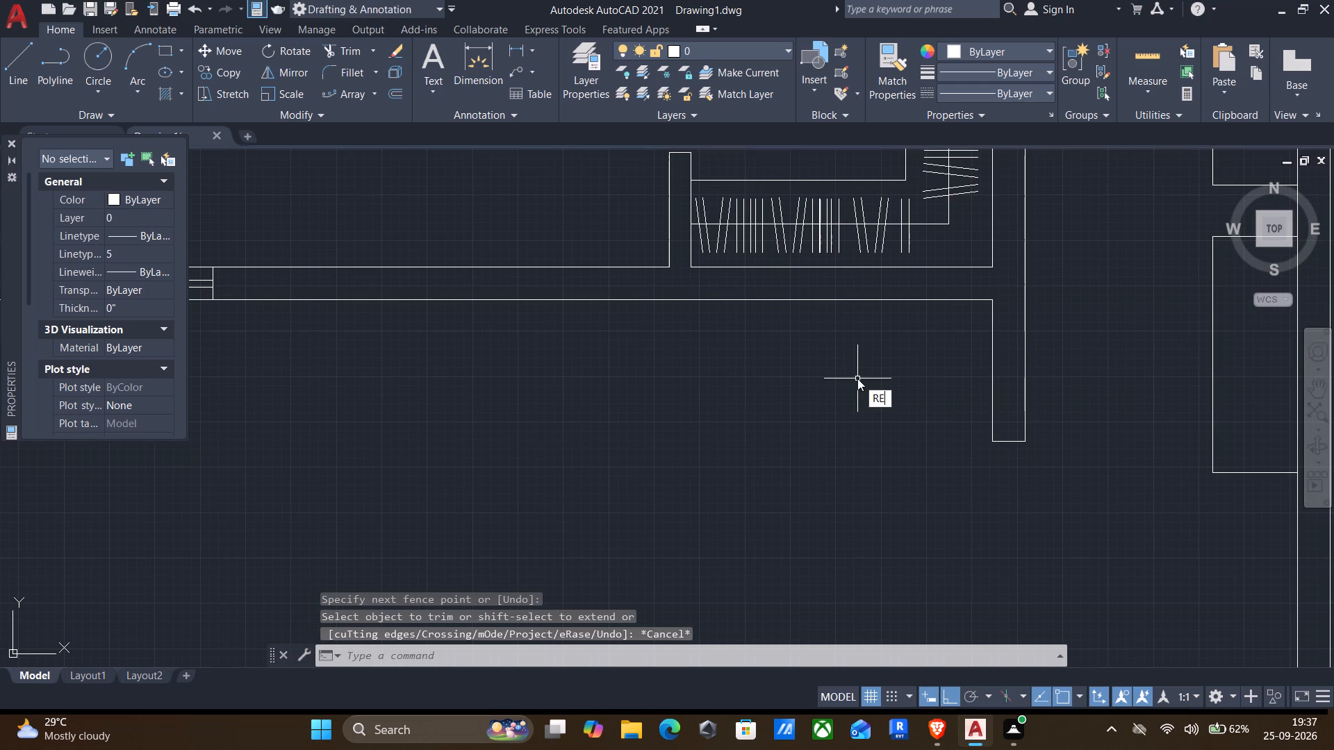
key(Return)
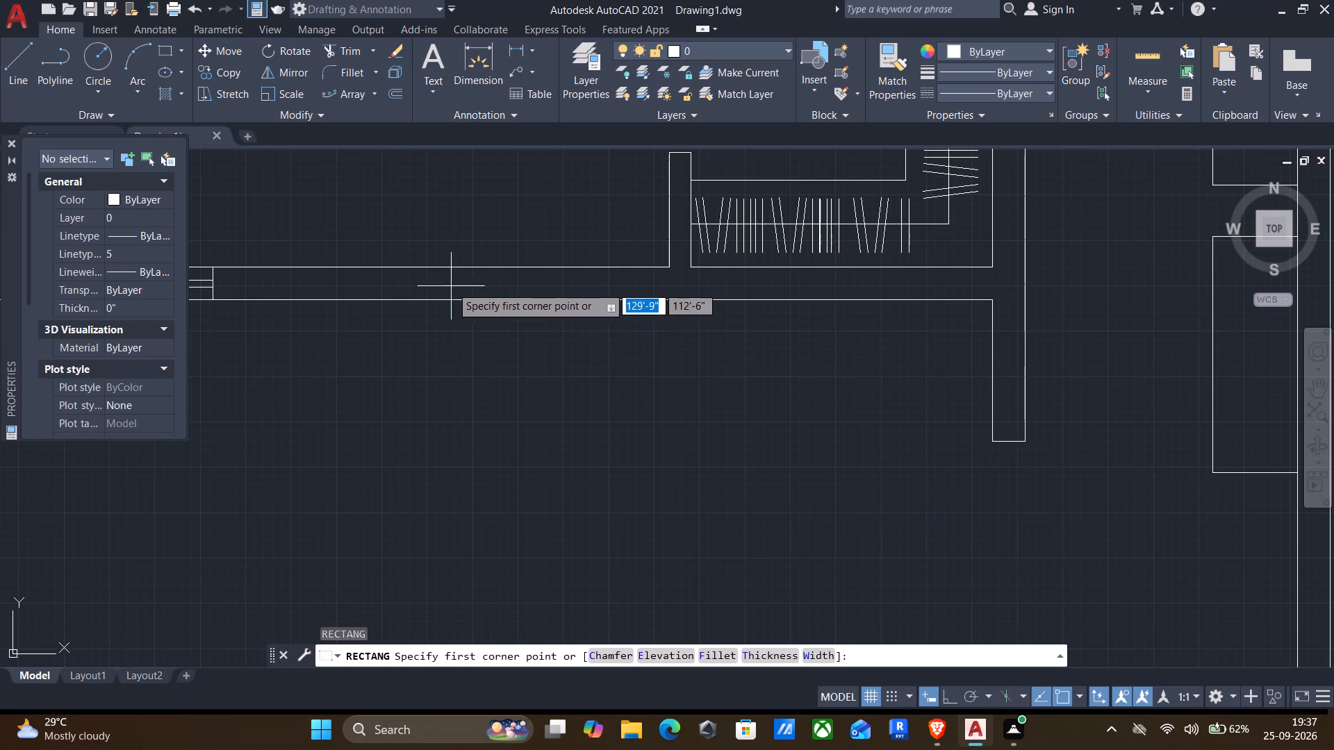
click(445, 298)
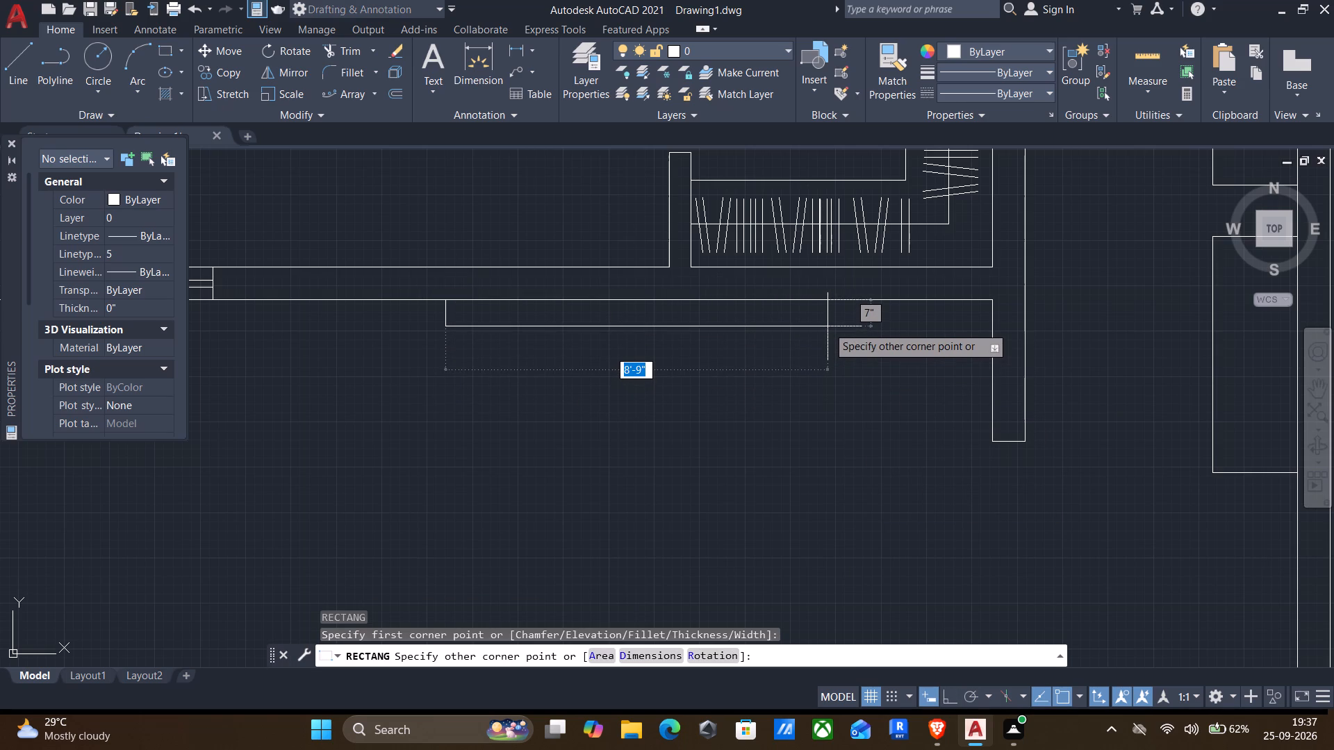
click(827, 326)
Trim away the wall line and overlapping rectangle edge between the rectangle's ends so the projection opens into the south wall.
key(t)
key(r)
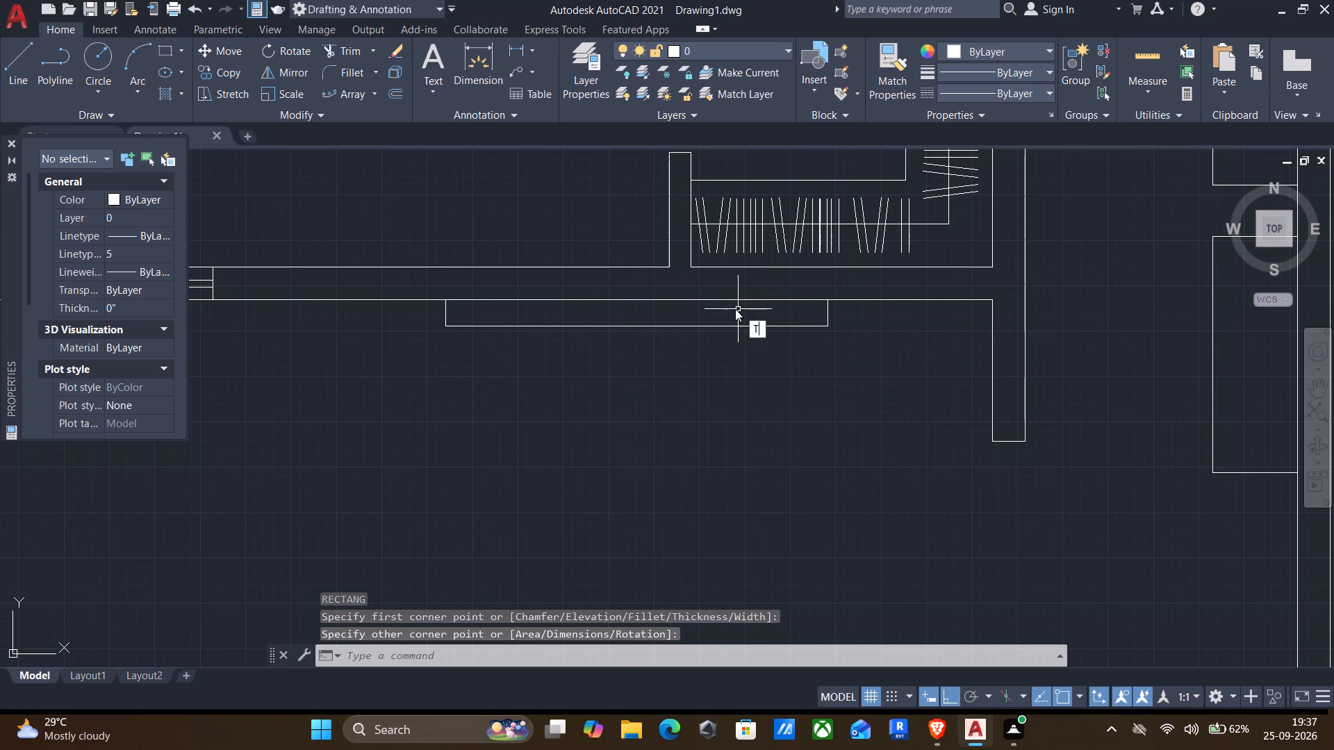
key(Return)
drag(705, 303, 695, 283)
click(682, 303)
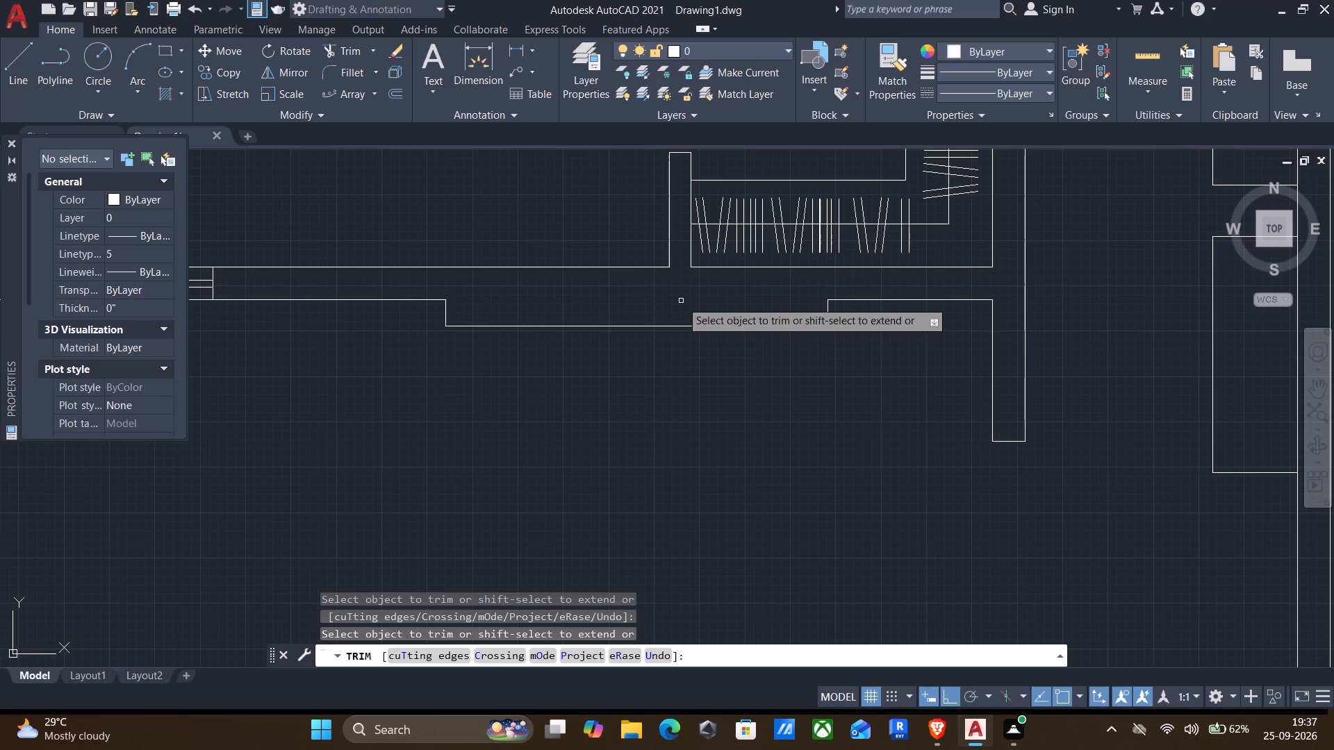
key(Escape)
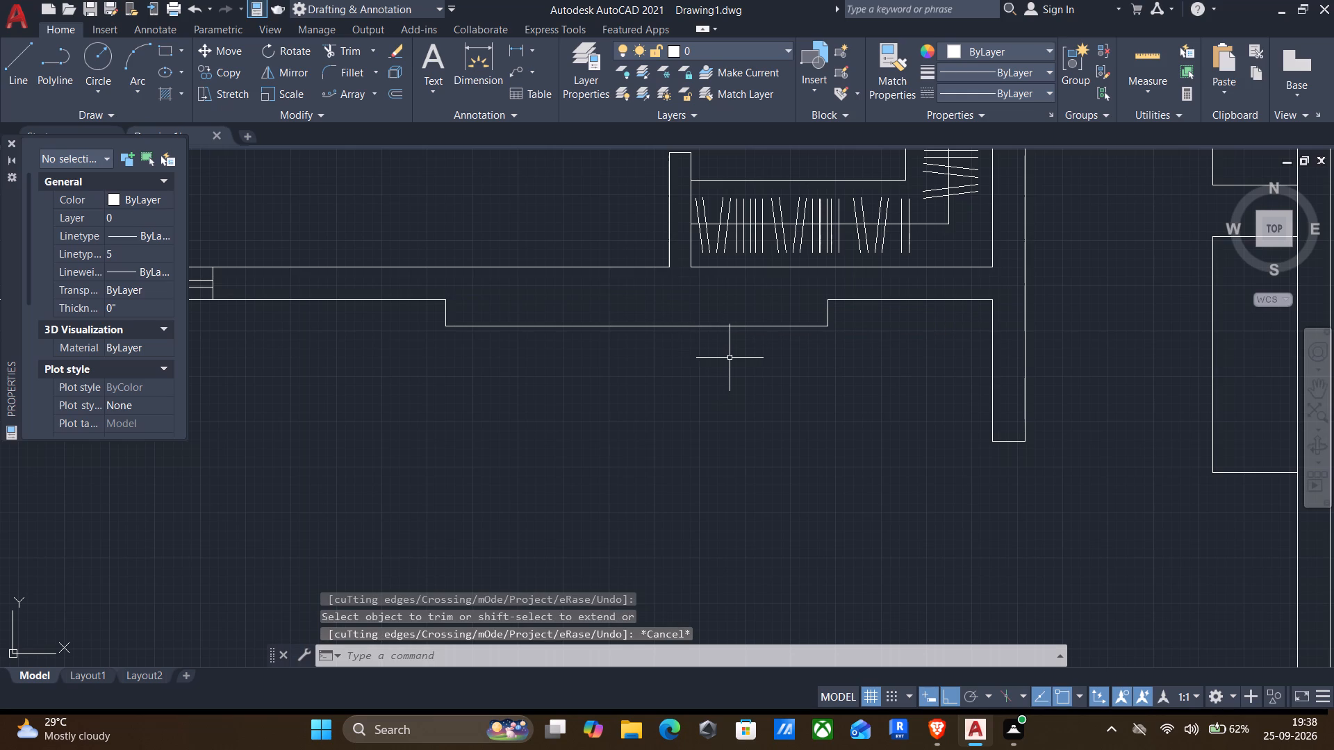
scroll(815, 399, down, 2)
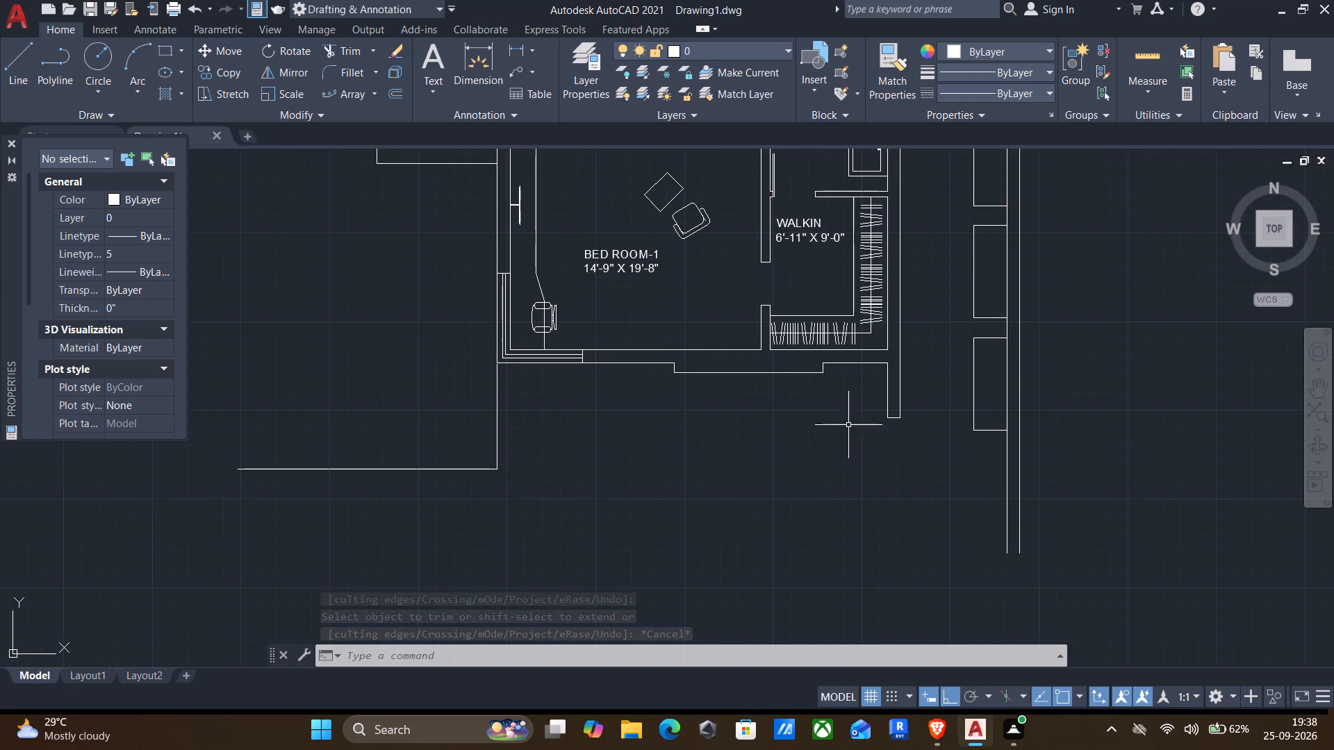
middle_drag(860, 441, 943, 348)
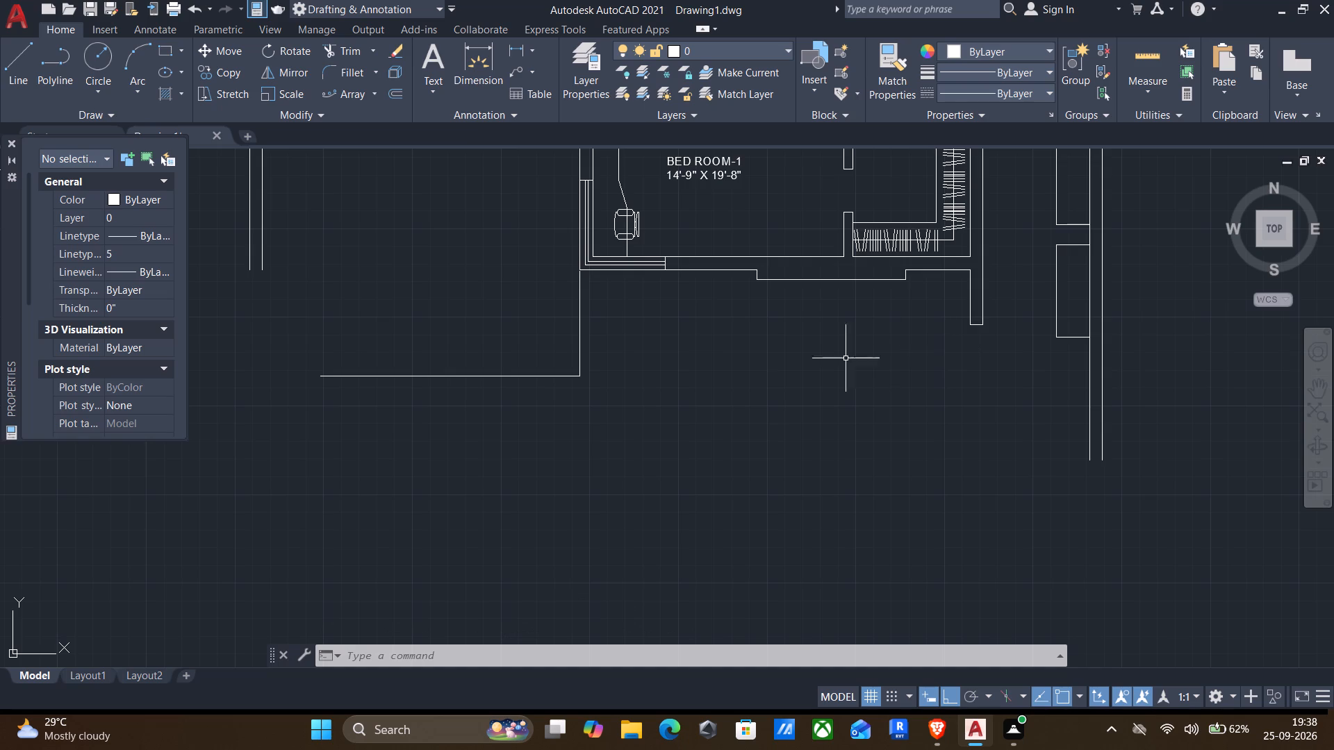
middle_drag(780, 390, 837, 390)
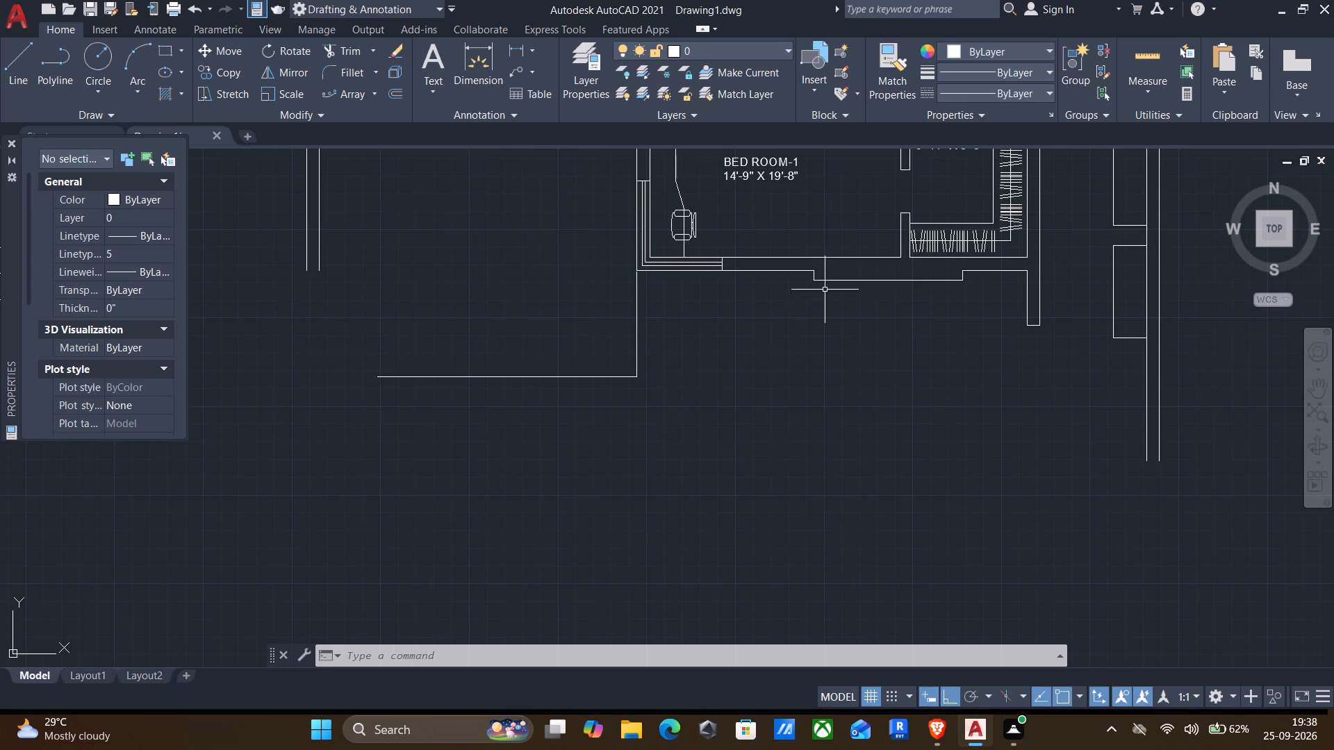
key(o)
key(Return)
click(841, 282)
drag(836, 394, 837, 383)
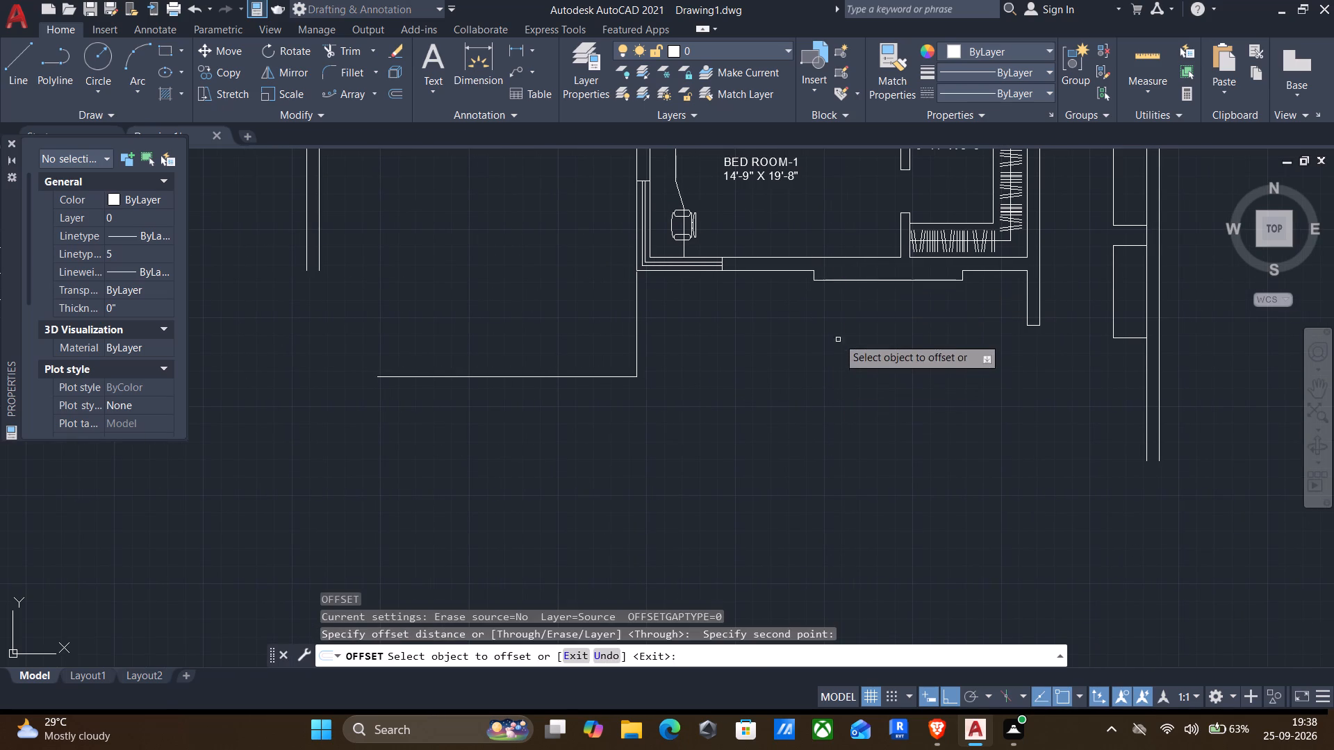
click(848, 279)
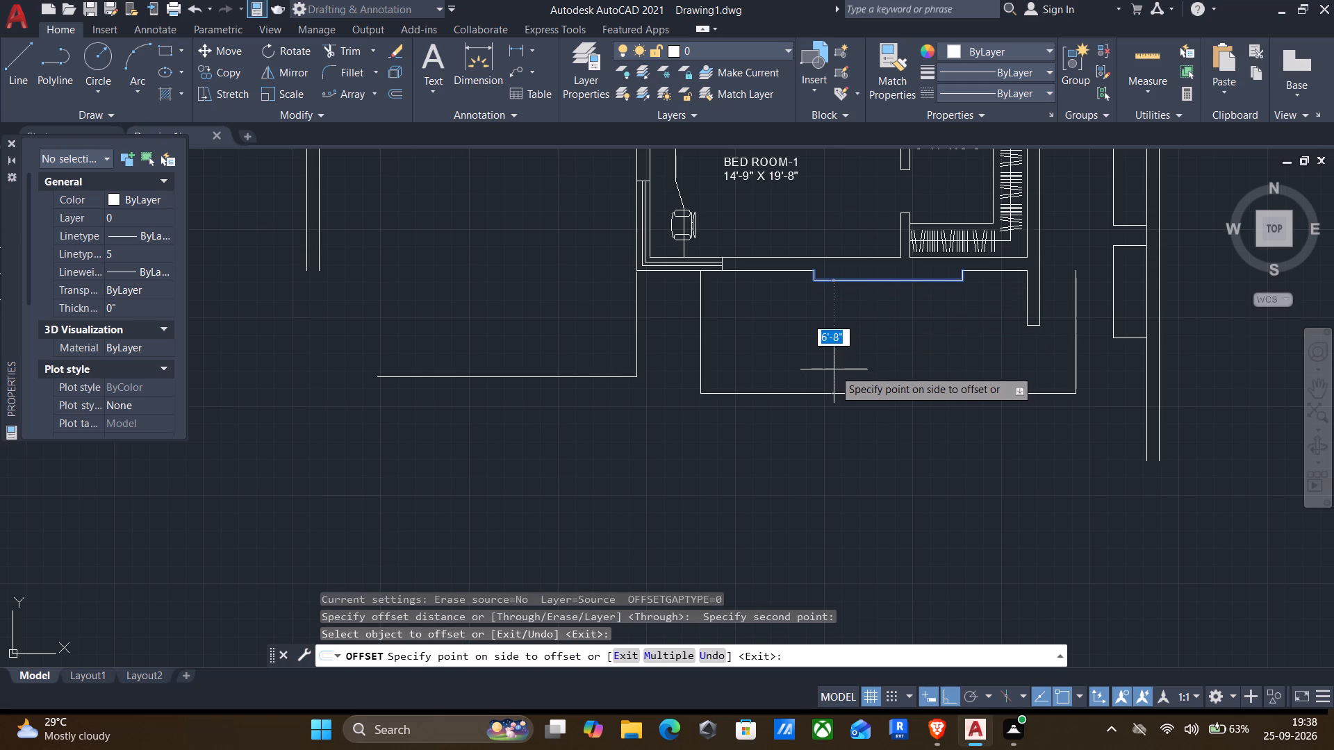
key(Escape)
Offset the outer wall line south of BED ROOM-1, west of the projection, 5' to the south.
key(o)
key(Return)
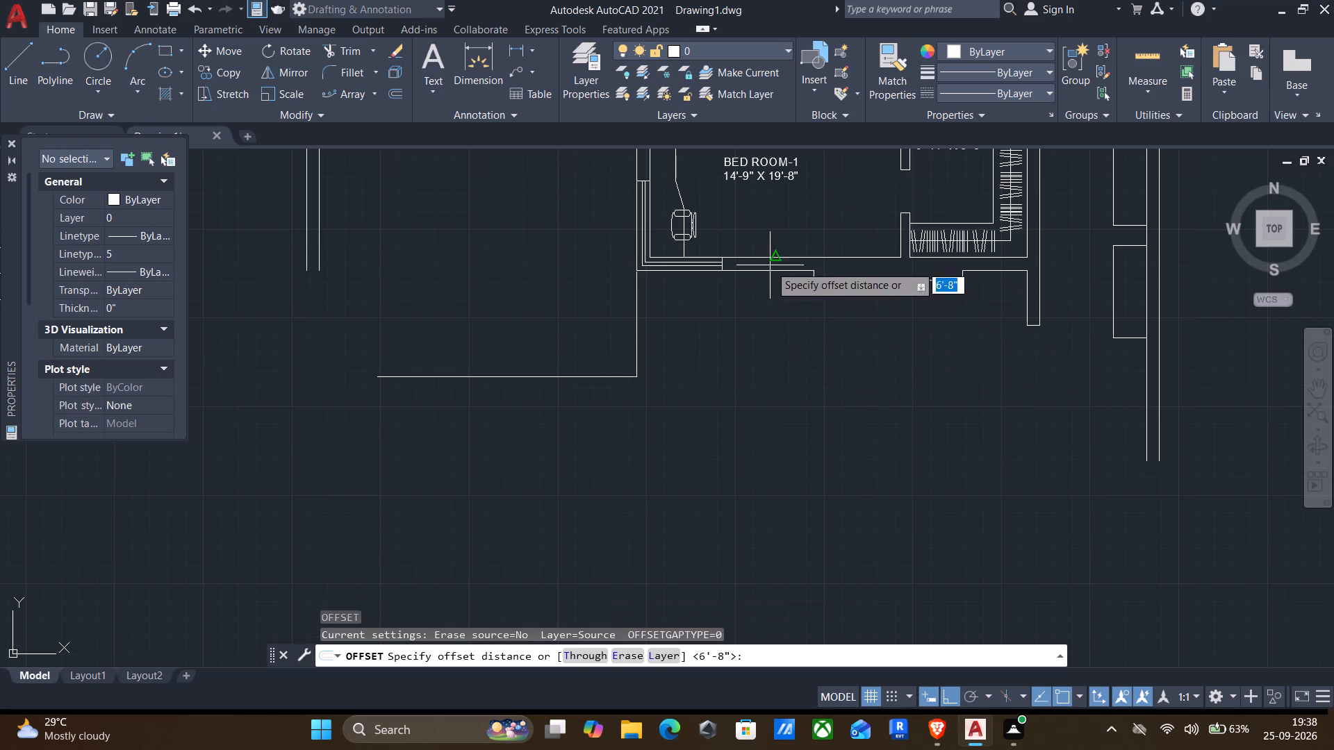
click(770, 265)
click(769, 342)
click(771, 269)
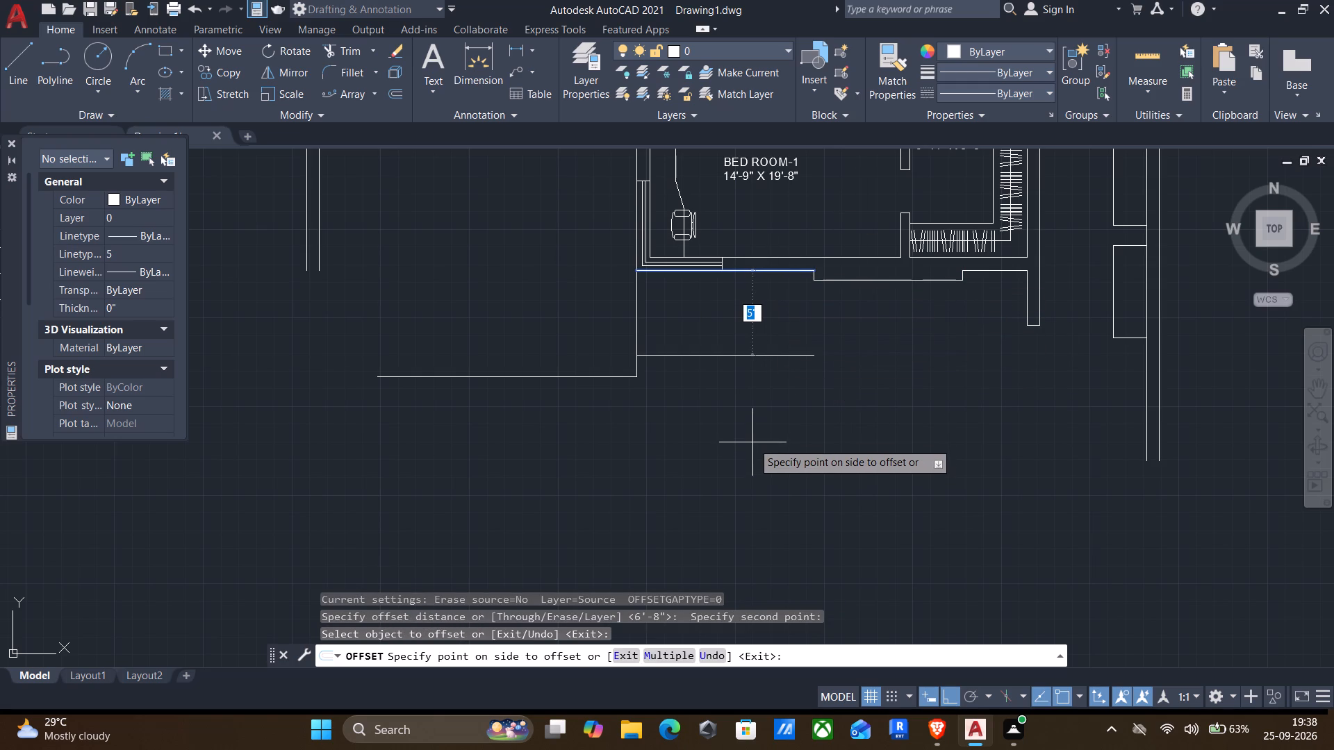
text(5')
key(Return)
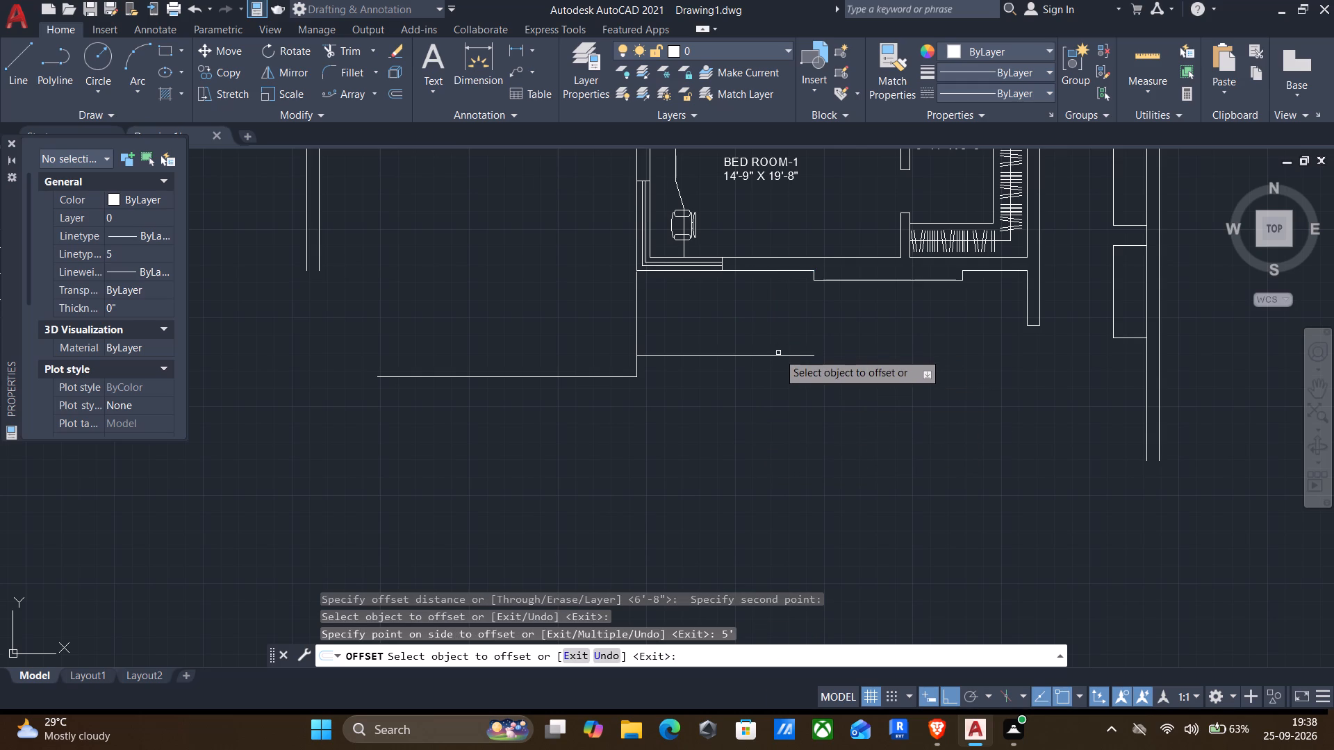
key(Escape)
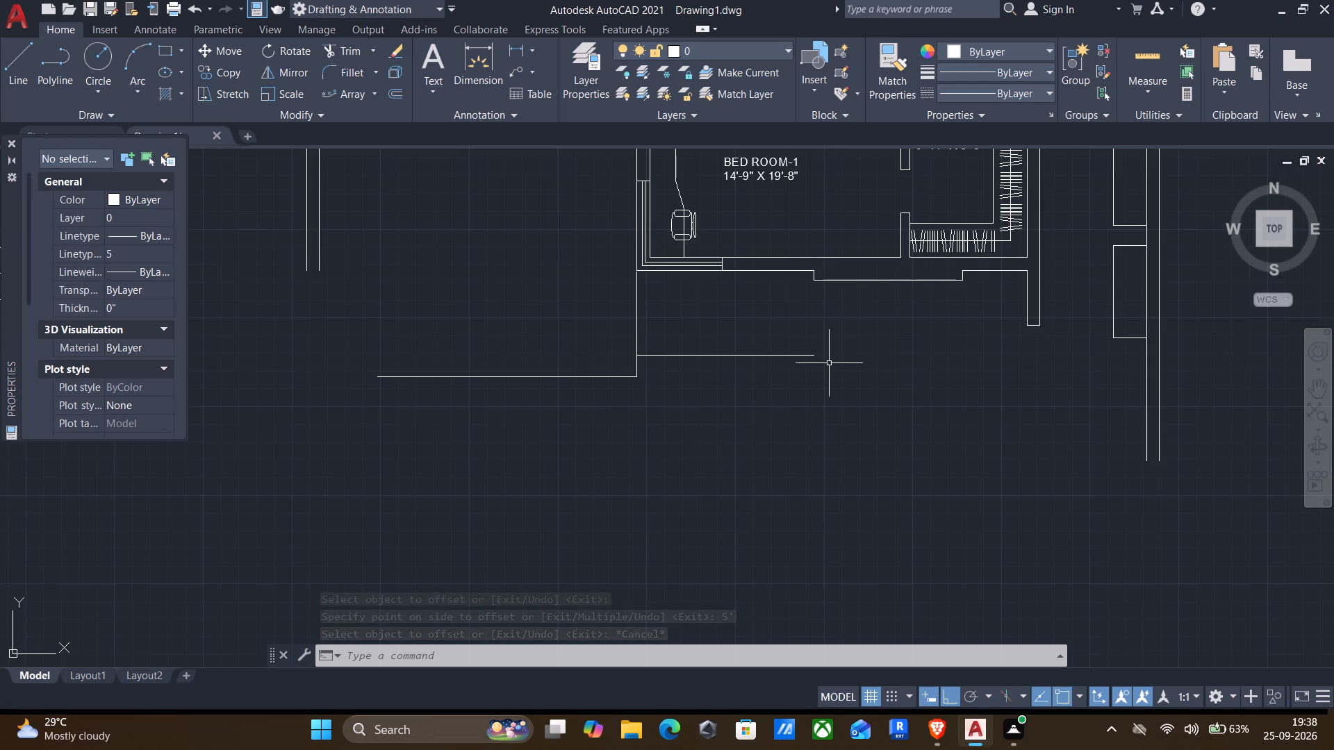
Draw a line about 7" long straight south from the end of the wall stub at the WALKIN corner.
key(l)
key(Return)
scroll(1024, 340, up, 3)
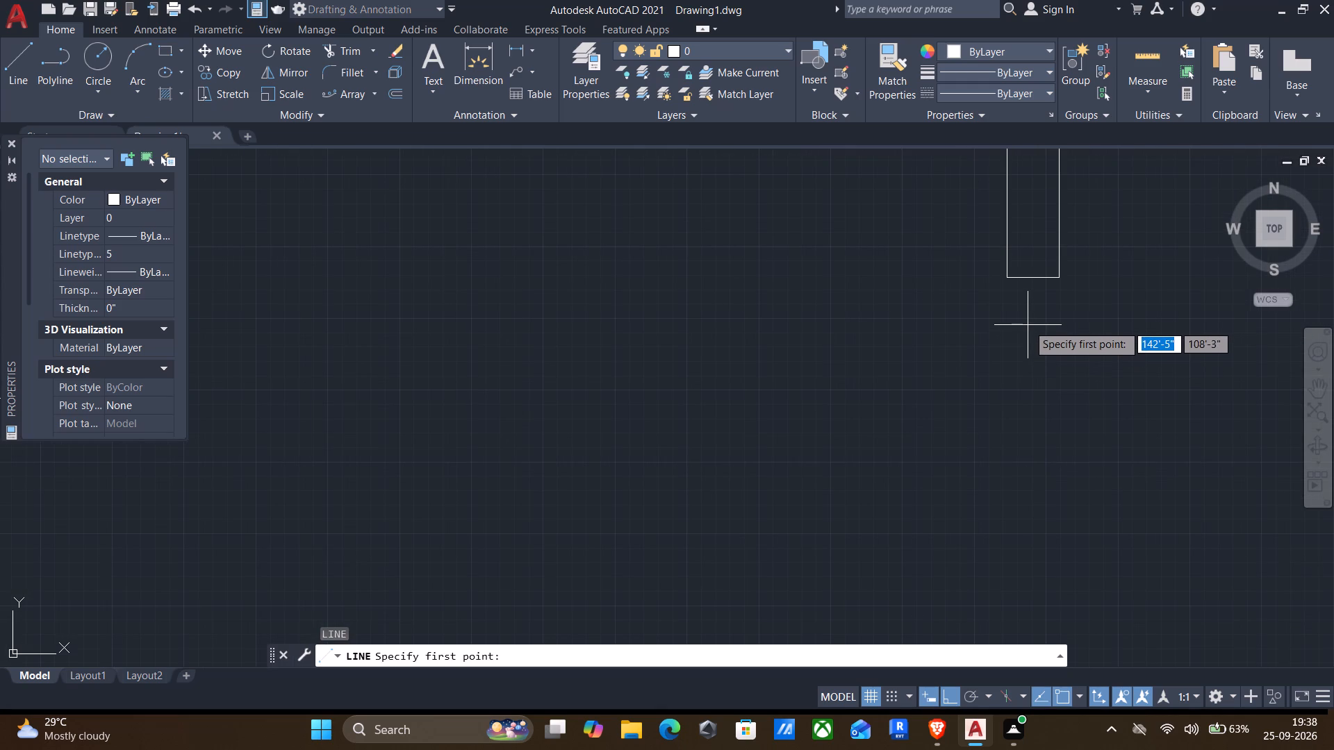
scroll(1028, 324, up, 2)
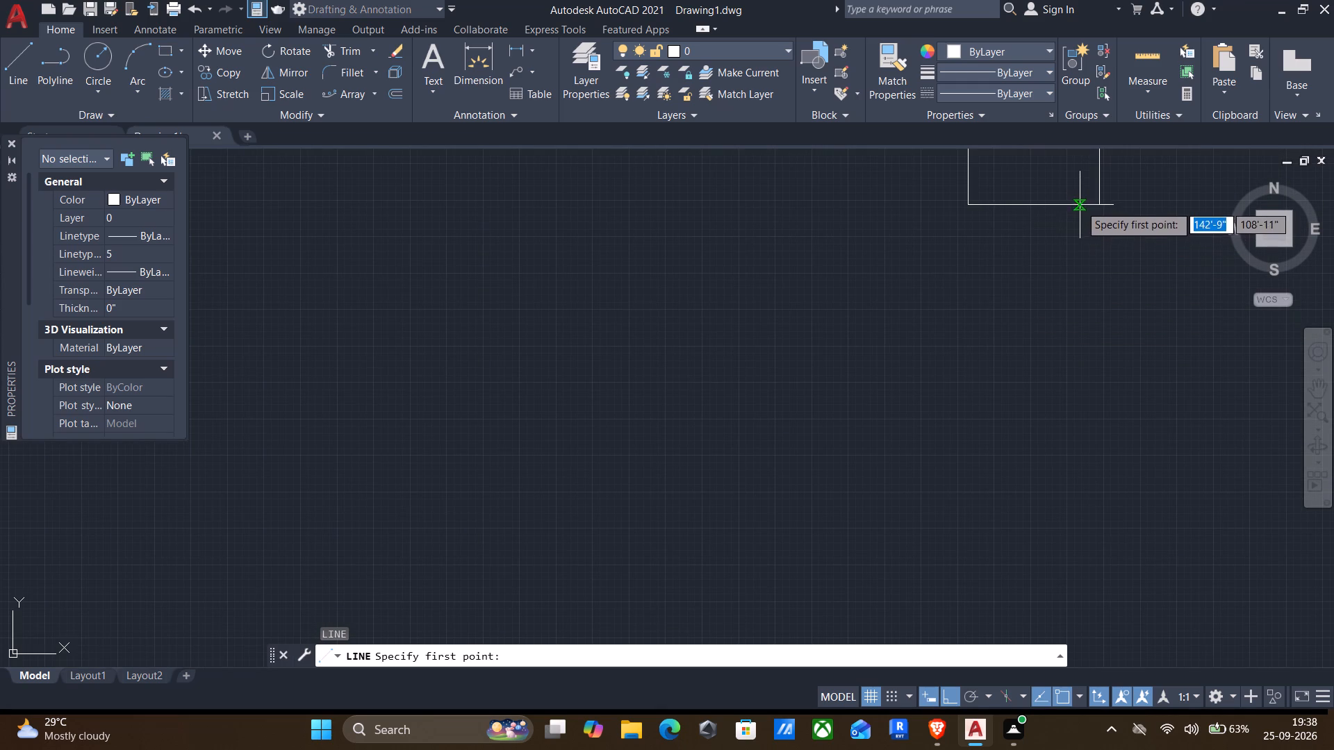
click(1080, 203)
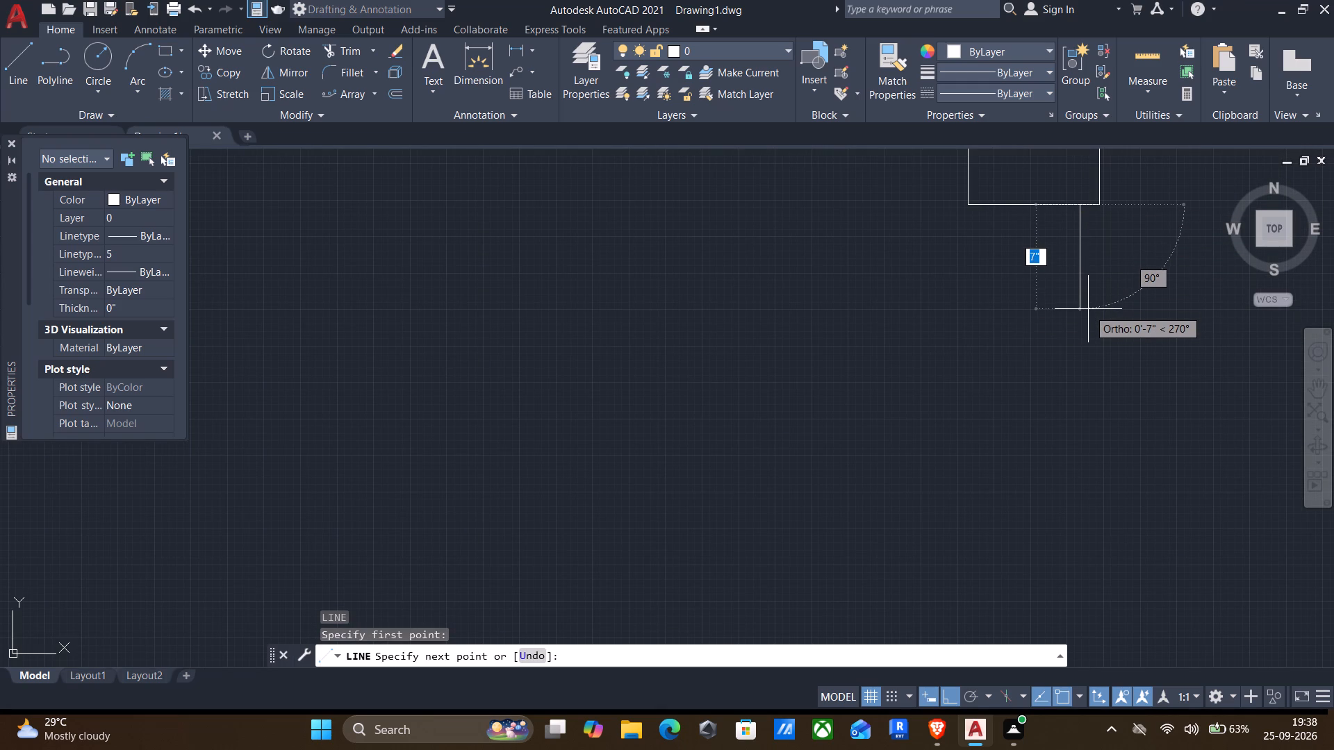
click(1088, 309)
scroll(1065, 331, down, 2)
key(Return)
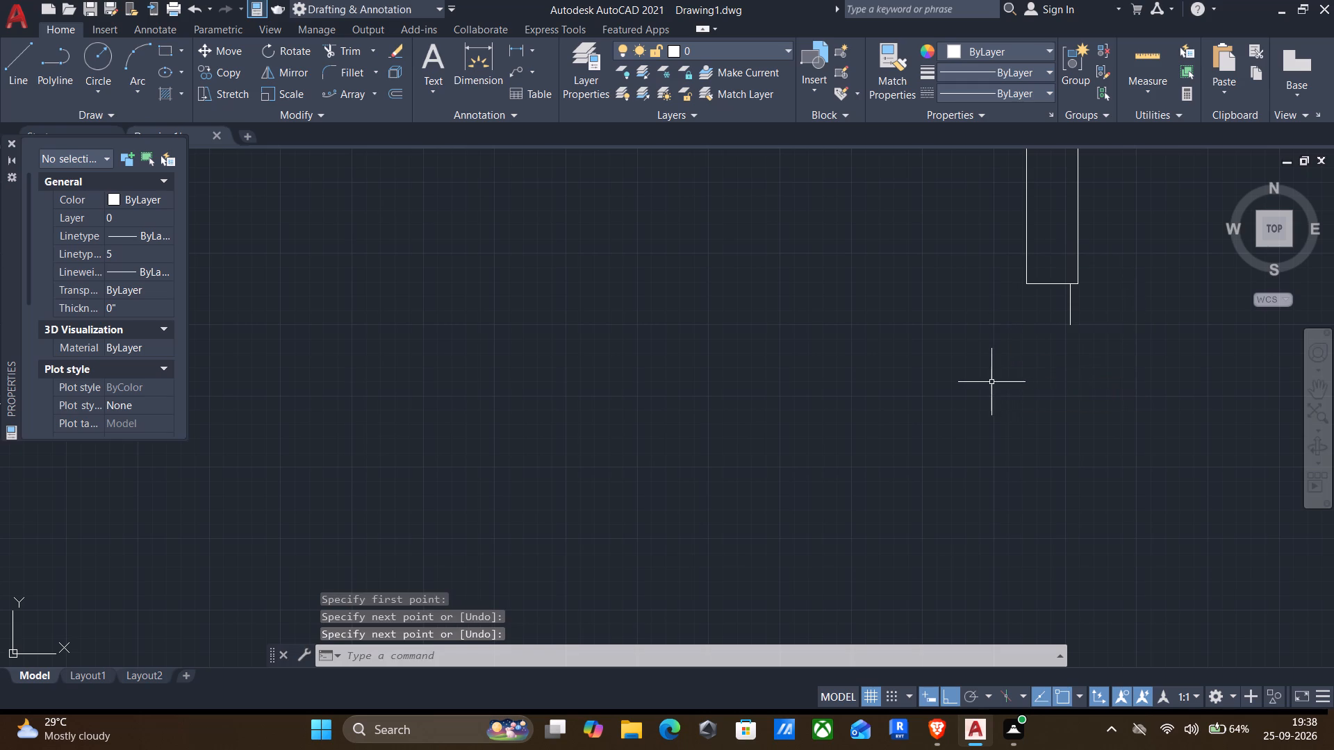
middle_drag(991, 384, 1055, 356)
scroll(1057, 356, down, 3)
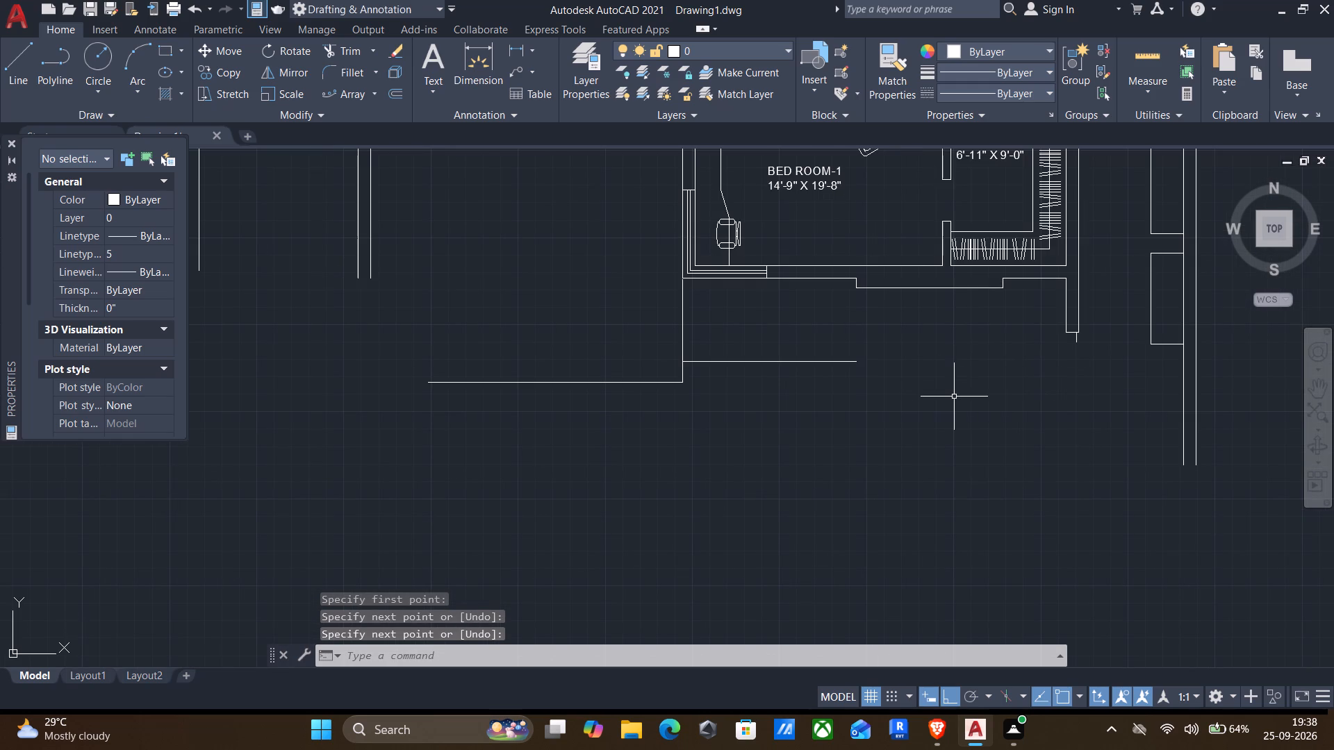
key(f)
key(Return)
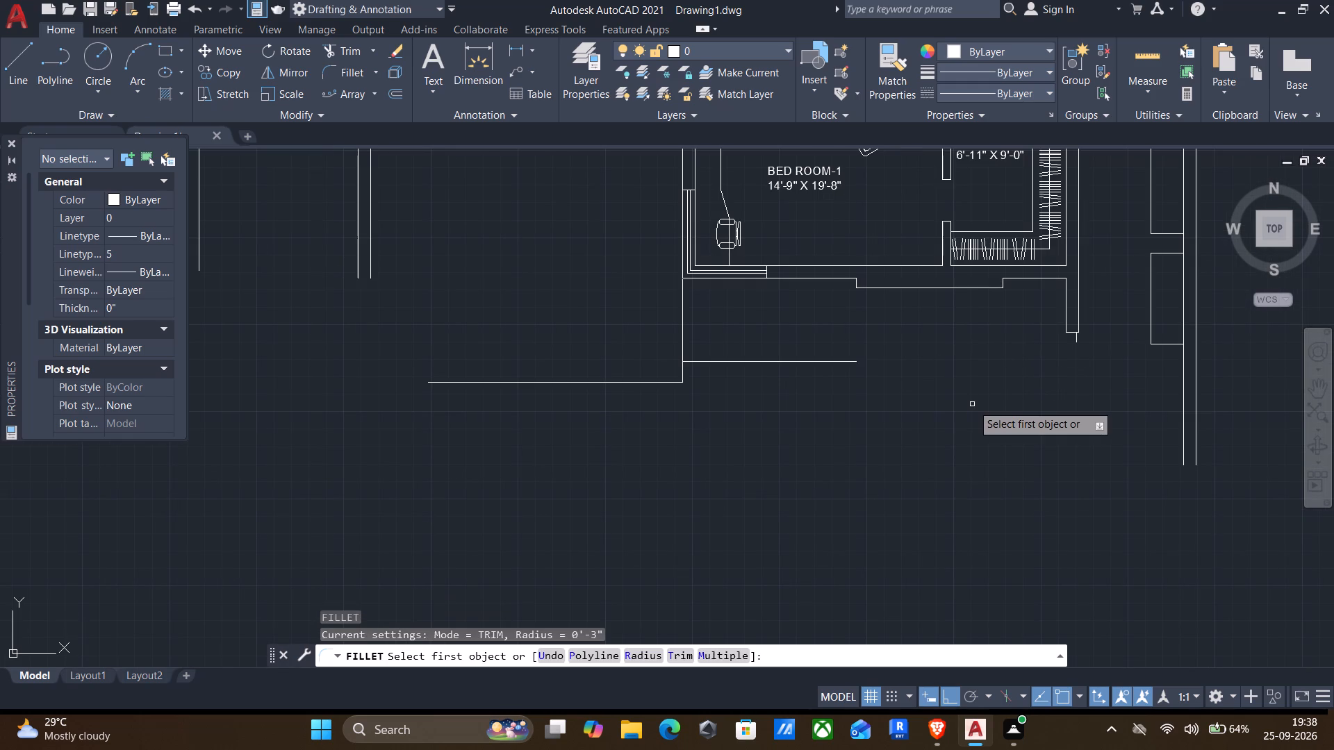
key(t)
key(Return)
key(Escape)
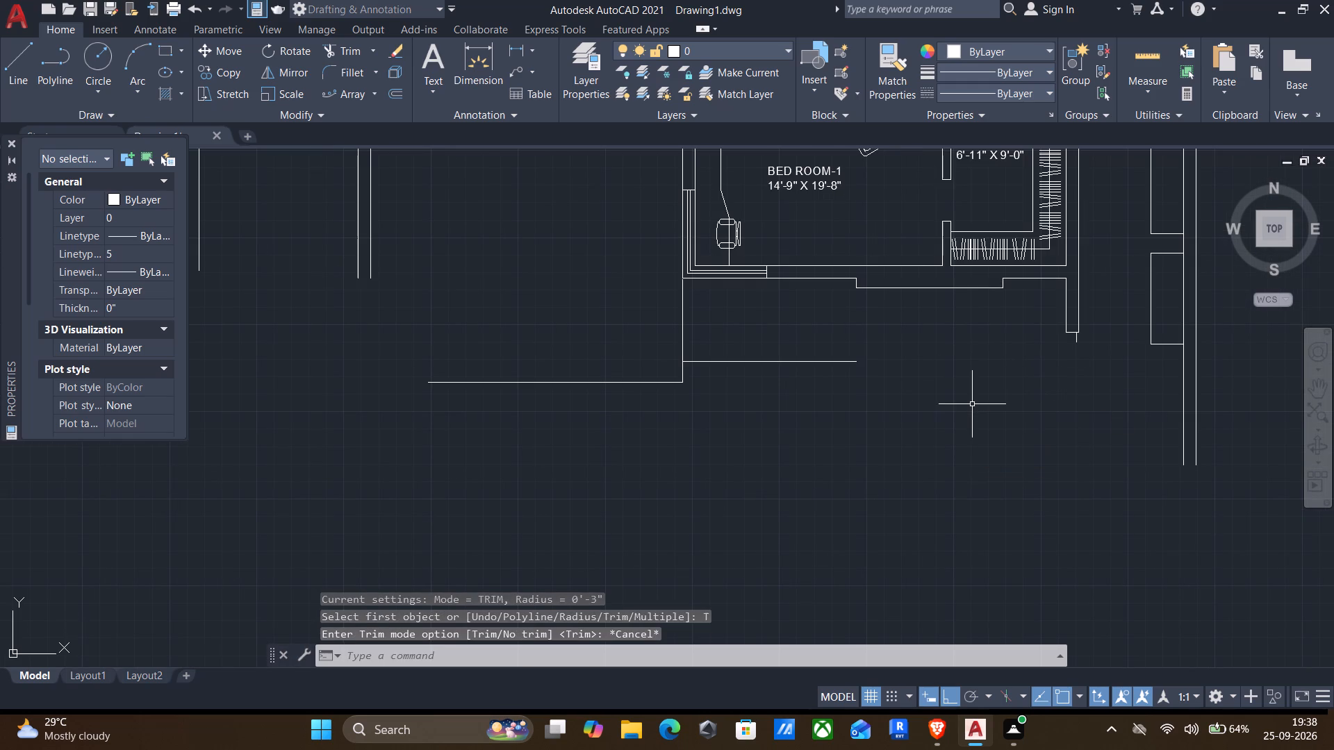
Fillet the offset line and the short line below the wall stub with a 1' radius.
key(f)
key(Return)
key(r)
key(Return)
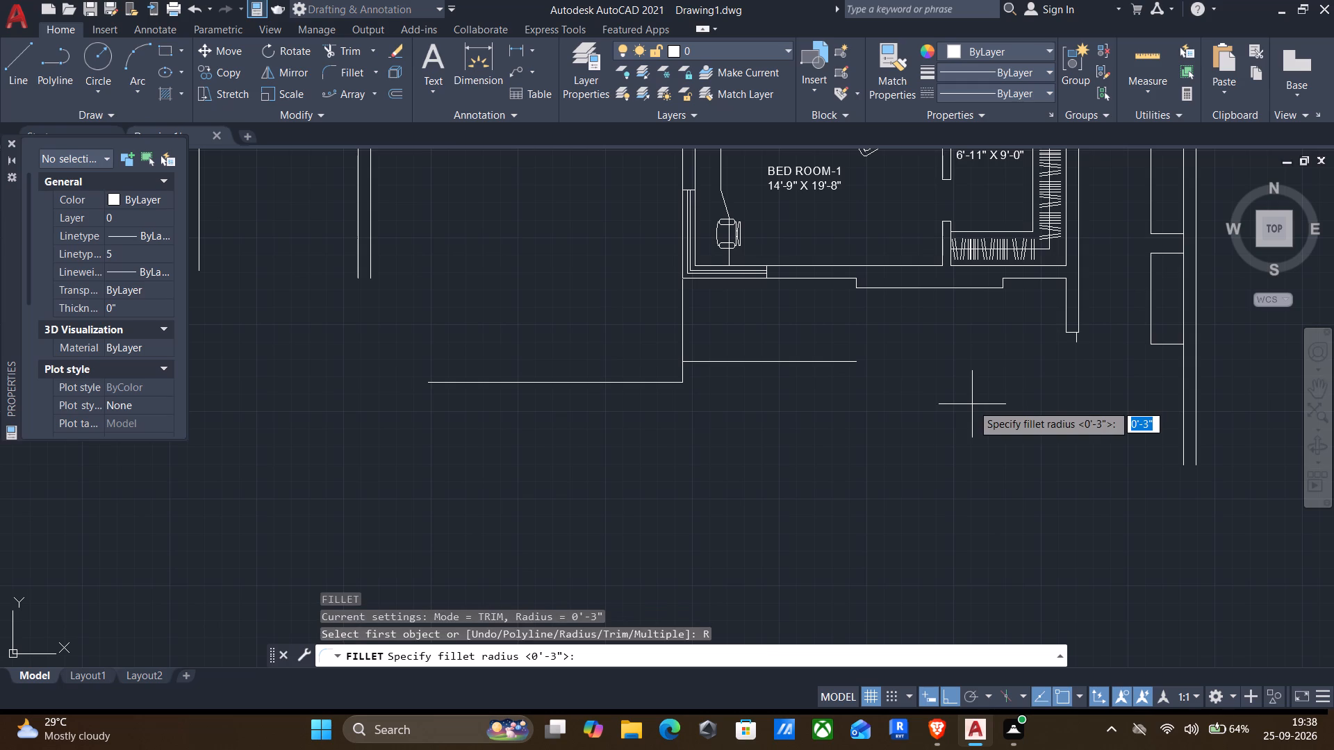
text(1')
key(Return)
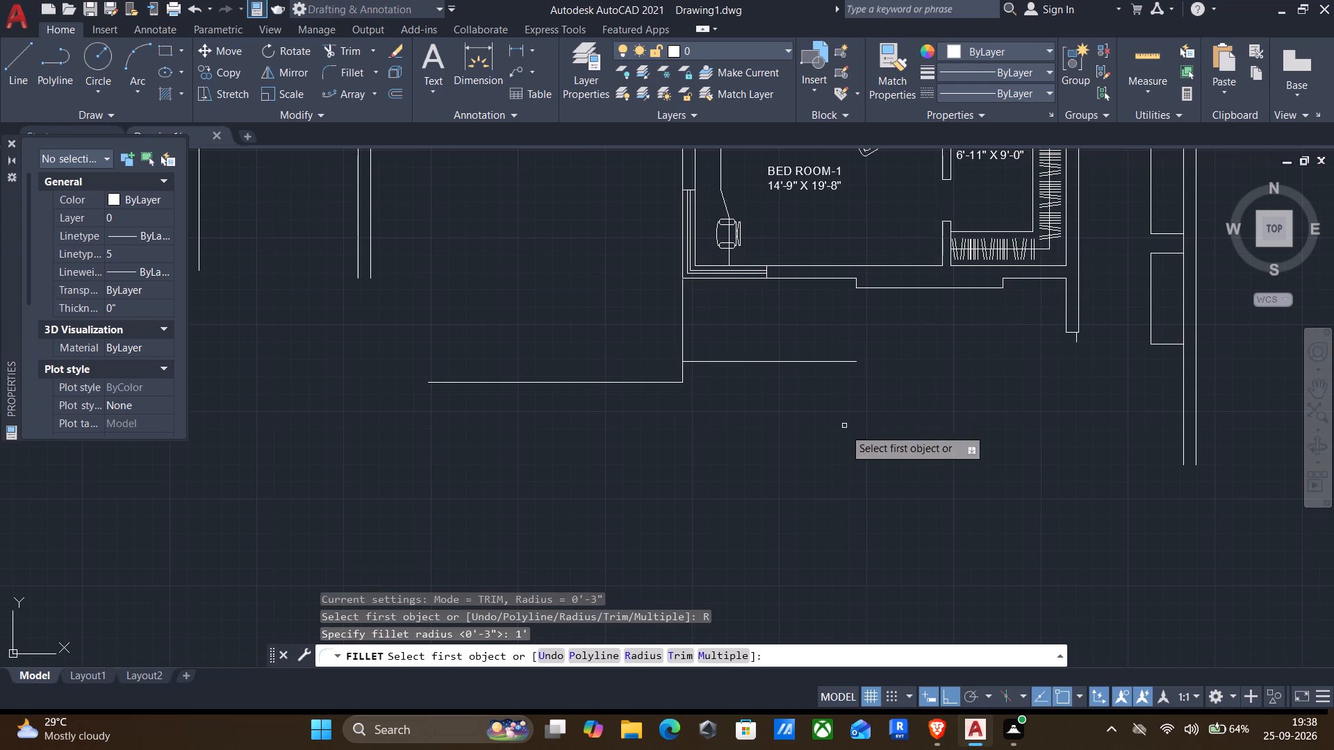
click(830, 362)
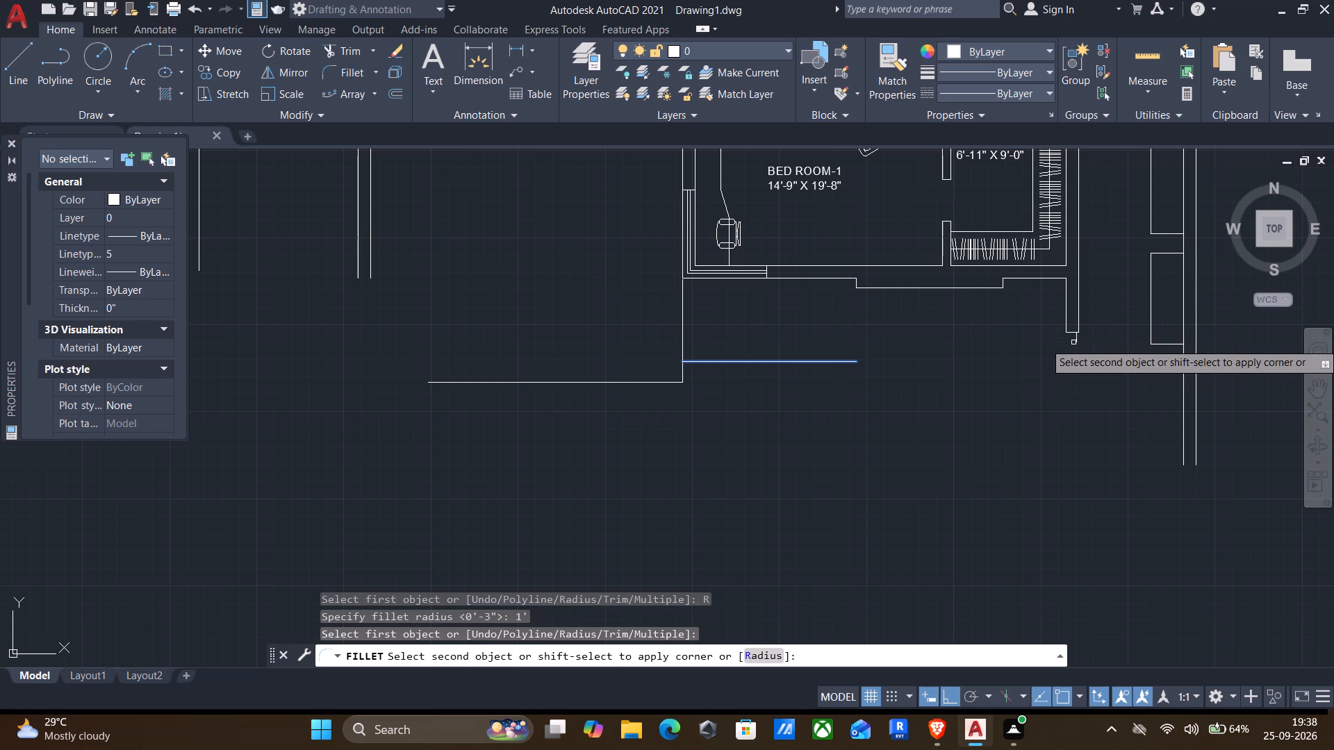
click(1077, 341)
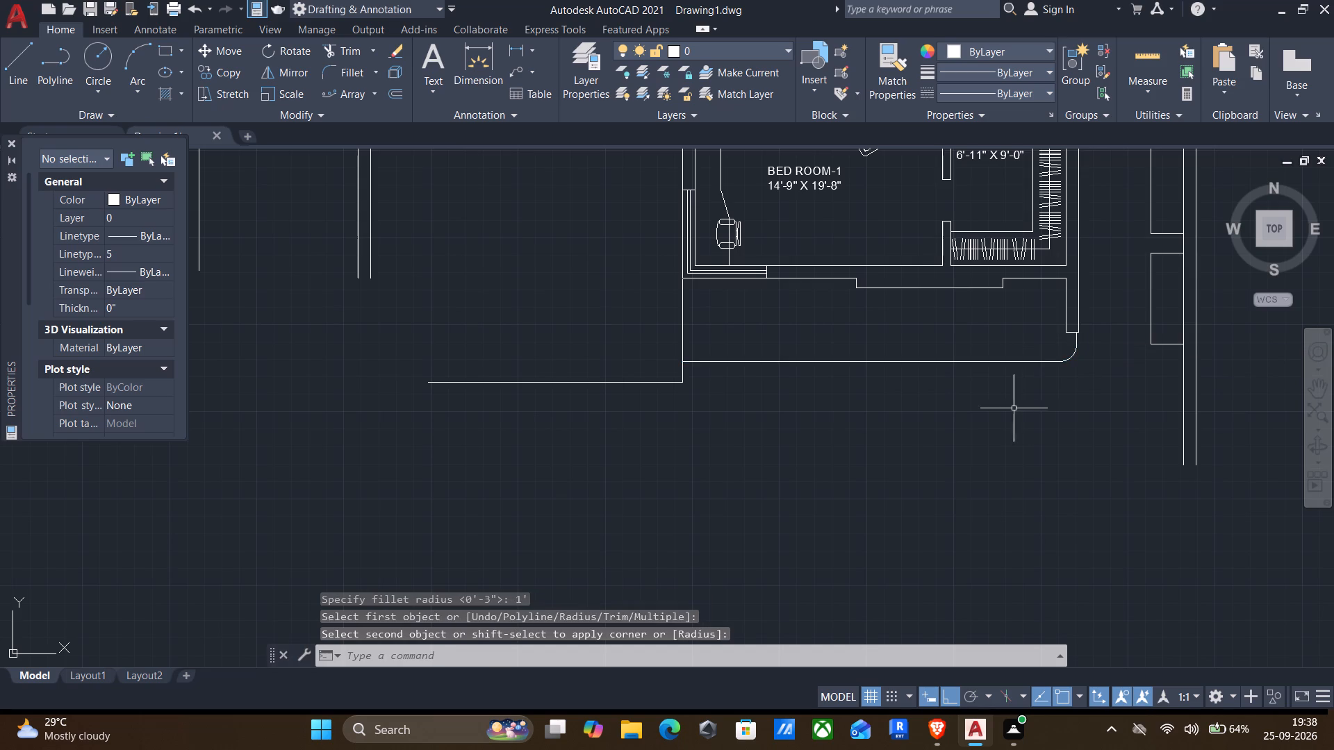
Join the long south line, the fillet arc and the short line below the stub into one polyline.
click(1069, 434)
click(949, 344)
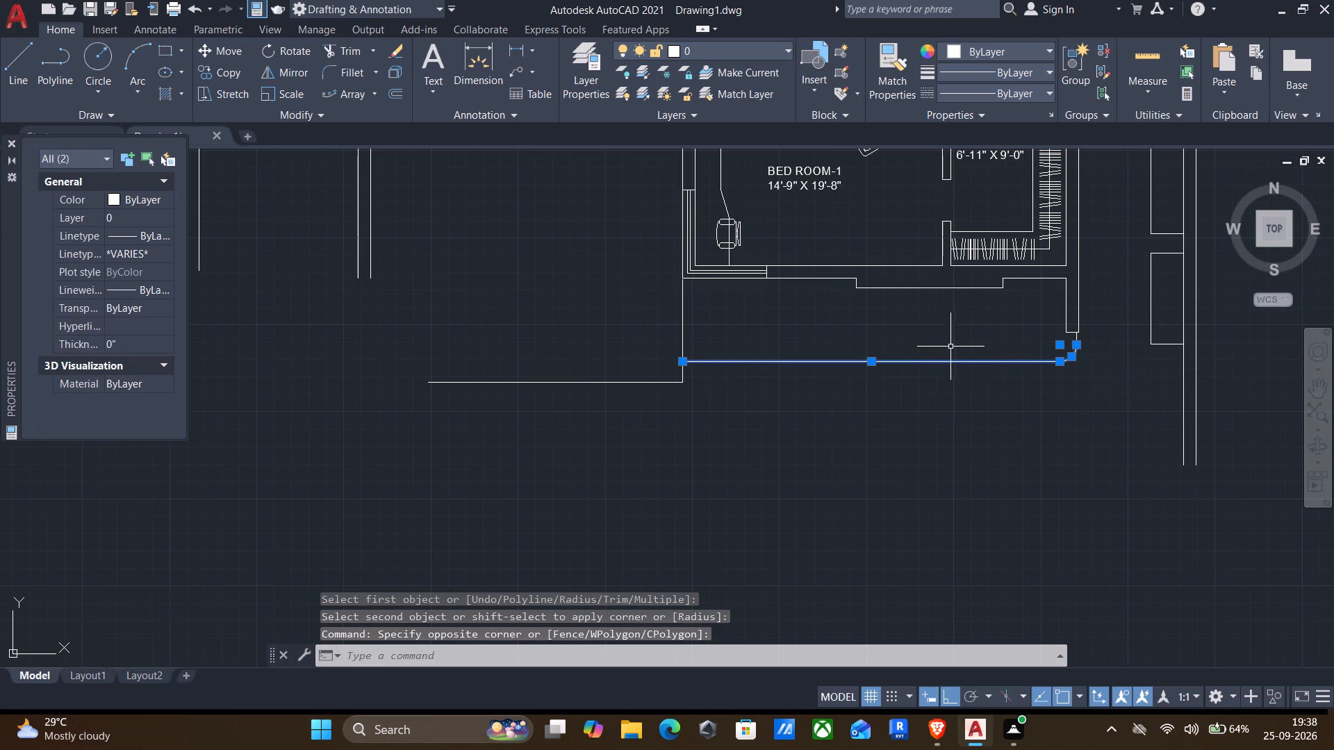
scroll(1076, 361, up, 4)
click(1065, 233)
click(1025, 222)
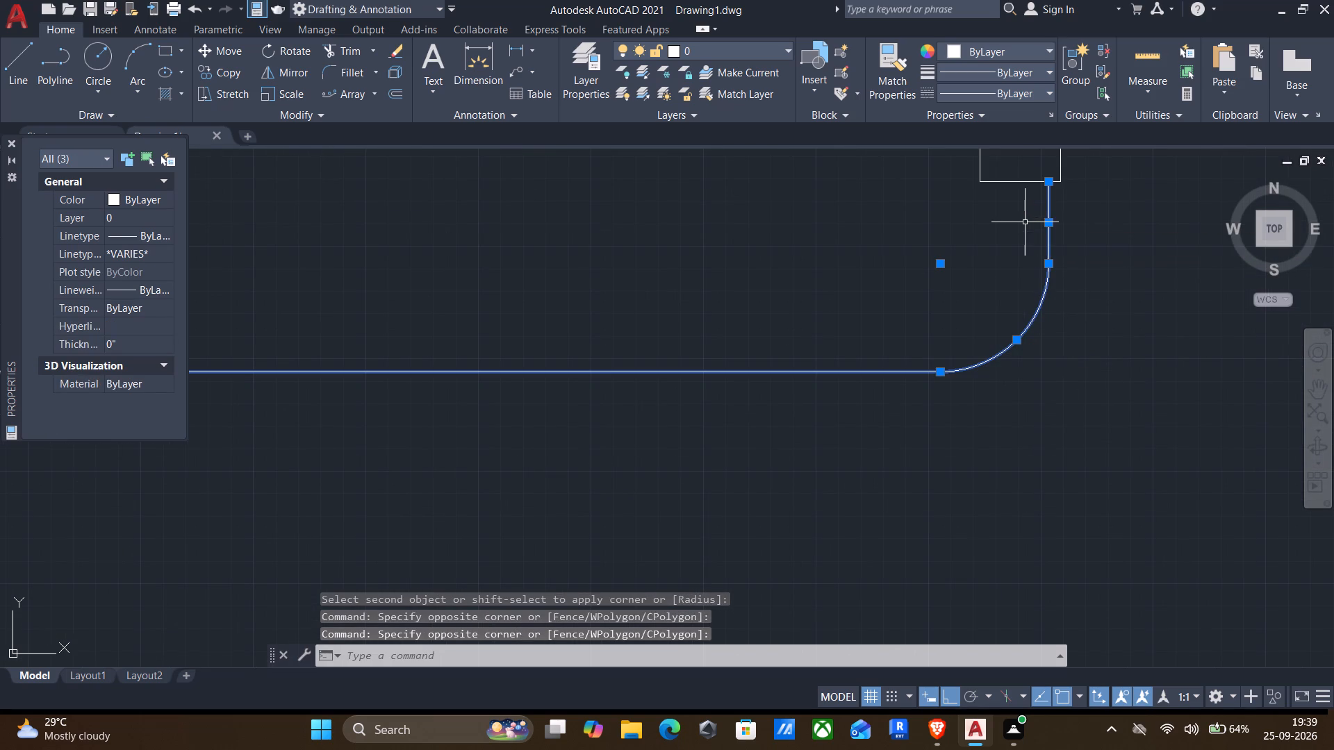
scroll(1053, 372, down, 3)
key(o)
key(BackSpace)
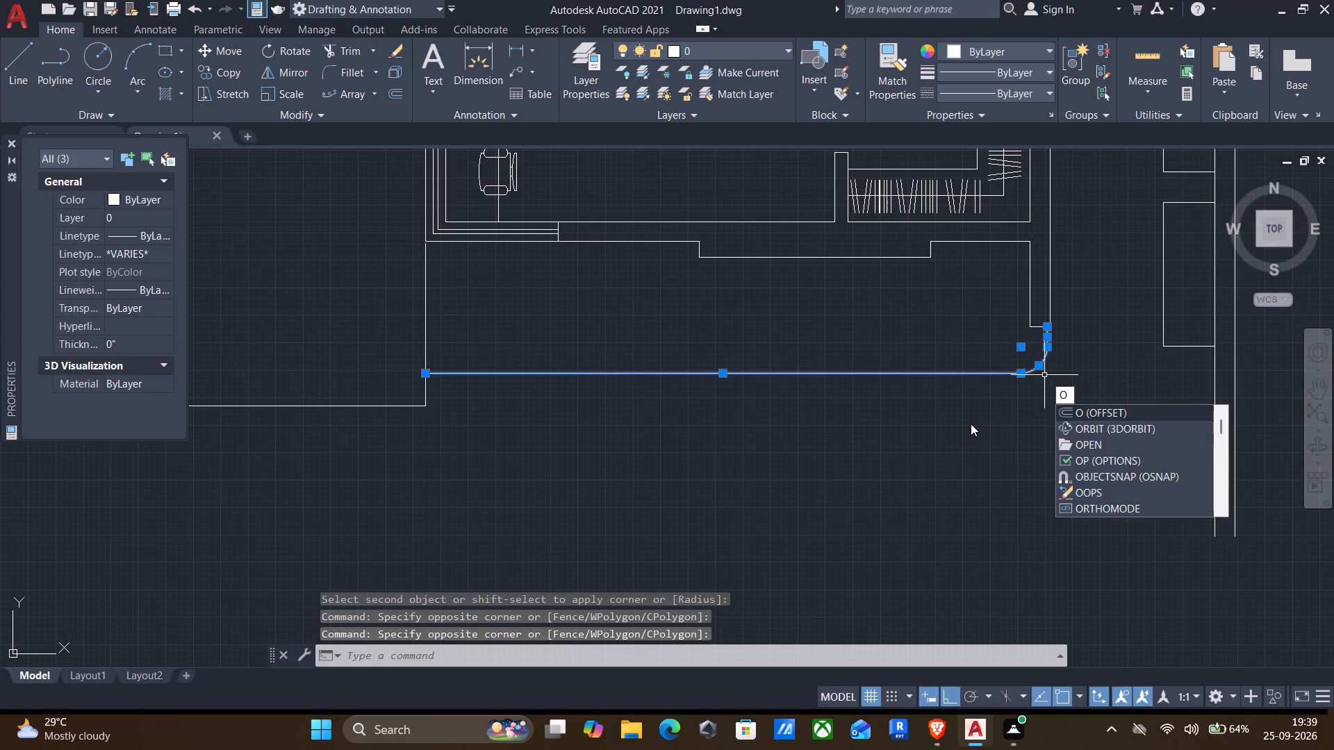
key(j)
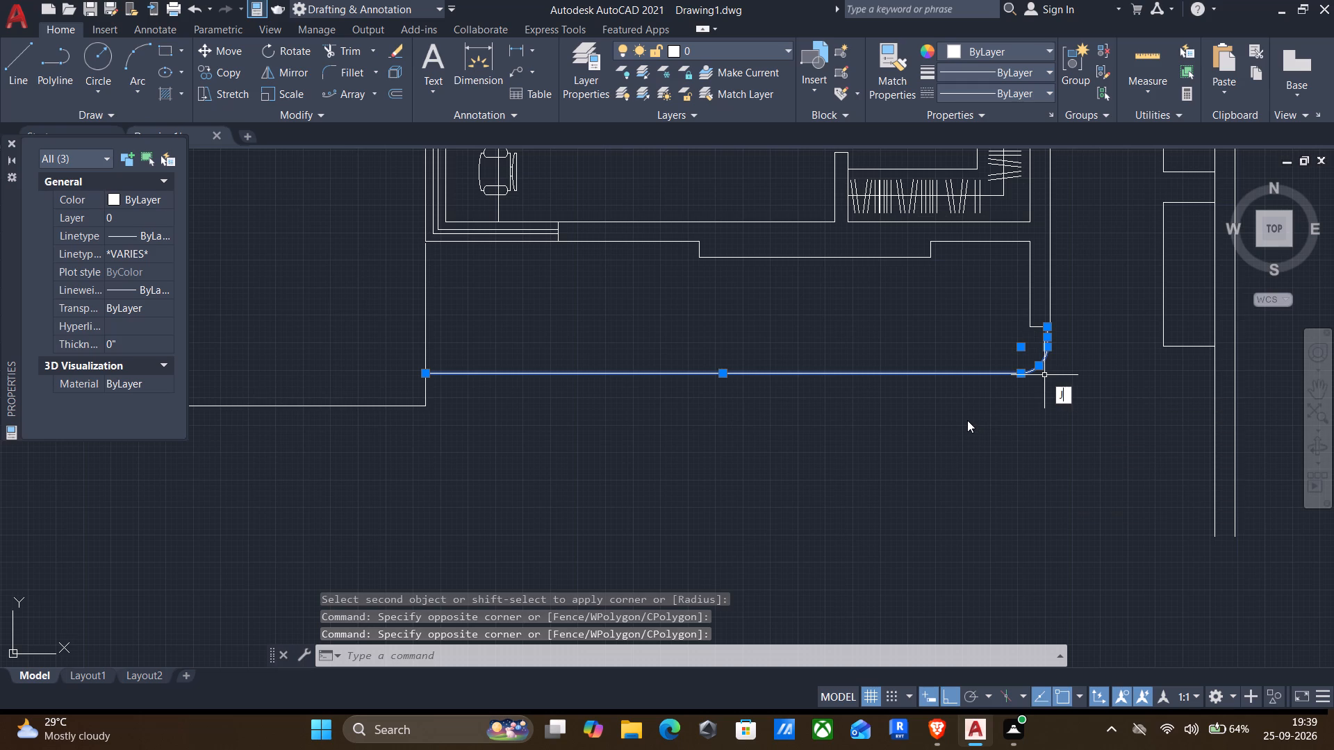
key(Return)
Offset the joined round-cornered polyline 4" inward, toward BED ROOM-1.
drag(877, 458, 873, 427)
click(859, 344)
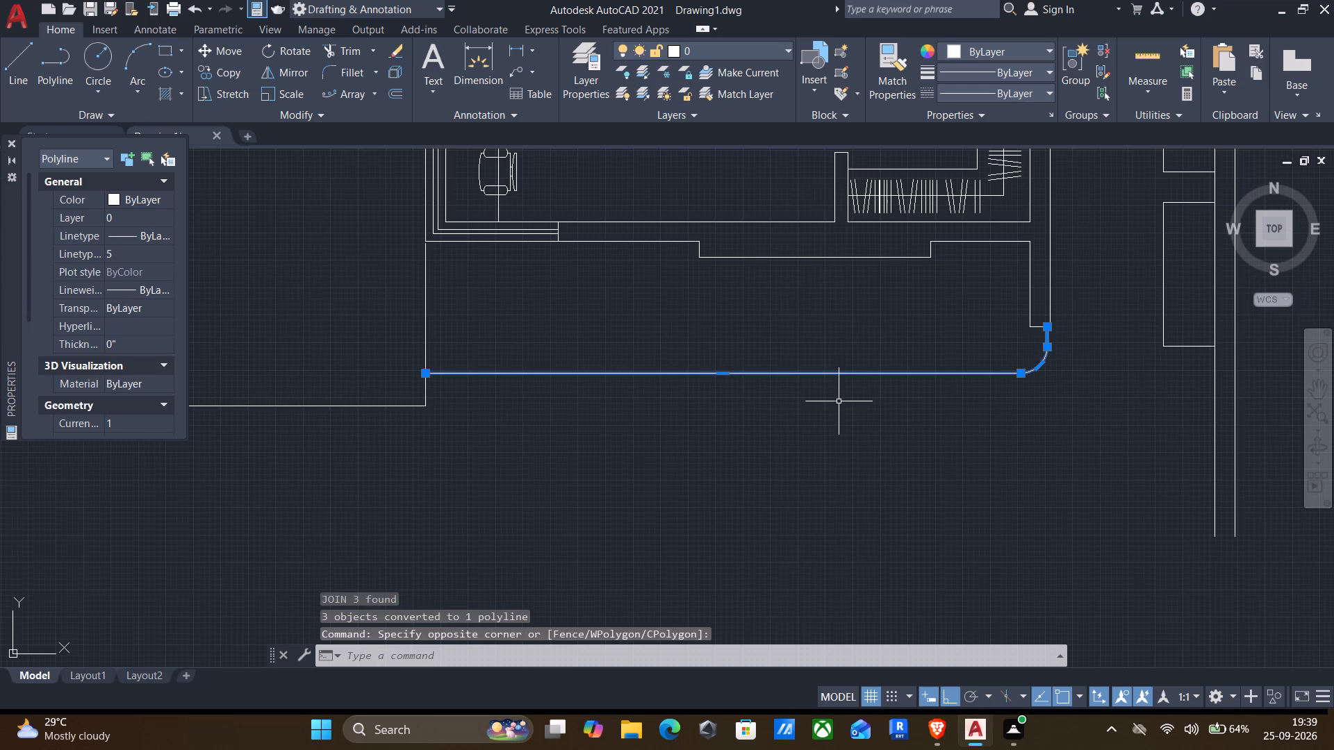
key(o)
key(Return)
click(837, 410)
click(825, 317)
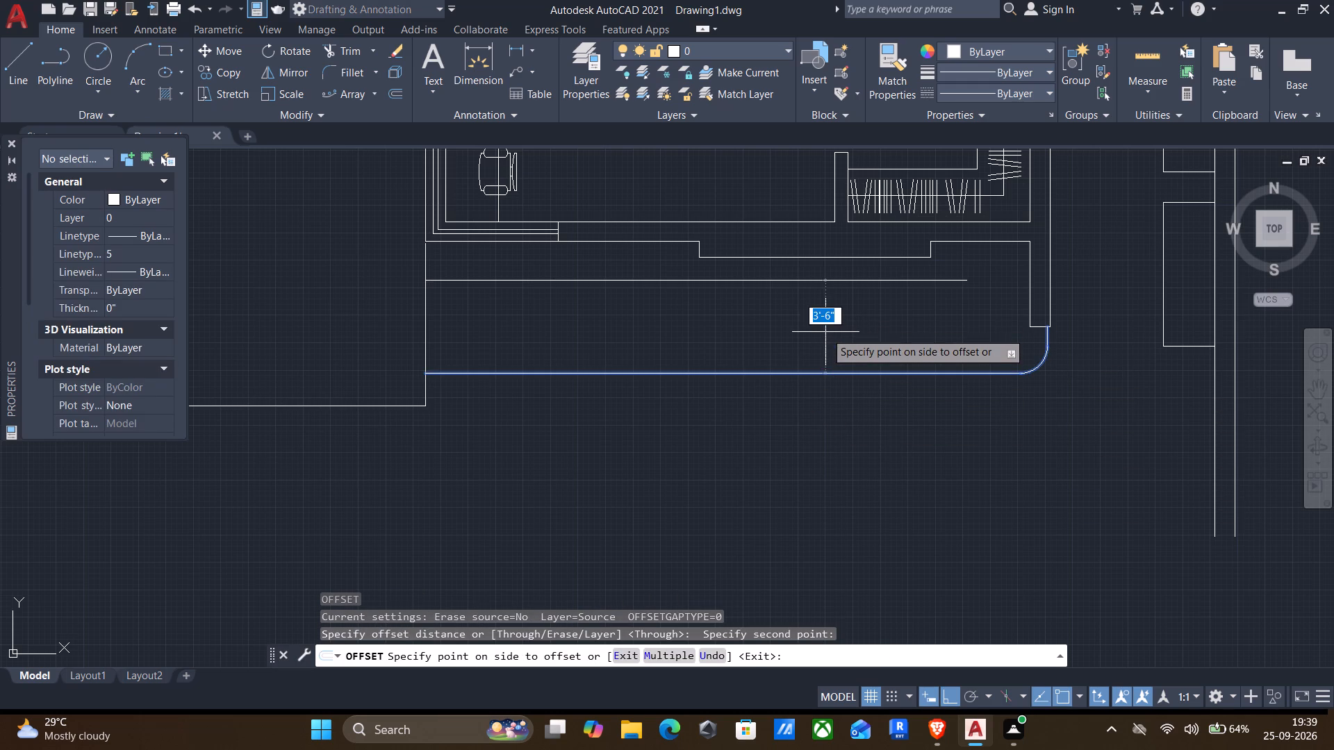
text(4")
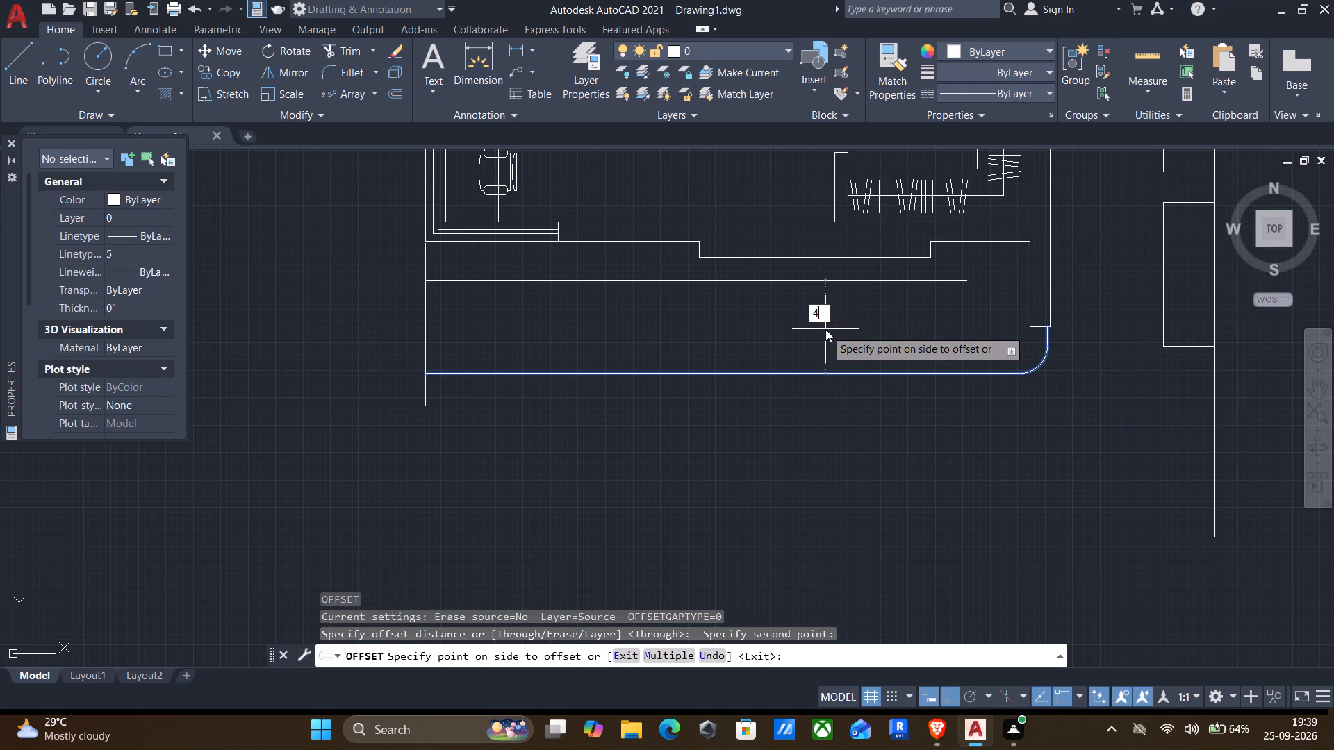
key(Return)
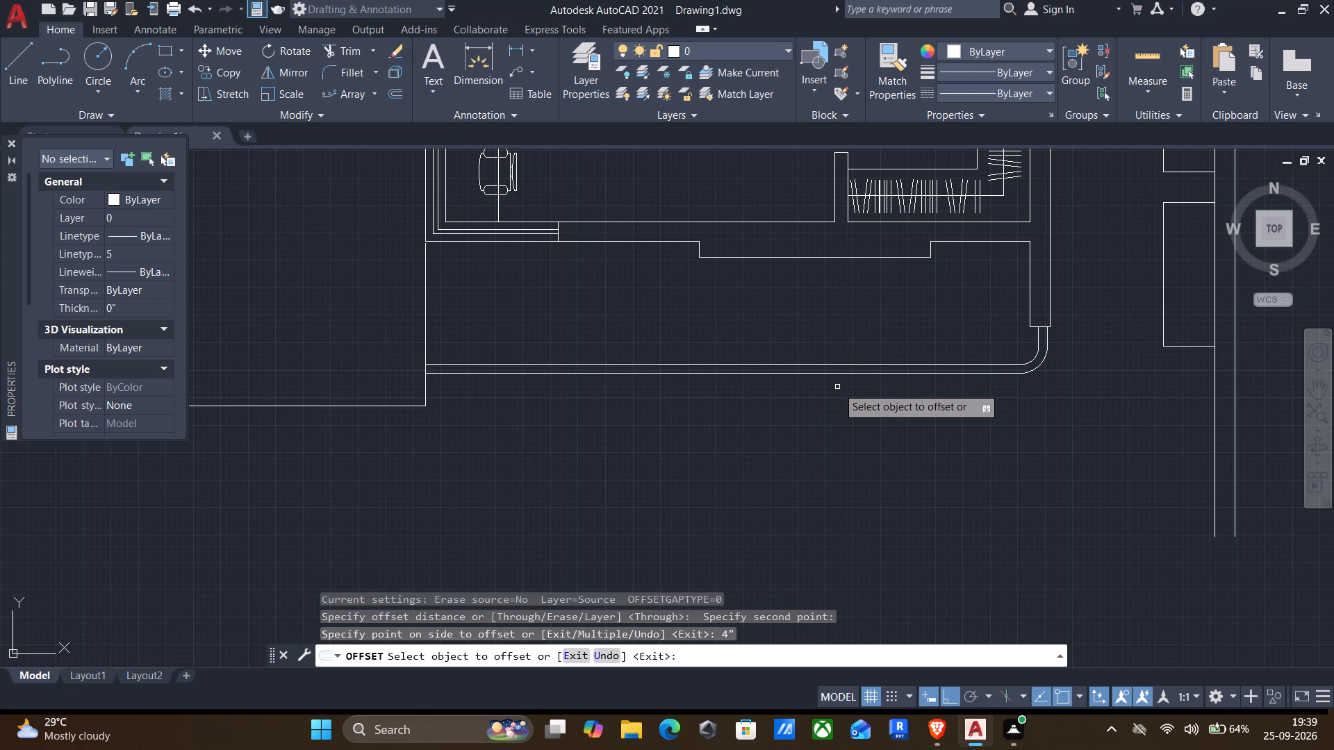
key(Return)
Draw a horizontal line about 51'-7" west from the south end of the east outer wall's inner line.
middle_drag(835, 397, 860, 445)
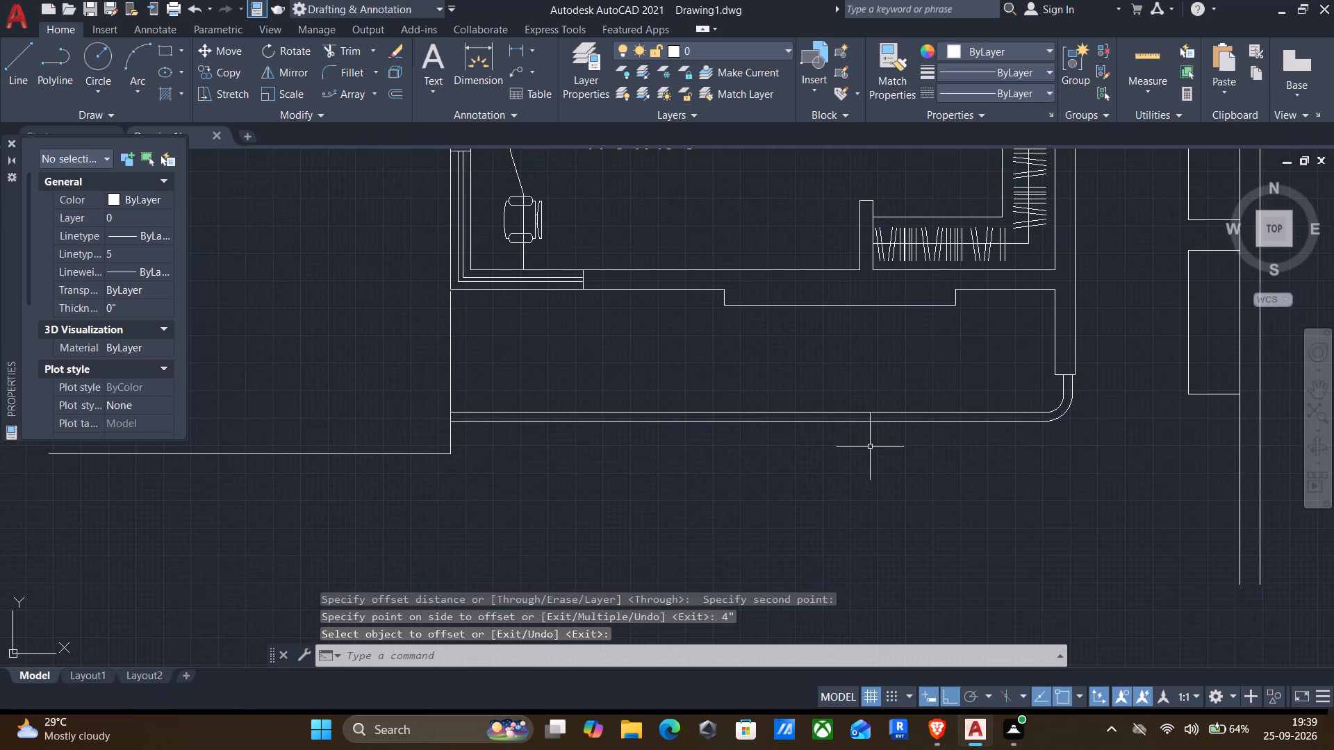
middle_drag(918, 500, 853, 348)
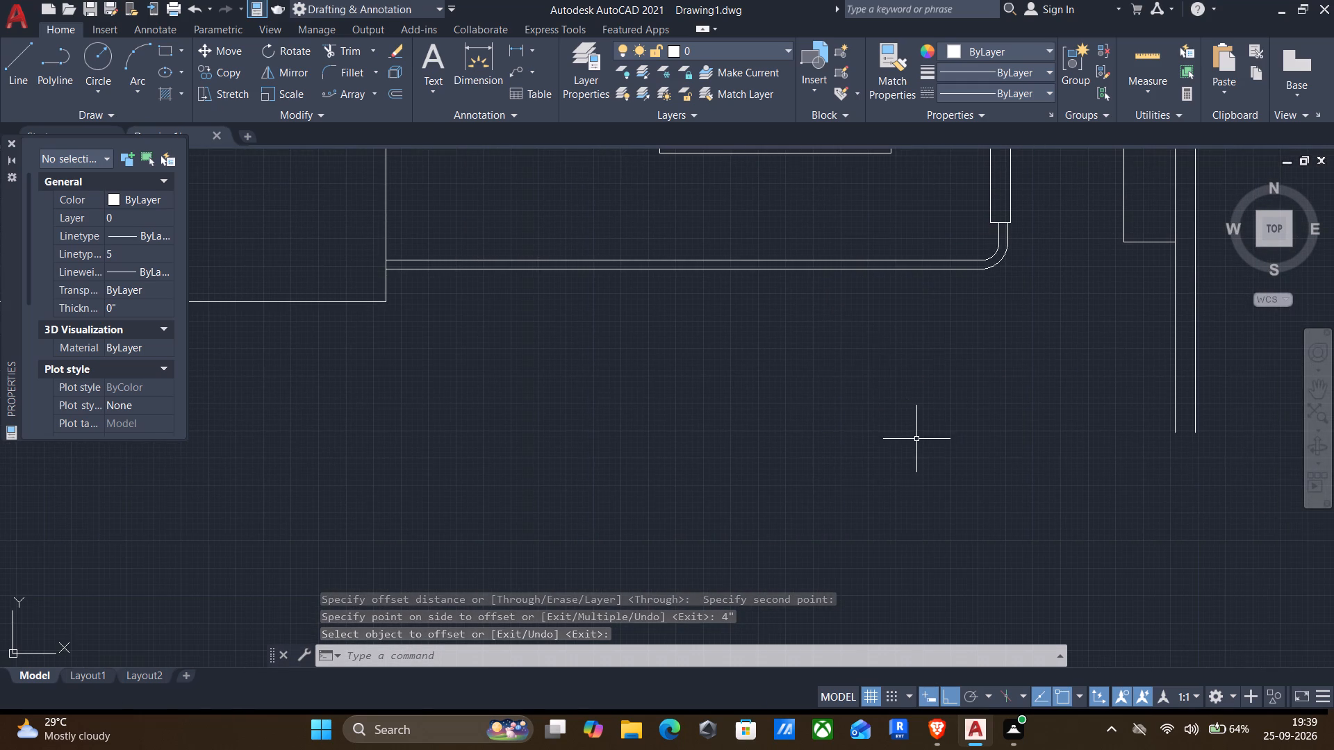
middle_drag(916, 439, 946, 330)
middle_drag(884, 446, 953, 478)
scroll(804, 358, down, 1)
middle_drag(801, 358, 807, 392)
scroll(768, 383, down, 2)
middle_drag(754, 370, 791, 407)
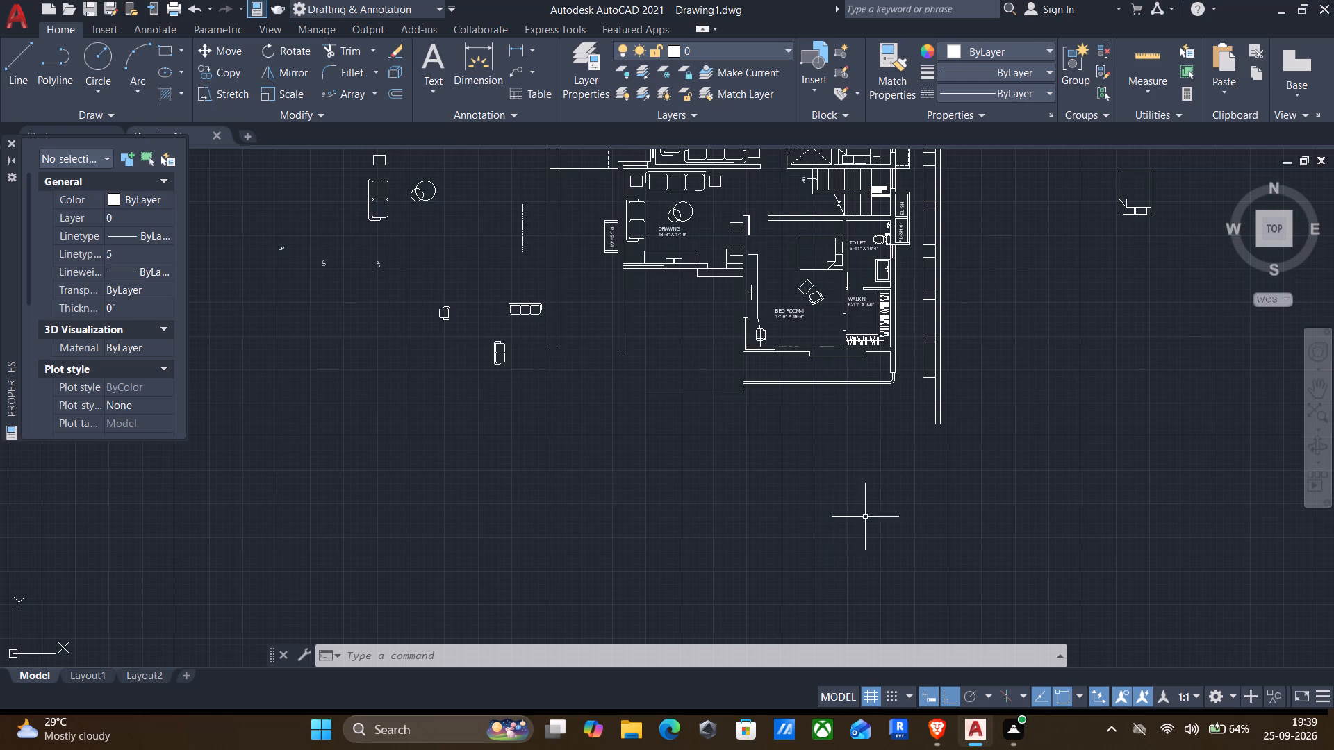
scroll(948, 440, up, 2)
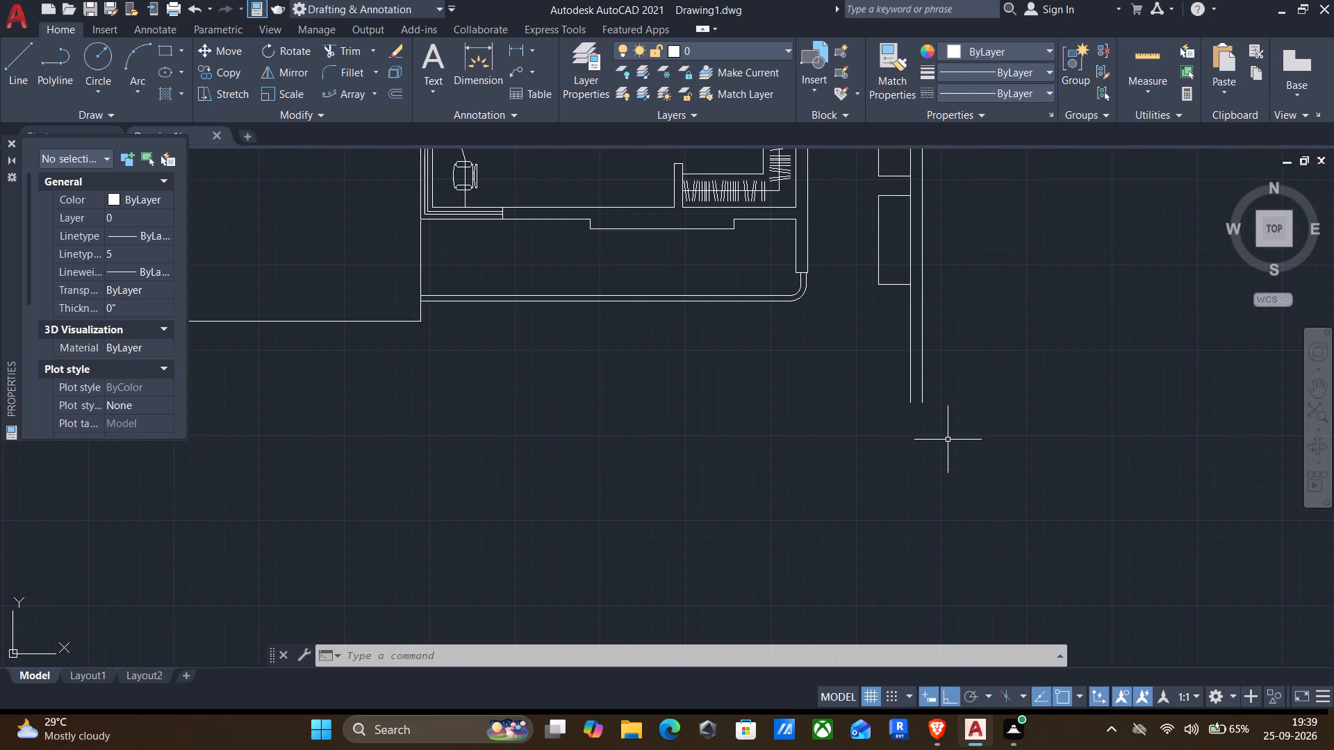
scroll(826, 437, down, 1)
key(l)
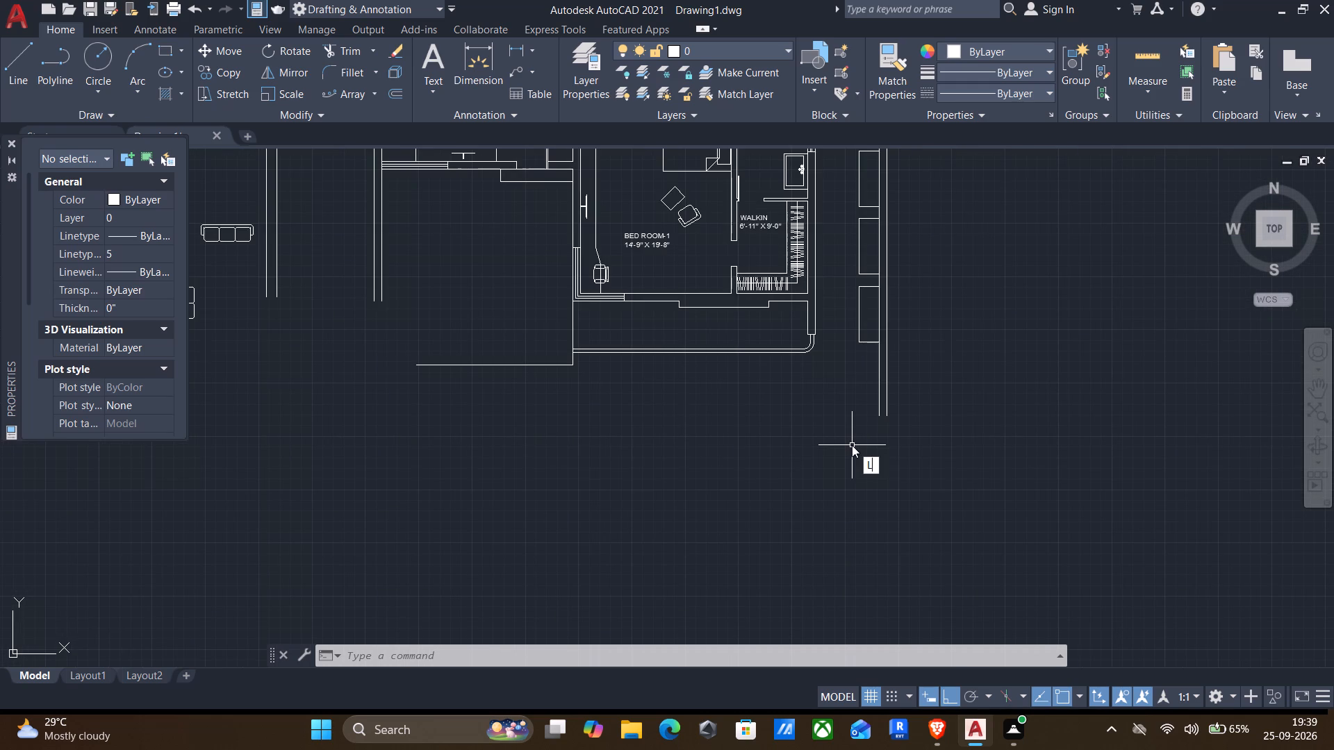
key(Return)
middle_drag(719, 453, 789, 449)
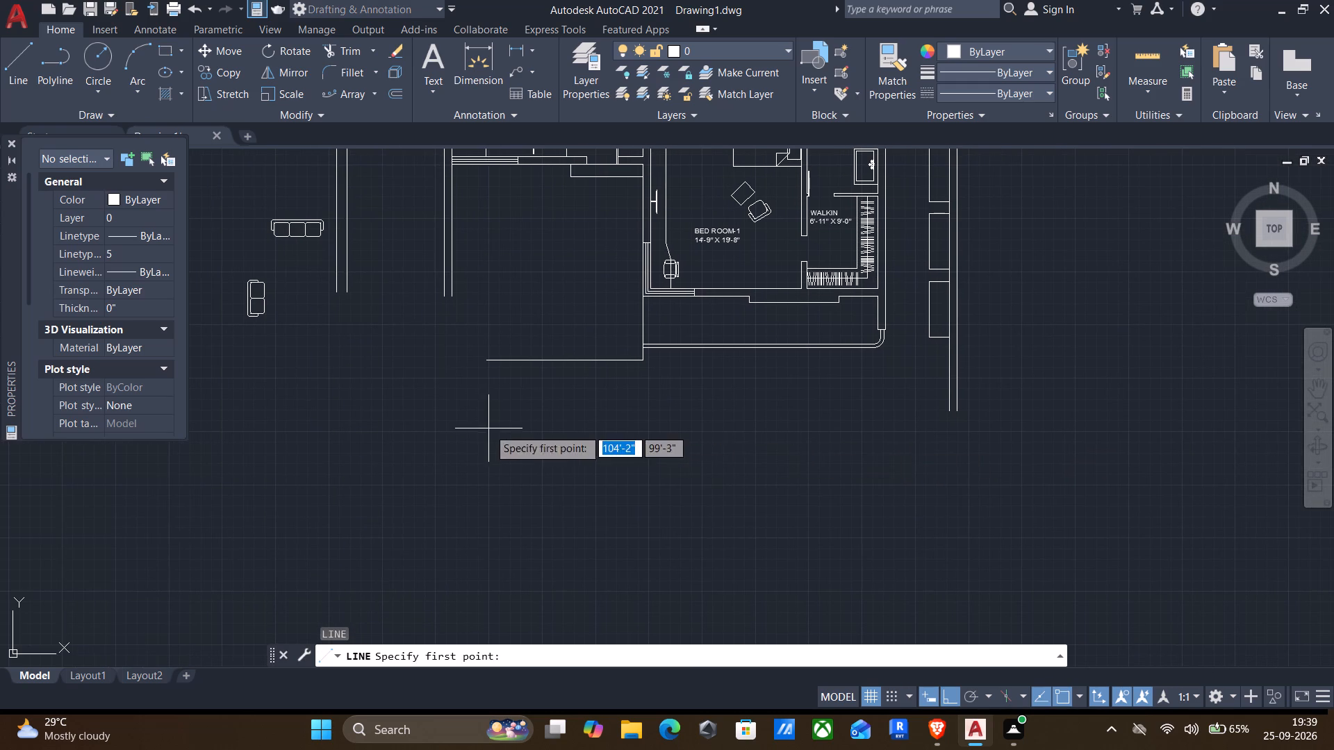
click(951, 412)
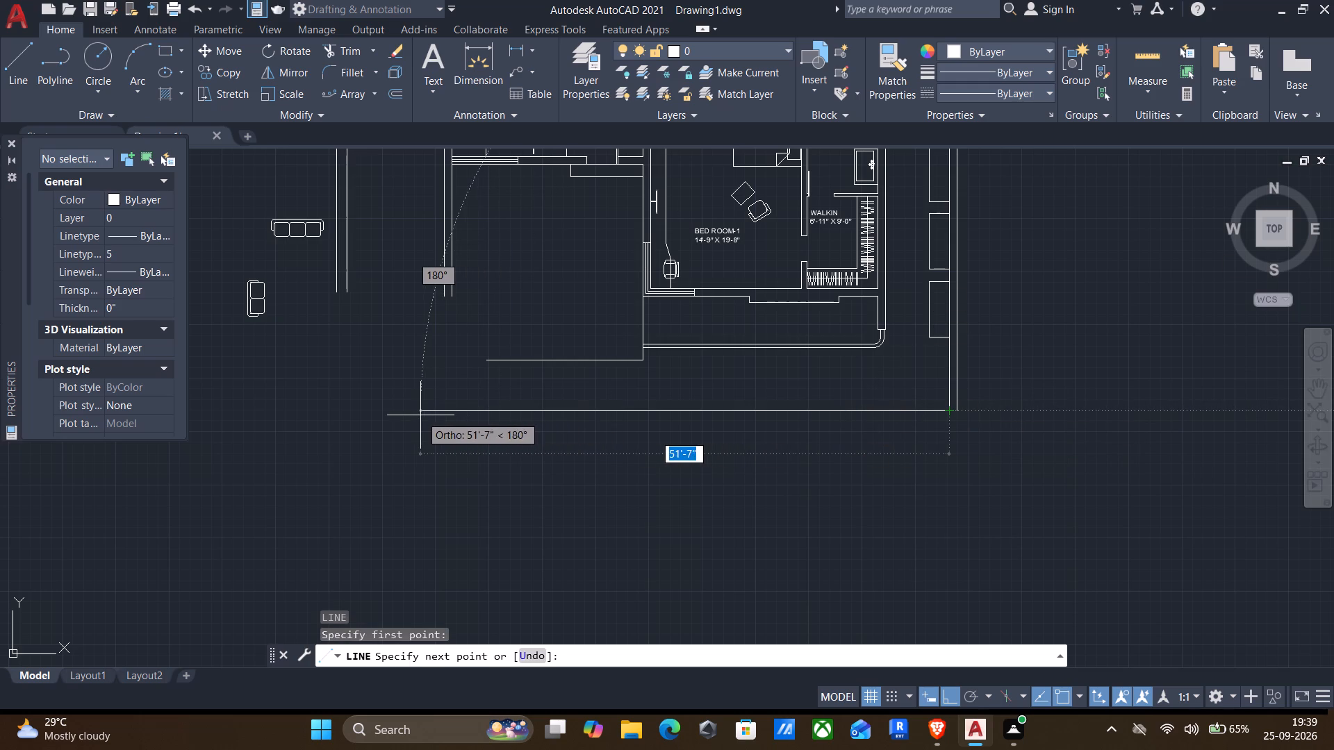
click(420, 415)
key(Return)
Offset the new long horizontal line 9" to the south to form the south outer wall.
key(o)
key(Return)
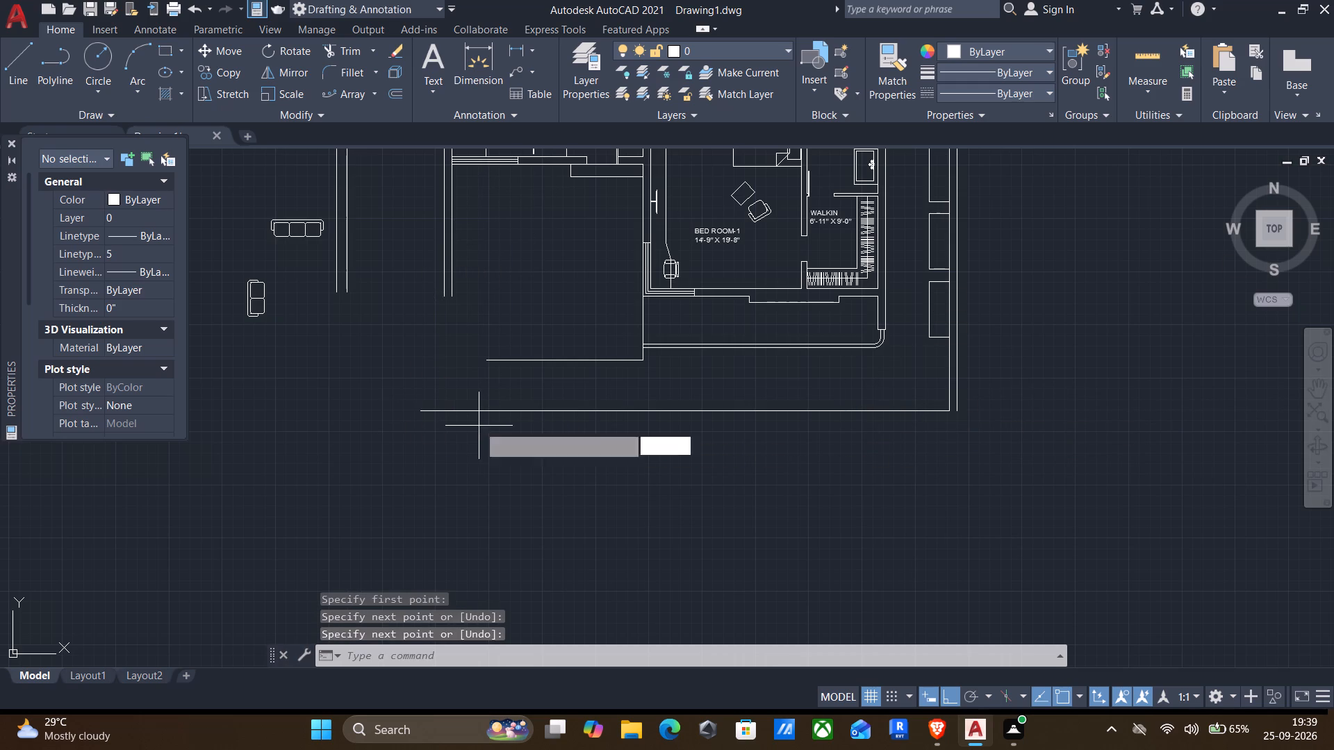
click(633, 394)
click(640, 475)
click(661, 412)
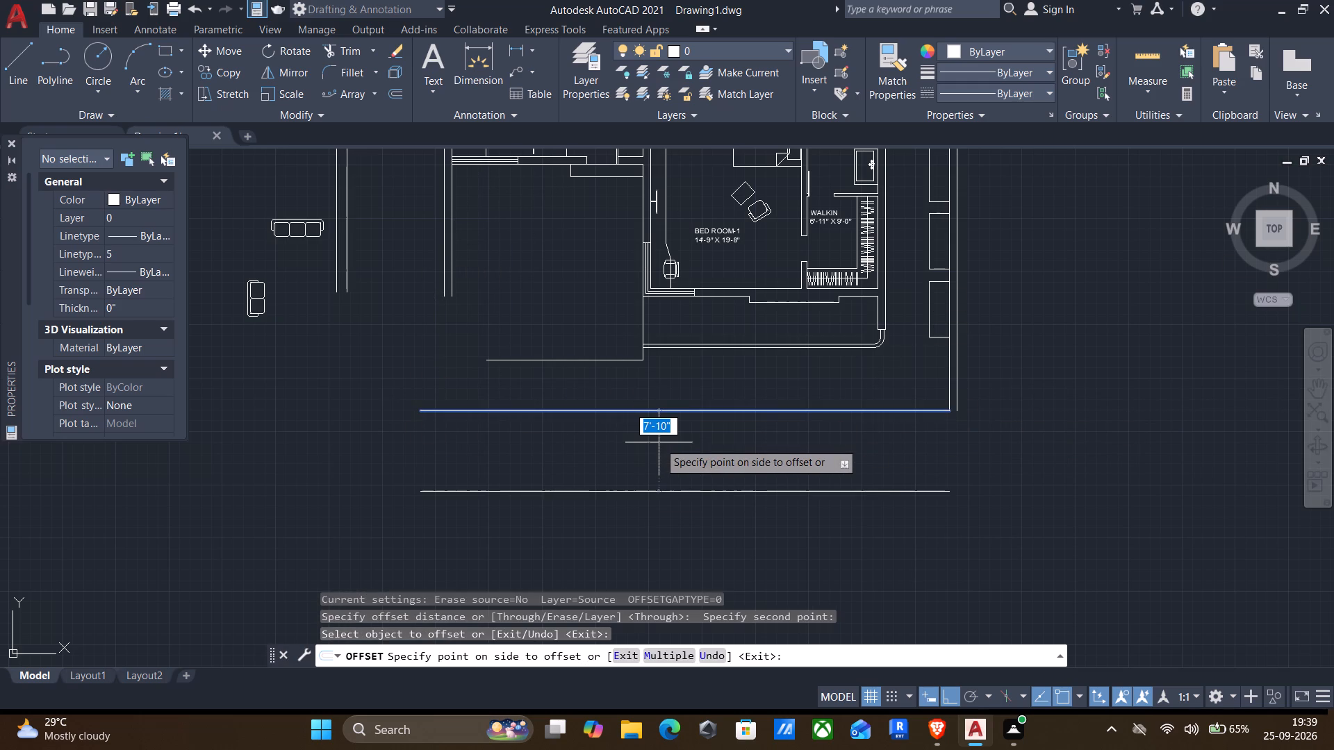
text(9")
key(Return)
key(Return)
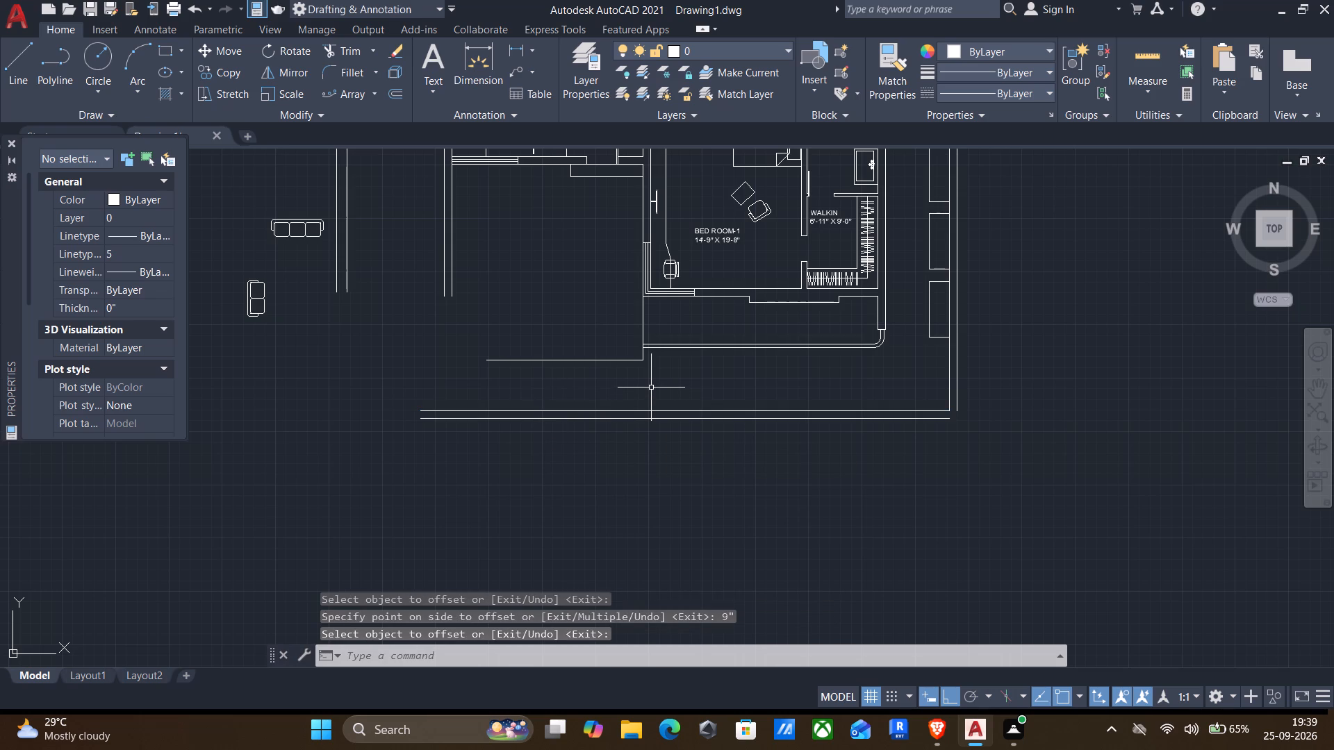
Draw a vertical line about 5'-8" from the horizontal stub southwest of BED ROOM-1 down to the south outer wall's outer line.
scroll(642, 366, up, 1)
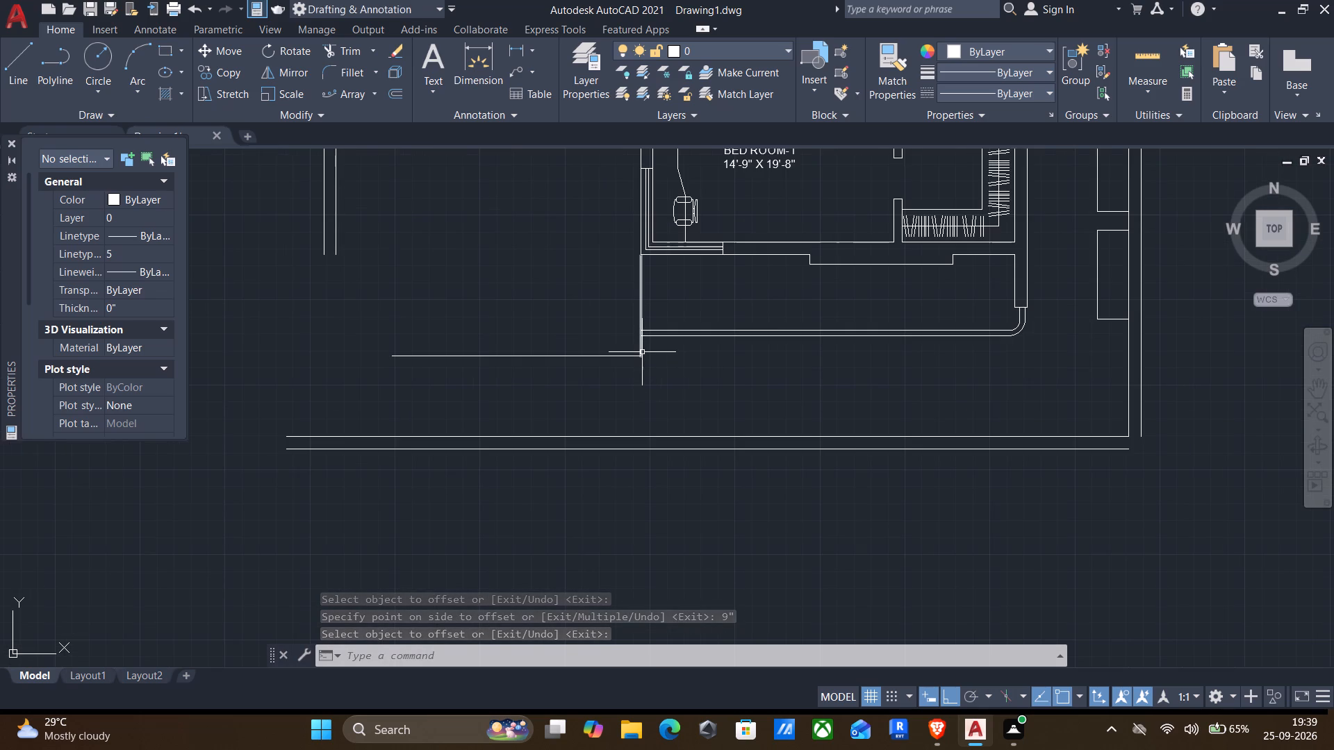
key(l)
key(Return)
click(642, 352)
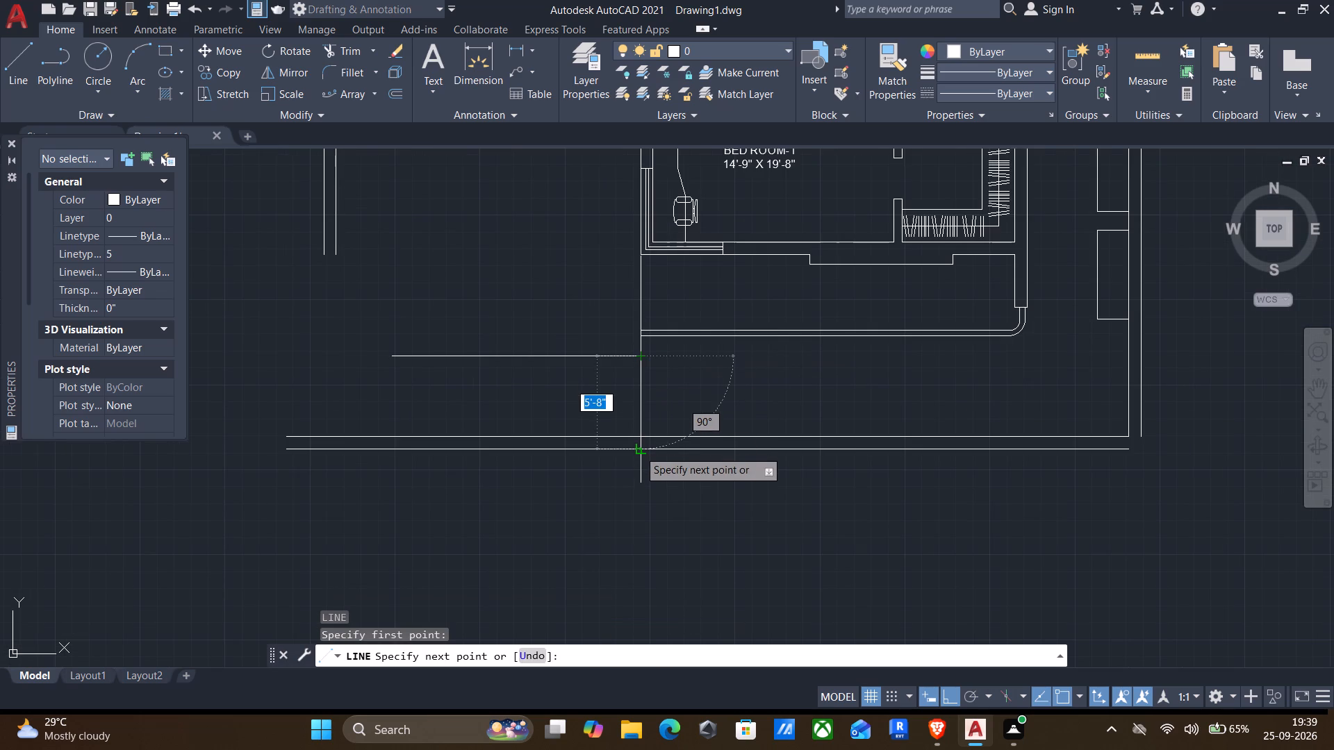
scroll(639, 450, up, 1)
click(639, 451)
key(Return)
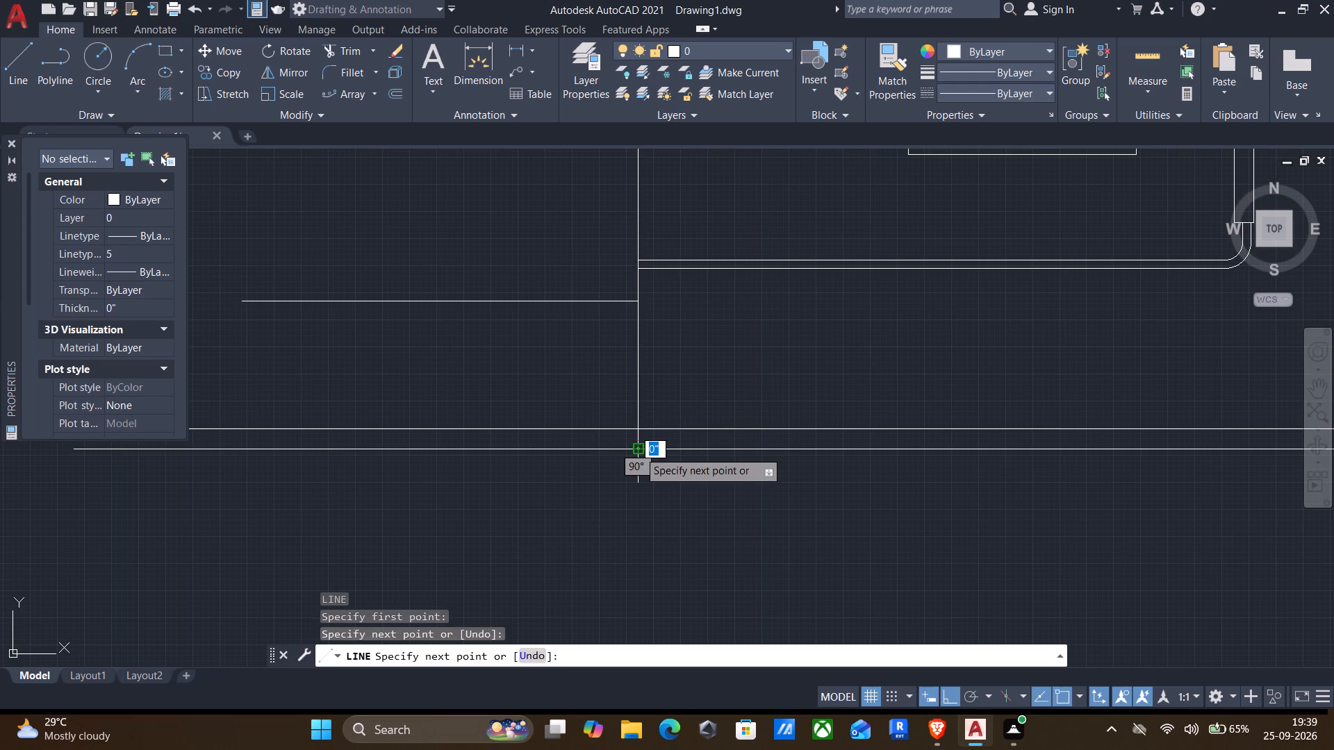
Fillet the outer lines of the south and east outer walls with radius 0 to close their southeast corner.
scroll(633, 482, down, 2)
middle_drag(636, 515, 727, 483)
scroll(742, 487, down, 1)
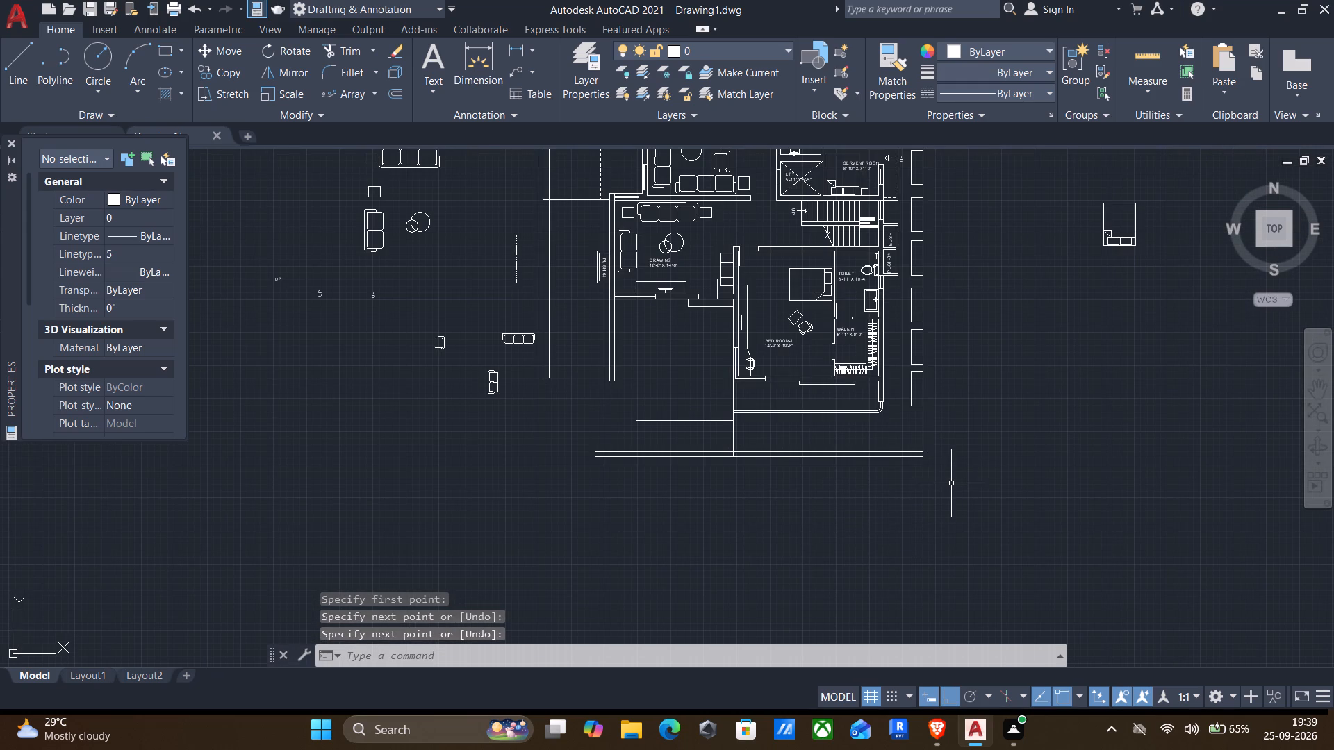
key(f)
key(Return)
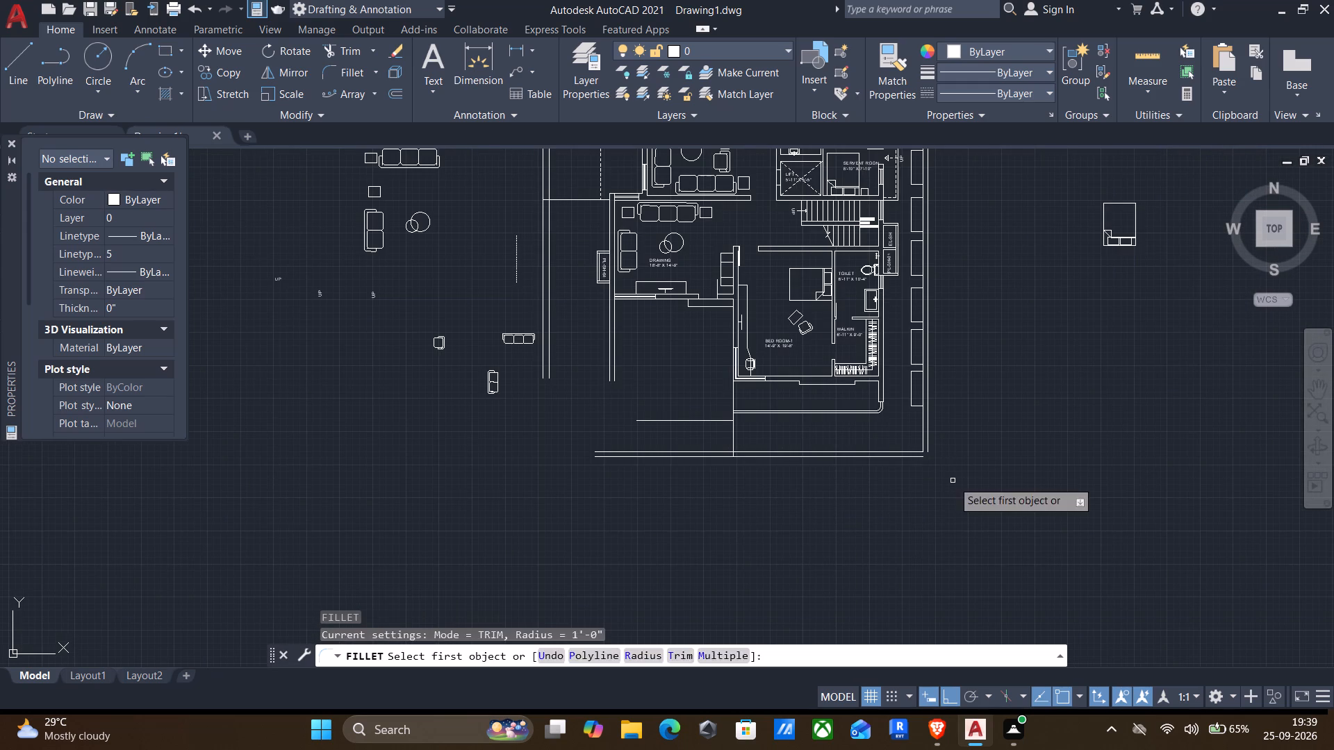
key(r)
key(Return)
key(0)
key(Return)
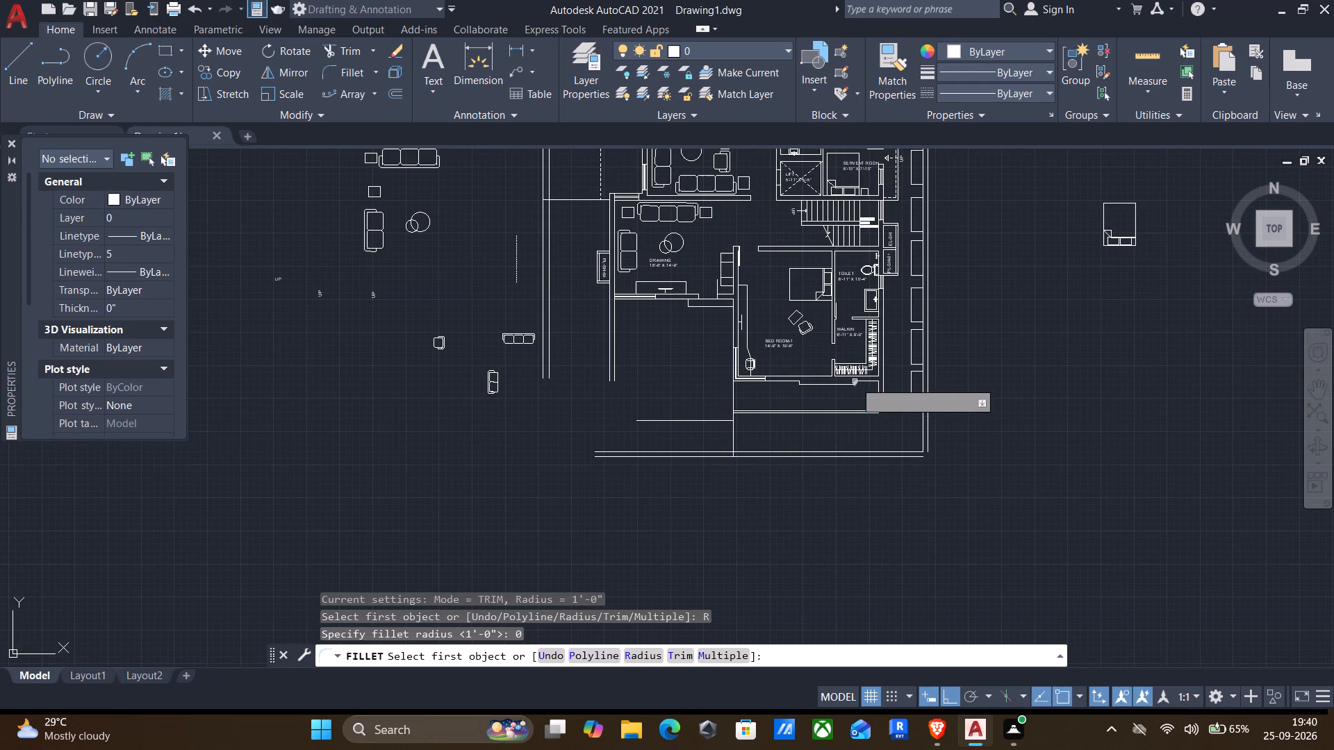
scroll(916, 448, up, 2)
click(899, 467)
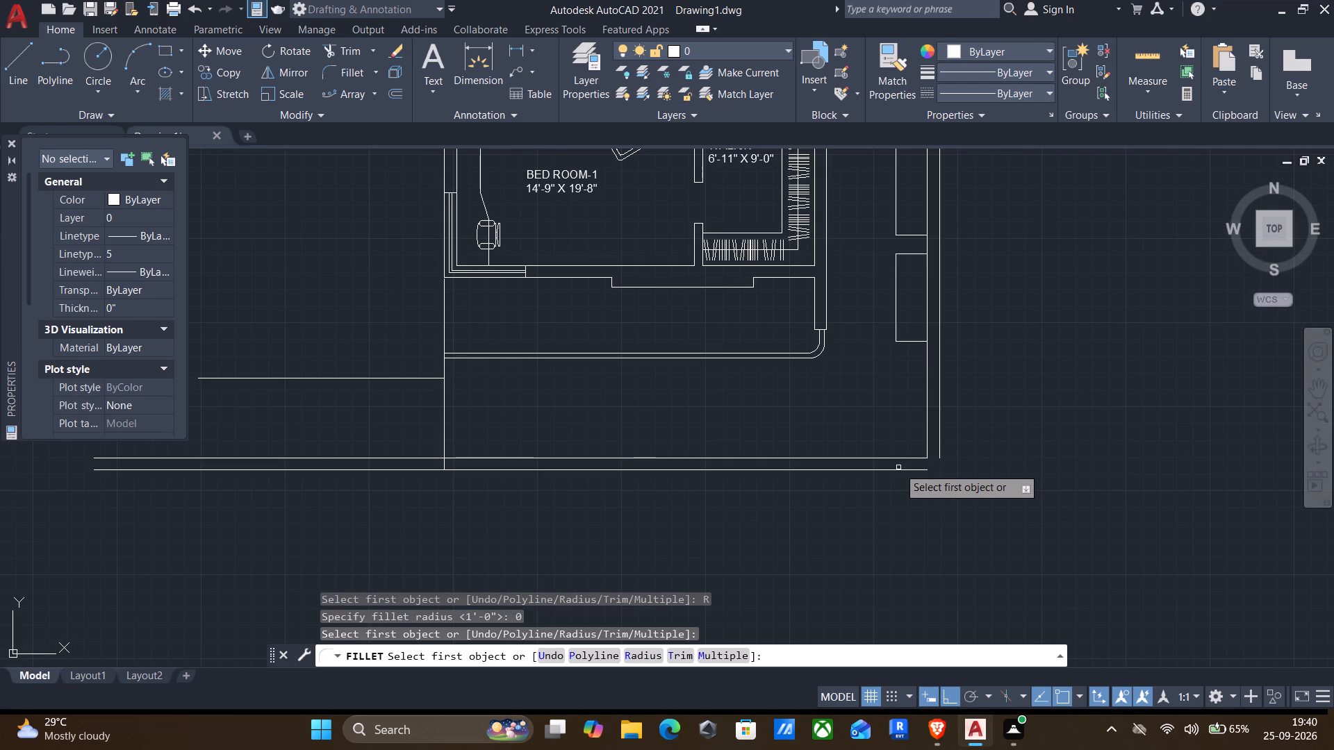
click(901, 476)
click(894, 474)
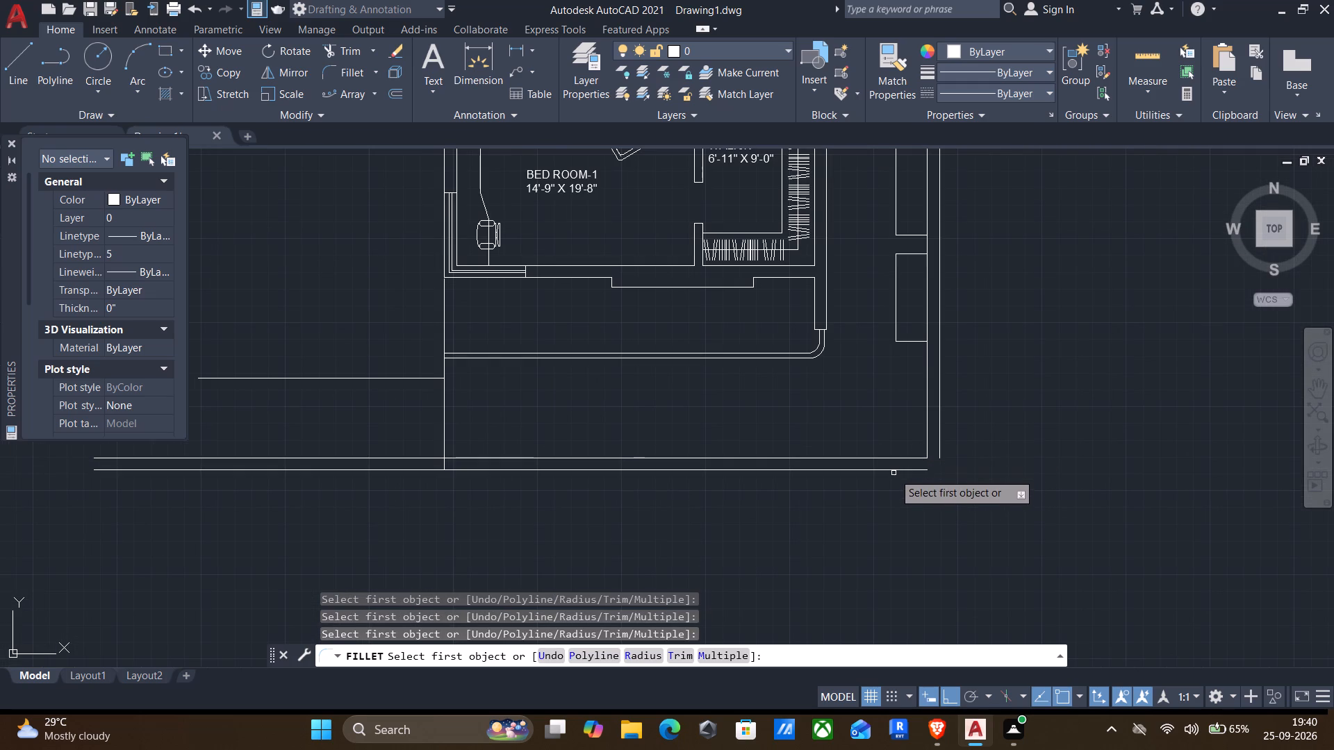
click(889, 470)
click(939, 426)
scroll(923, 477, down, 2)
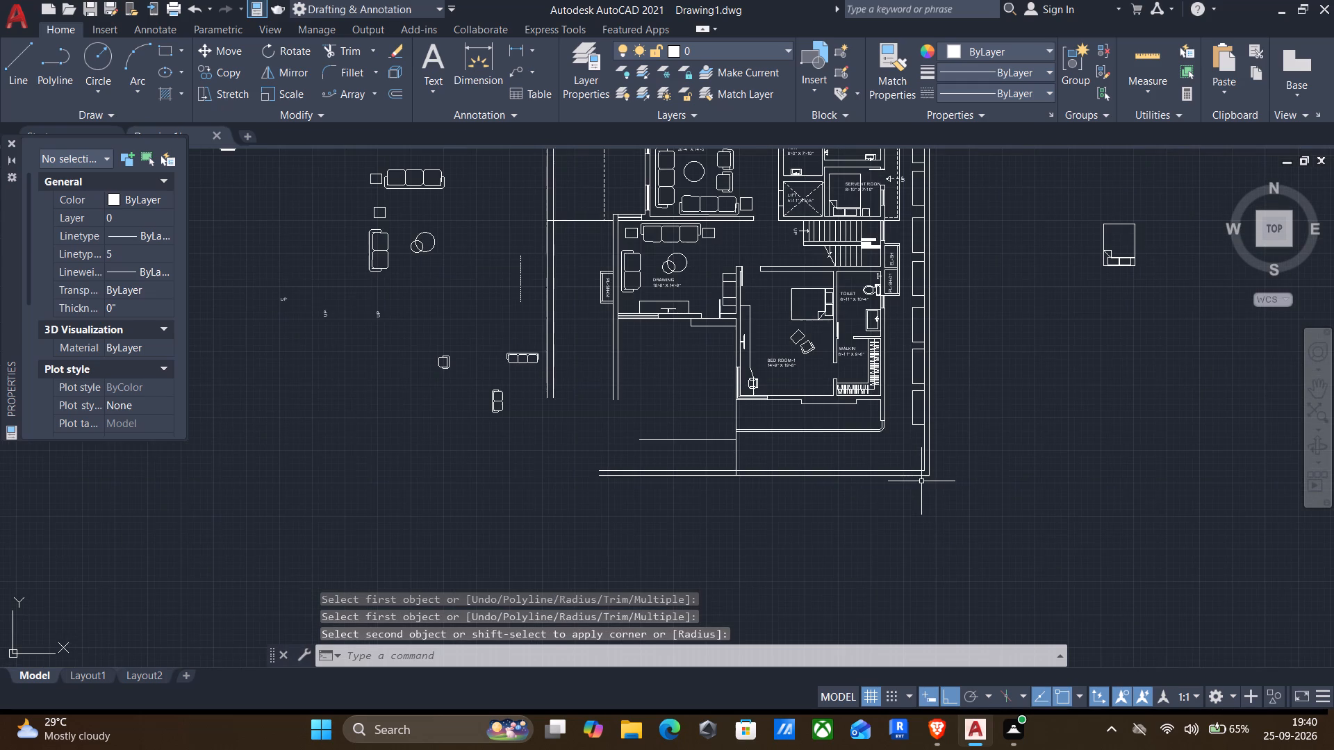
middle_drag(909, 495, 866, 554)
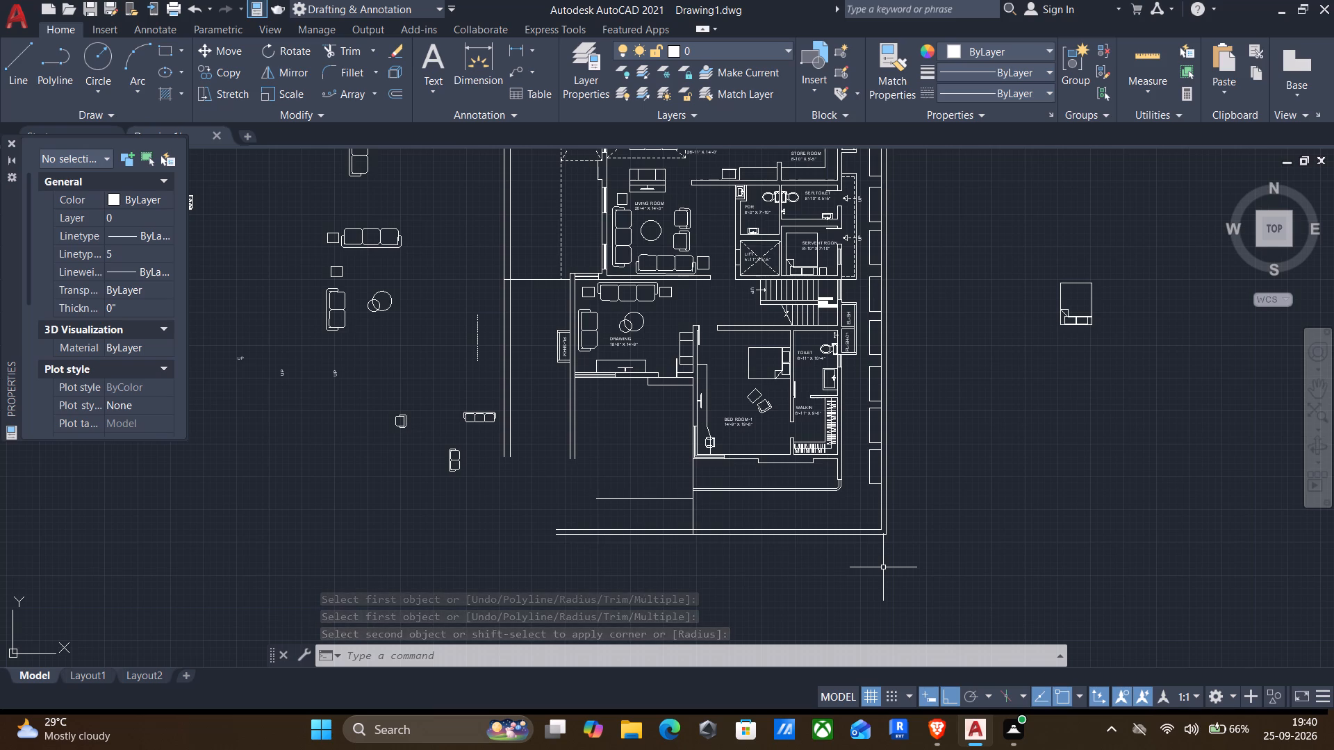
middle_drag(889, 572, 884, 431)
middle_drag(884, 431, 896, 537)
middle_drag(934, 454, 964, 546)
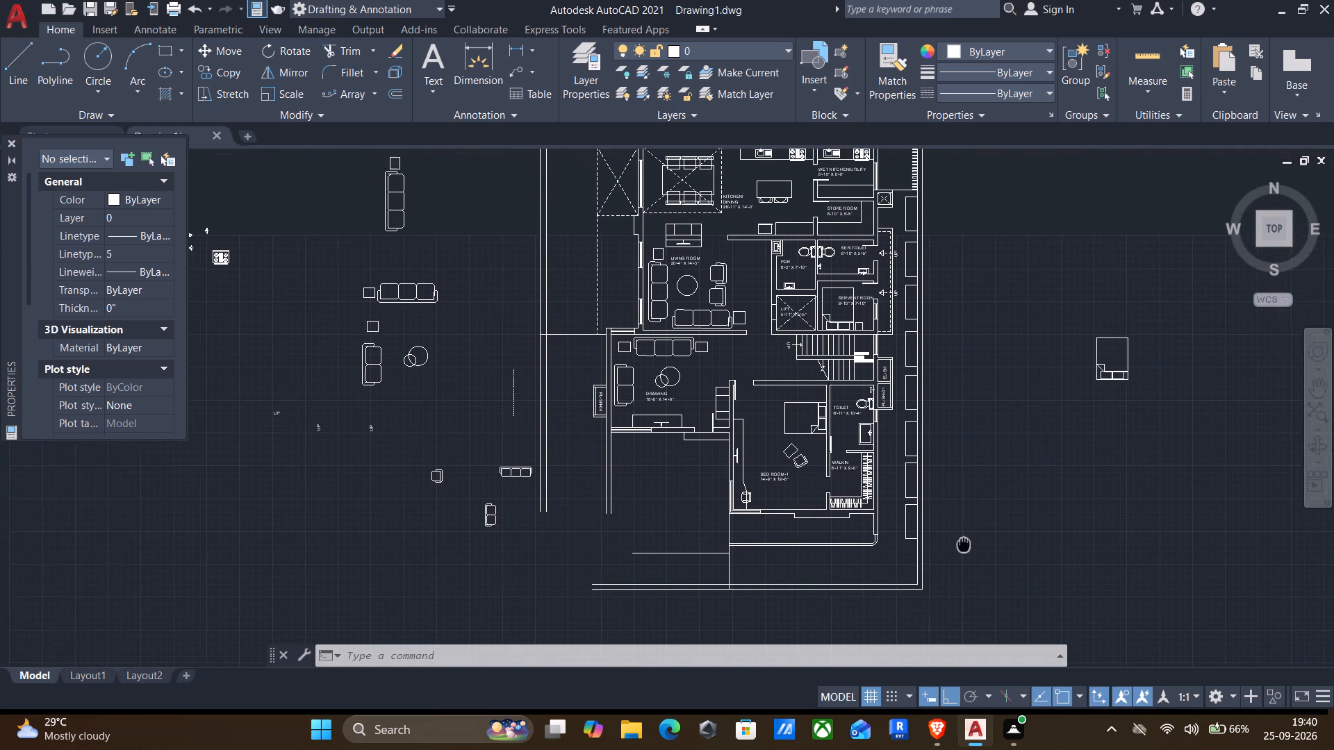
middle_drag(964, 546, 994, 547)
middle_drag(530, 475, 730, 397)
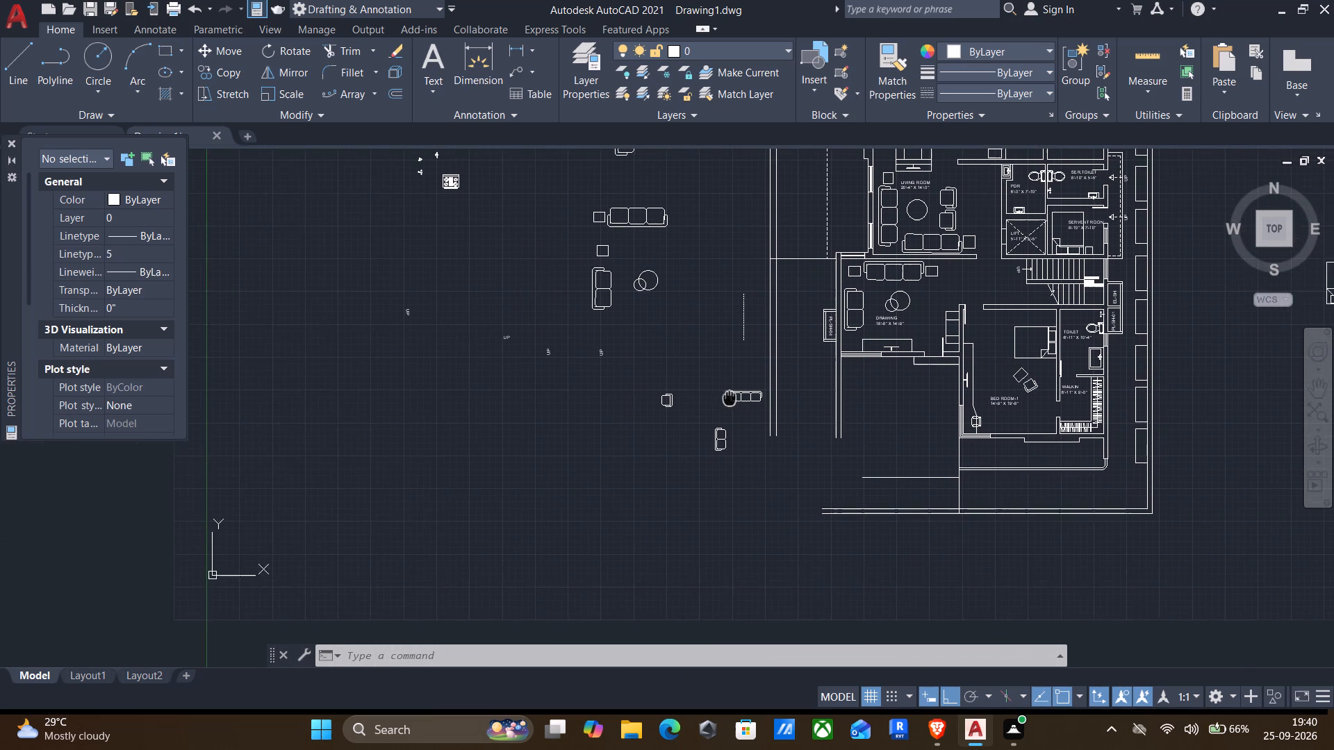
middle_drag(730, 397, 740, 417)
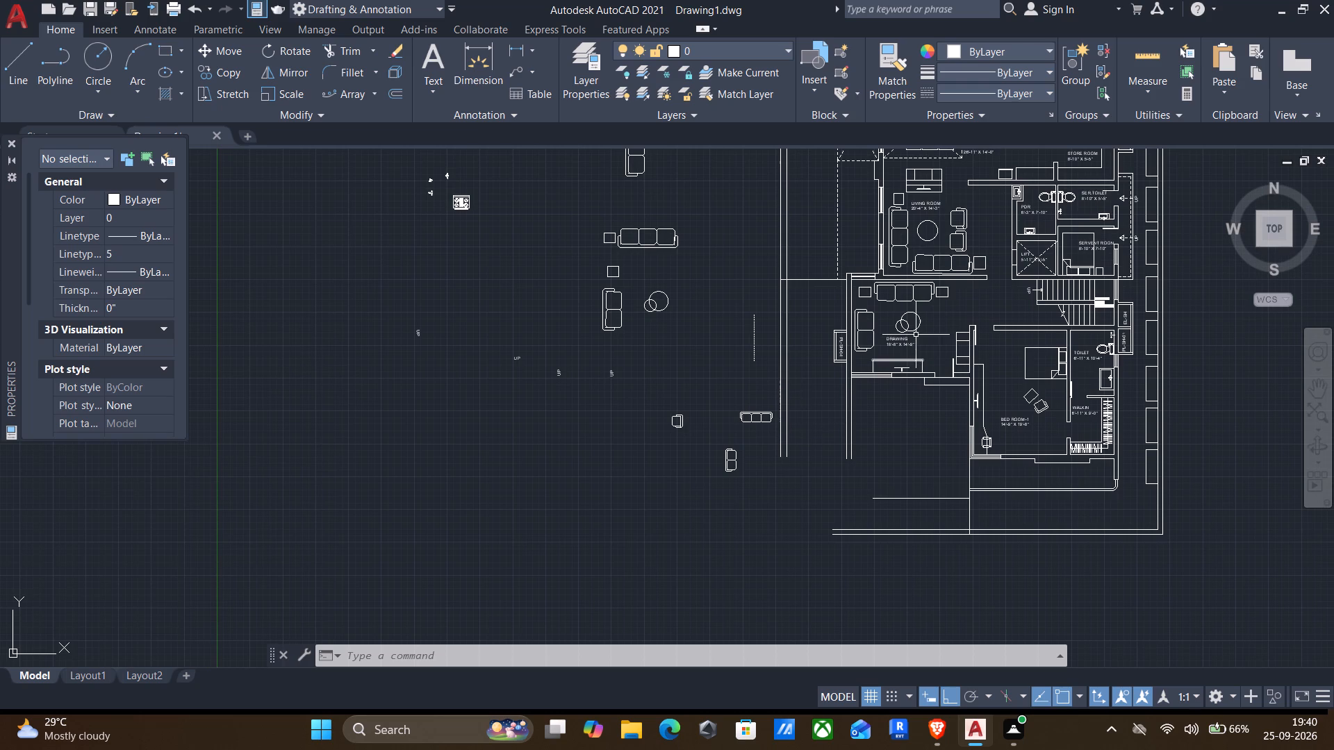
Offset the vertical line below BED ROOM-1's southwest corner 2' to the west.
scroll(938, 552, up, 2)
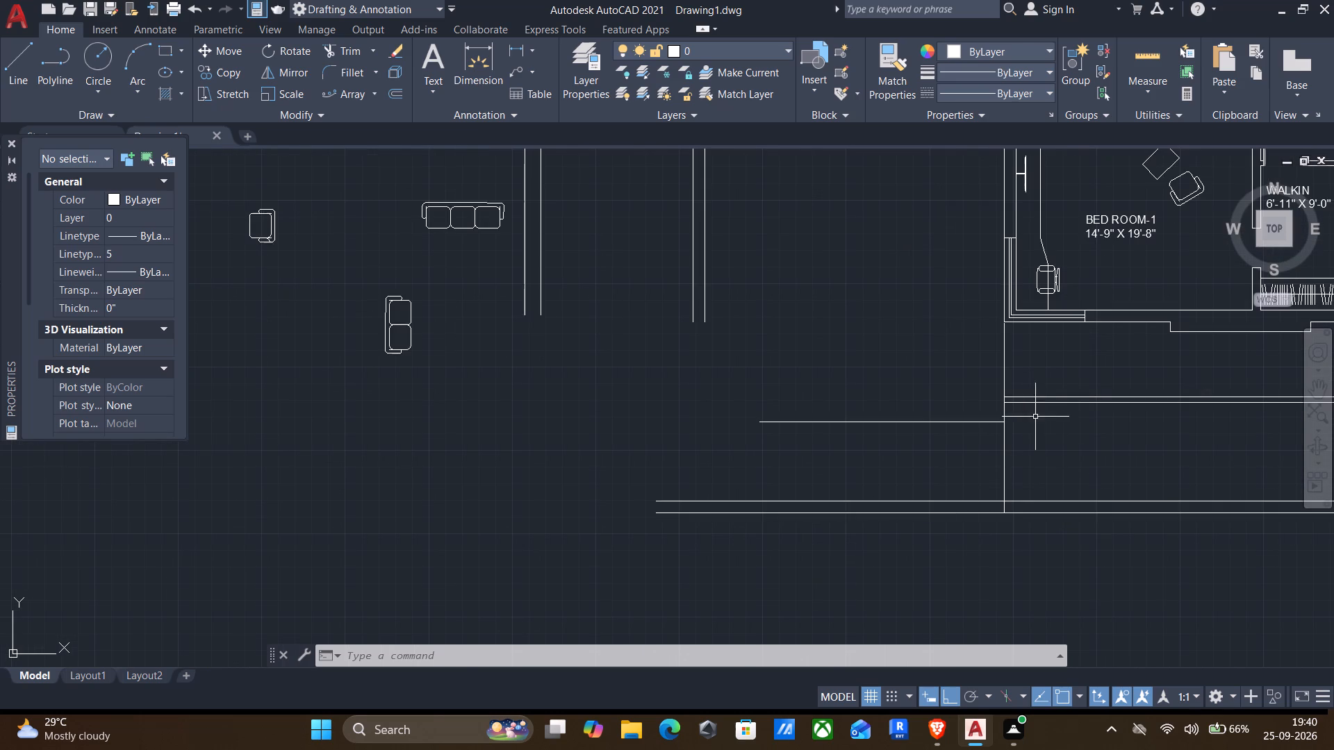
key(o)
key(Return)
click(1037, 359)
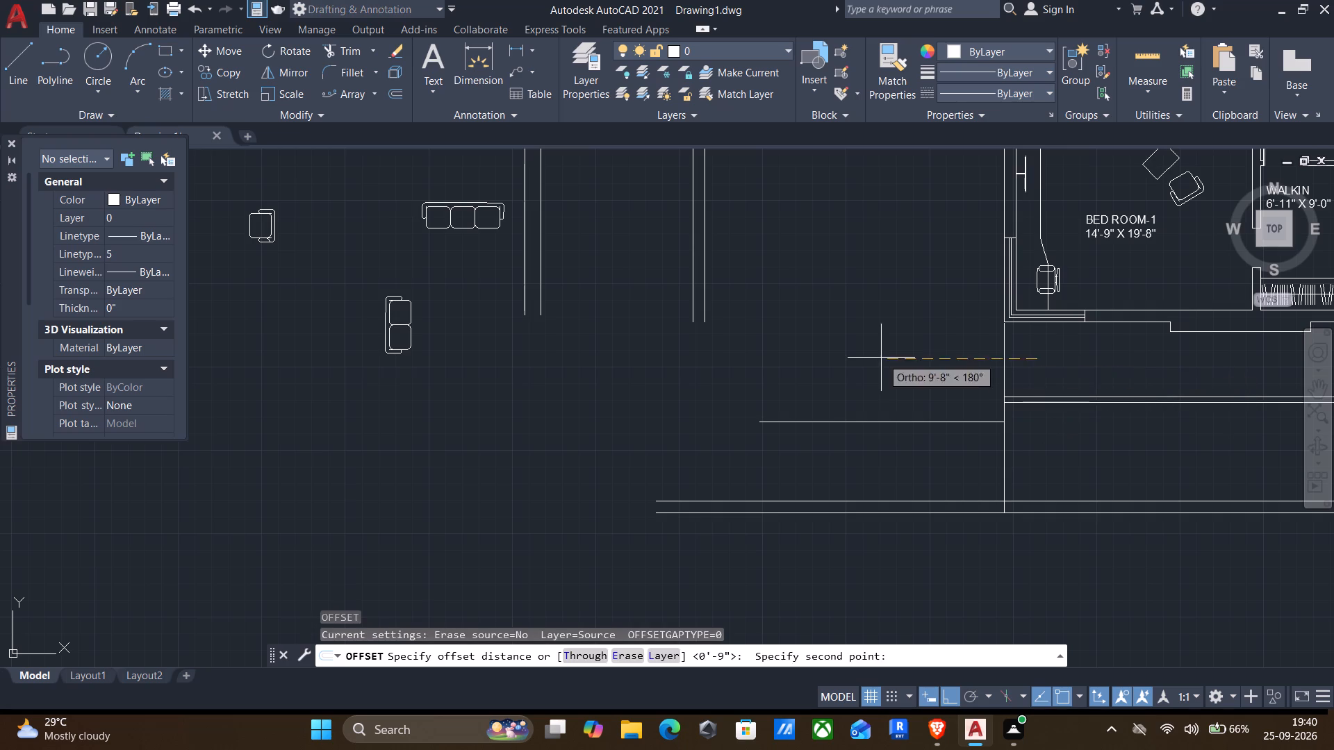
click(880, 358)
click(1005, 345)
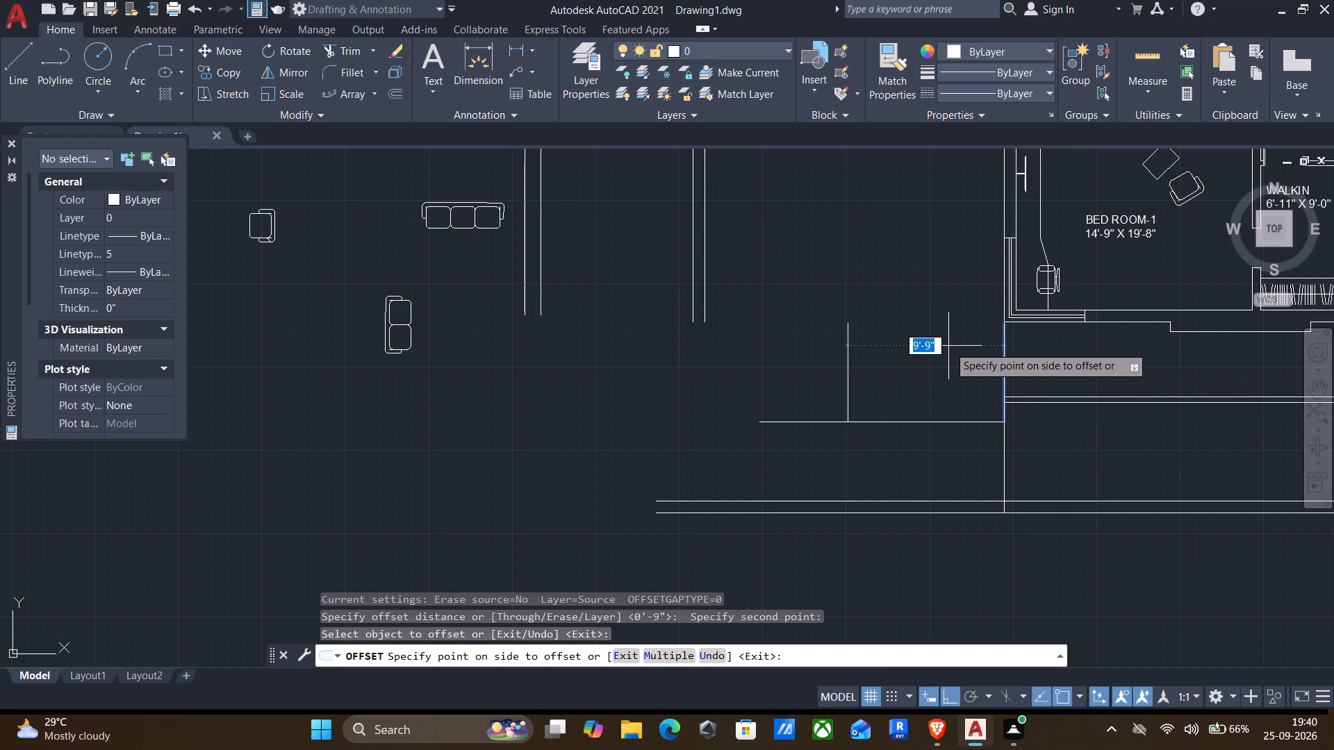
key(2)
key(apostrophe)
key(Return)
middle_drag(896, 341, 904, 402)
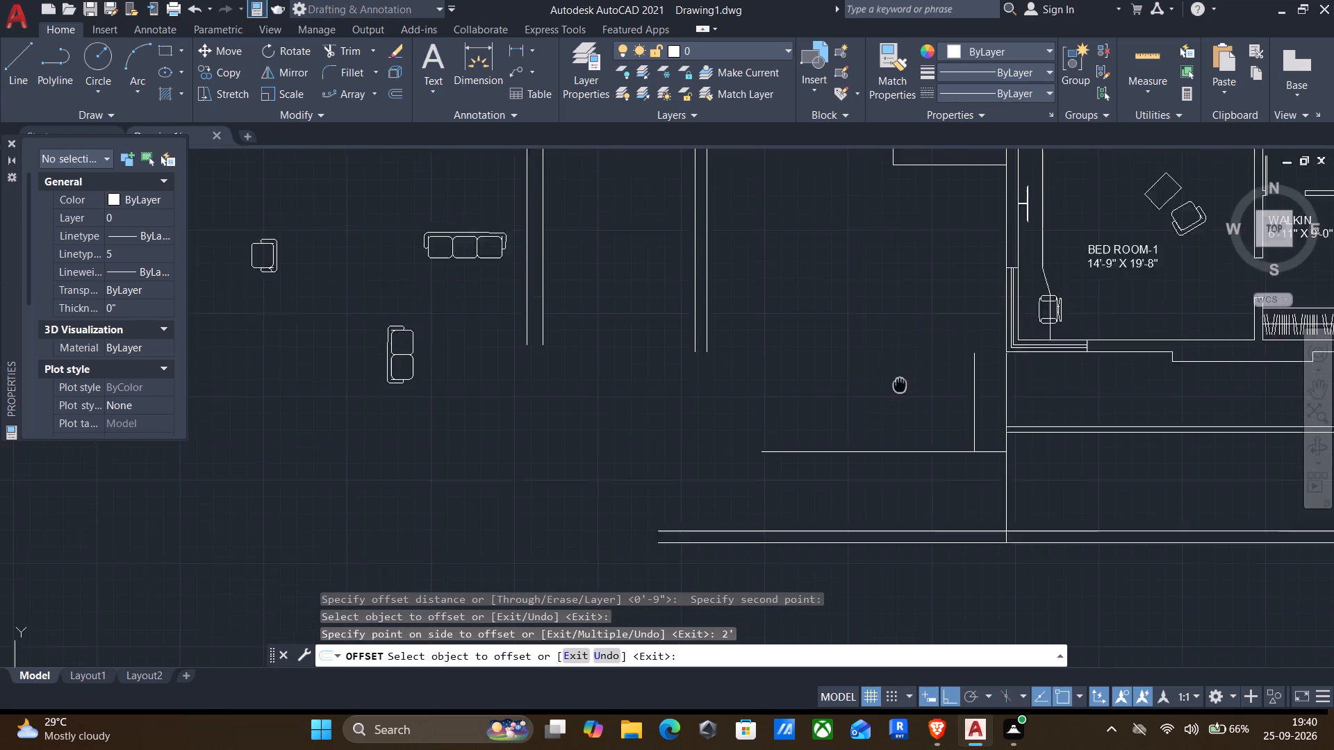
middle_drag(904, 402, 909, 422)
key(Return)
Extend the new offset line north to the wall projection below DRAWING and south to the south outer wall's inner line.
text(EC)
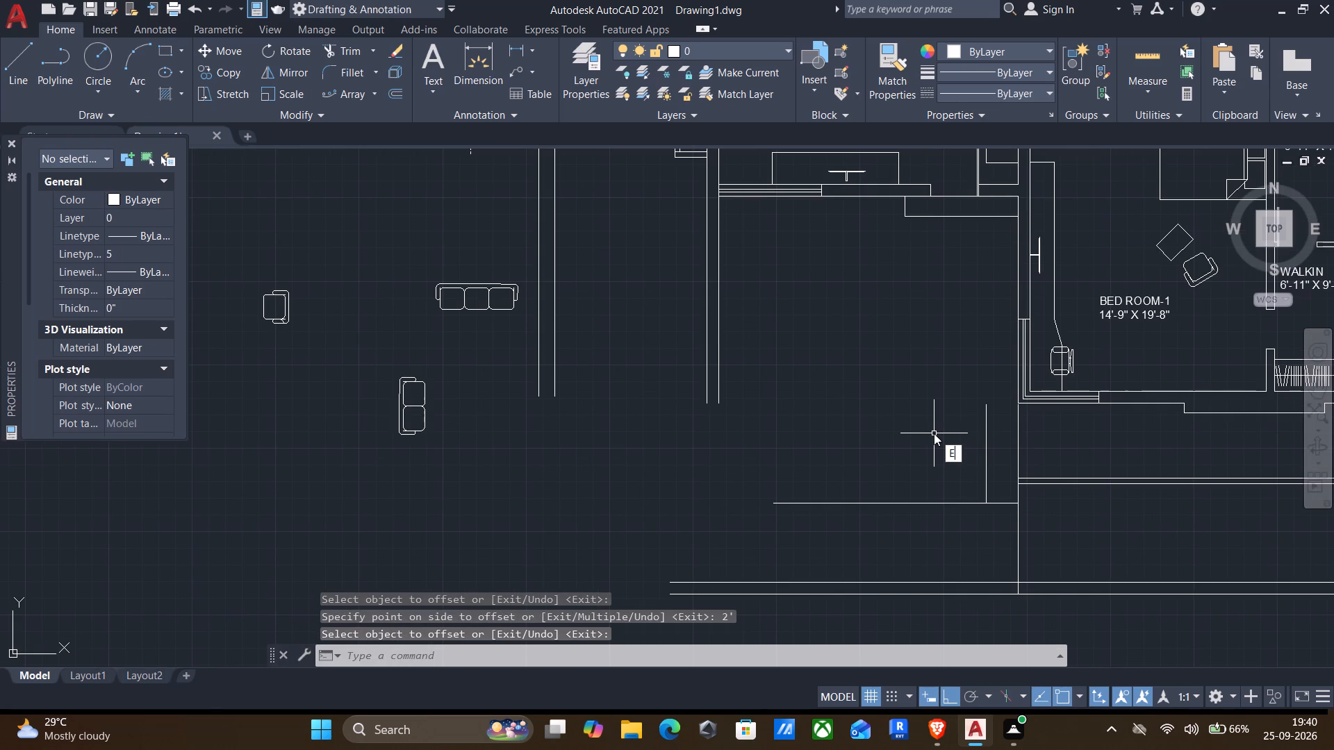
key(BackSpace)
key(x)
key(Return)
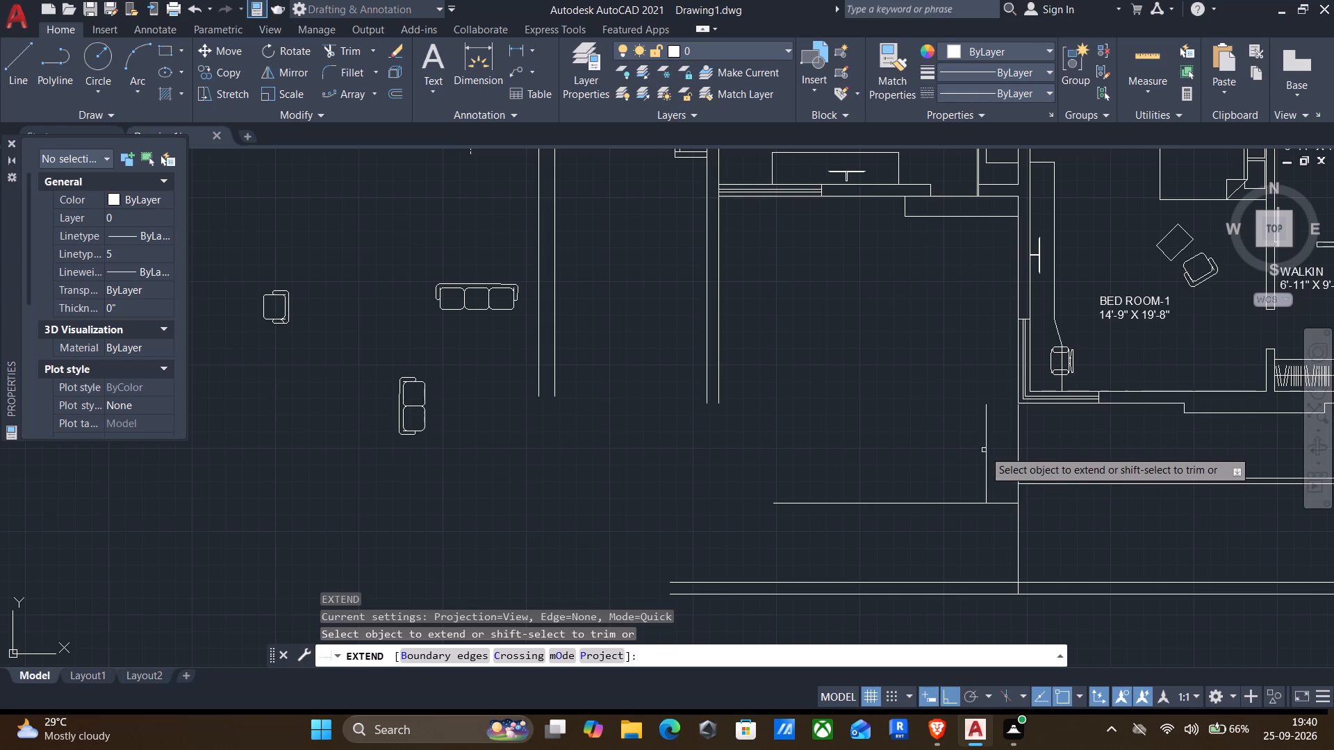
click(985, 448)
middle_drag(986, 448, 988, 395)
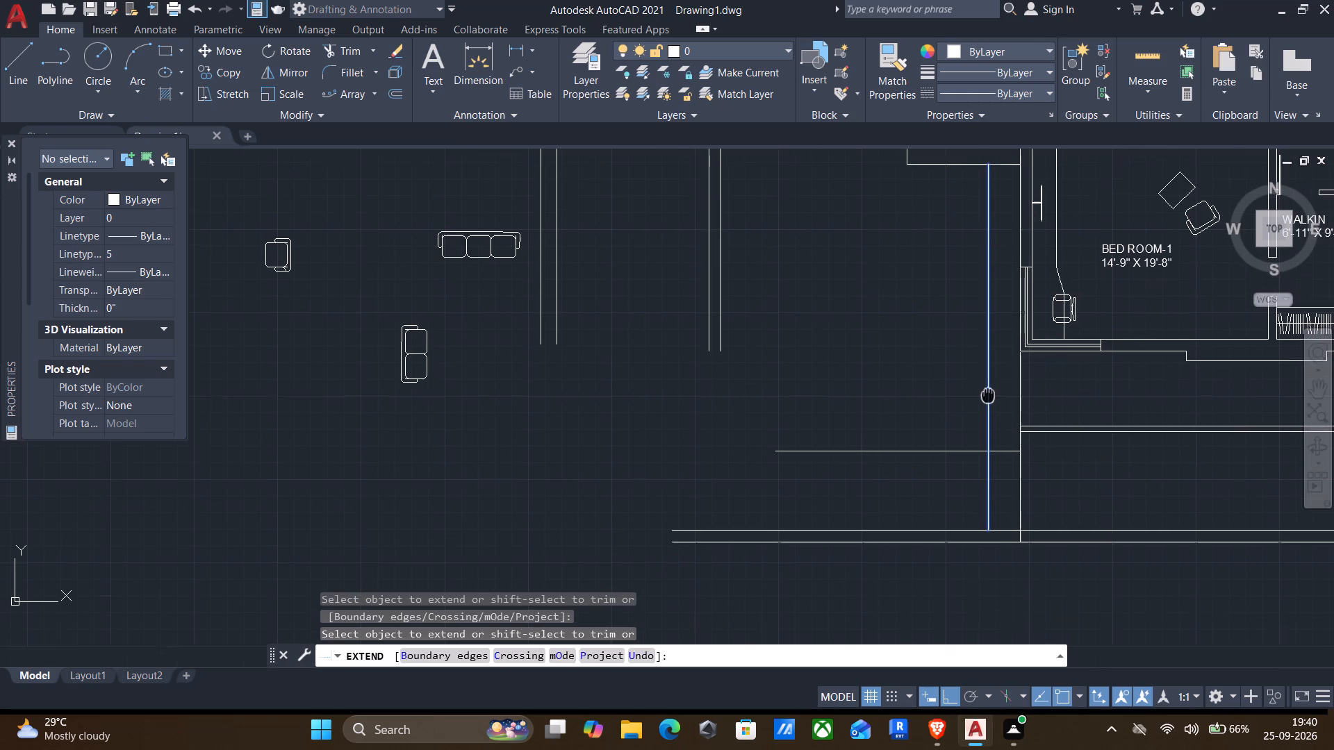
middle_drag(988, 395, 988, 394)
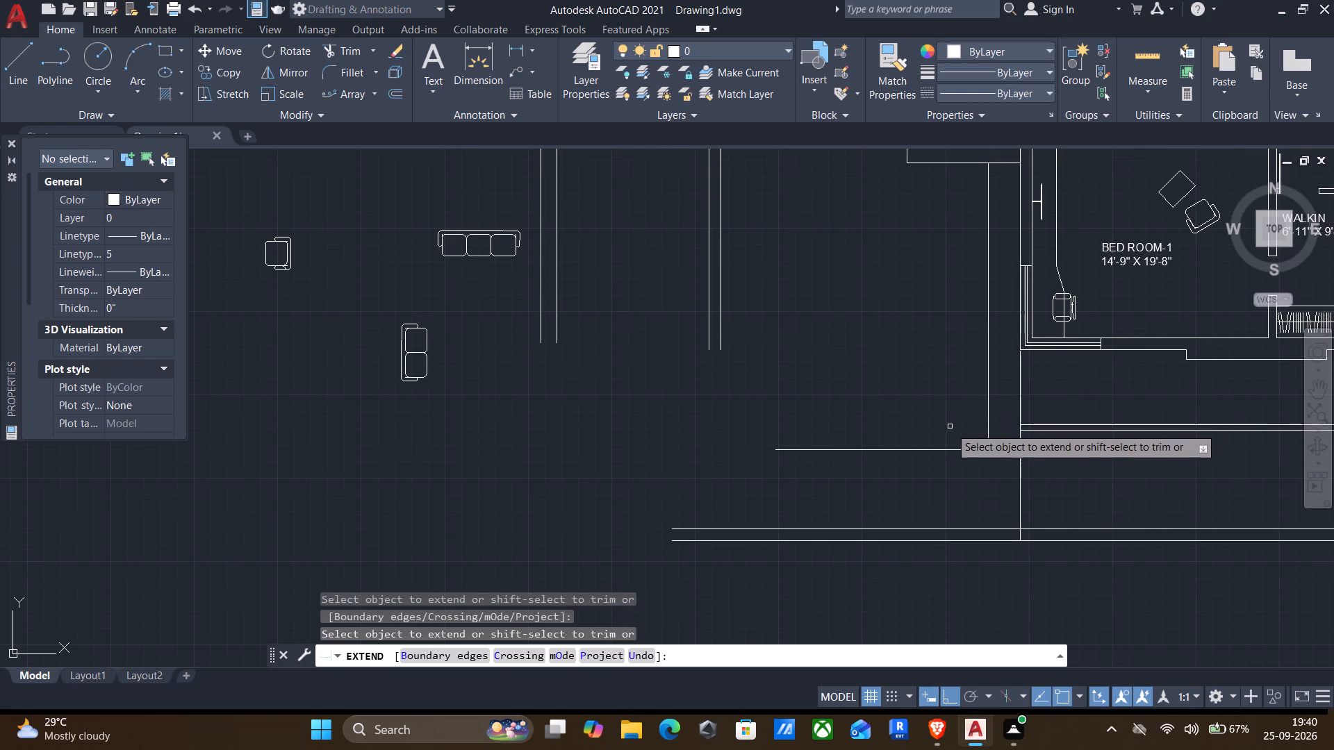
click(989, 412)
scroll(995, 437, down, 2)
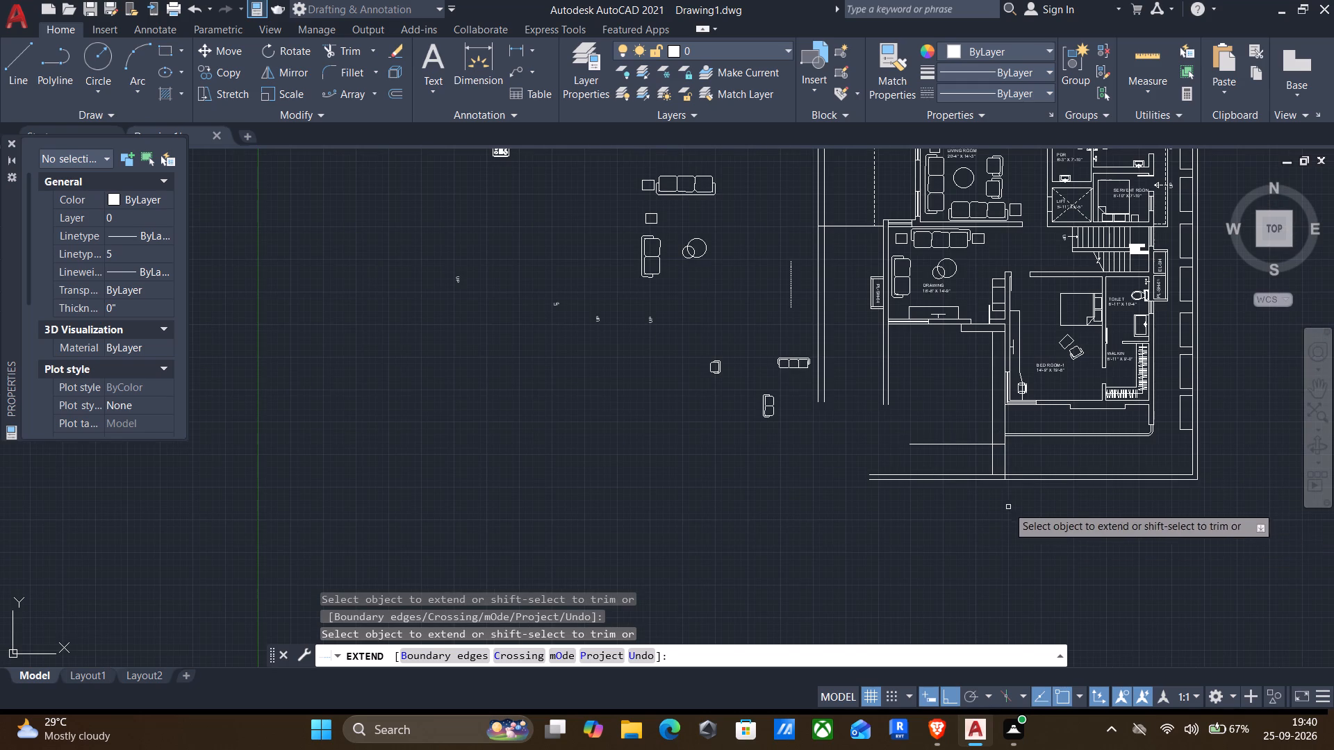
key(Escape)
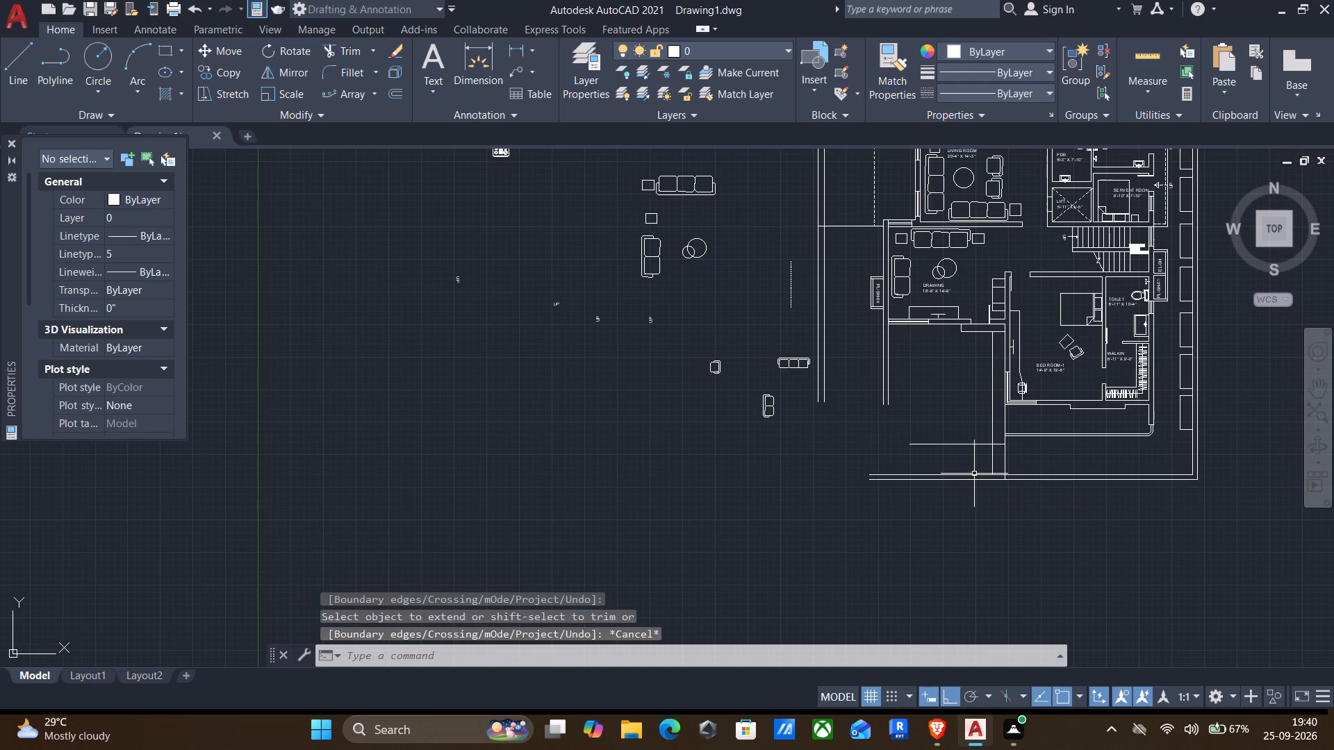
Trim the south wall's inner line between the two vertical lines and remove the entire short horizontal line above it.
text(TR)
key(Return)
scroll(998, 478, up, 3)
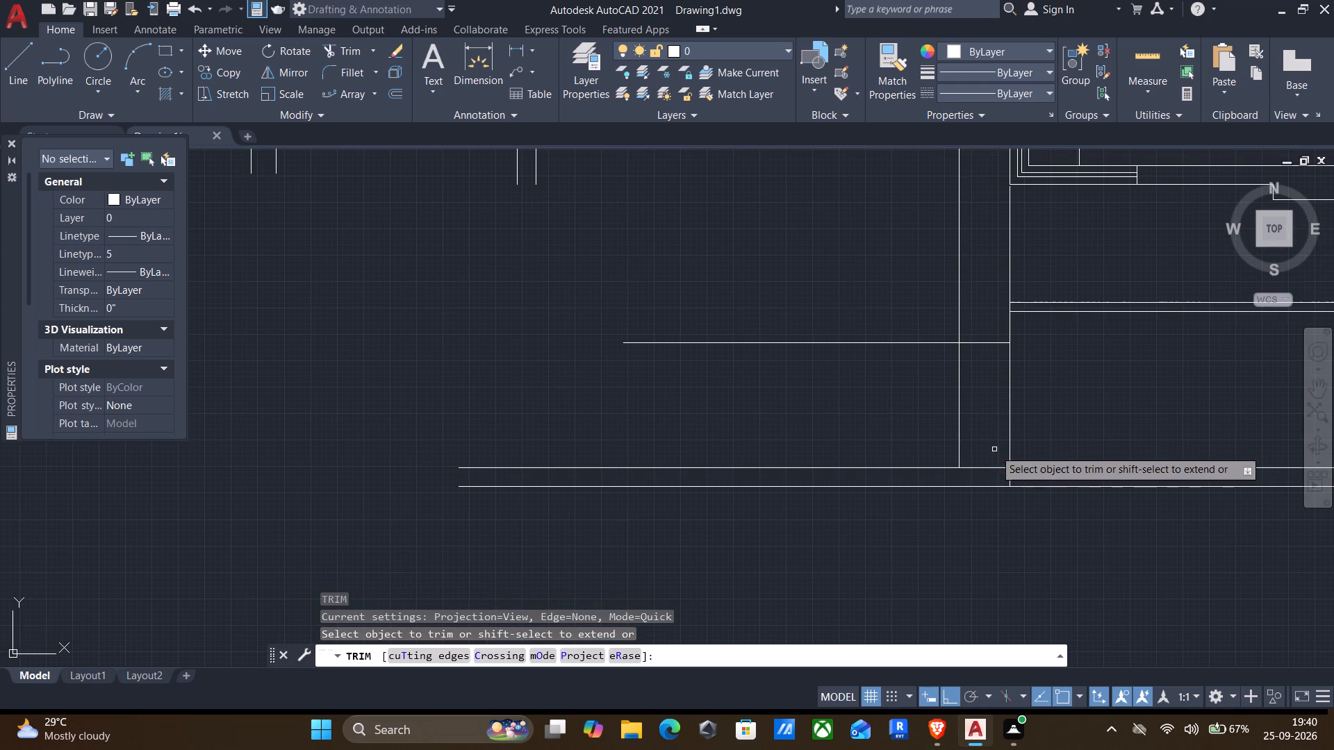
drag(994, 449, 980, 474)
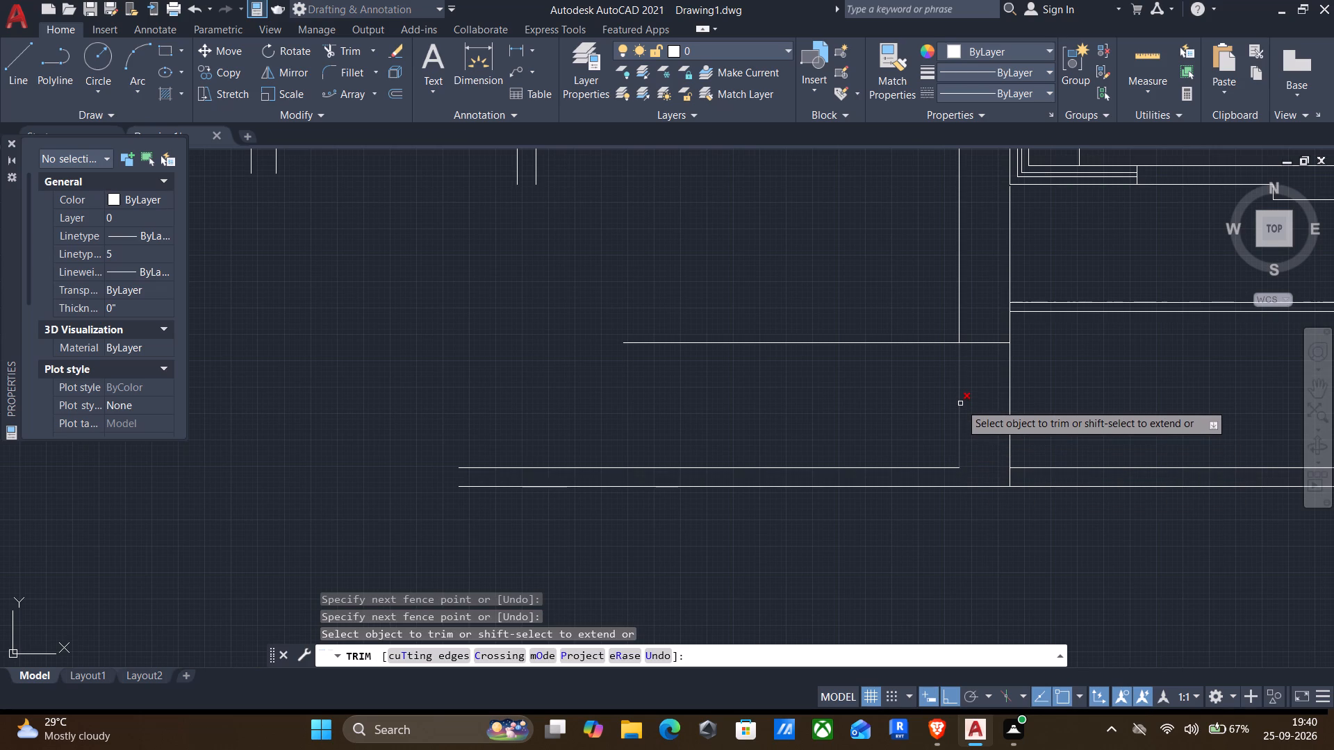
click(982, 346)
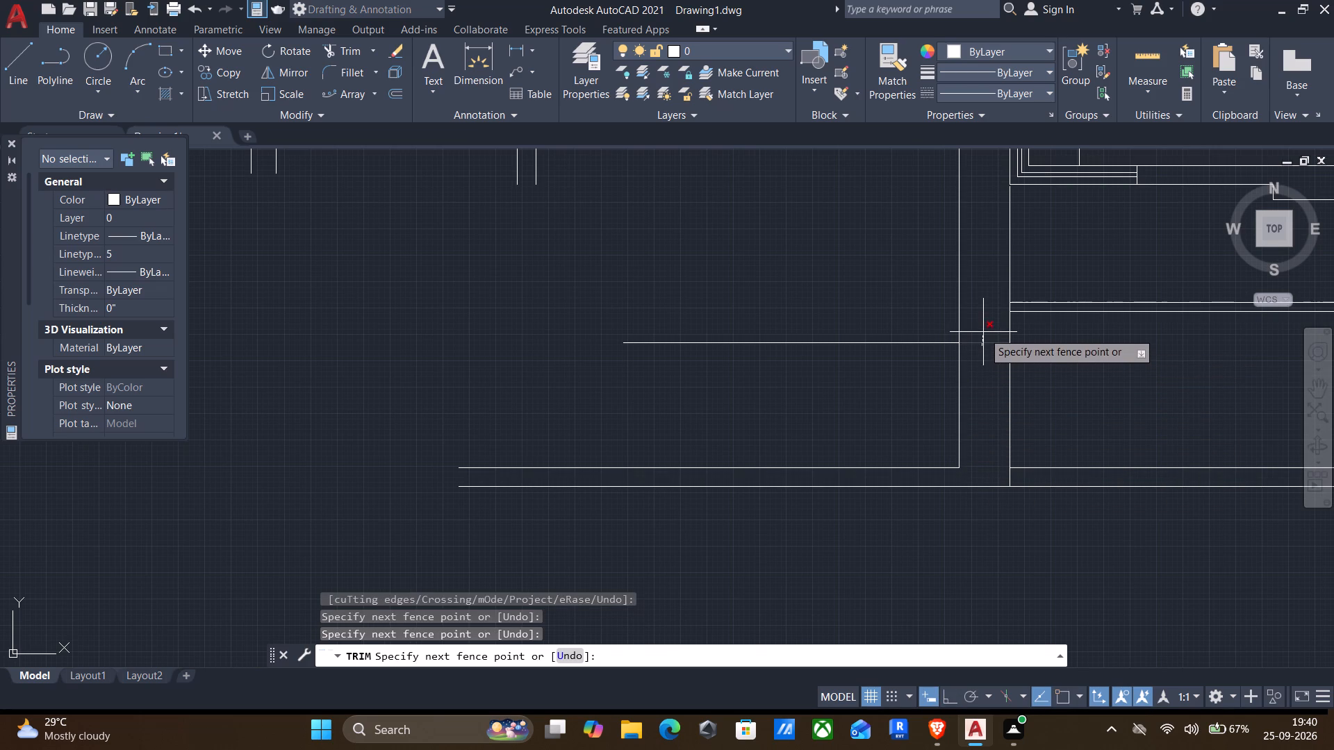
click(983, 332)
drag(909, 377, 850, 288)
scroll(859, 312, down, 2)
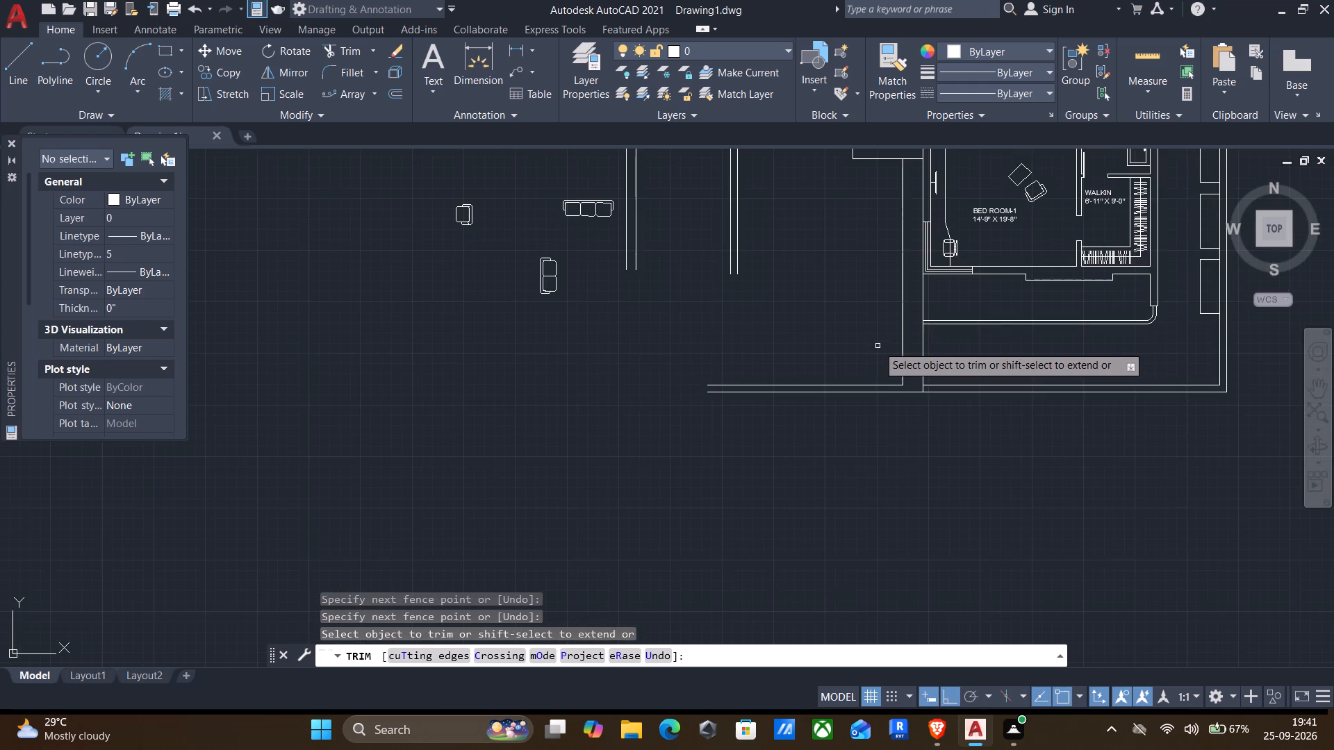
middle_drag(876, 345, 873, 429)
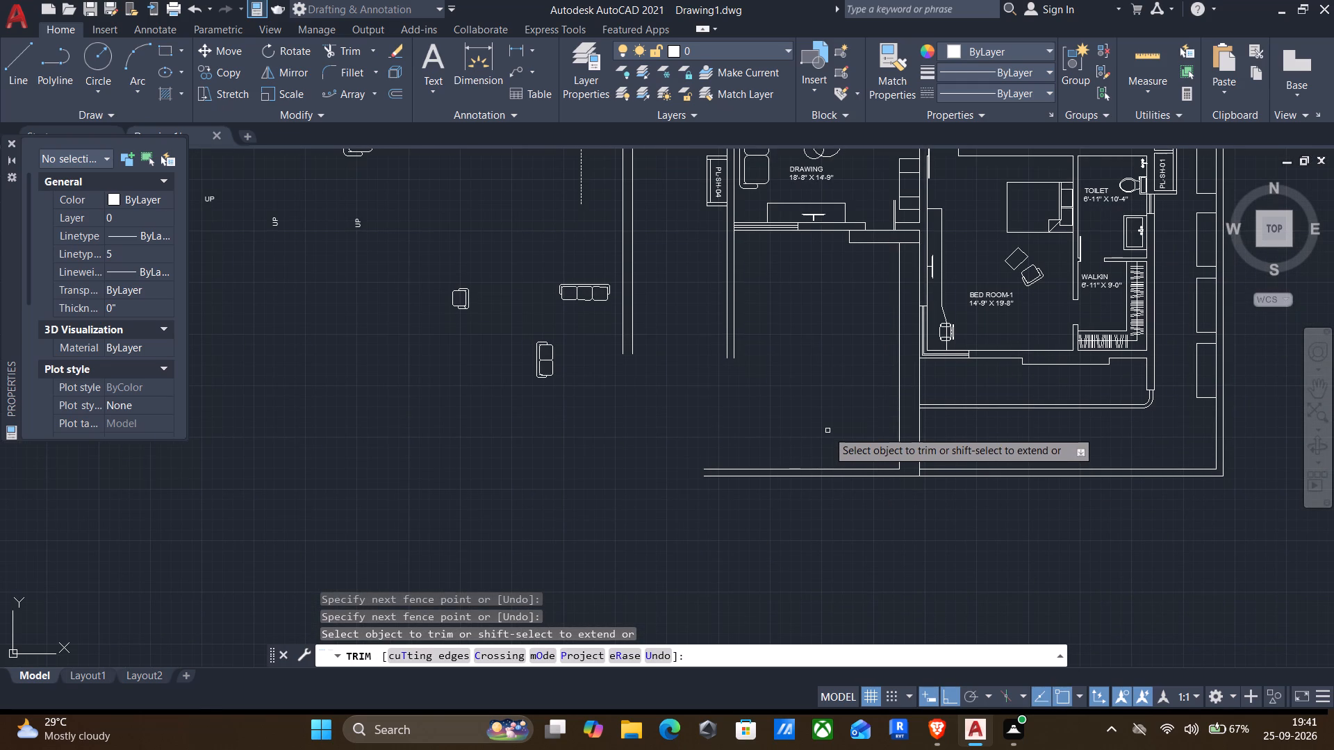
key(Escape)
Offset the western part of the south outer wall's inner line 2' to the north.
key(o)
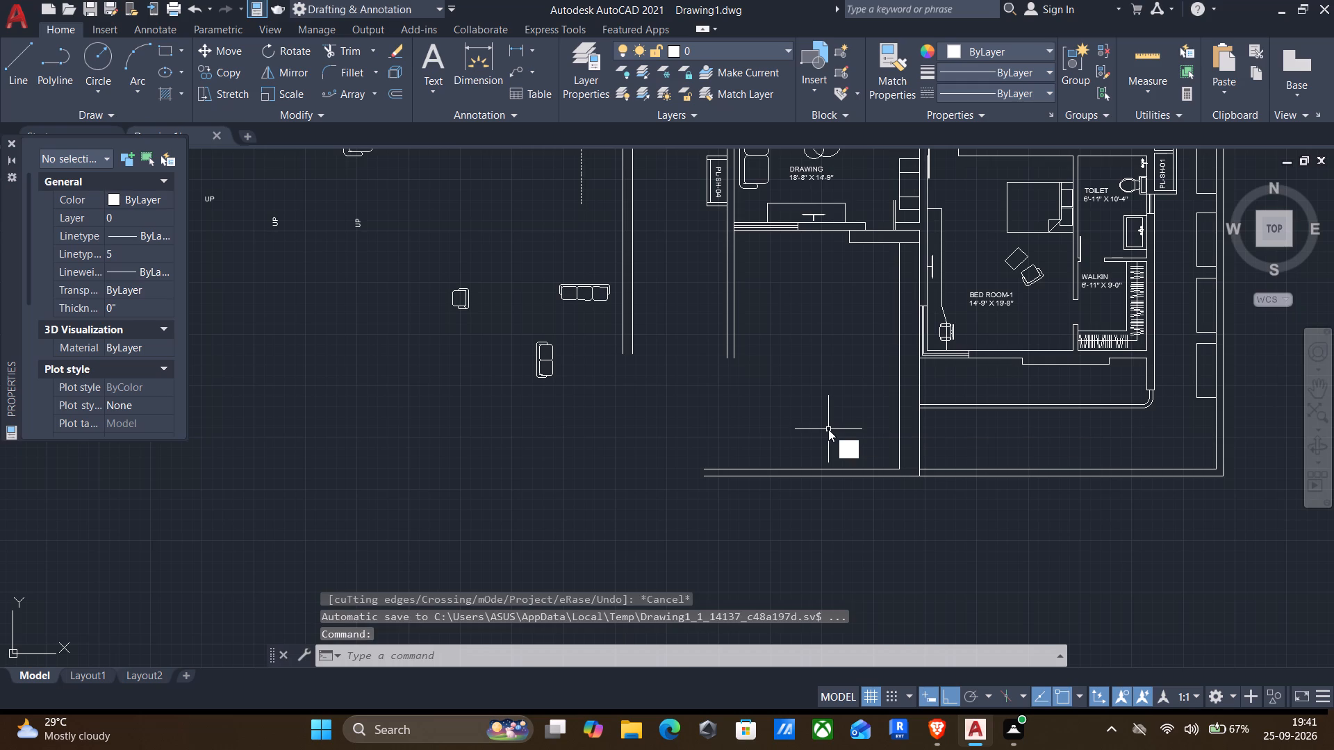
key(Return)
click(835, 457)
click(832, 422)
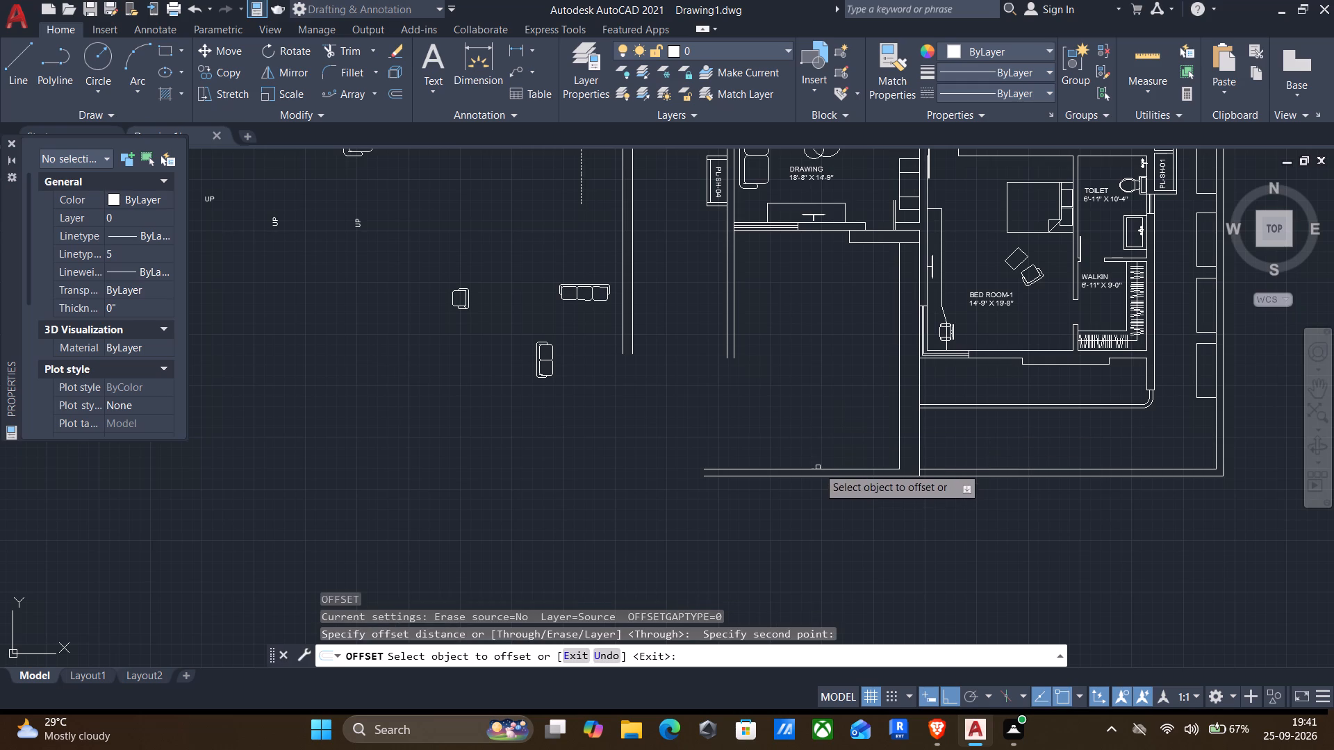
click(815, 469)
text(2')
key(Return)
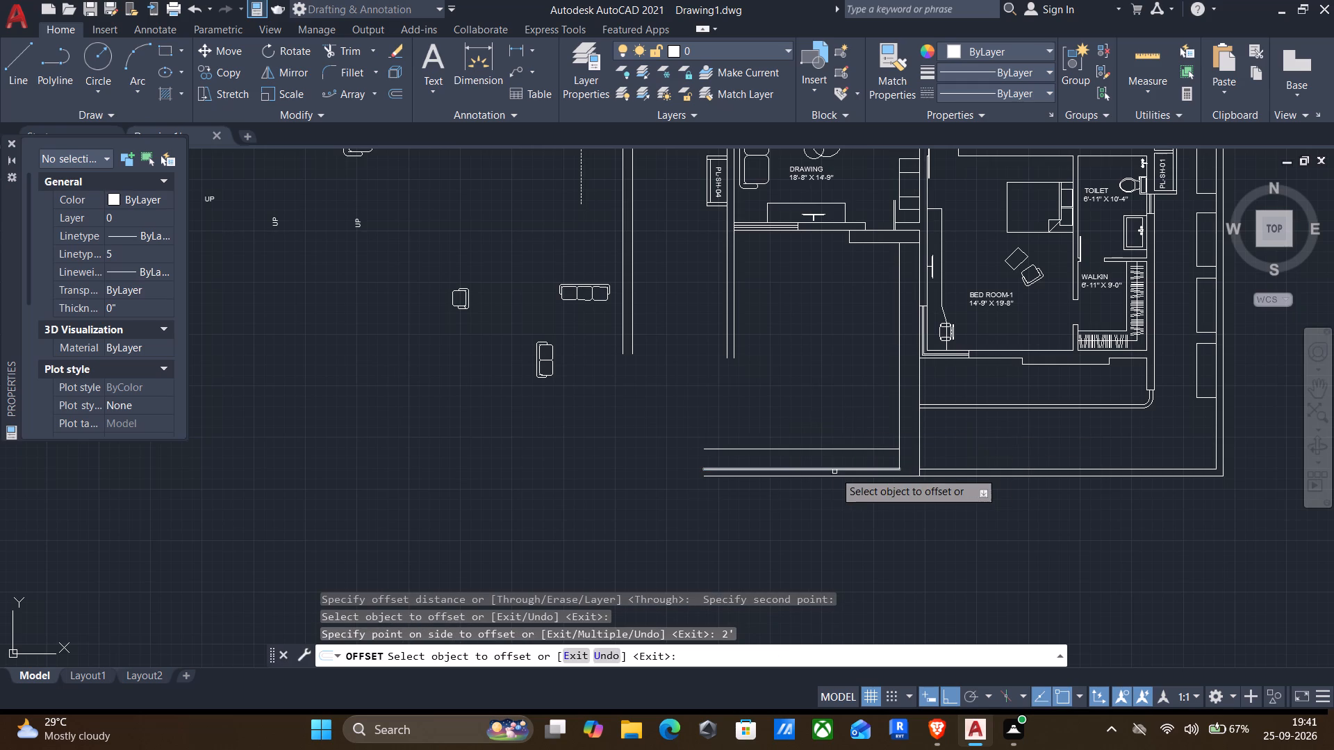
middle_drag(944, 528, 928, 492)
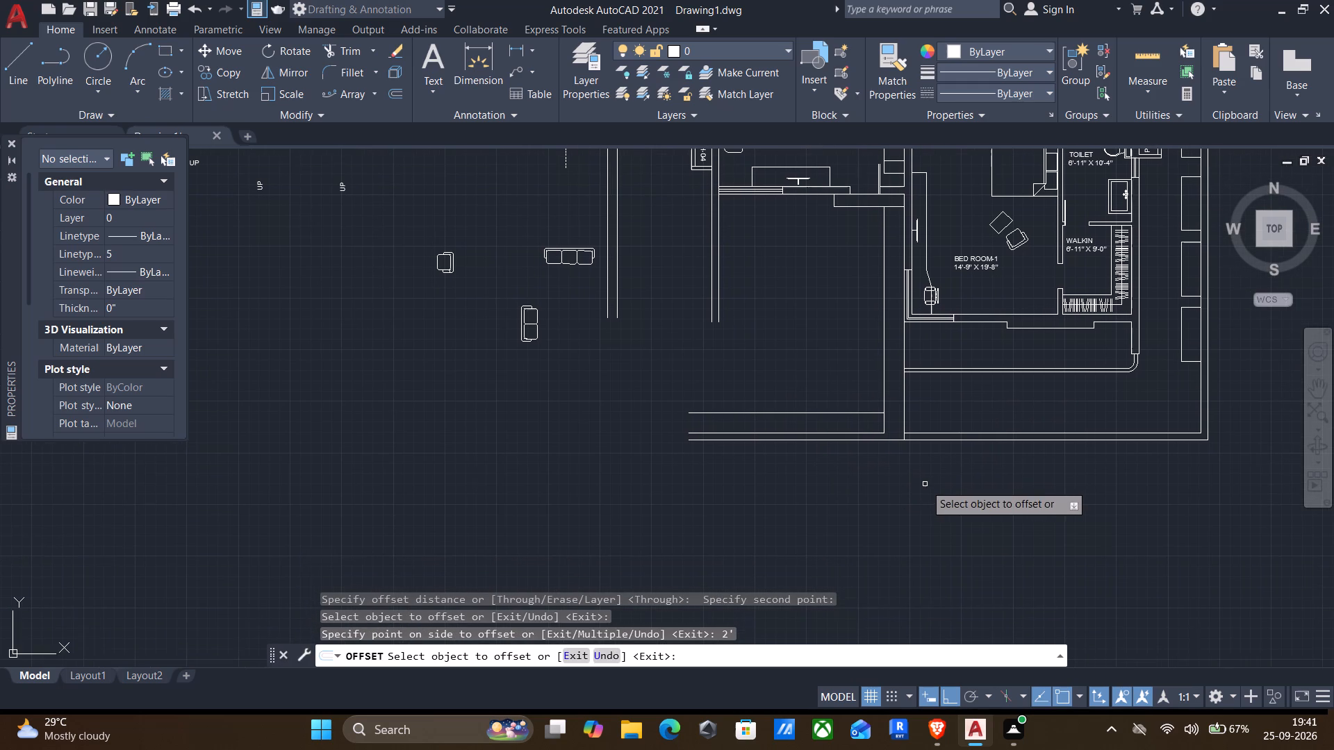
key(Return)
Trim the end of the western vertical line that runs south past the new horizontal offset line.
key(t)
key(r)
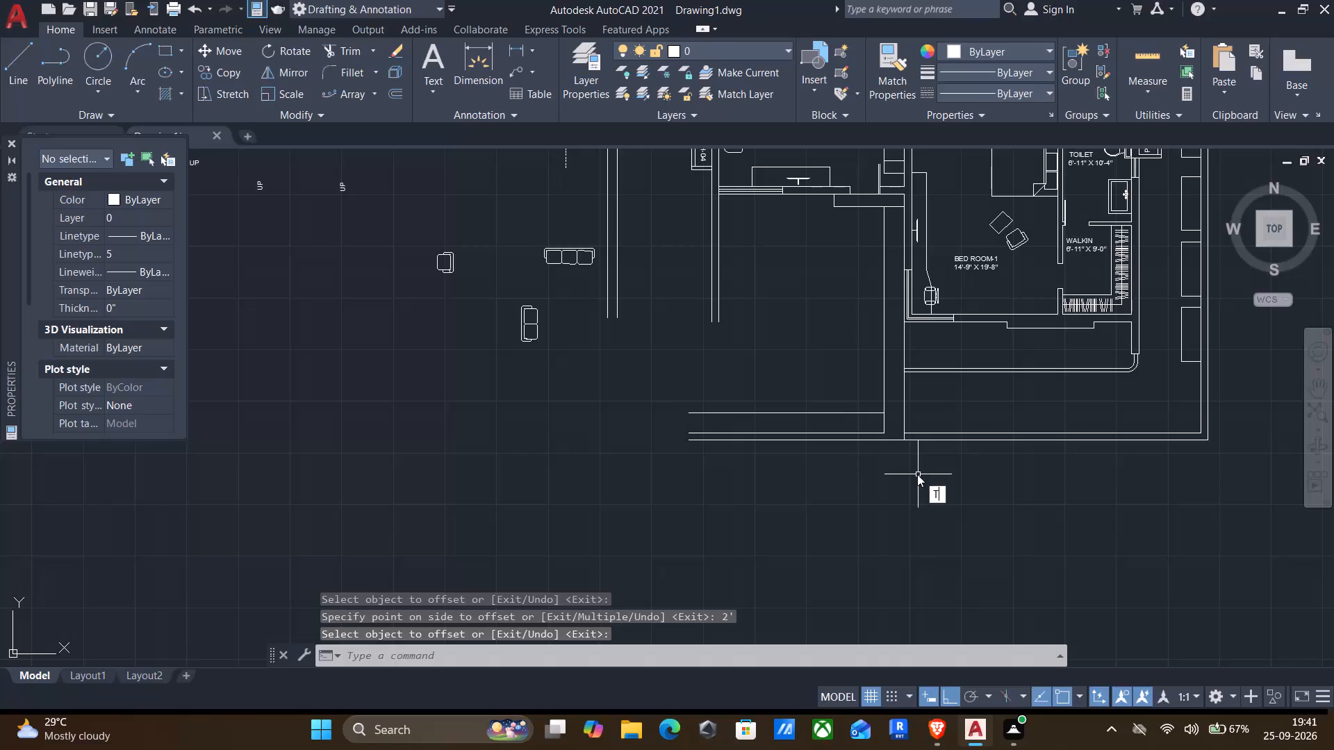
key(Return)
scroll(888, 411, up, 3)
drag(902, 433, 798, 456)
scroll(791, 456, down, 1)
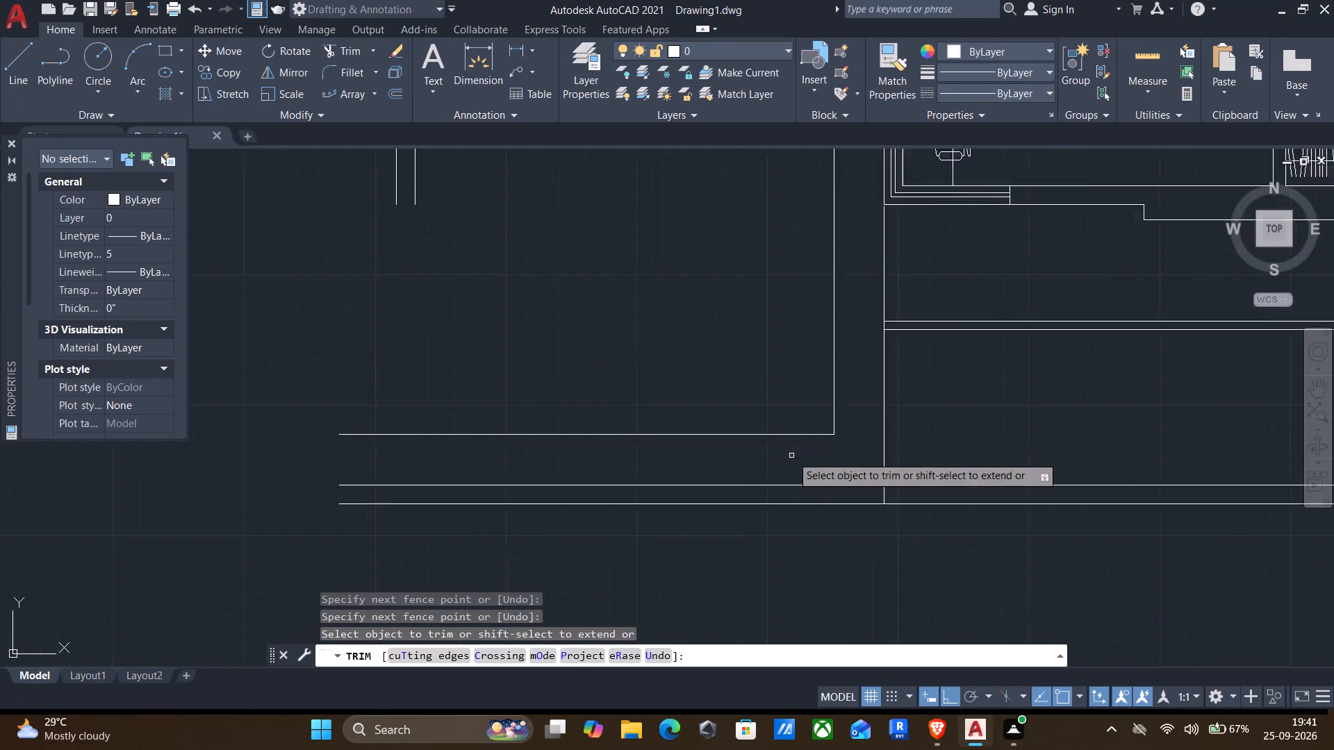
scroll(790, 456, down, 2)
middle_drag(797, 470, 934, 401)
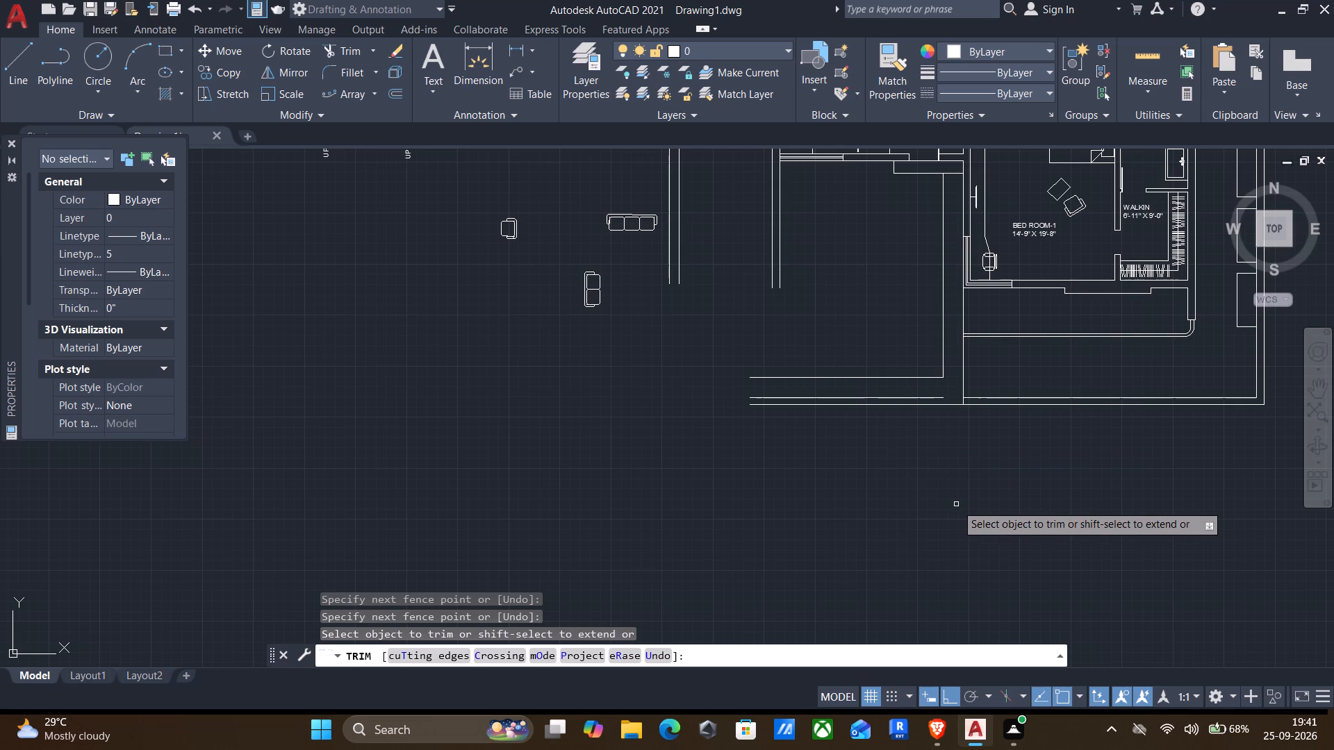
Extend the western part of the south outer wall's inner line east across the gap to the vertical line.
key(Escape)
text(EX)
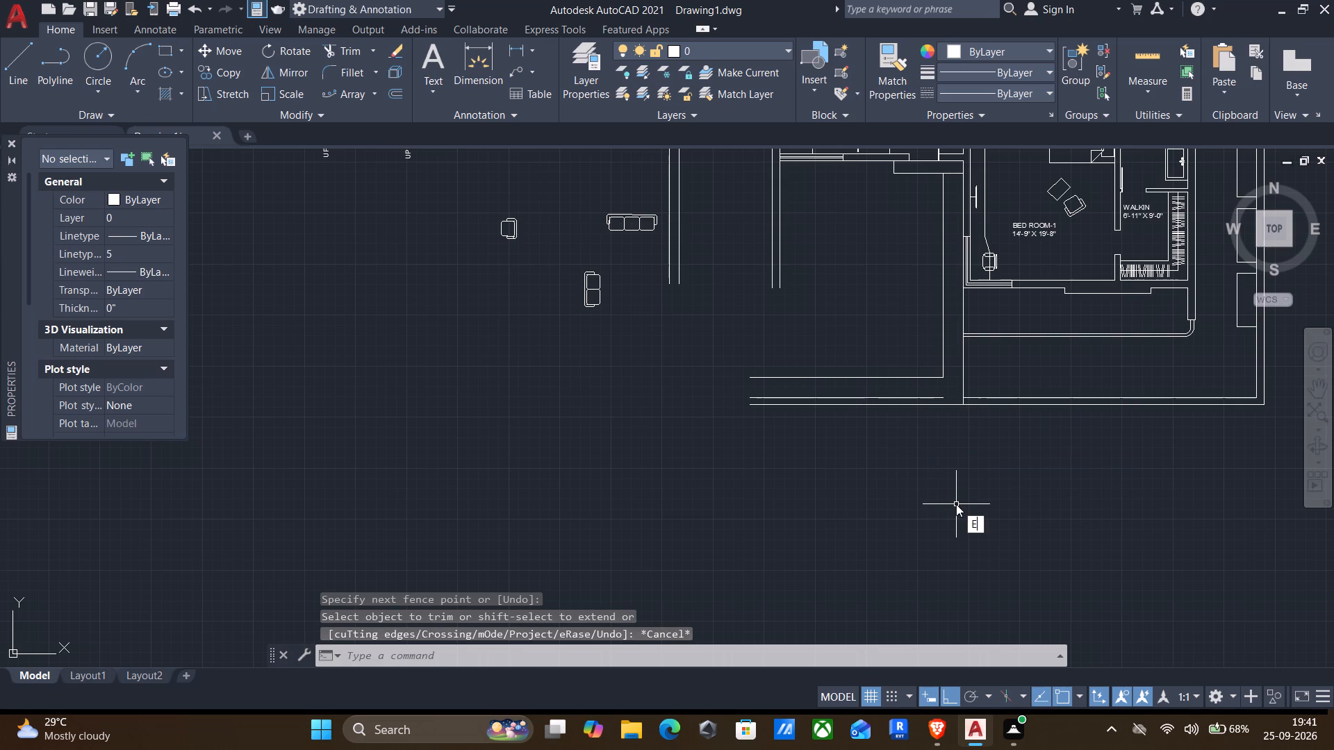
key(Return)
click(924, 399)
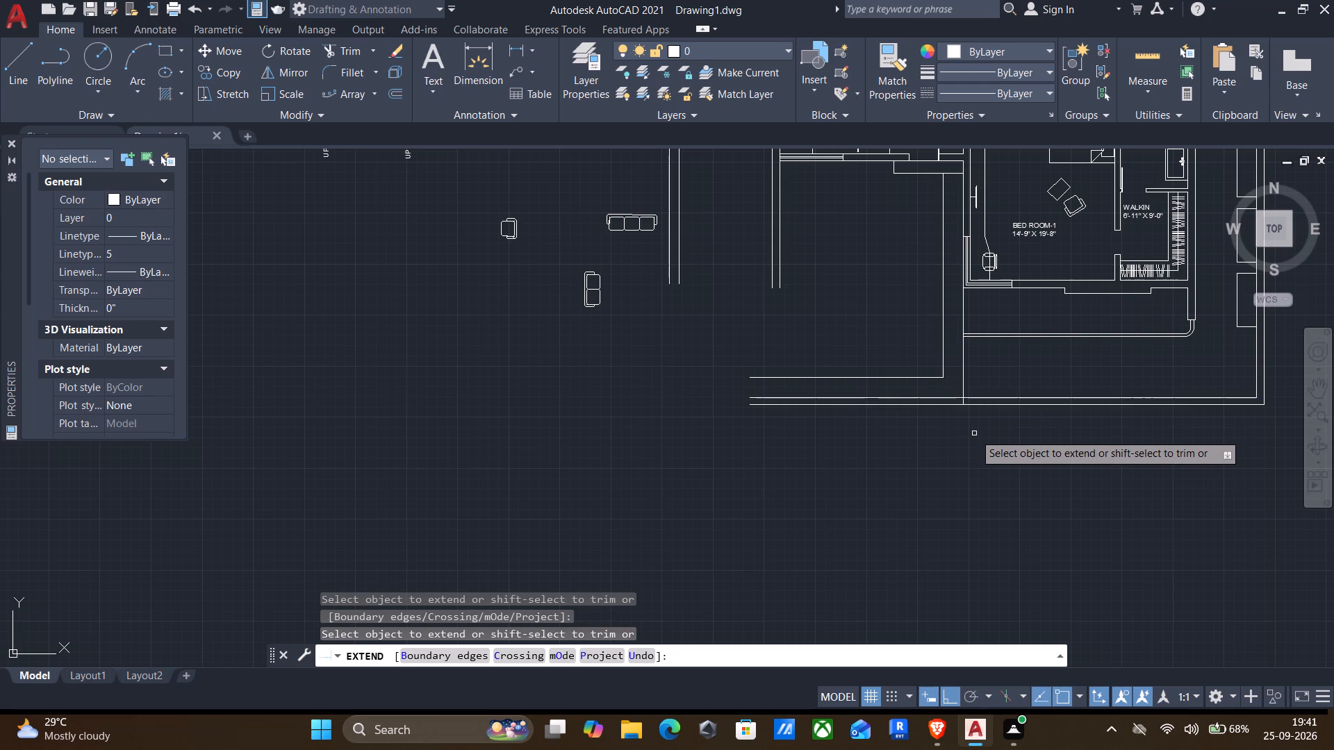
key(Escape)
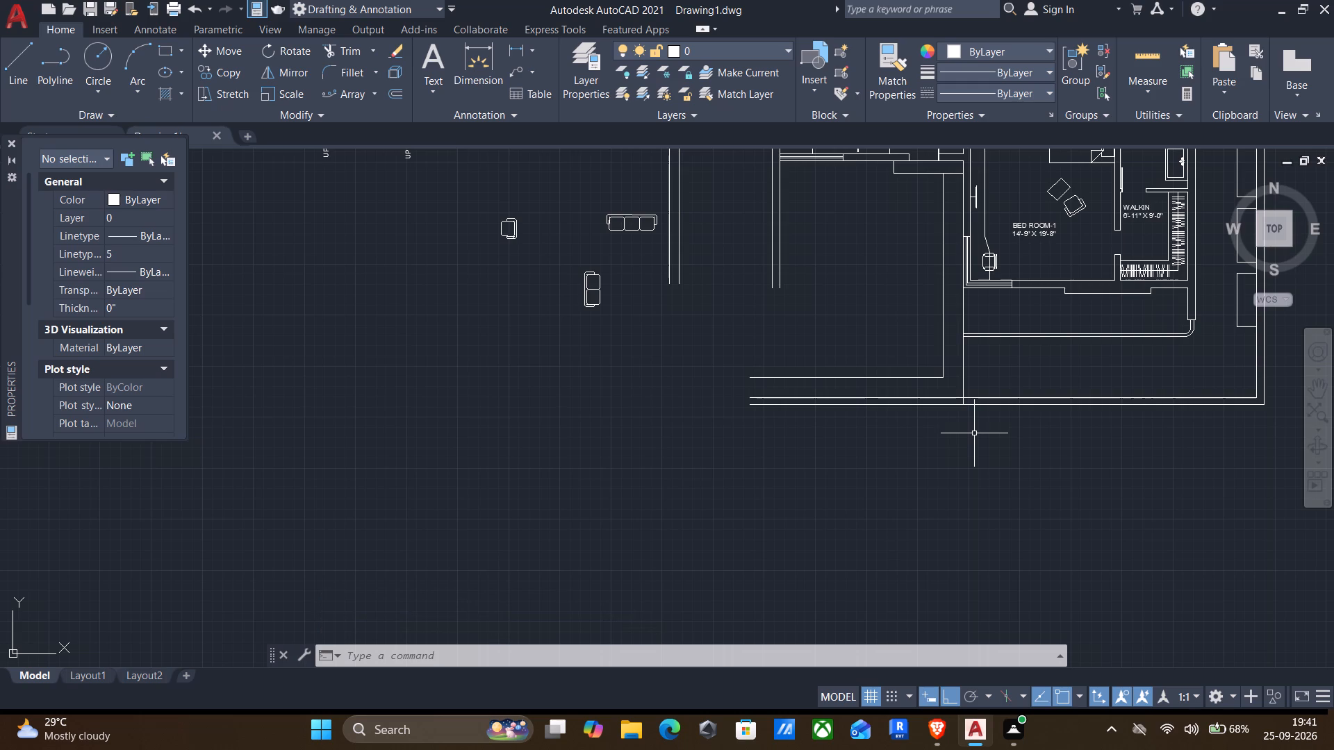
Draw a rectangle about 33'-2" by 3' below the south outer wall, starting where the eastern vertical line meets the wall's outer line.
middle_drag(992, 437, 814, 374)
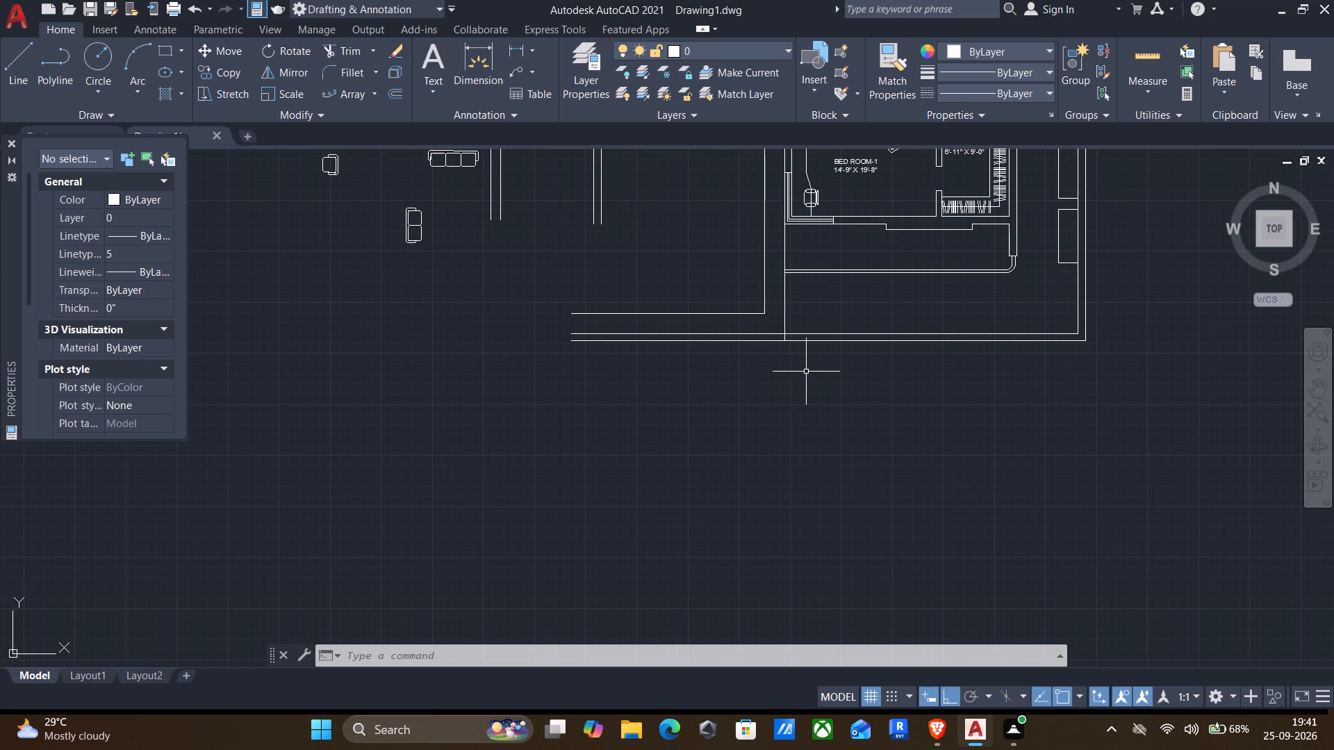
key(r)
text(EC)
key(Return)
scroll(787, 362, up, 2)
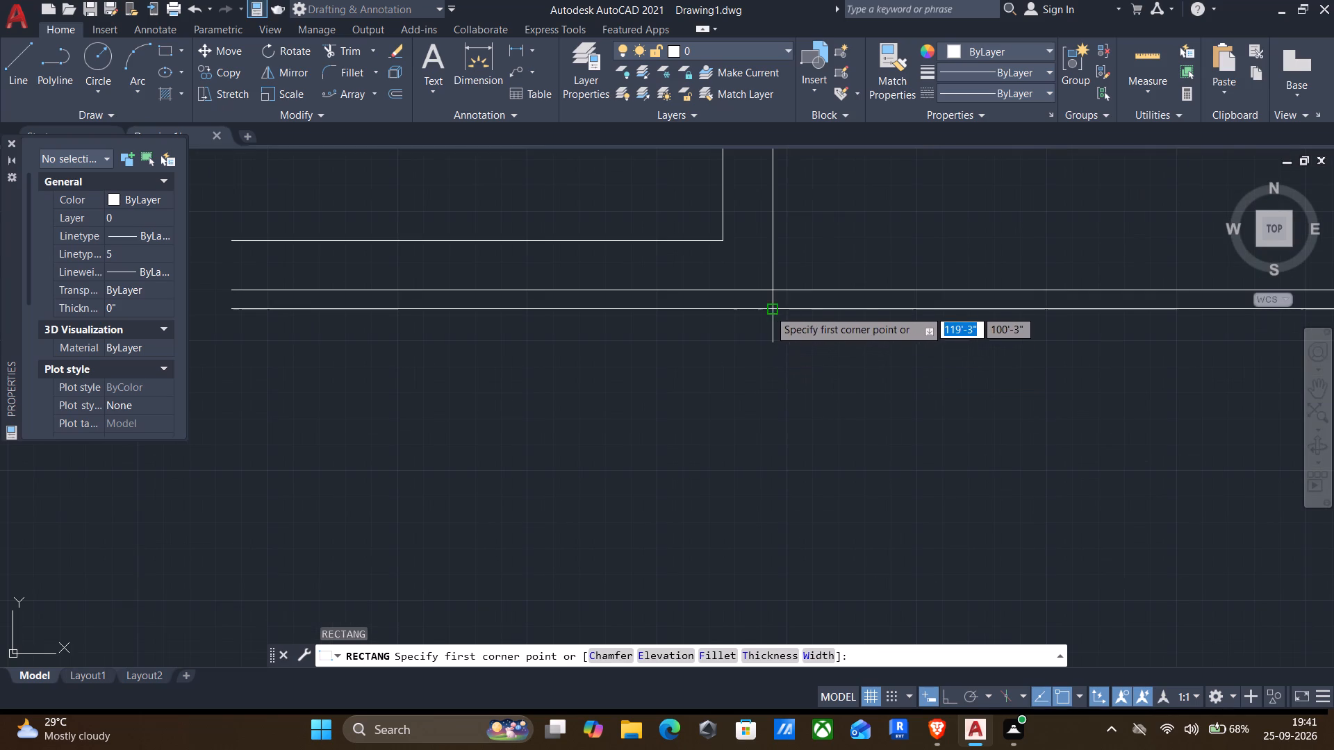
click(771, 310)
scroll(800, 359, down, 2)
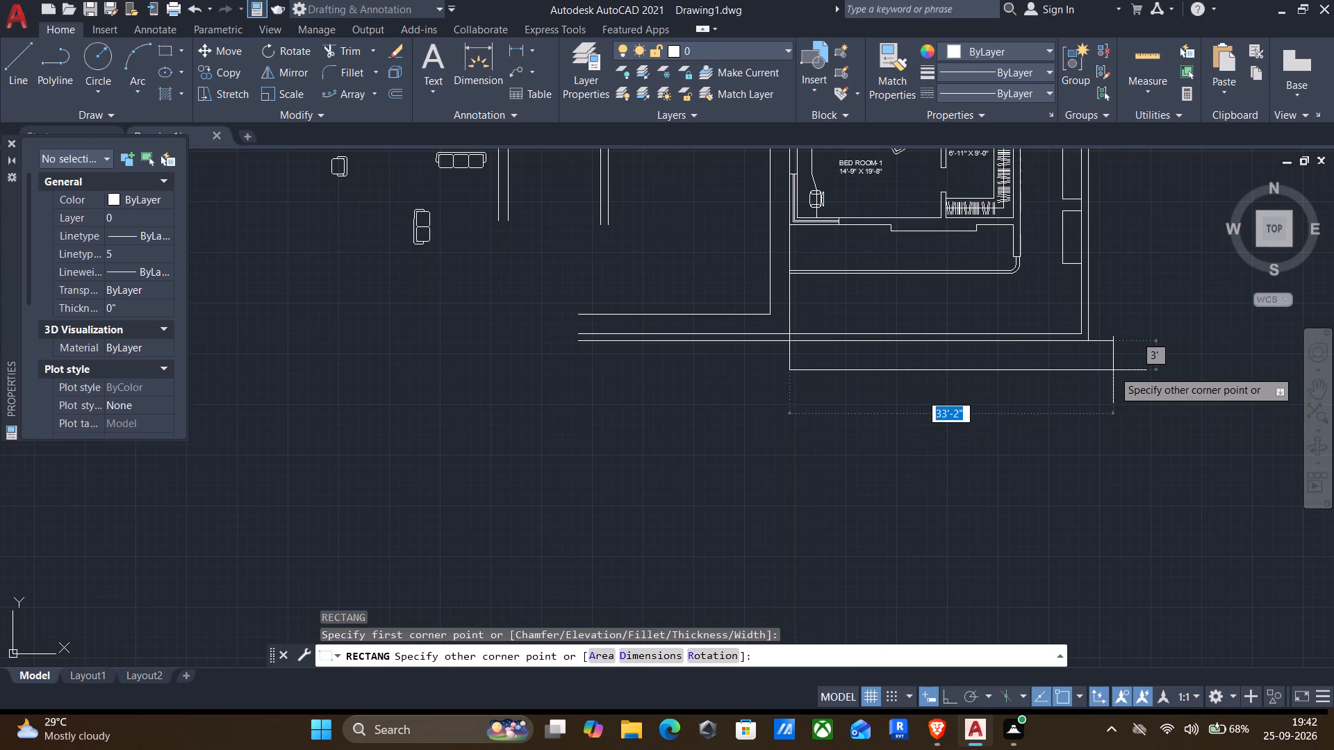
click(1113, 370)
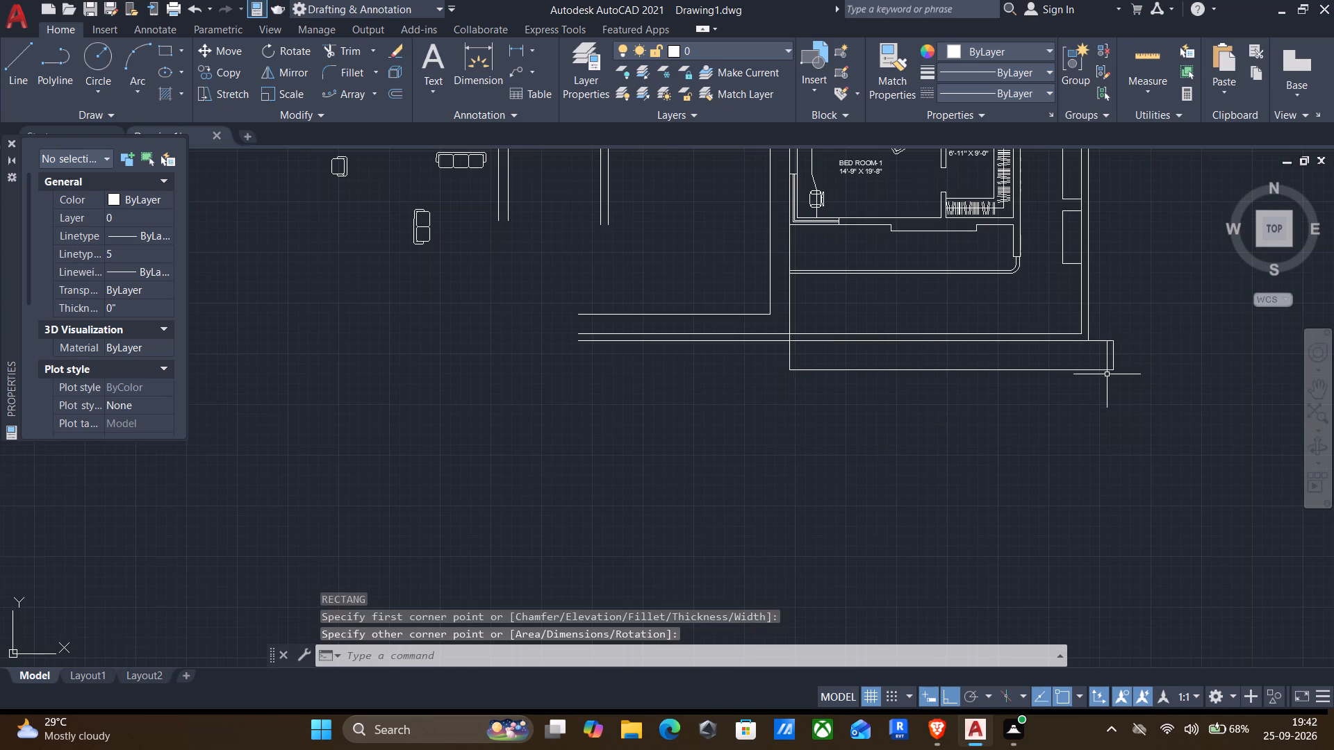
Draw a second, longer rectangle about 59'-4" by 5'-4" south of the first, aligned with its east end.
key(Return)
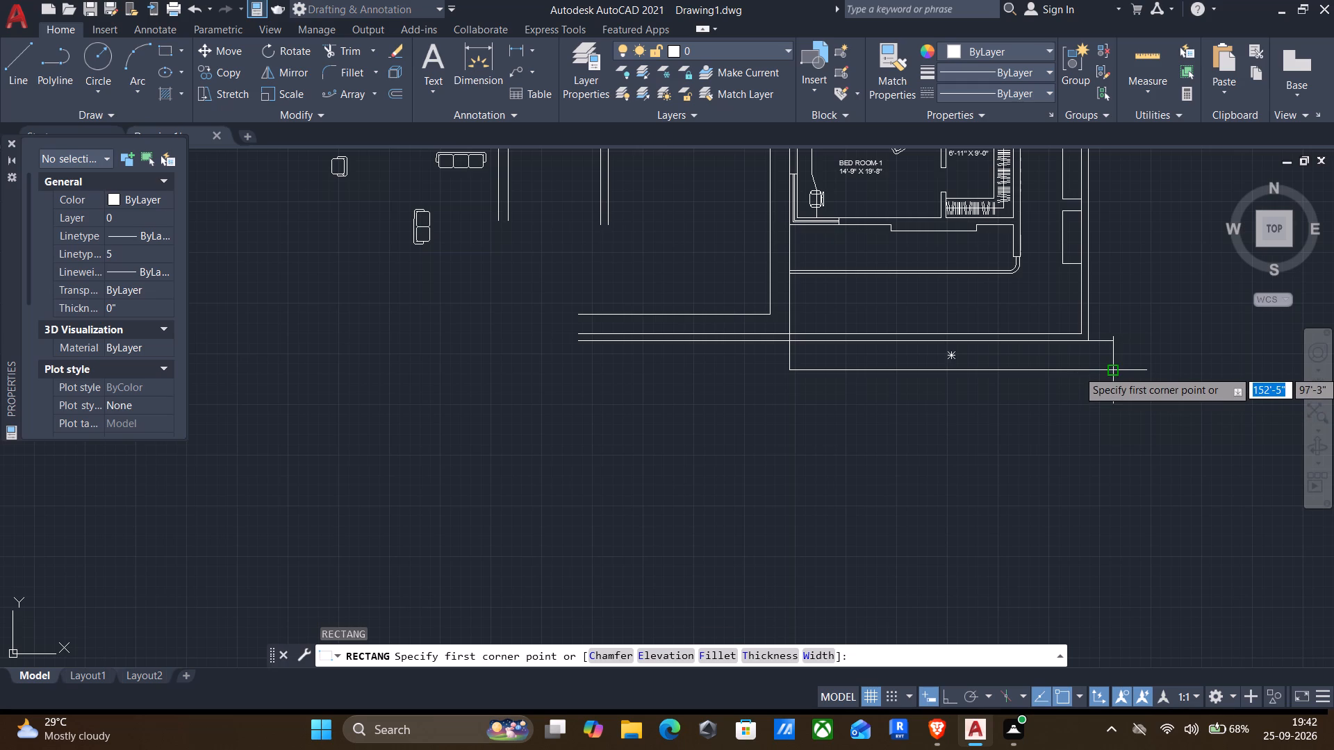
click(1111, 421)
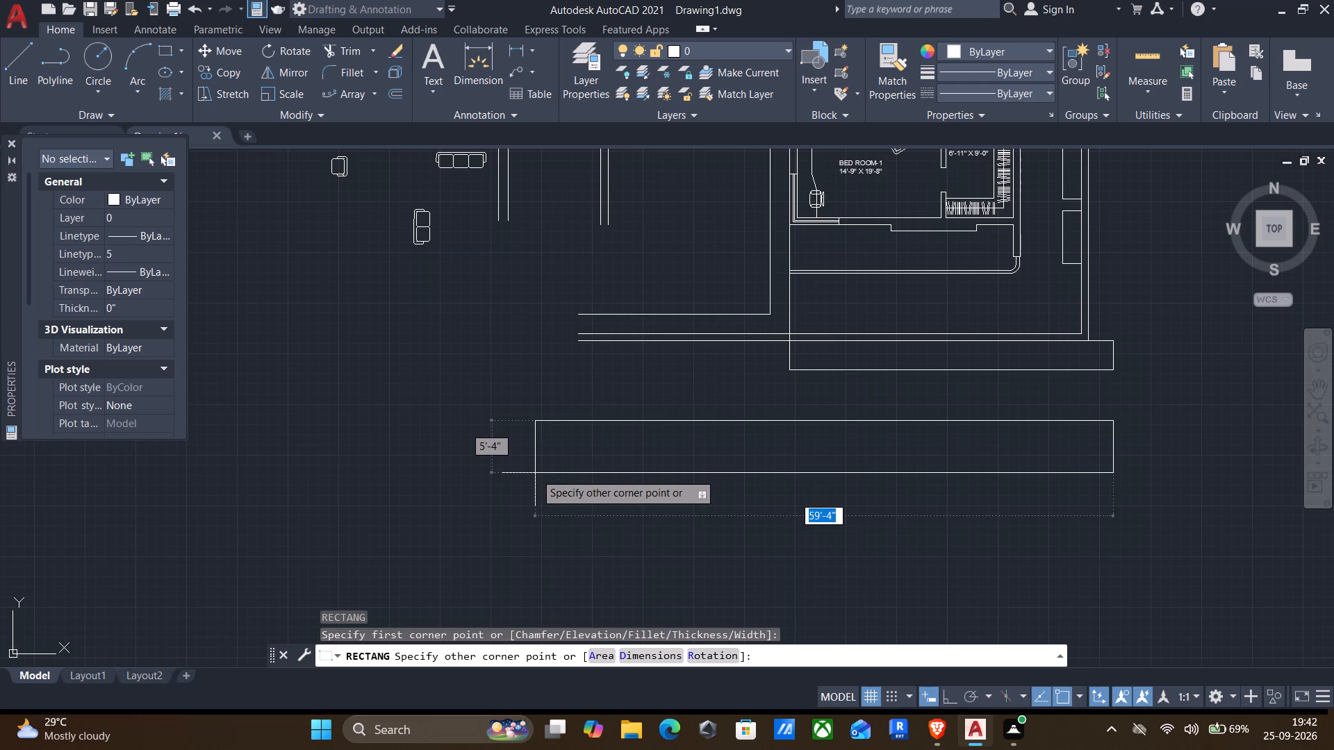
click(534, 474)
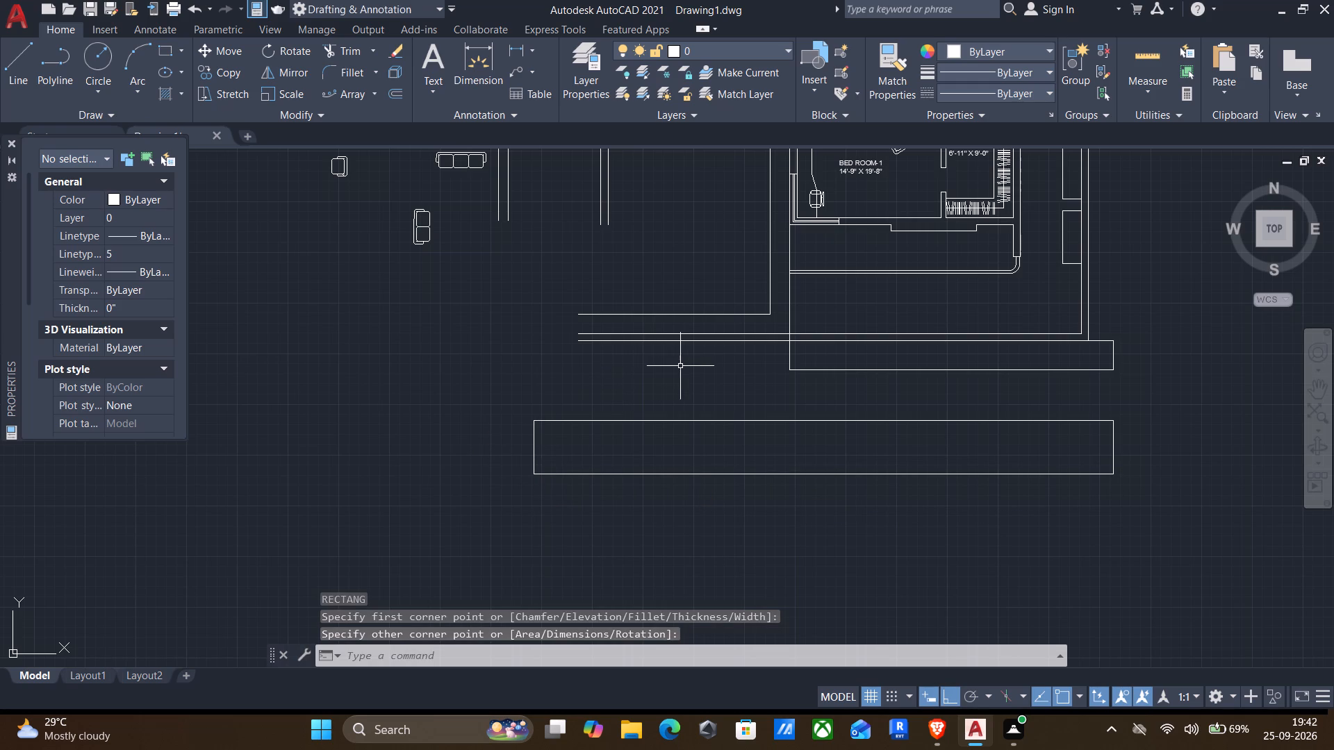
Trim the eastern vertical line between the south wall of BED ROOM-1 and the round-cornered double line below it.
middle_drag(686, 372, 682, 481)
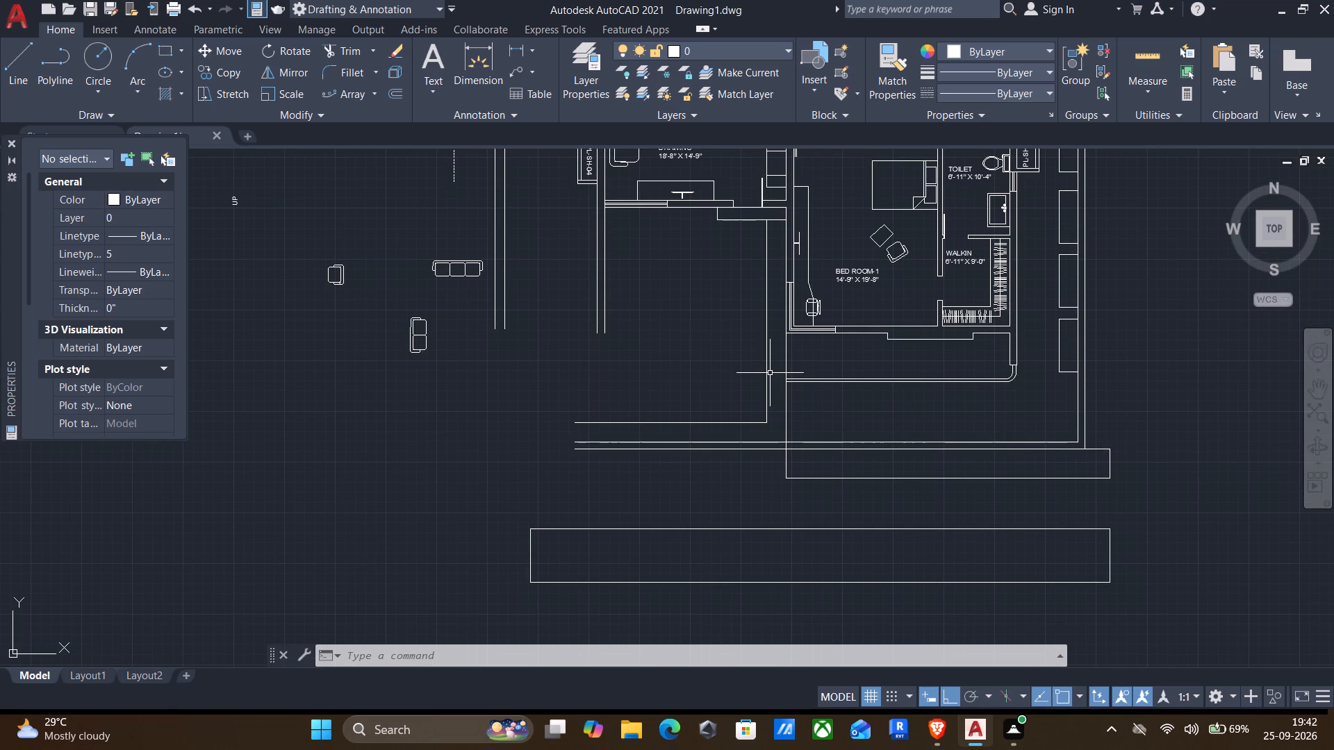
text(TR)
key(Return)
scroll(773, 366, up, 2)
drag(773, 365, 849, 347)
scroll(851, 347, down, 4)
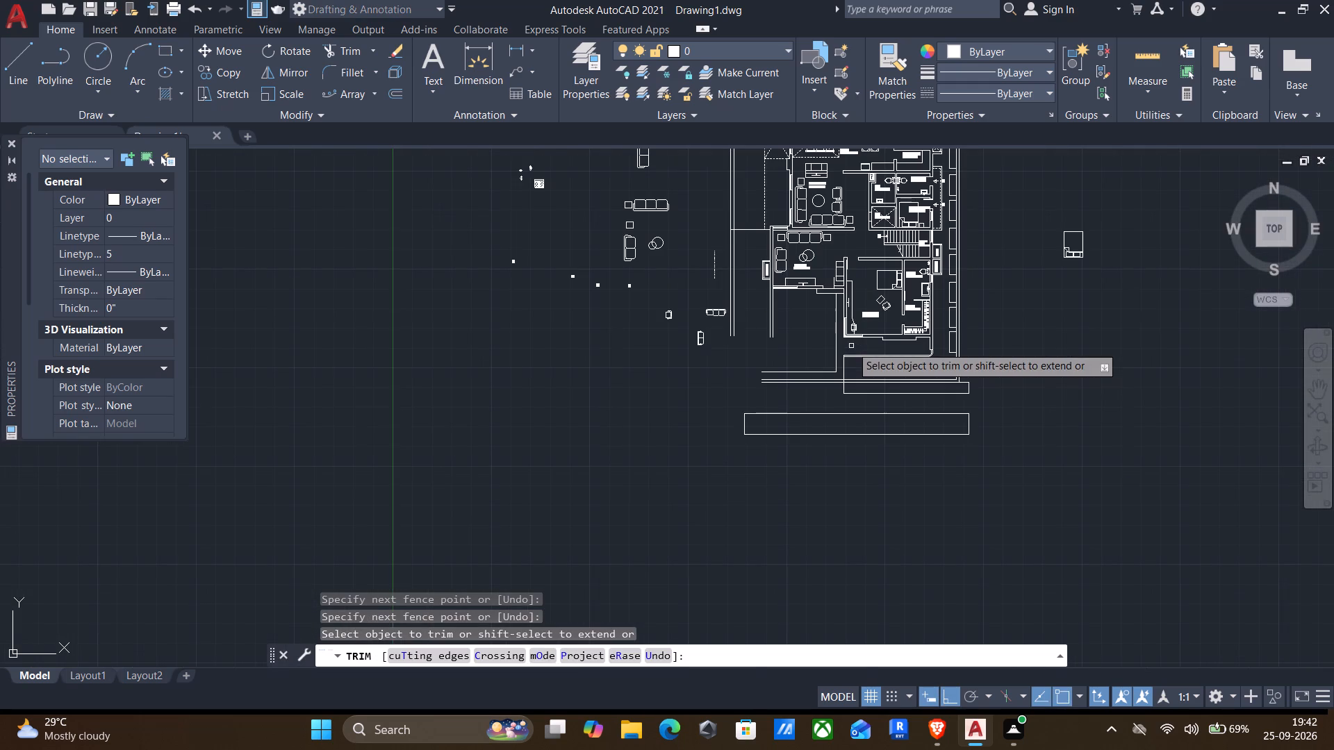
key(Escape)
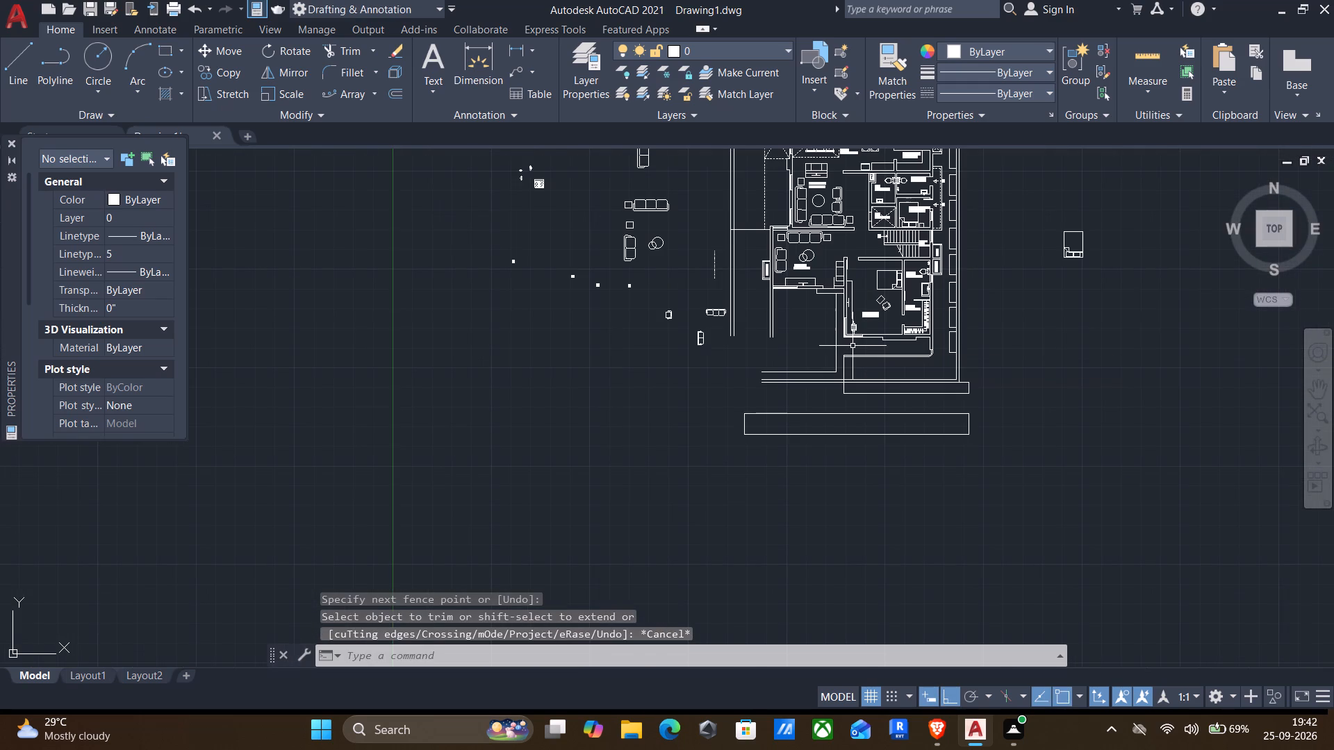
Draw a horizontal line about 82' long westward from the north end of the east outer wall's outer line.
middle_drag(923, 390, 891, 475)
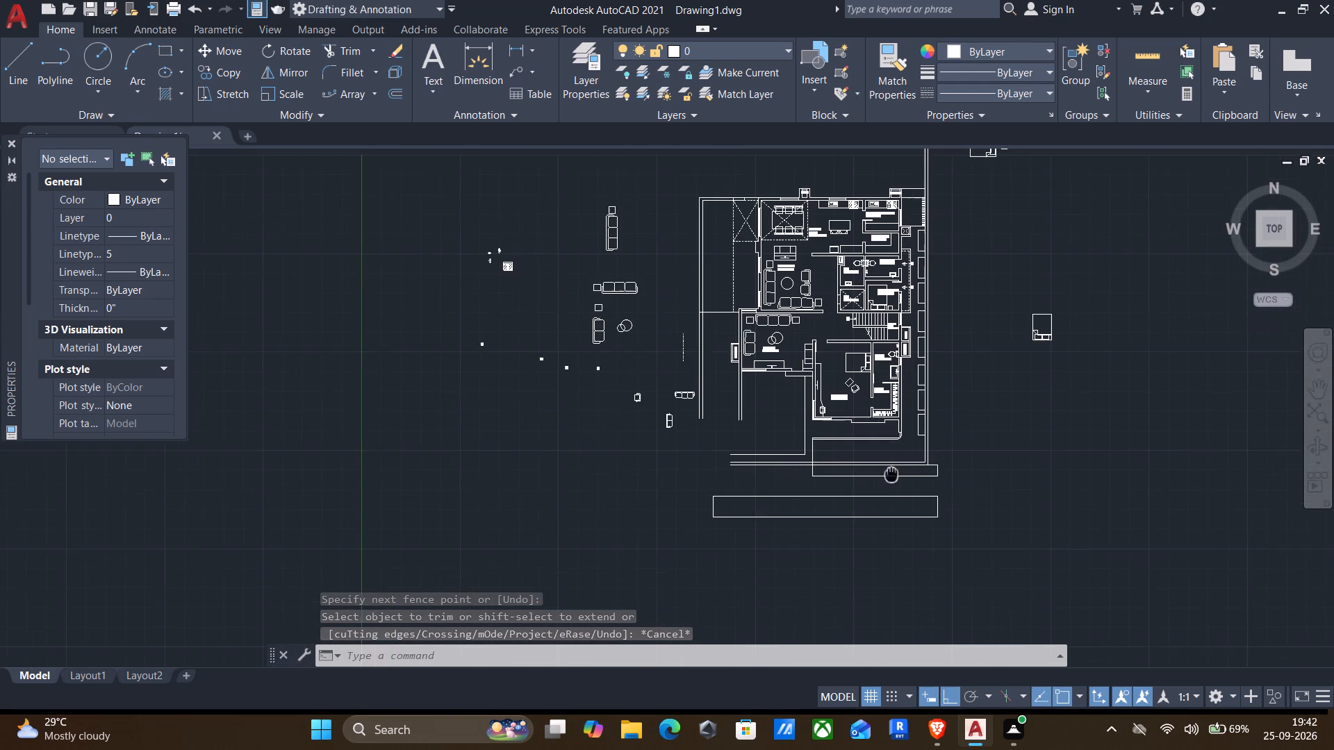
middle_drag(891, 475, 890, 487)
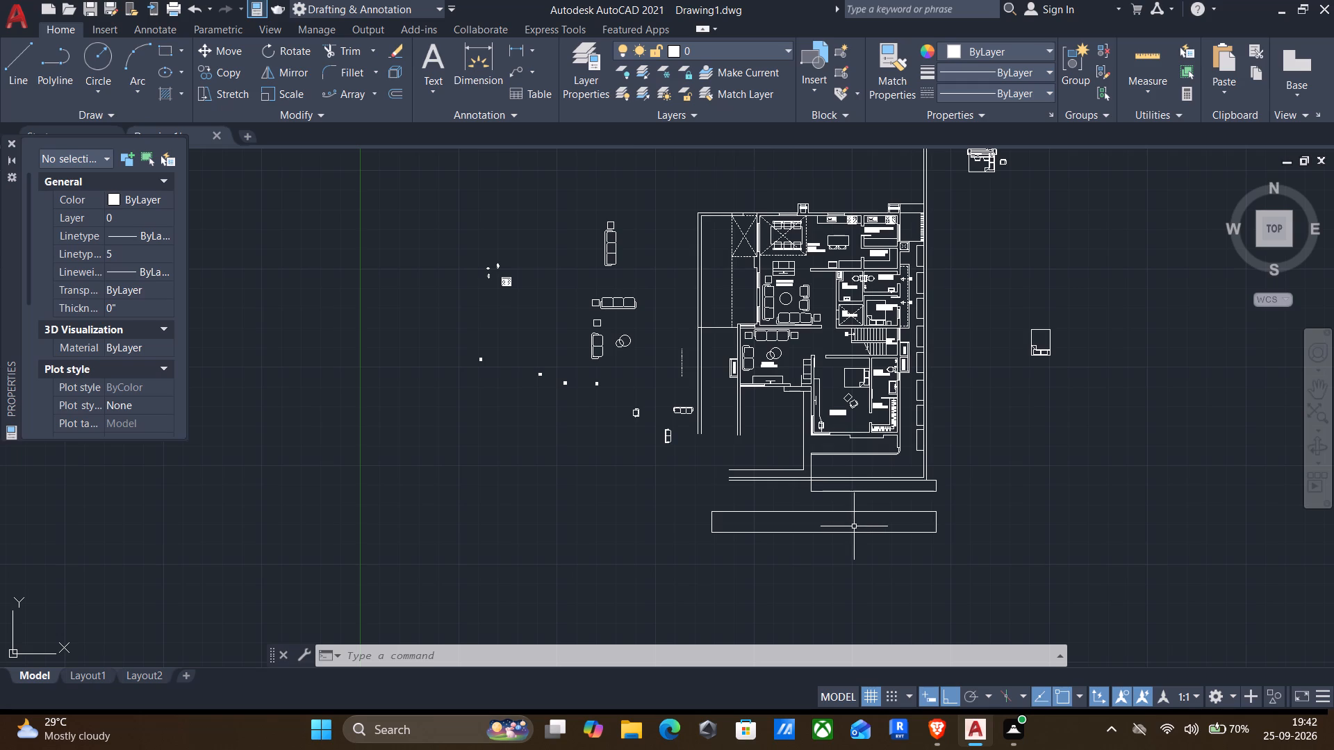
middle_drag(854, 526, 973, 560)
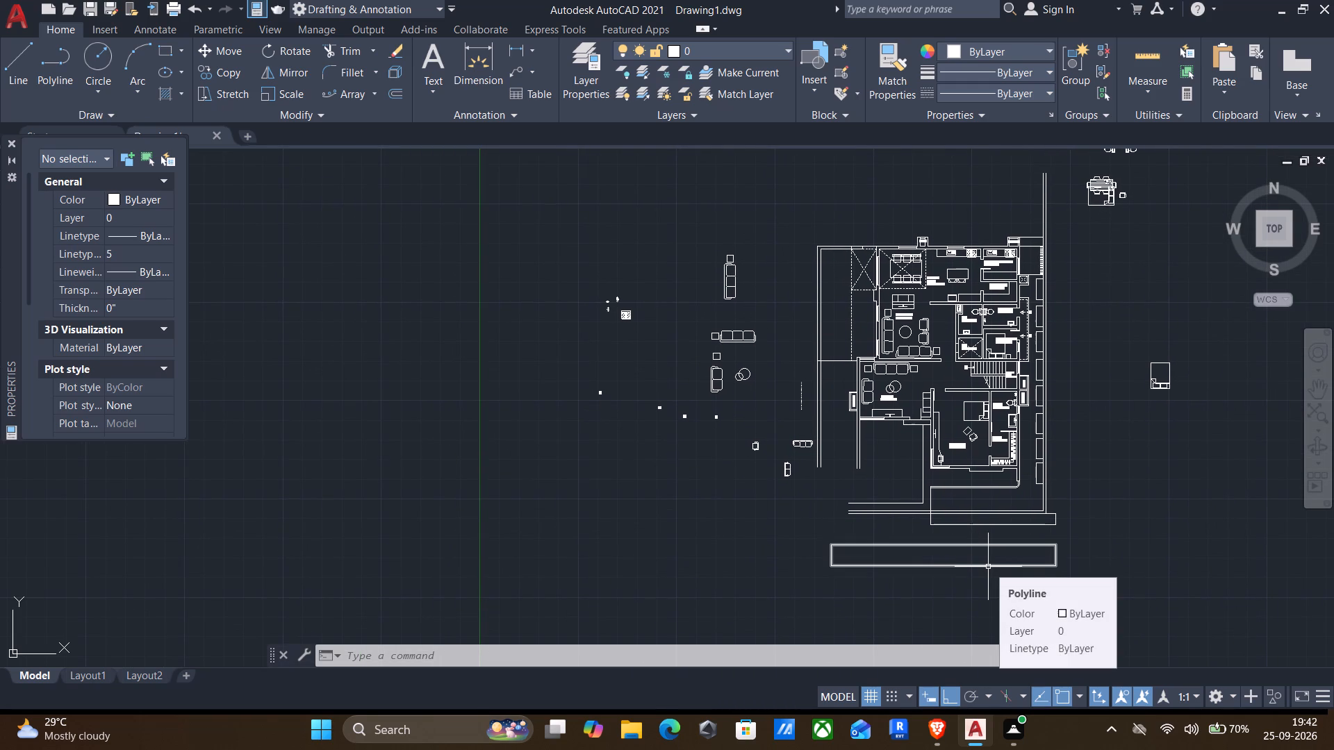
scroll(959, 565, up, 1)
middle_drag(955, 573, 899, 749)
middle_drag(906, 467, 878, 626)
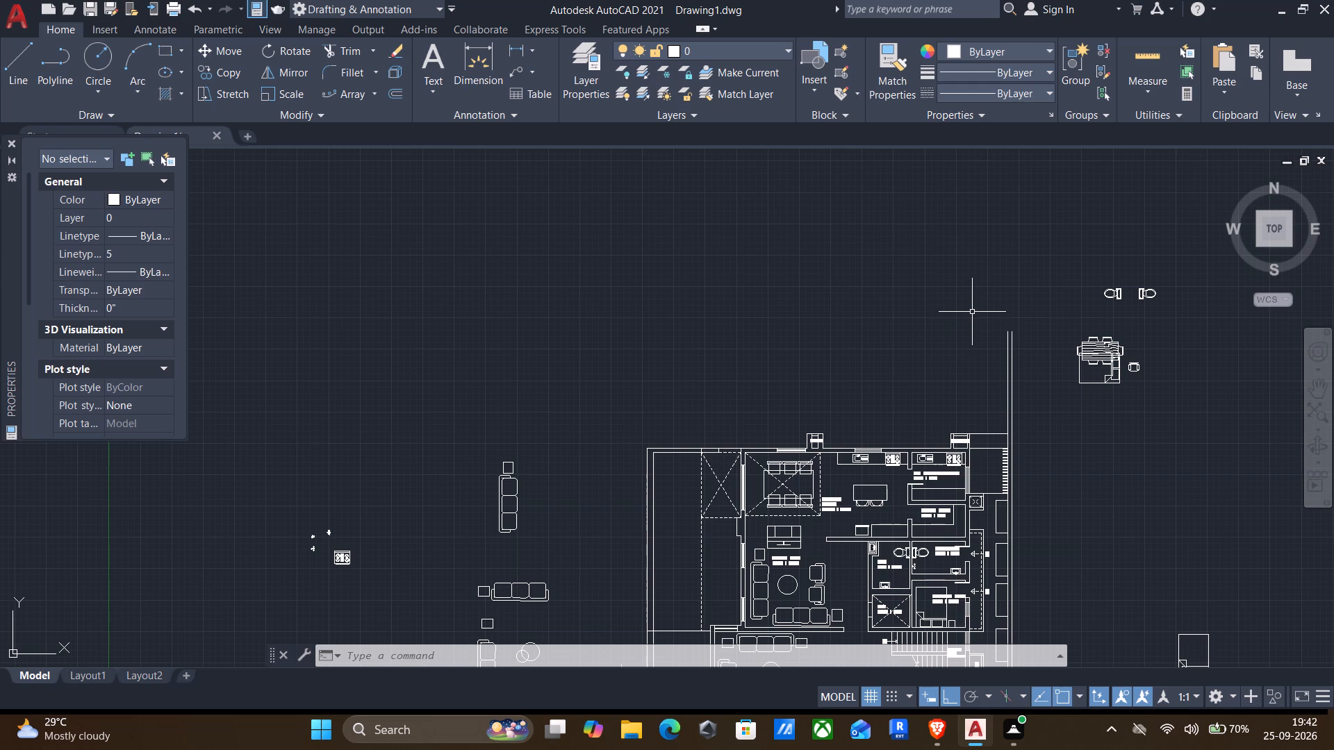
key(l)
key(Return)
scroll(1006, 293, up, 2)
click(1012, 390)
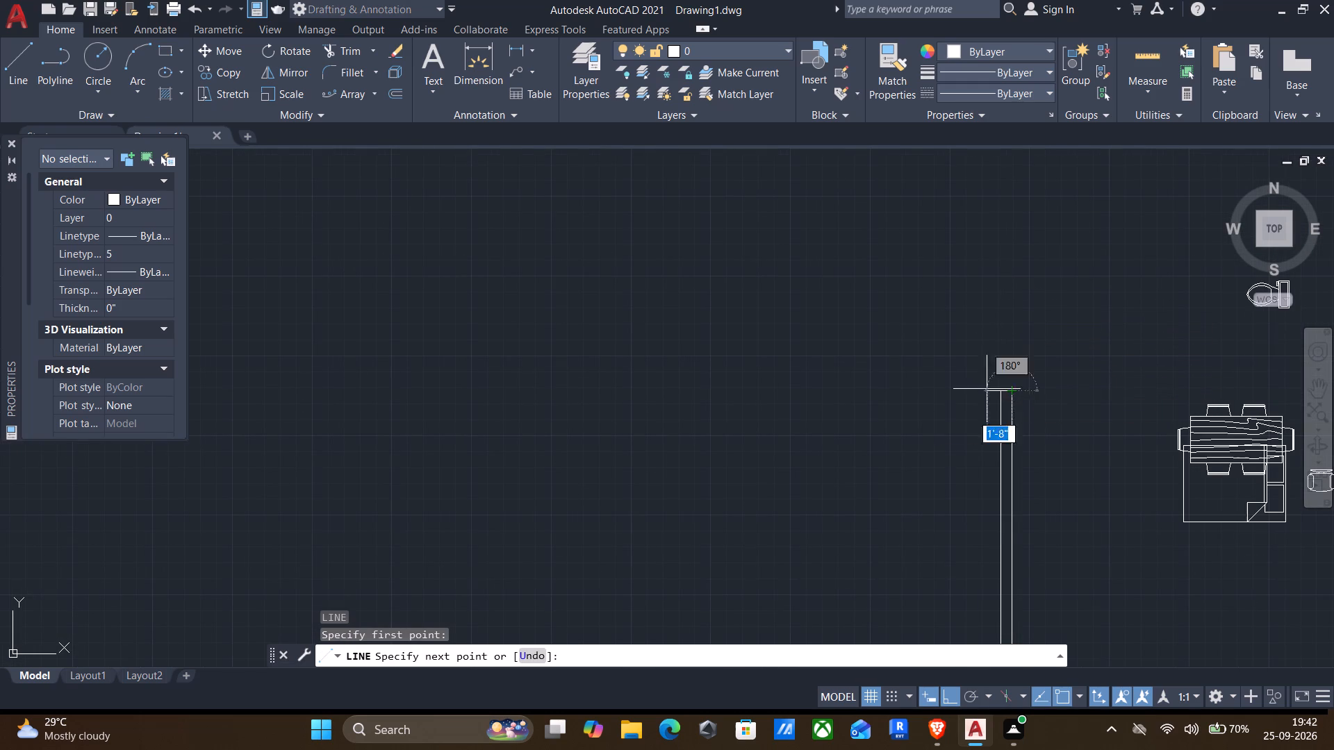
middle_drag(730, 389, 839, 344)
scroll(839, 342, down, 2)
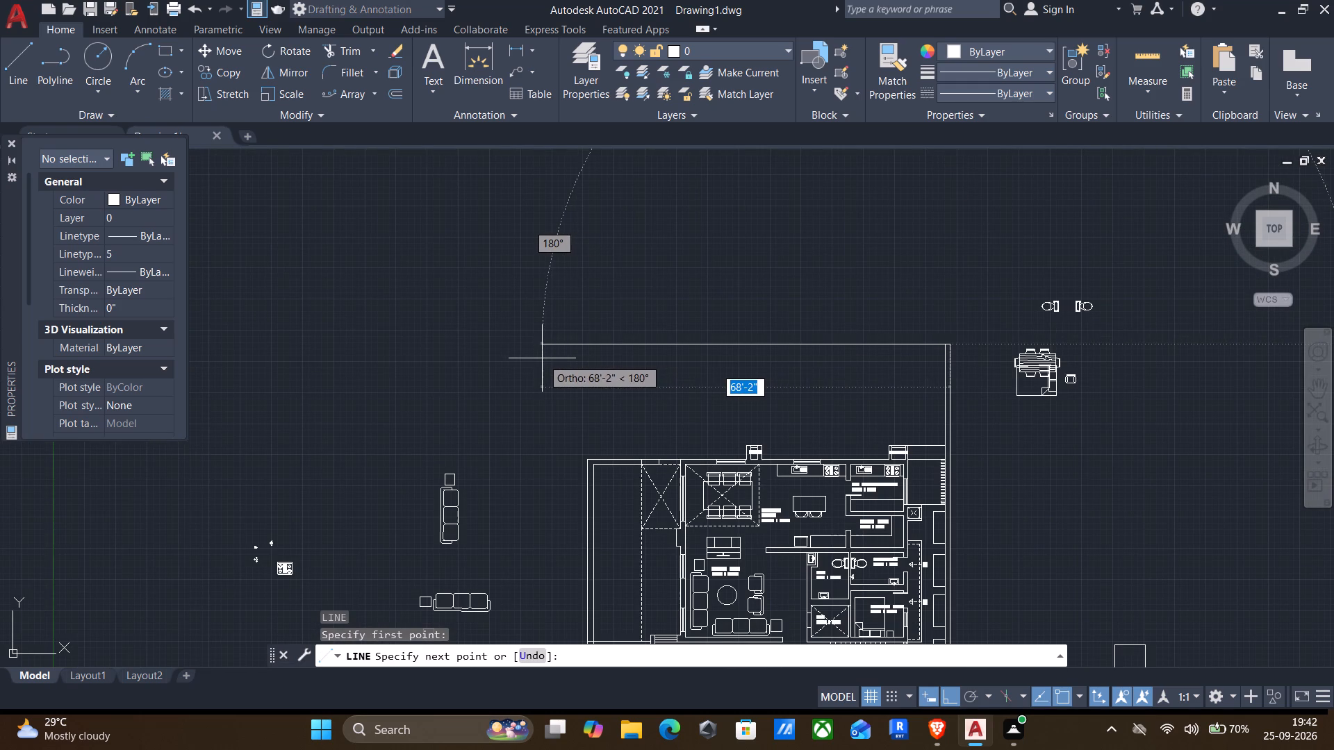
click(458, 363)
key(Return)
Offset the new northern boundary line 9" to the north.
key(o)
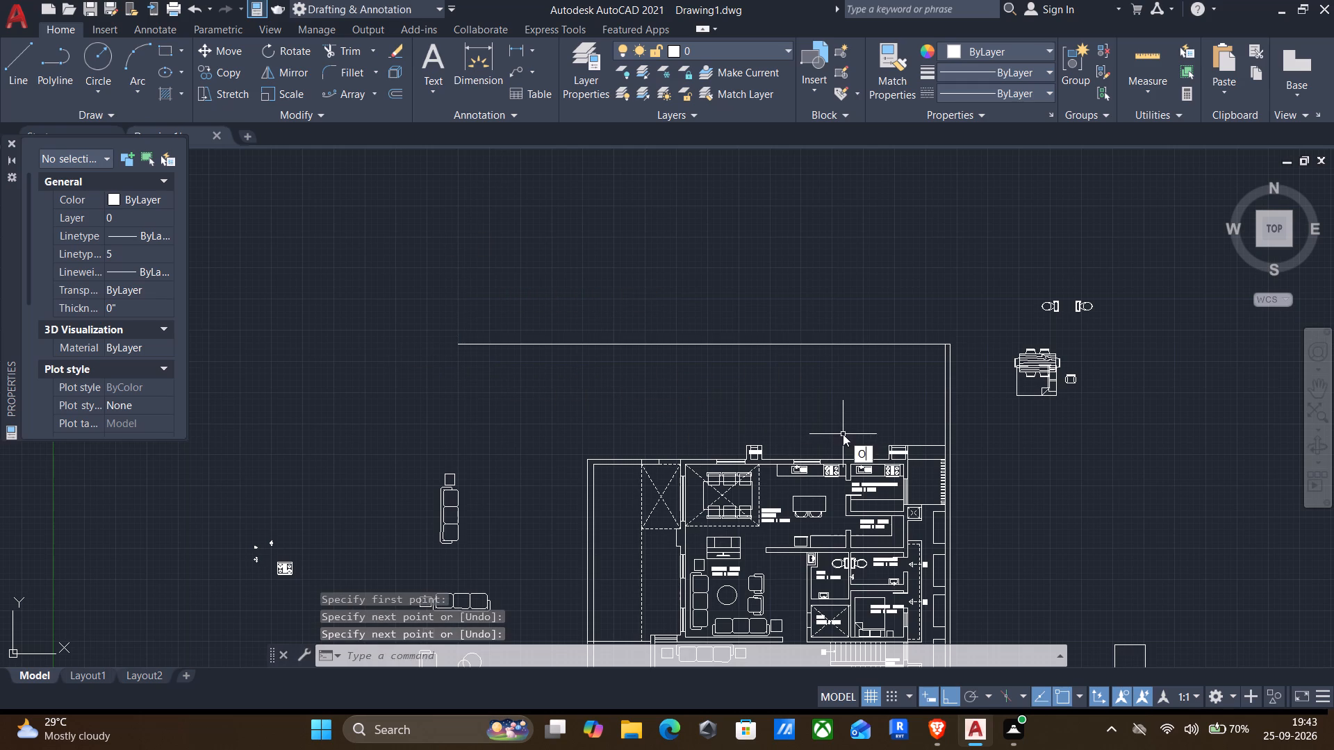
key(Return)
drag(844, 356, 844, 299)
click(834, 319)
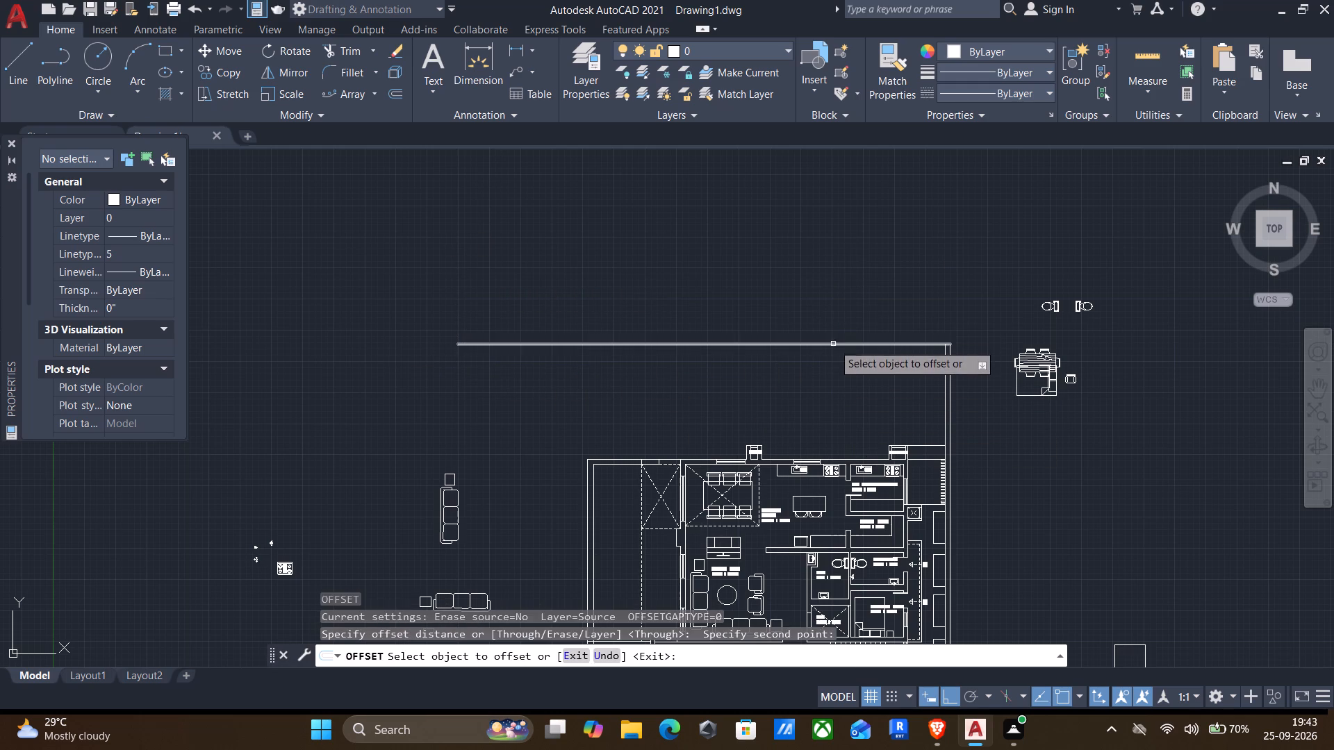
click(833, 344)
key(9)
key(shift+quotedbl)
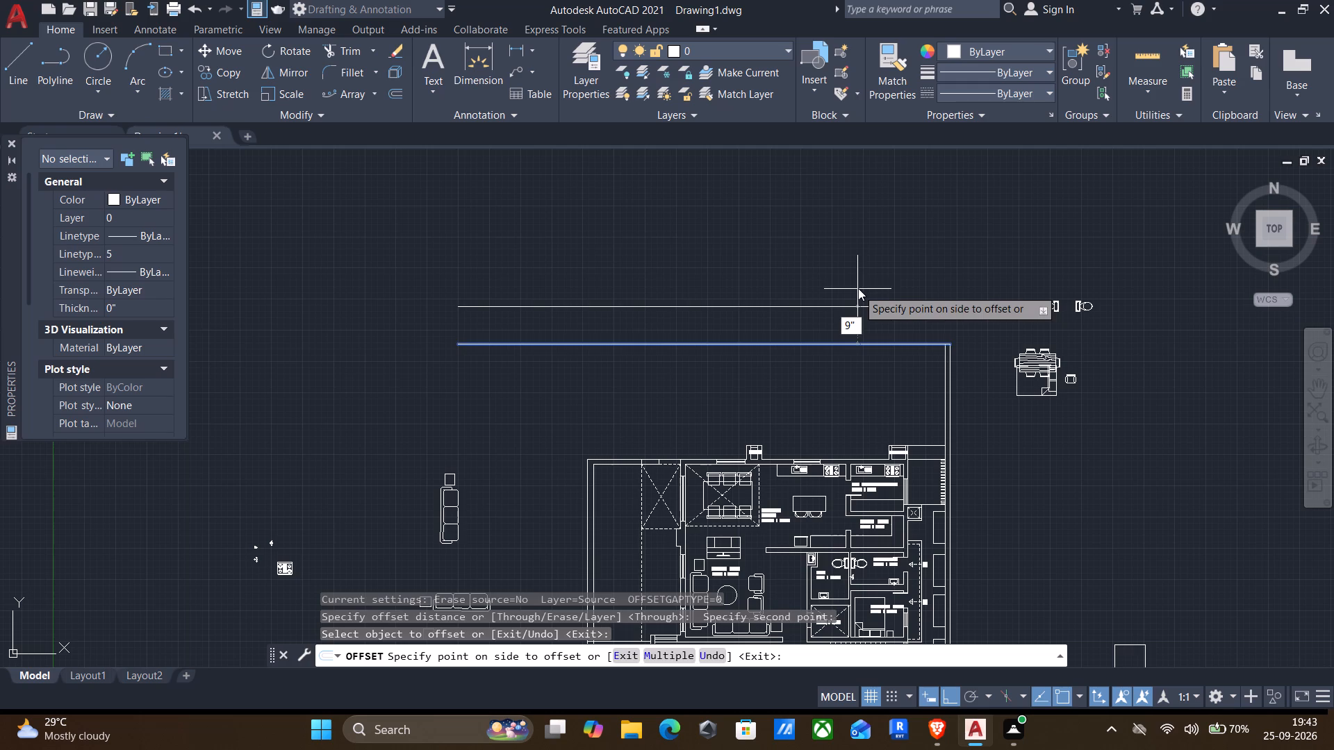
key(Return)
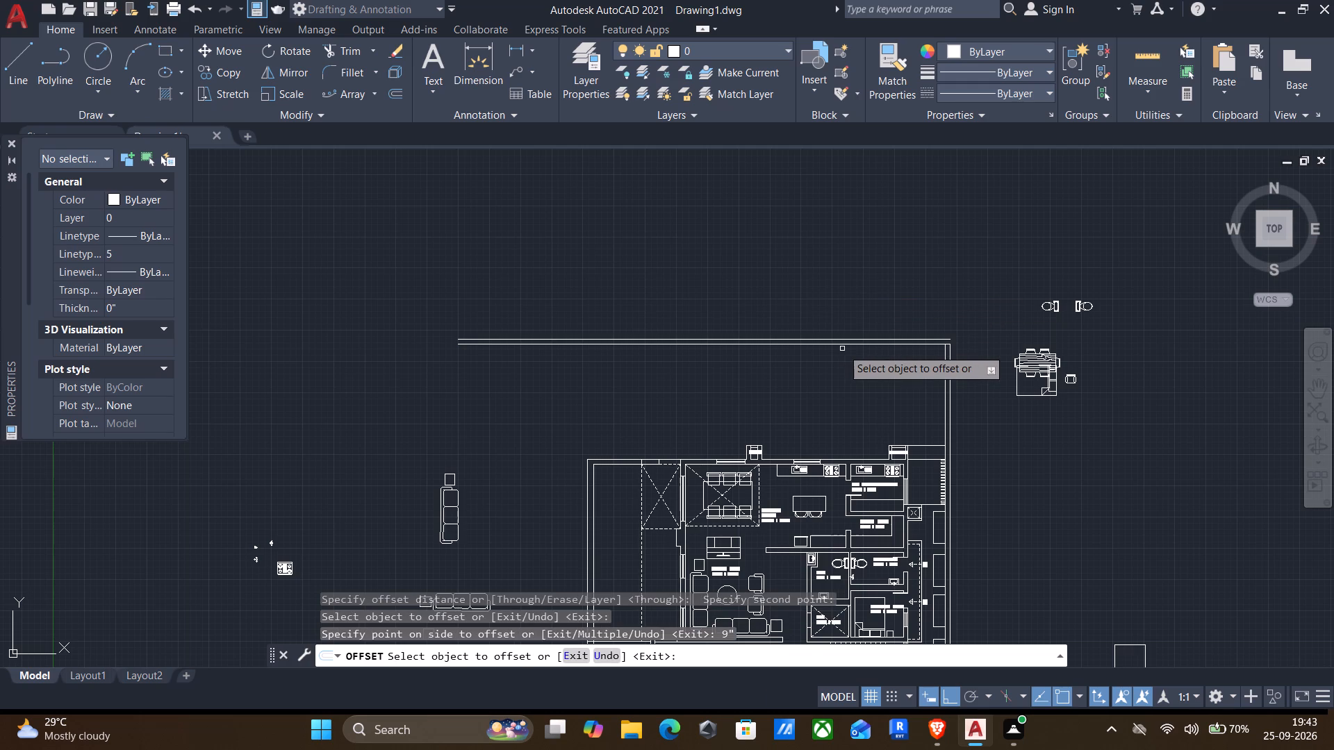
key(Return)
Draw a second horizontal line west from the east outer wall's inner line, south of the northern double line and slightly past its west end.
scroll(850, 399, down, 1)
middle_drag(851, 403, 874, 373)
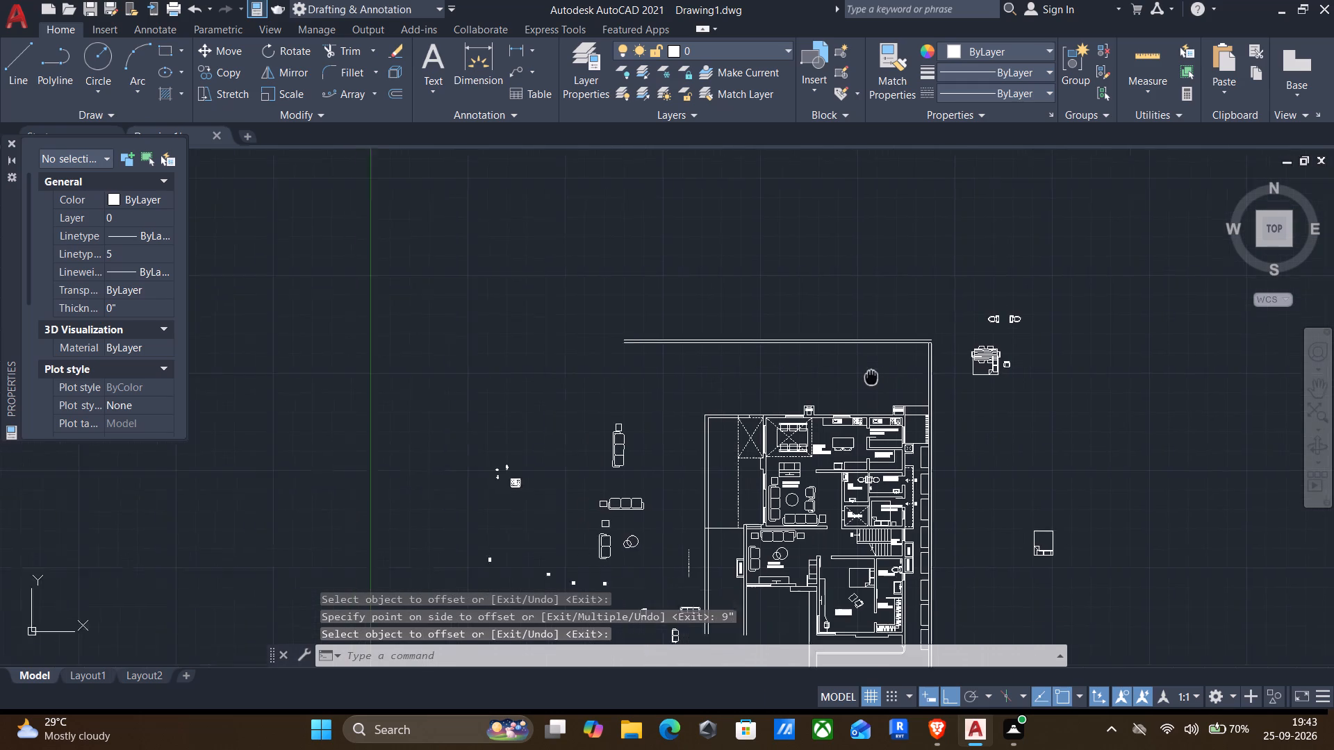
middle_drag(874, 373, 880, 365)
key(l)
key(Return)
scroll(950, 373, up, 3)
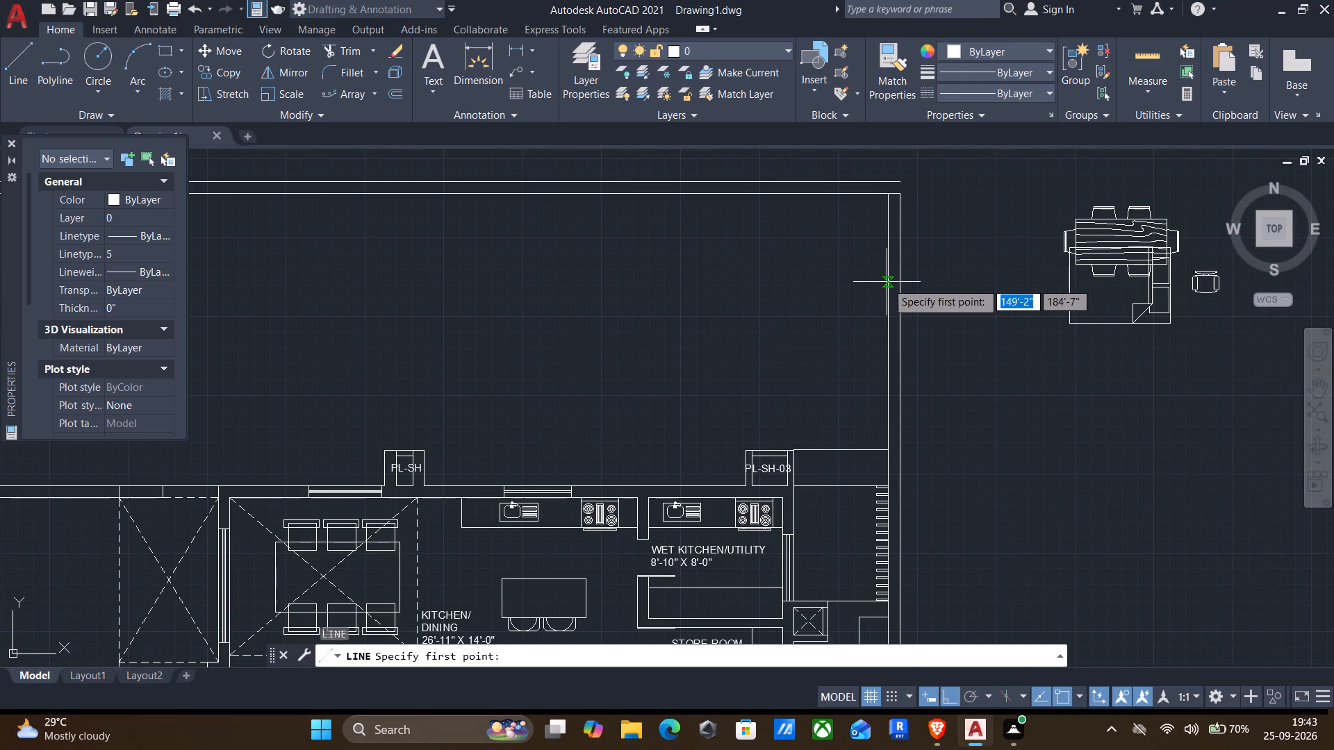
click(887, 282)
scroll(627, 297, down, 2)
middle_drag(625, 297, 971, 261)
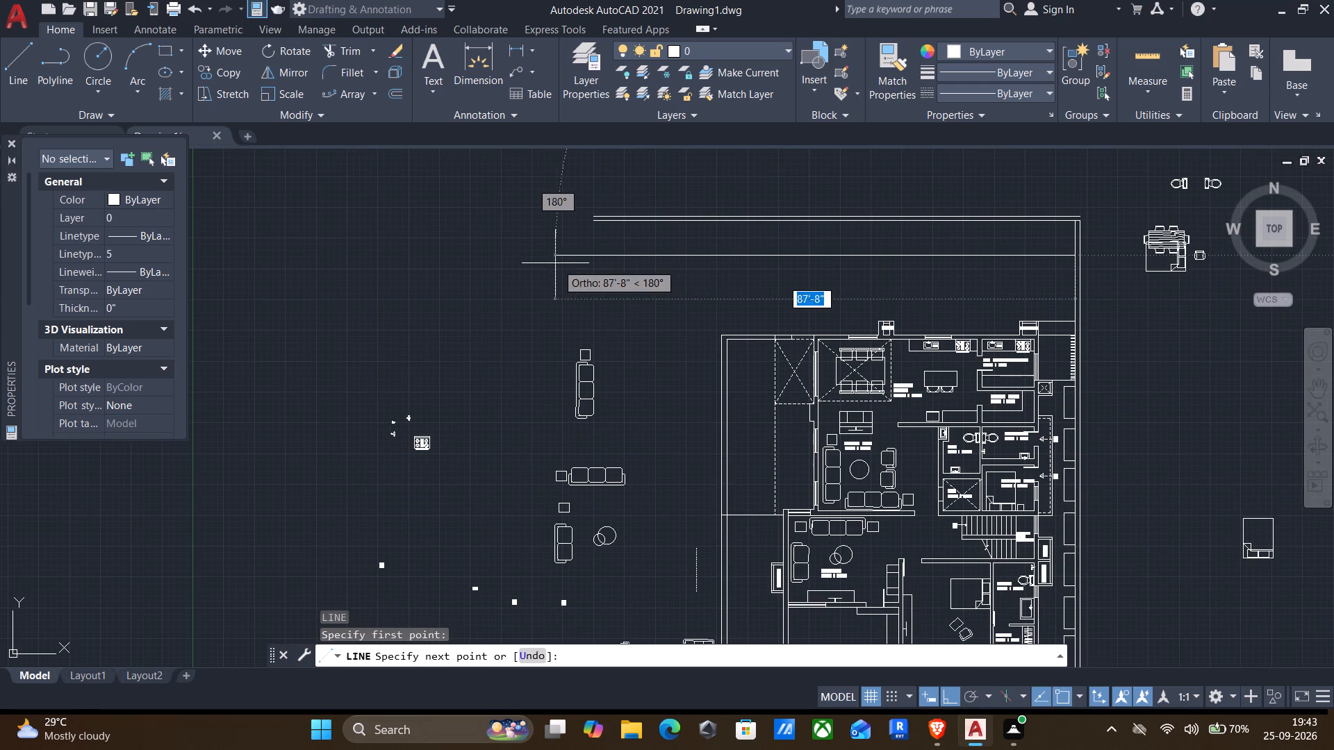
click(538, 263)
key(Return)
Offset the second horizontal line 9" to the south.
key(o)
key(Return)
click(778, 257)
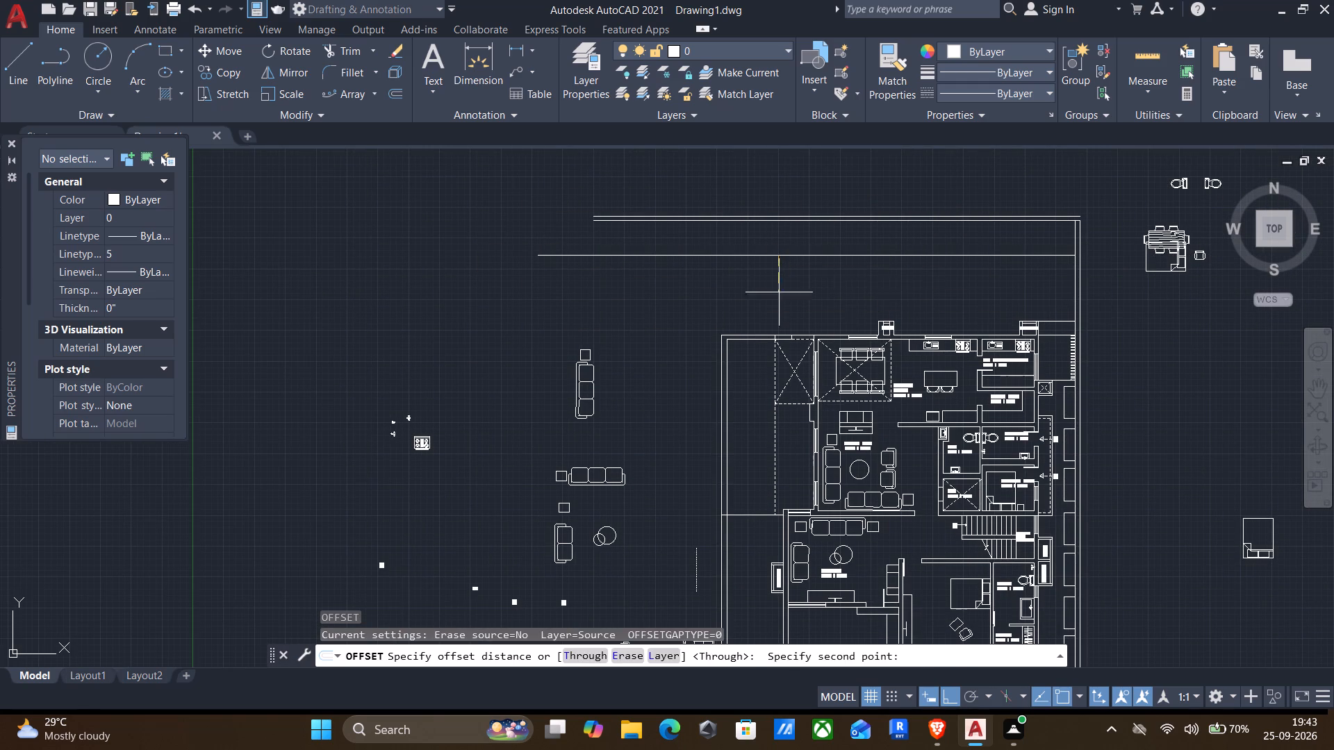
click(779, 299)
click(788, 253)
key(9)
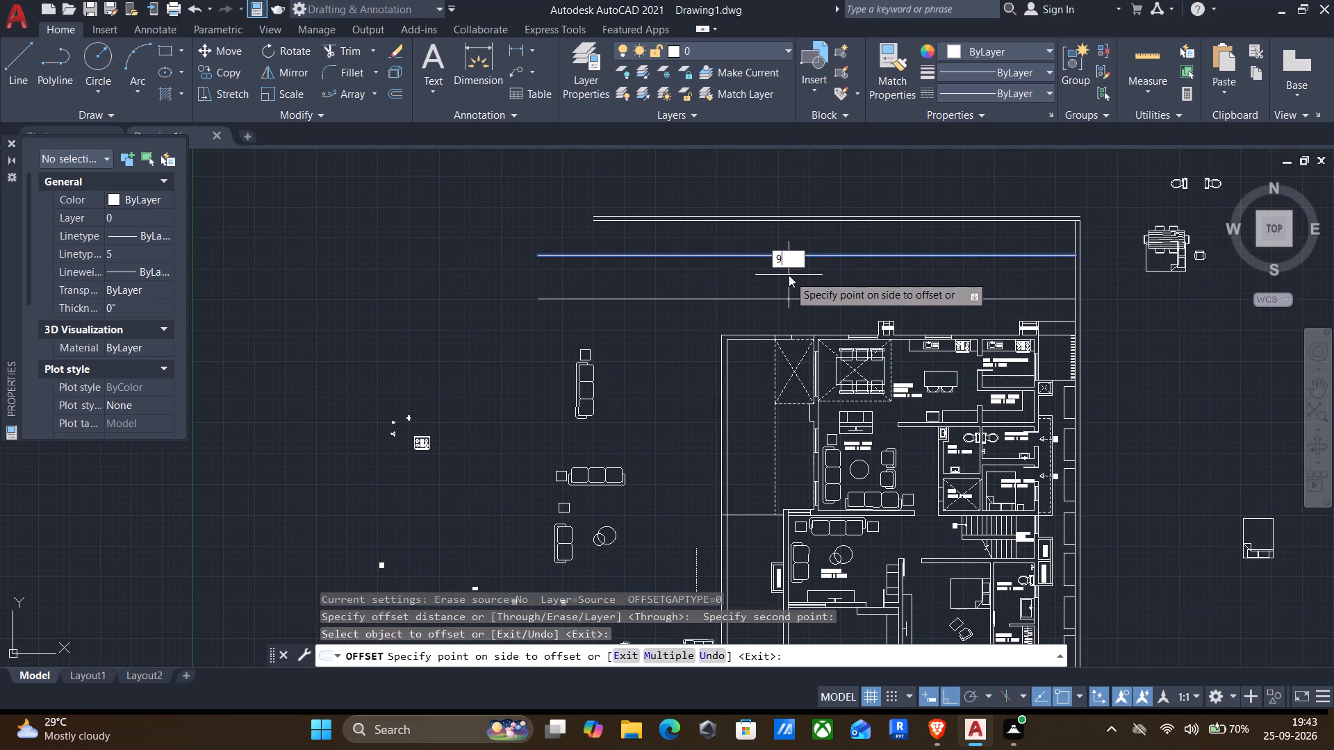
key(shift+quotedbl)
key(Return)
key(Return)
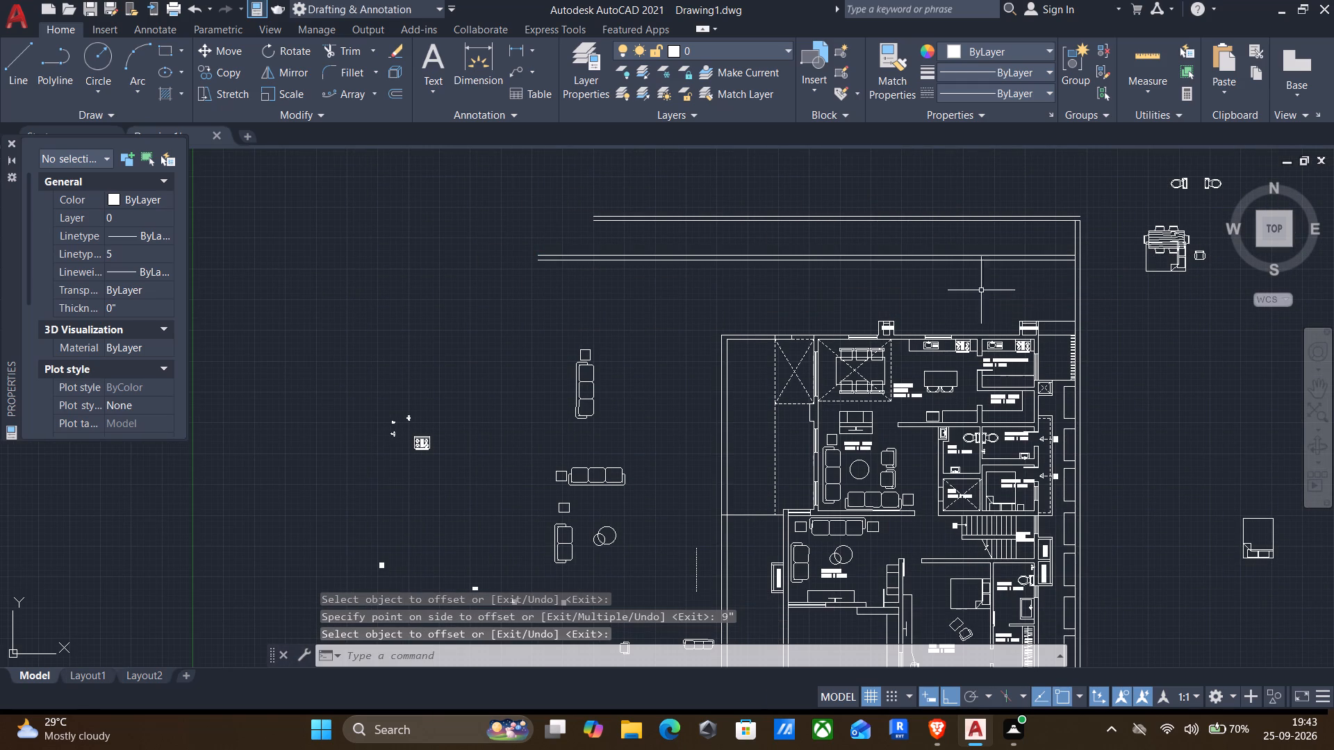
Fillet the east outer wall's outer line with the northernmost line at radius 0 to close the northeast corner.
key(f)
key(Return)
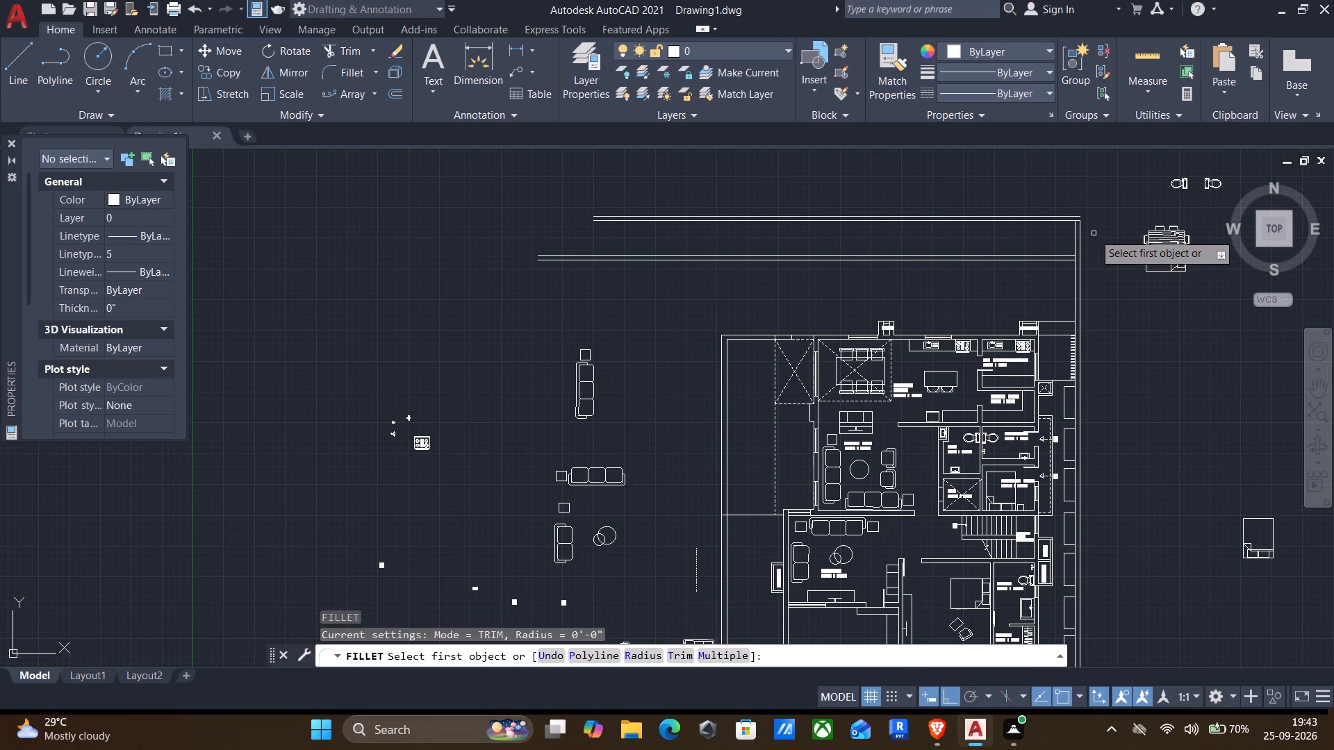
scroll(1094, 232, up, 2)
click(1050, 270)
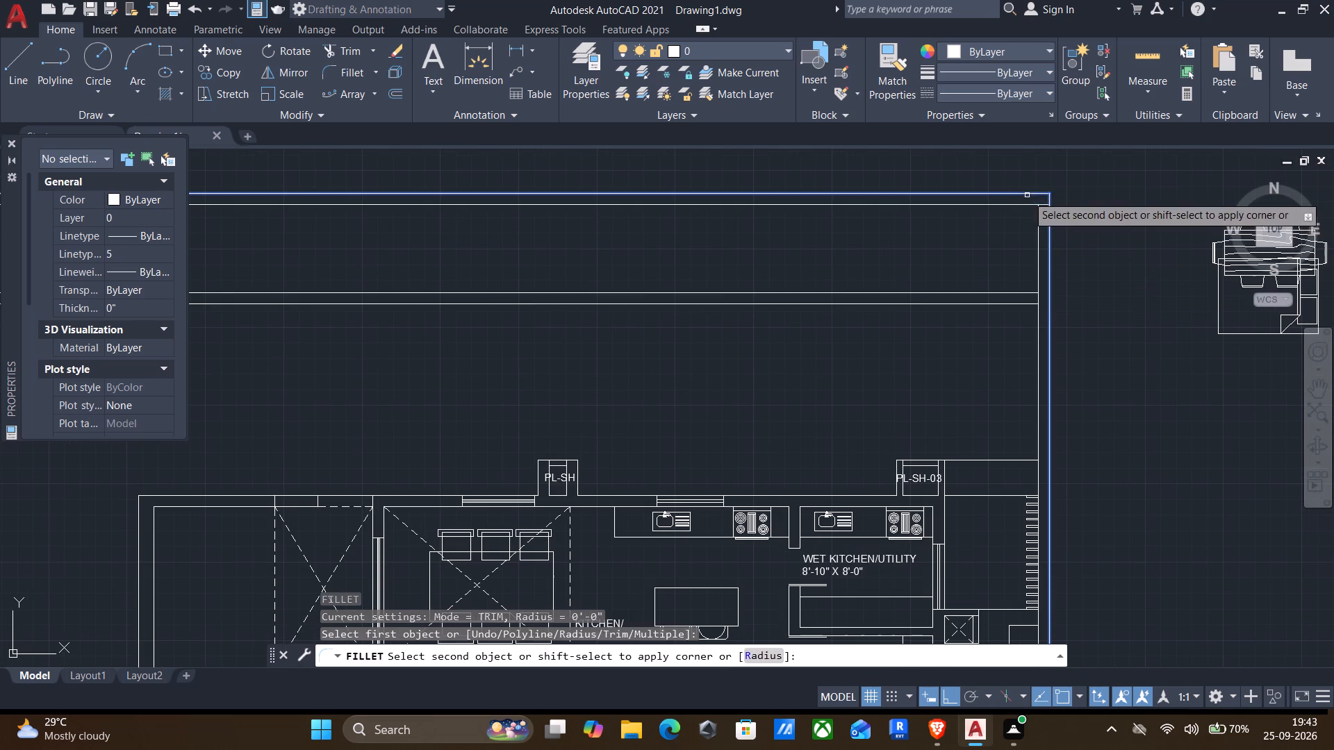
click(1027, 195)
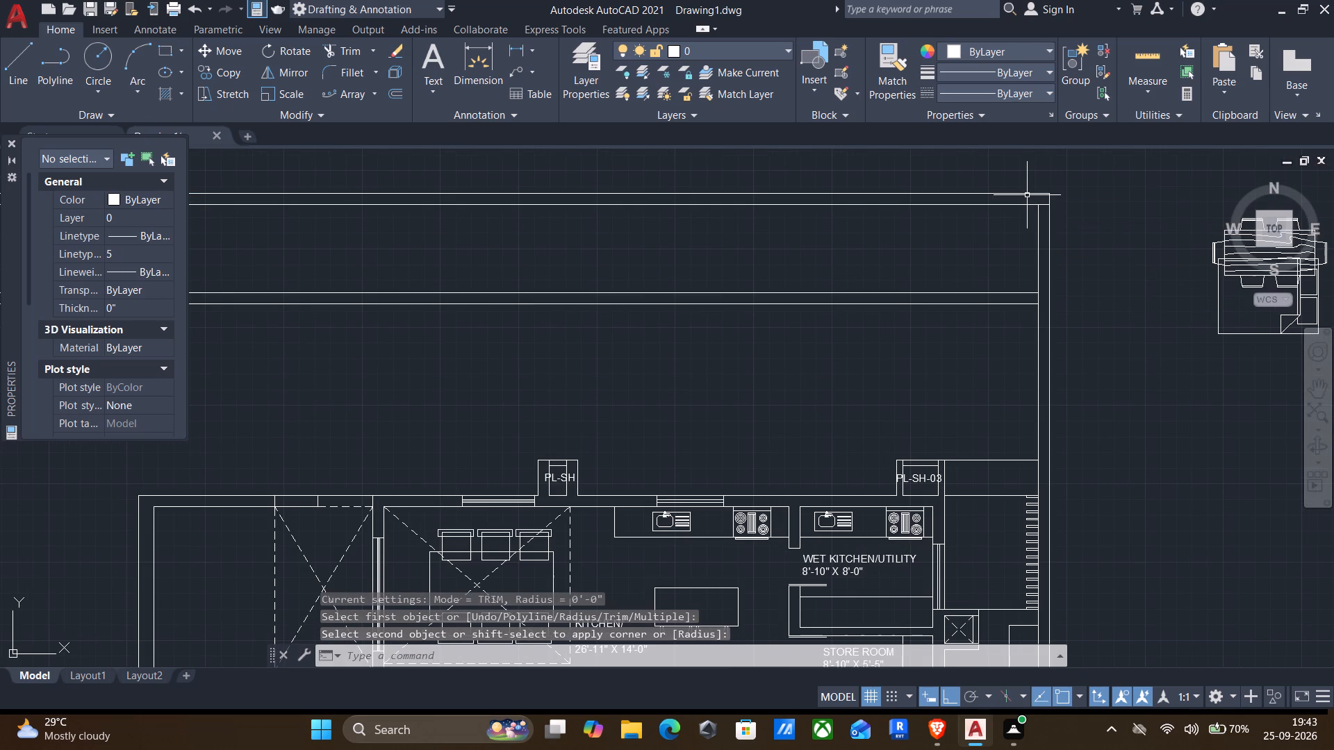
Trim the short piece of the north wall's inner line between the east wall's two lines at the northeast corner.
text(TR)
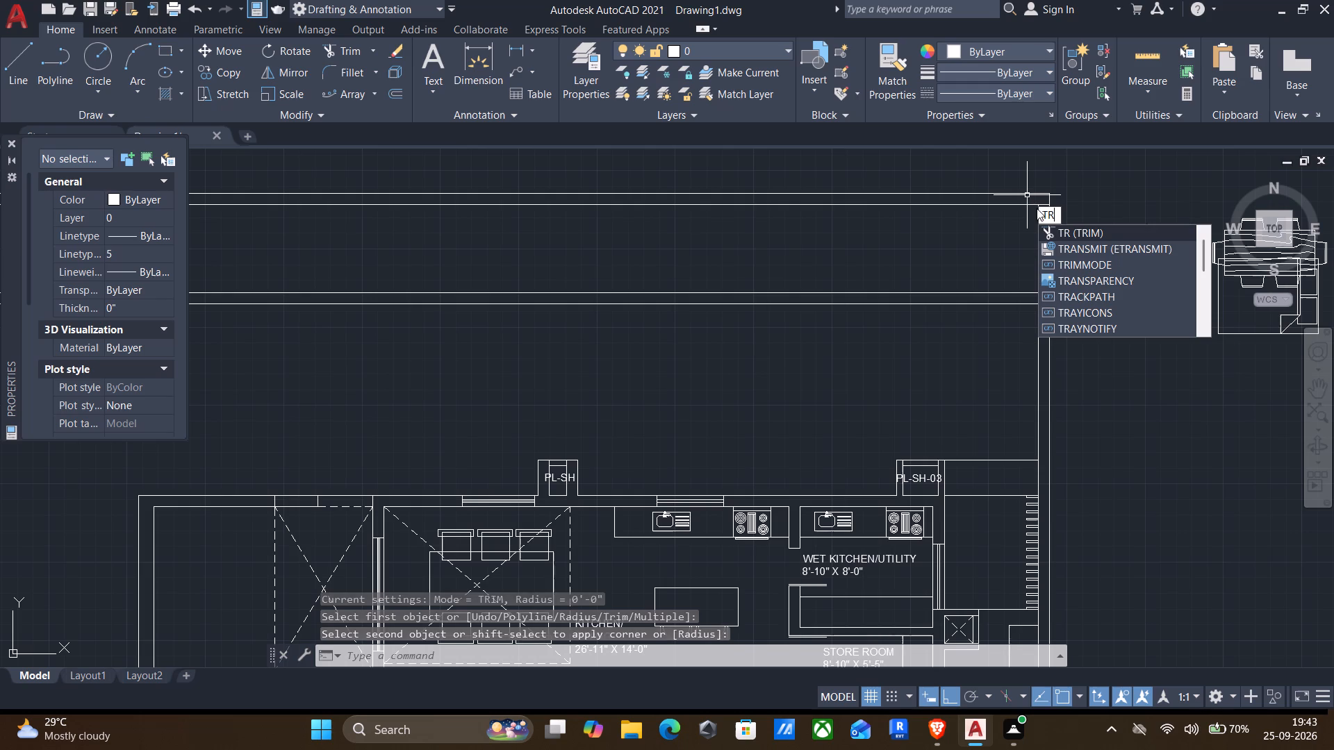
key(Return)
scroll(1063, 227, up, 3)
scroll(957, 172, down, 2)
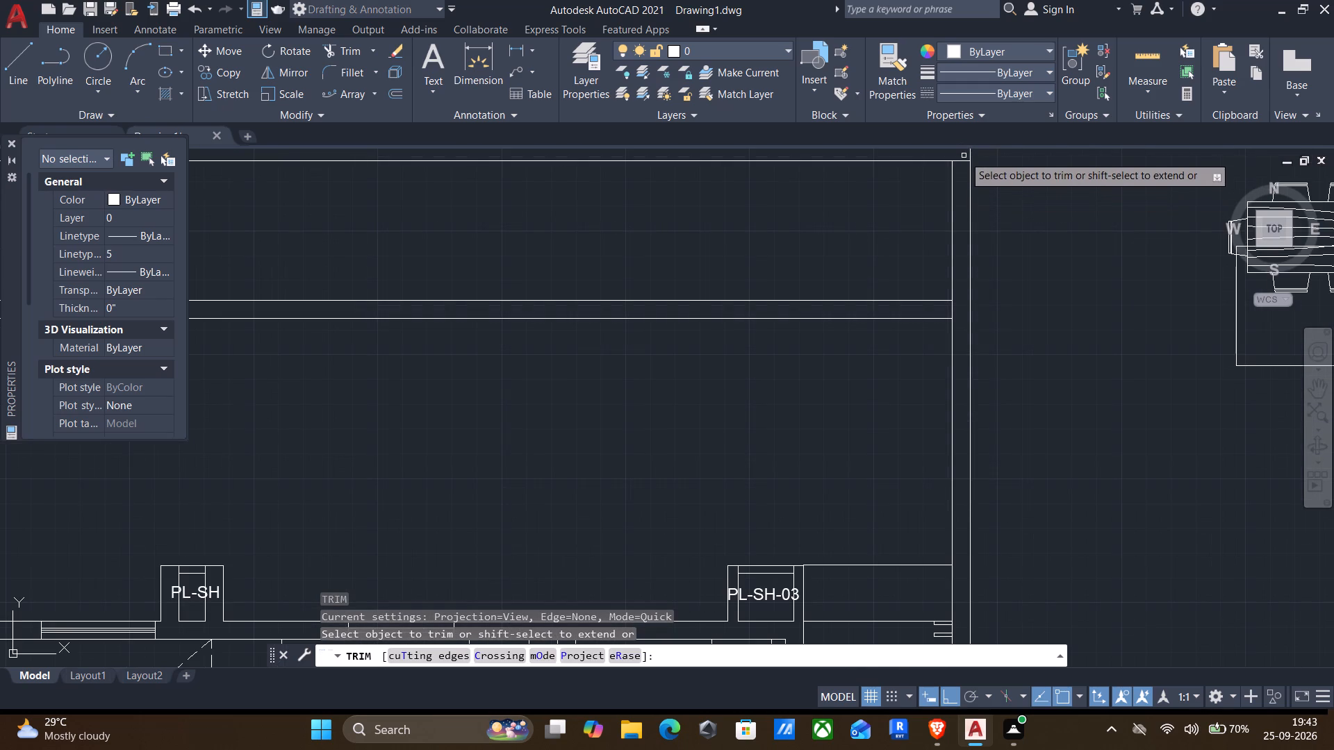
click(961, 162)
scroll(889, 211, down, 2)
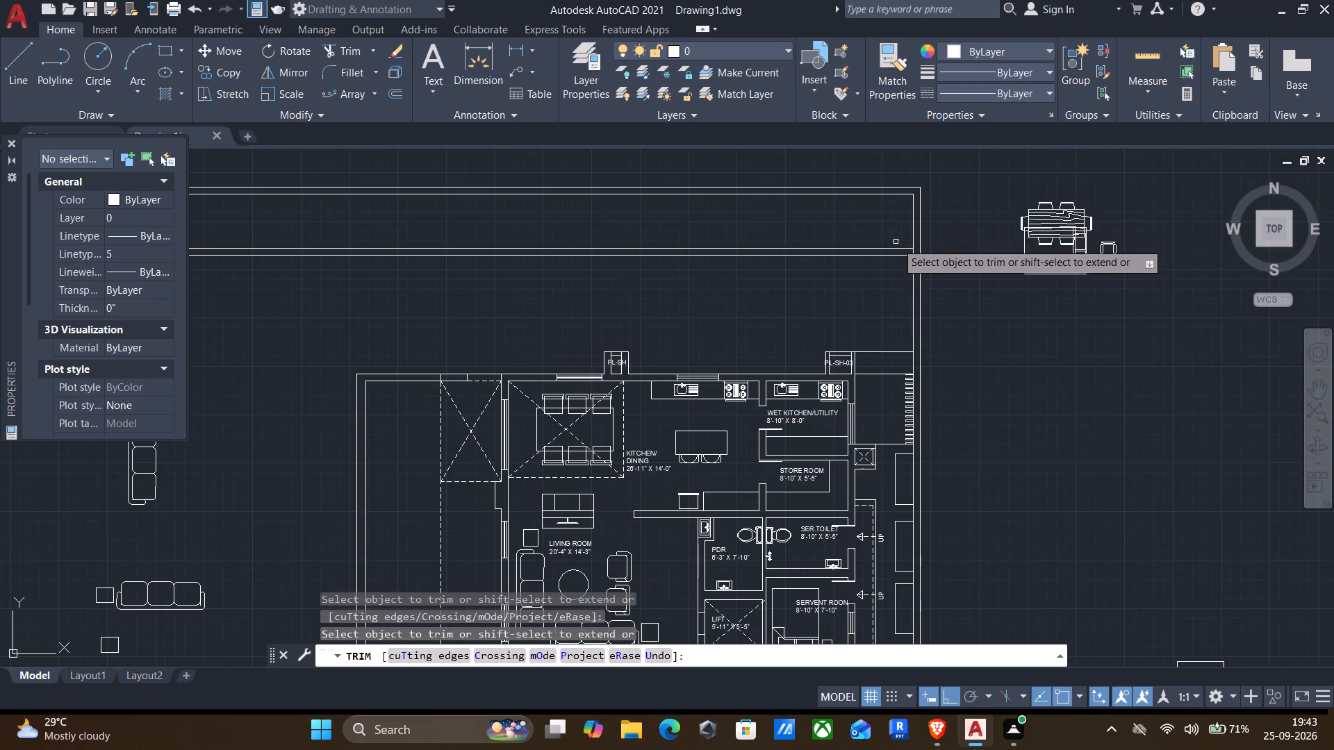
scroll(898, 245, up, 3)
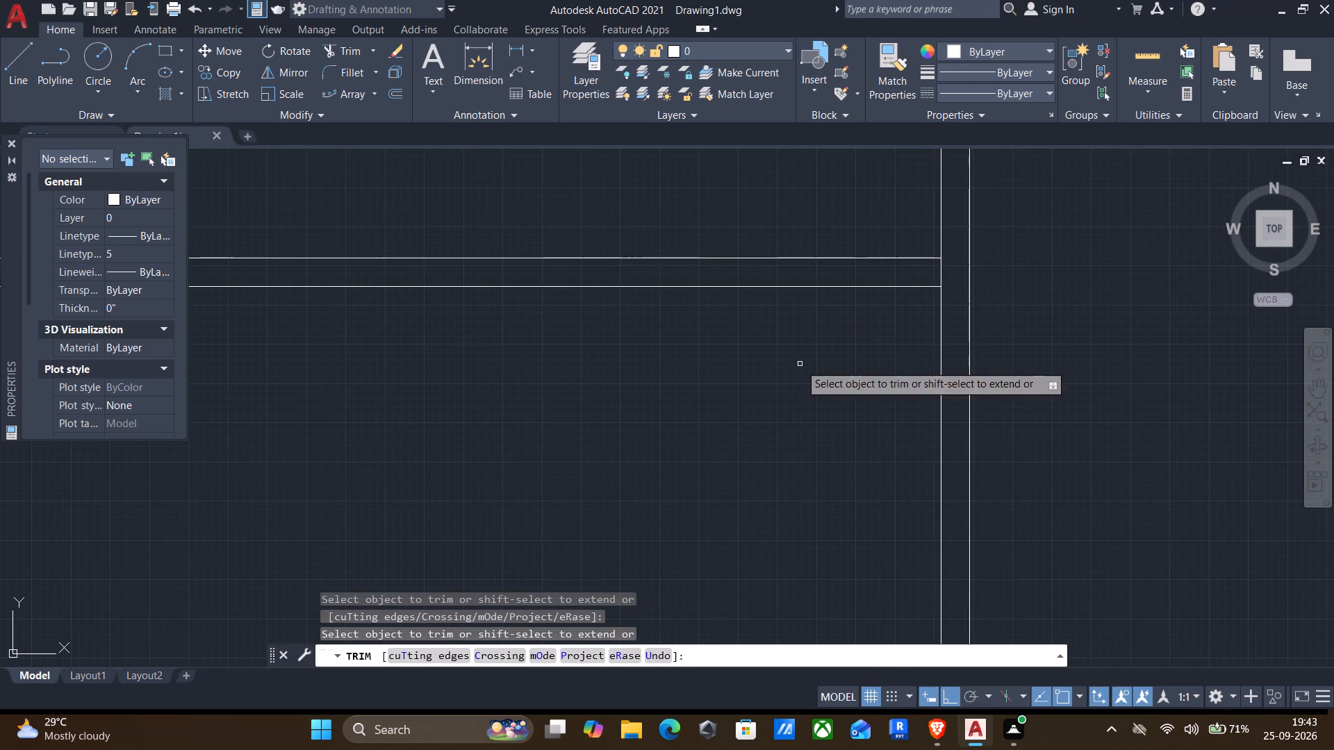
middle_drag(800, 365, 850, 366)
middle_drag(884, 369, 907, 371)
scroll(898, 368, down, 2)
middle_drag(841, 402, 977, 393)
key(Escape)
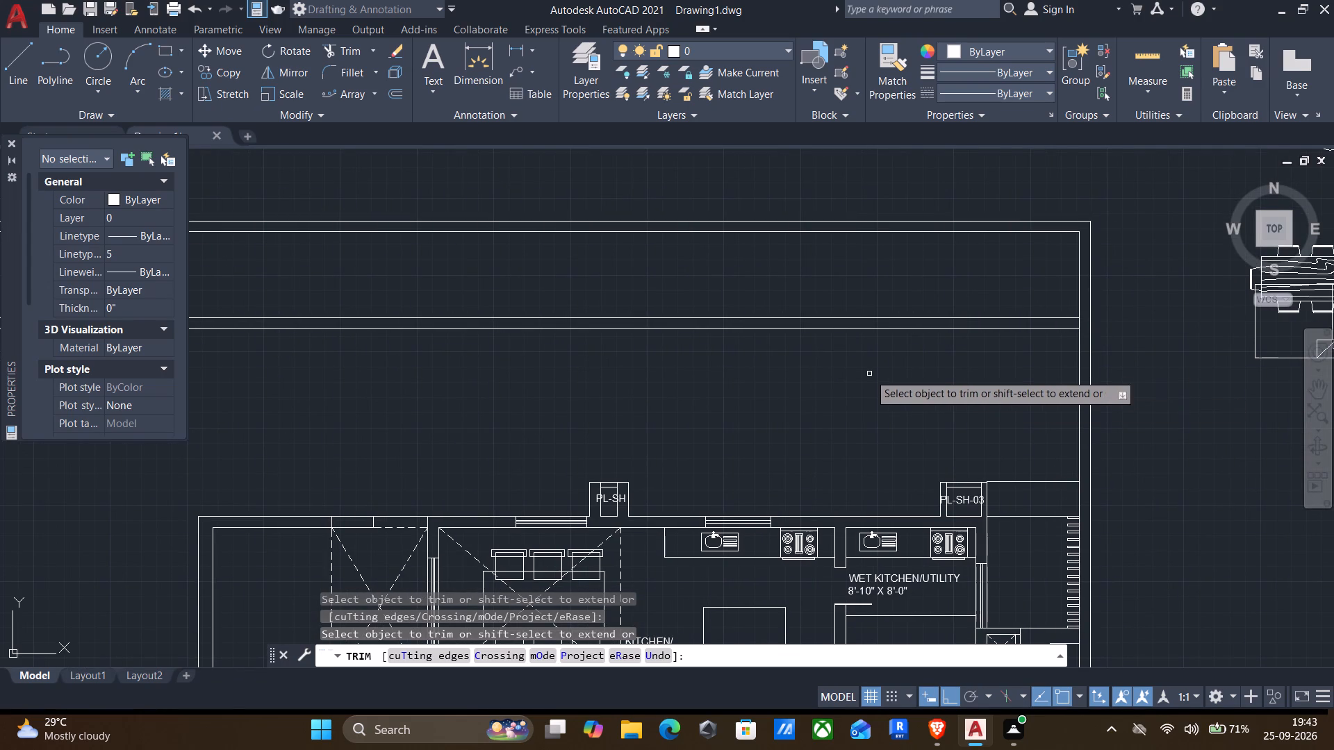
scroll(778, 378, down, 1)
middle_drag(778, 390, 996, 351)
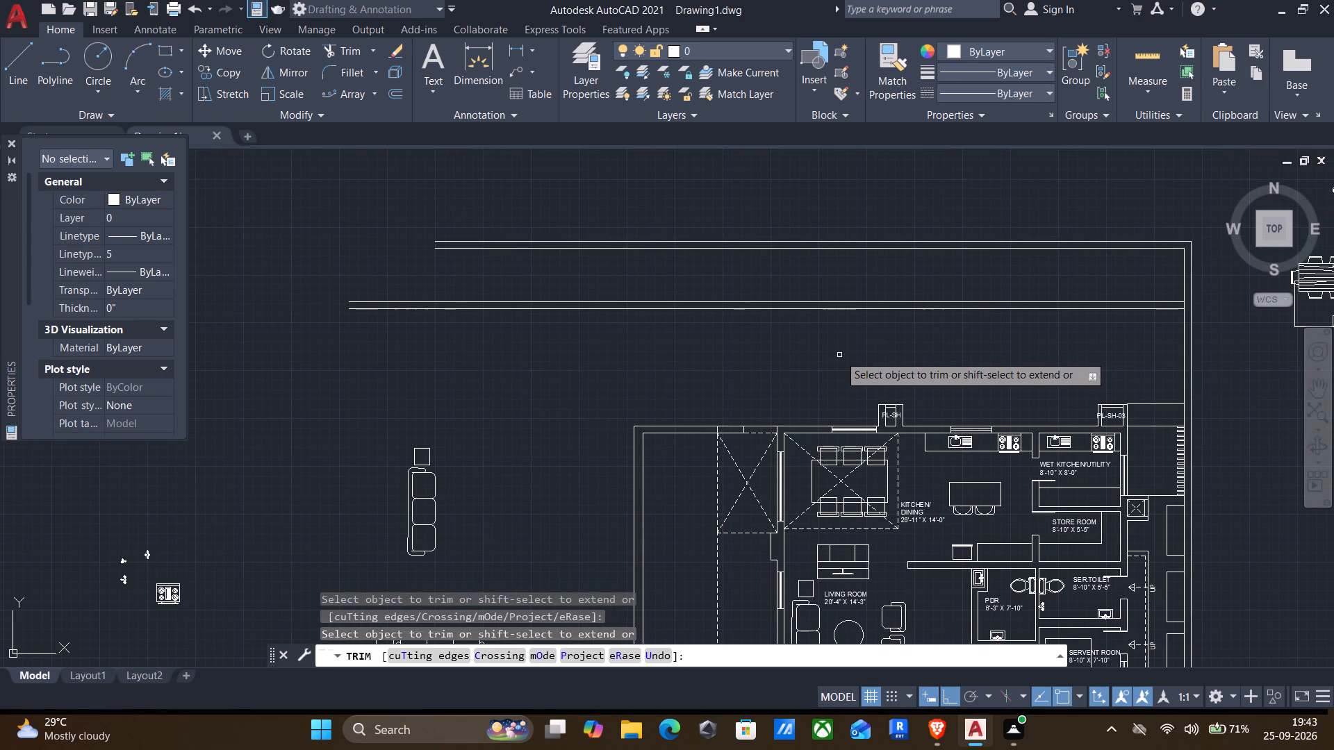
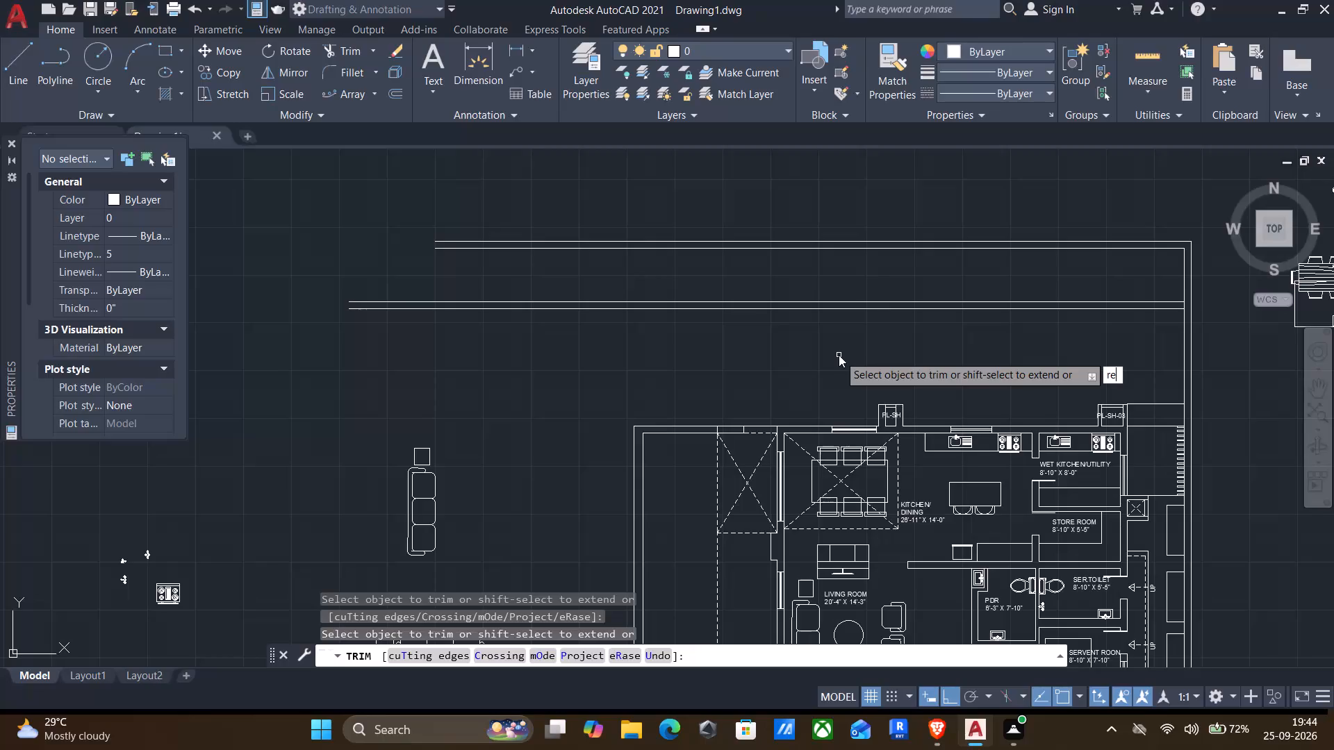
Draw a rectangle about 1'-11" by 2'-6" above the PL-SH-03 shaft, just inside the east boundary wall.
key(Return)
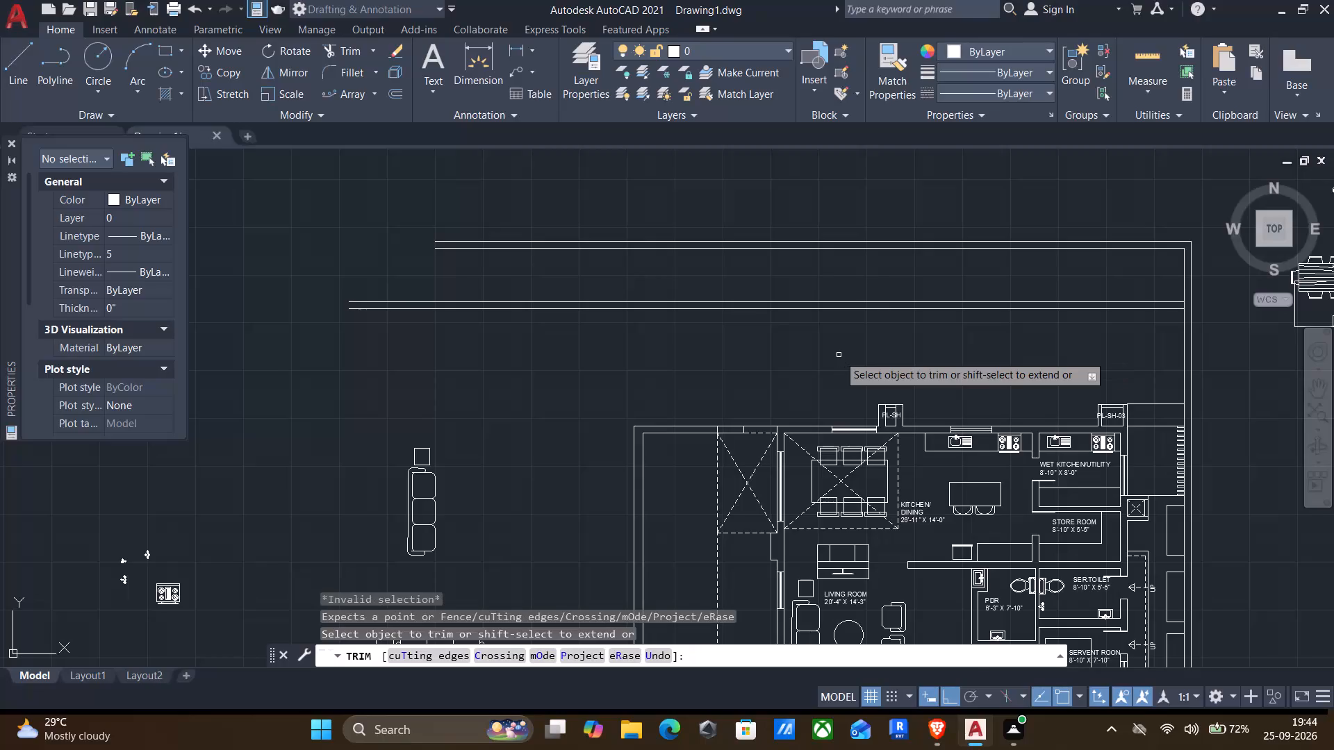
key(Escape)
text(rec)
key(Return)
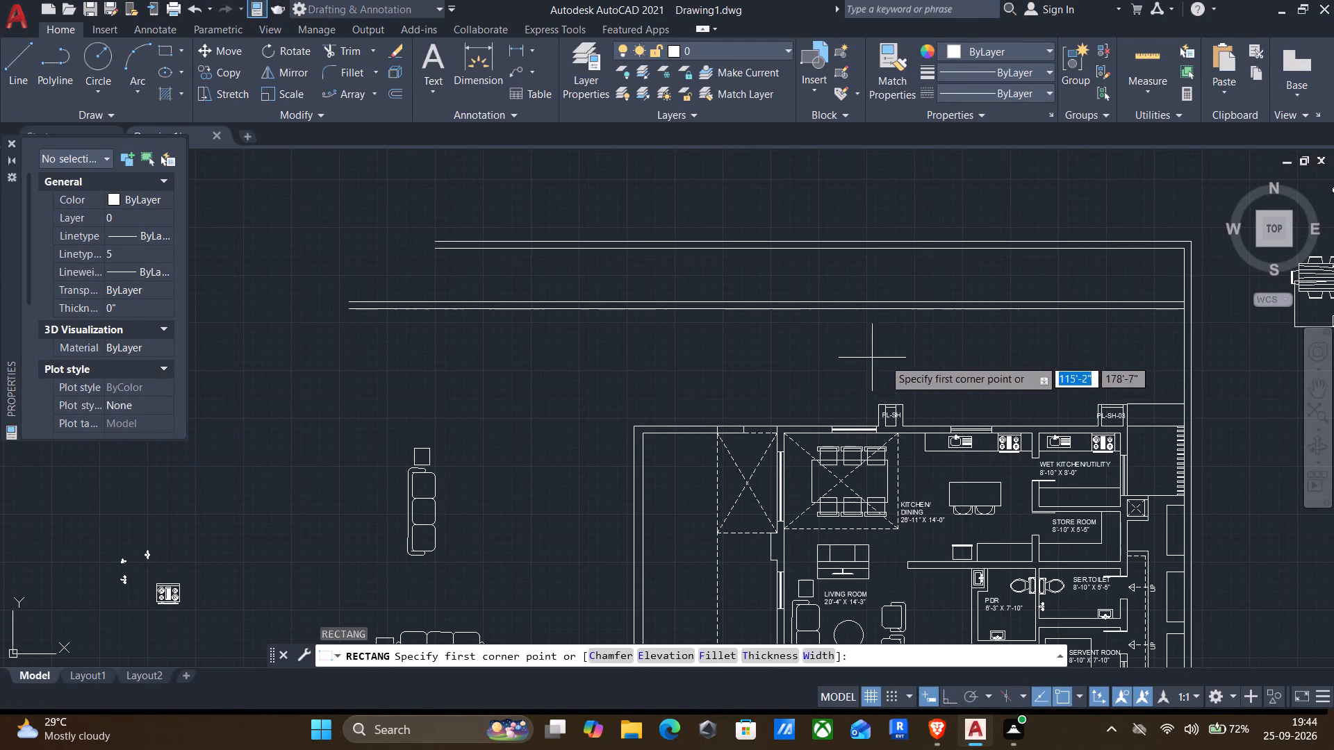
scroll(1194, 391, up, 2)
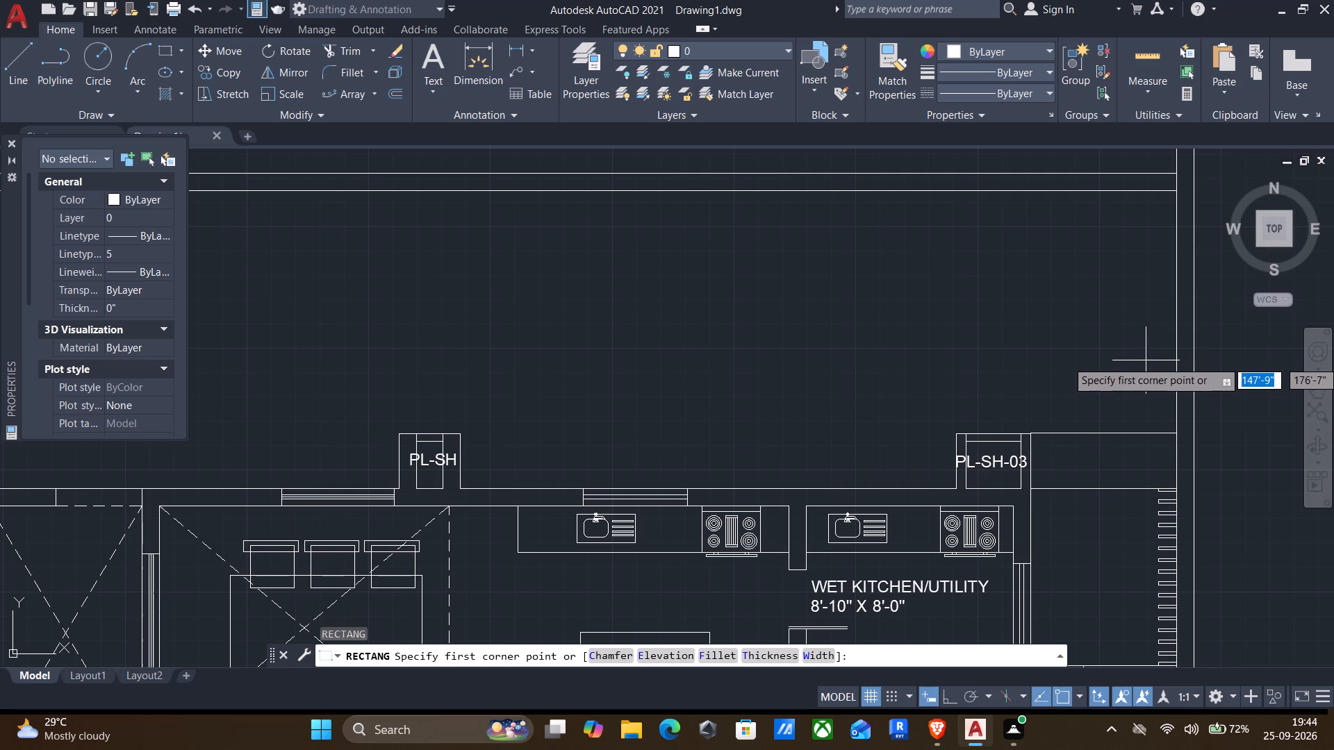
click(1151, 367)
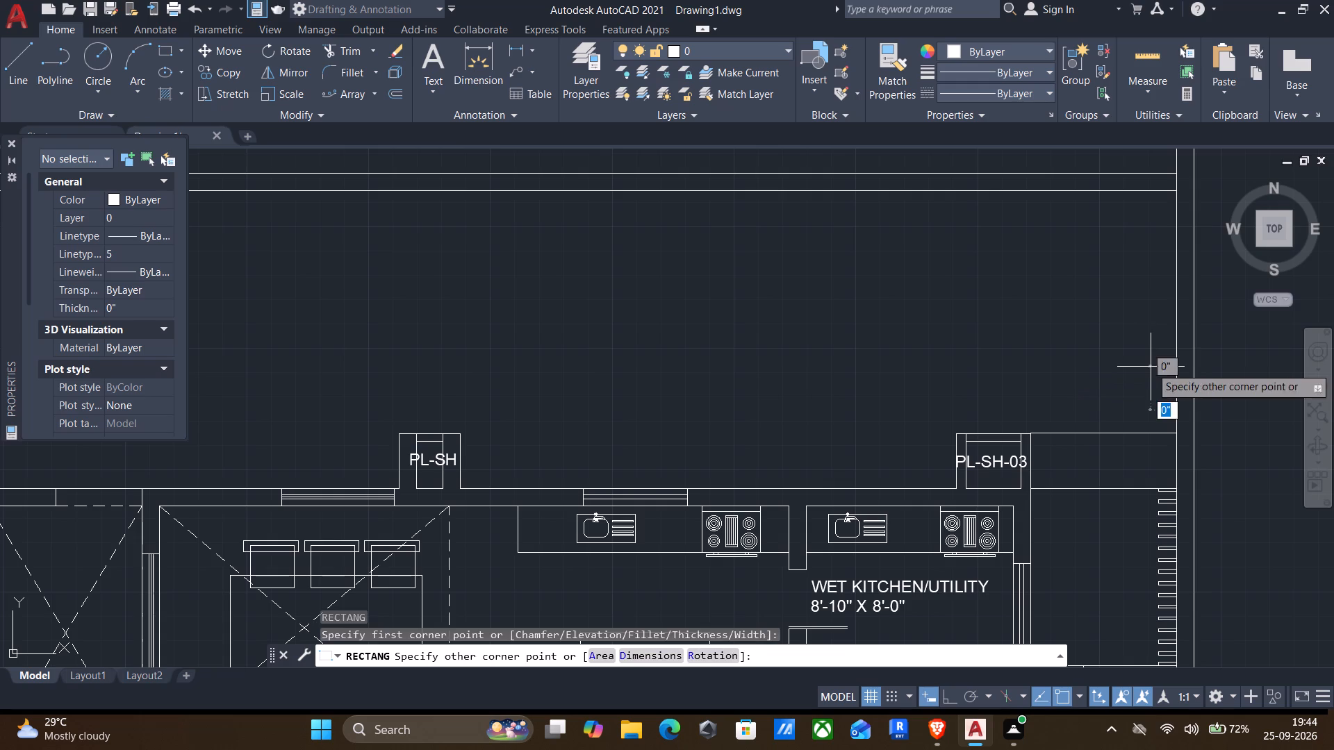
click(1105, 309)
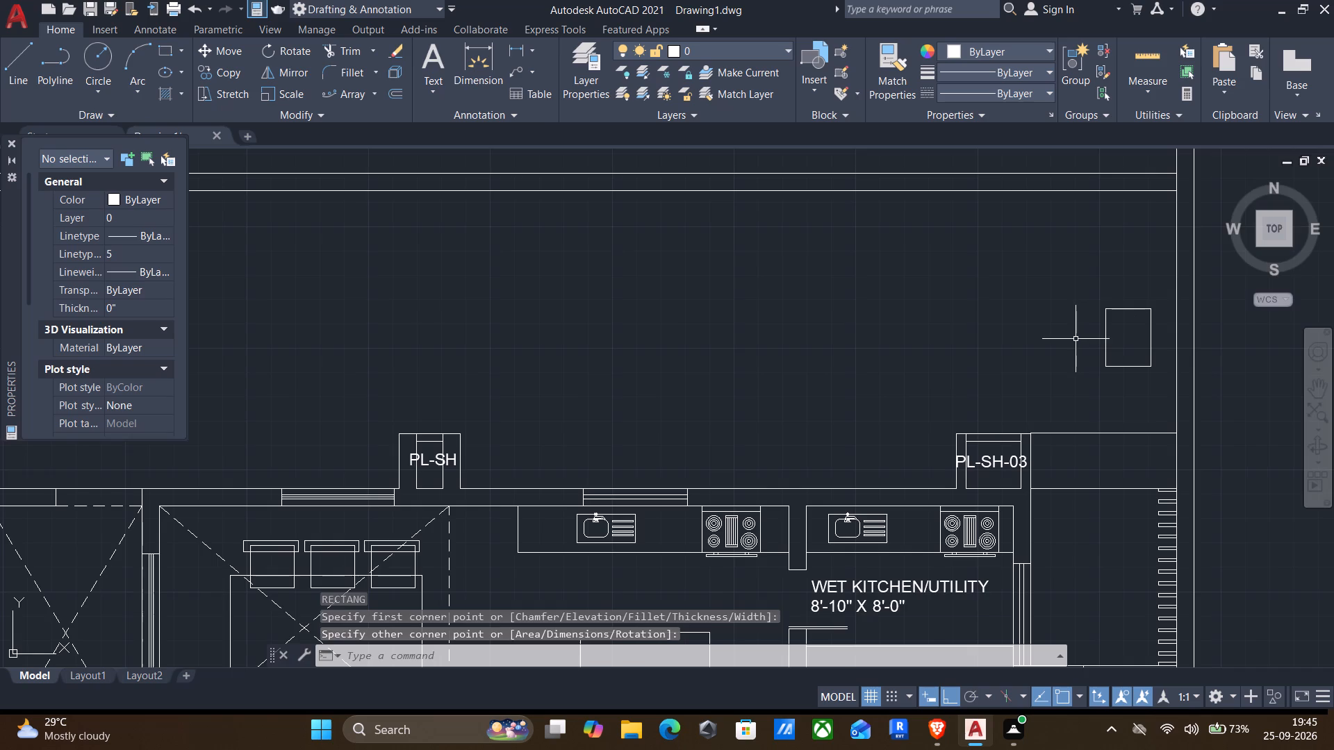
Draw a horizontal line about 86'-10" long running west from the new rectangle's upper west corner.
middle_drag(1076, 339, 1161, 339)
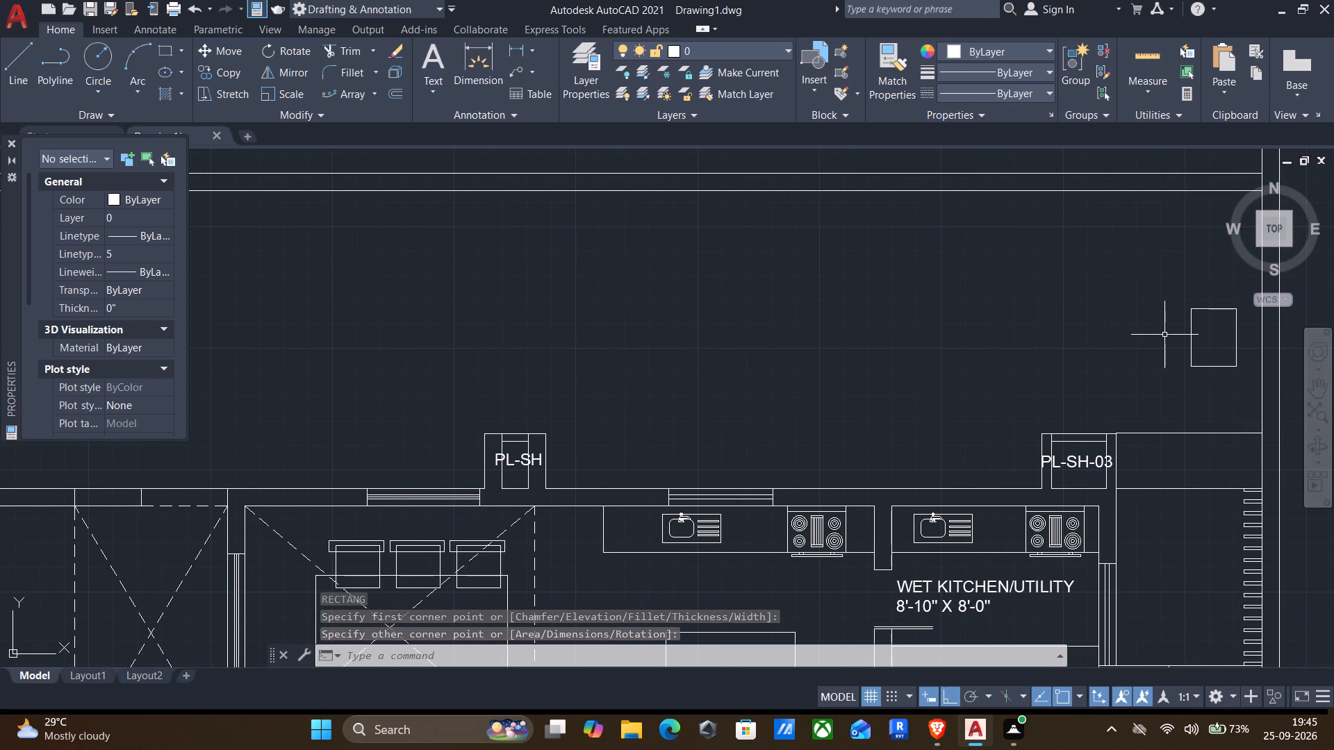
key(l)
key(Return)
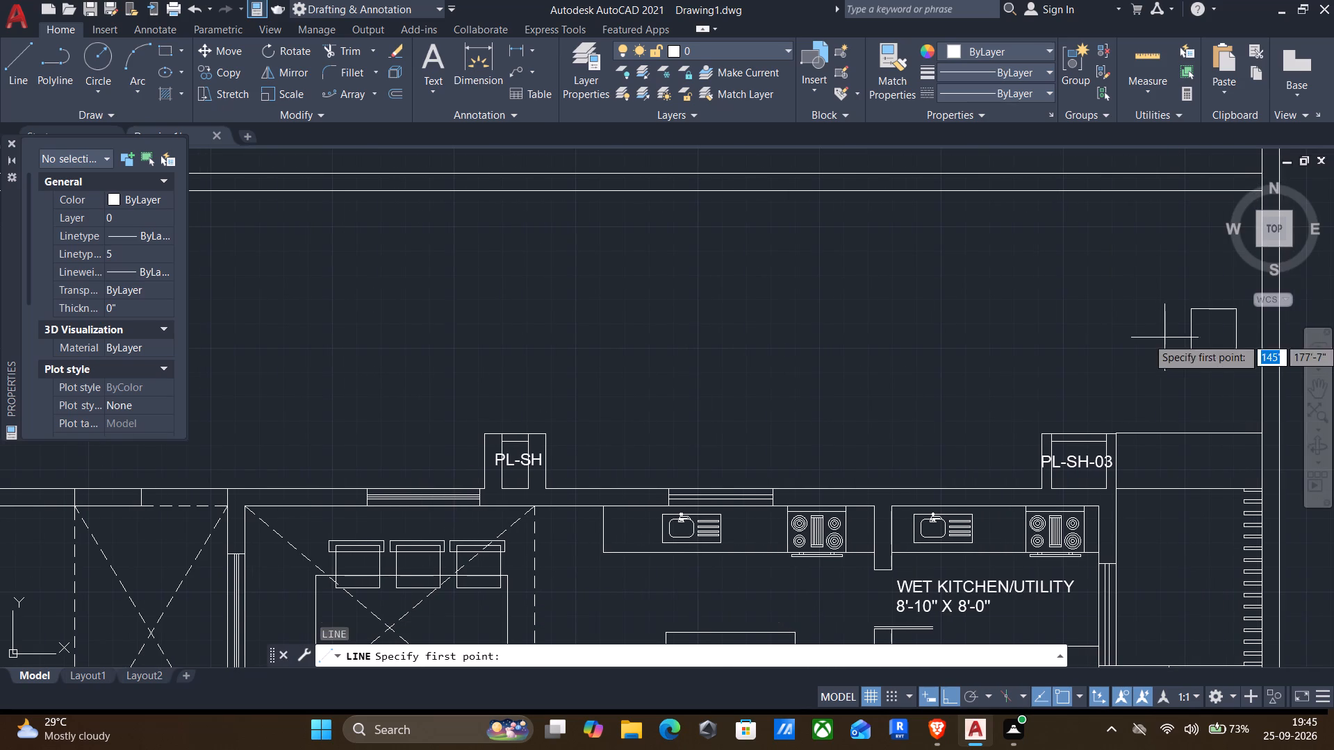
click(1189, 308)
scroll(1120, 301, down, 2)
middle_drag(1071, 304, 1073, 305)
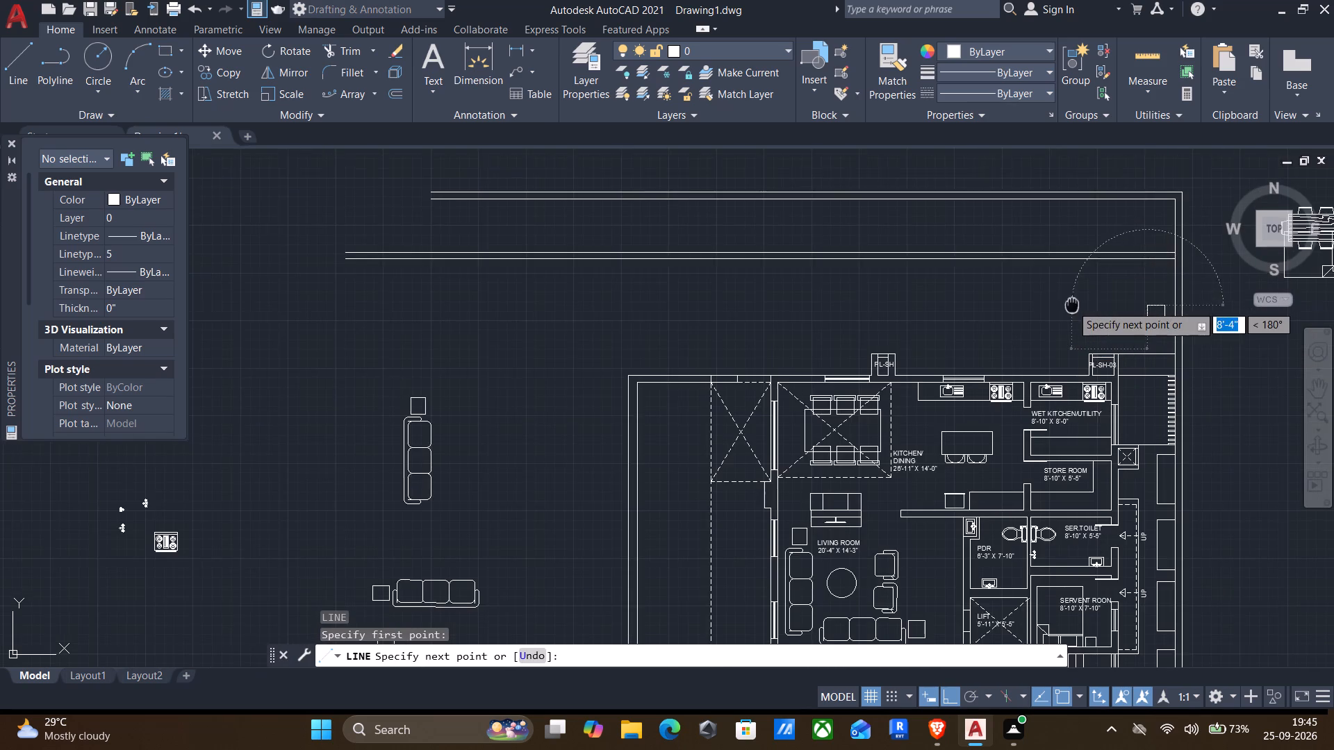
middle_drag(1073, 305, 1174, 301)
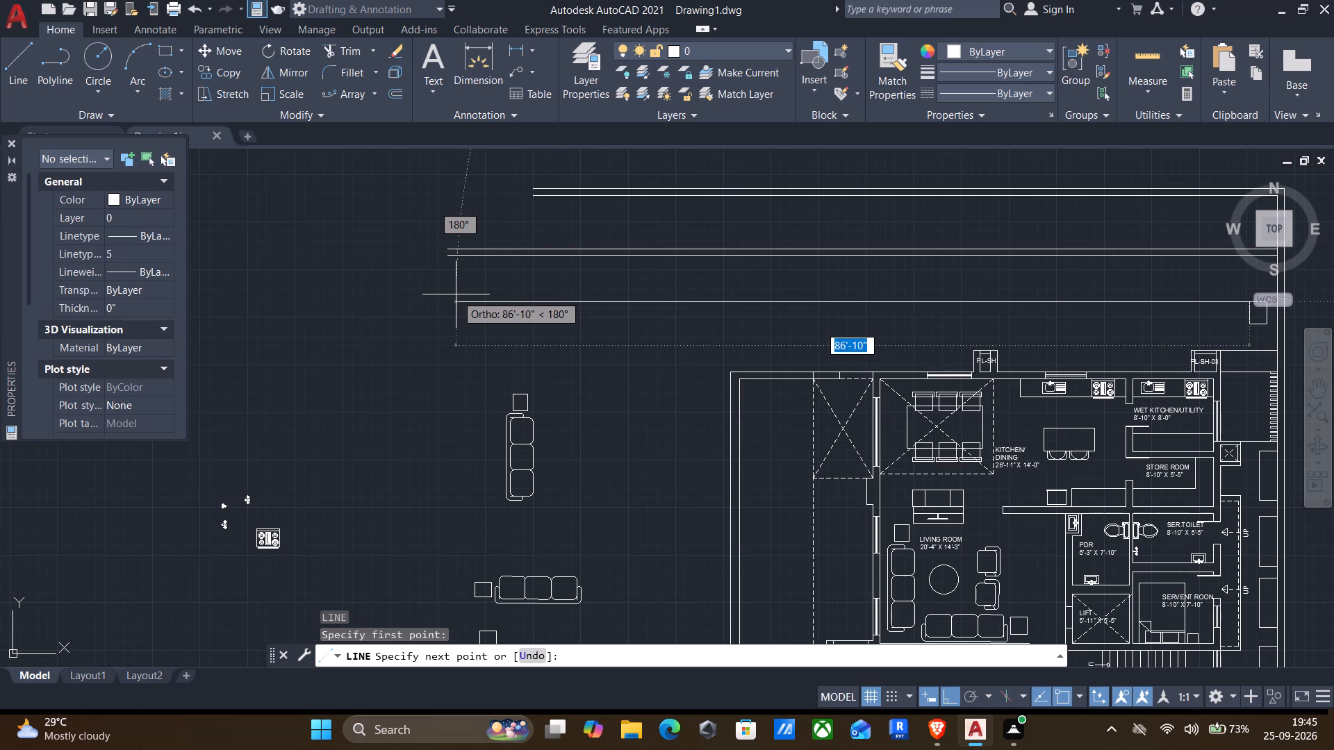
click(456, 294)
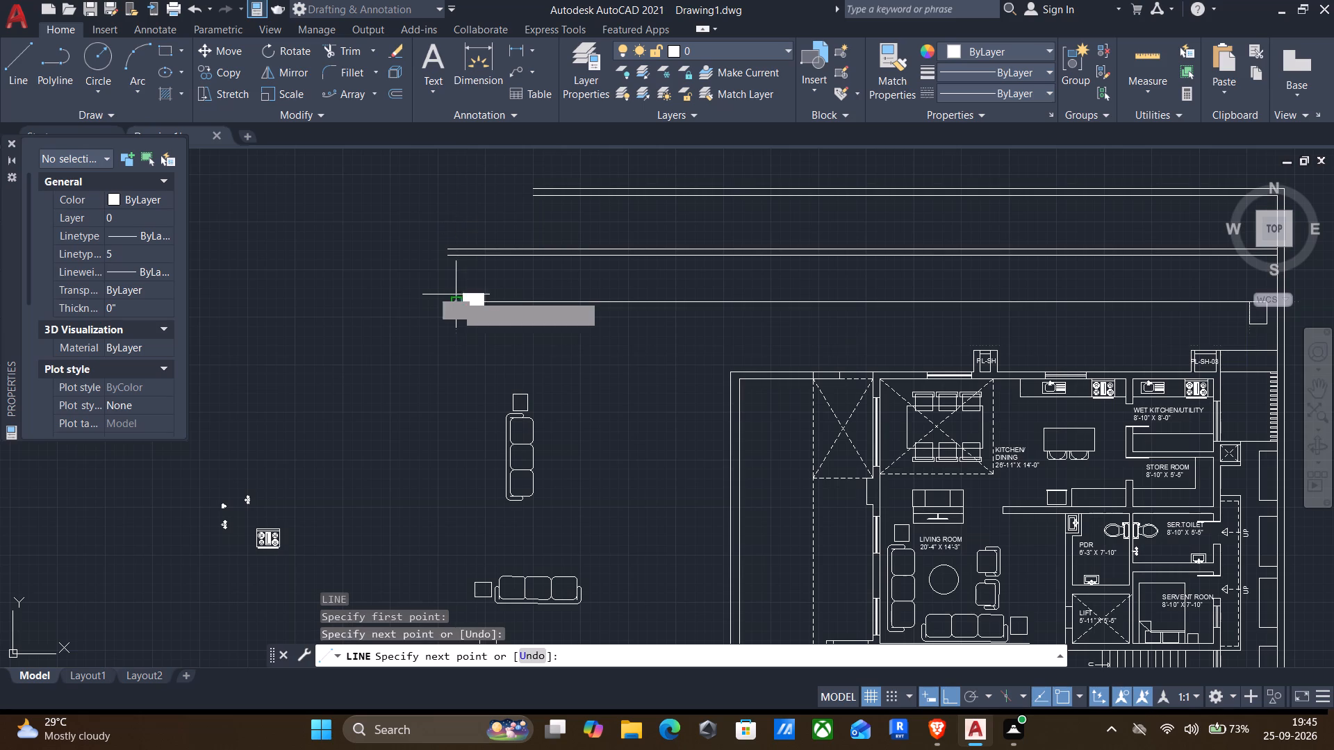
scroll(636, 327, down, 1)
key(Return)
Draw a second, parallel line about 85'-1" long running west from a point on the rectangle's west edge.
scroll(1007, 324, up, 1)
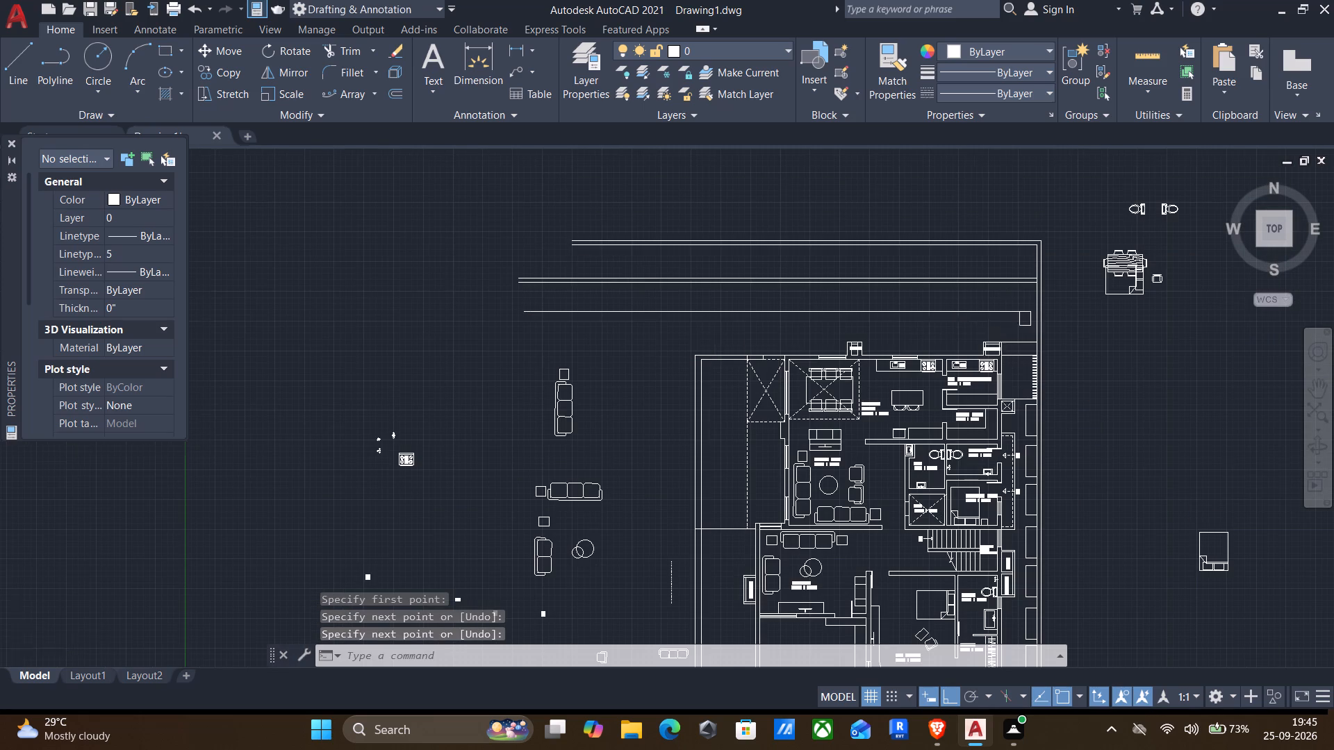
scroll(1007, 324, up, 2)
key(Return)
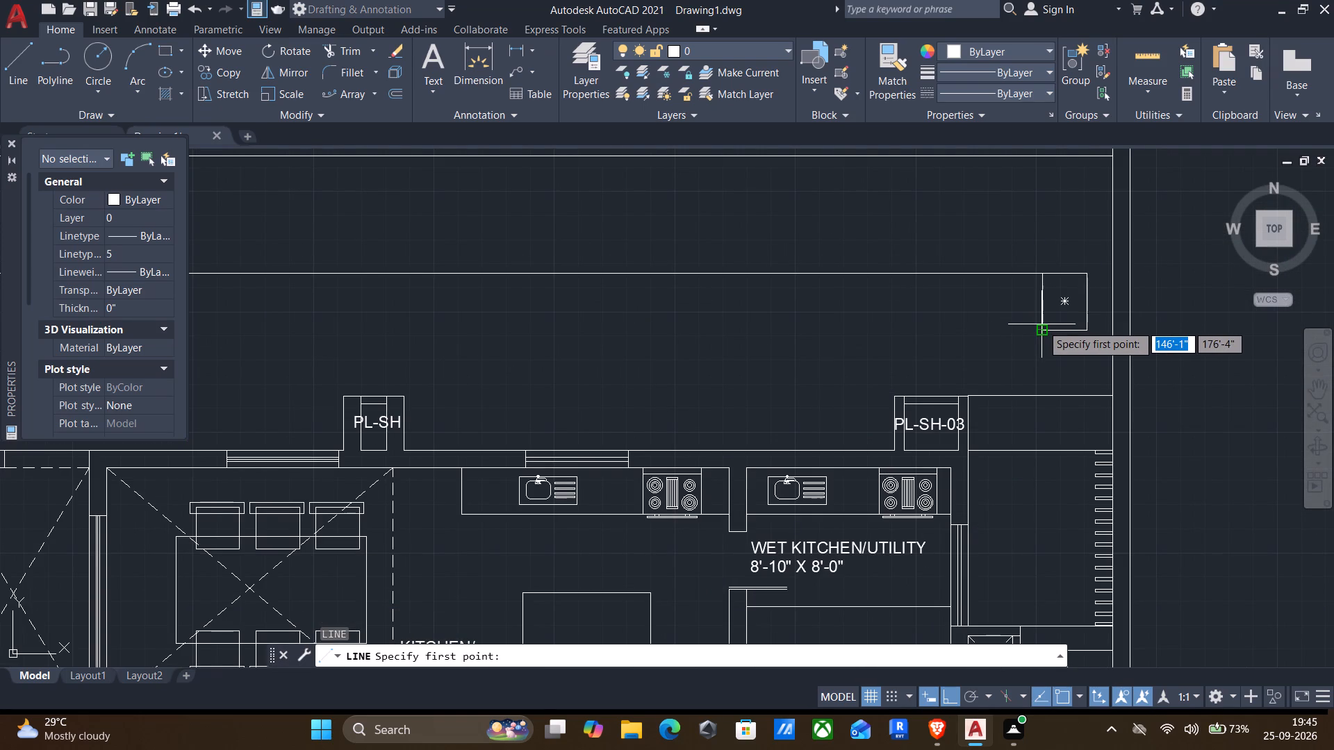
scroll(1041, 324, up, 2)
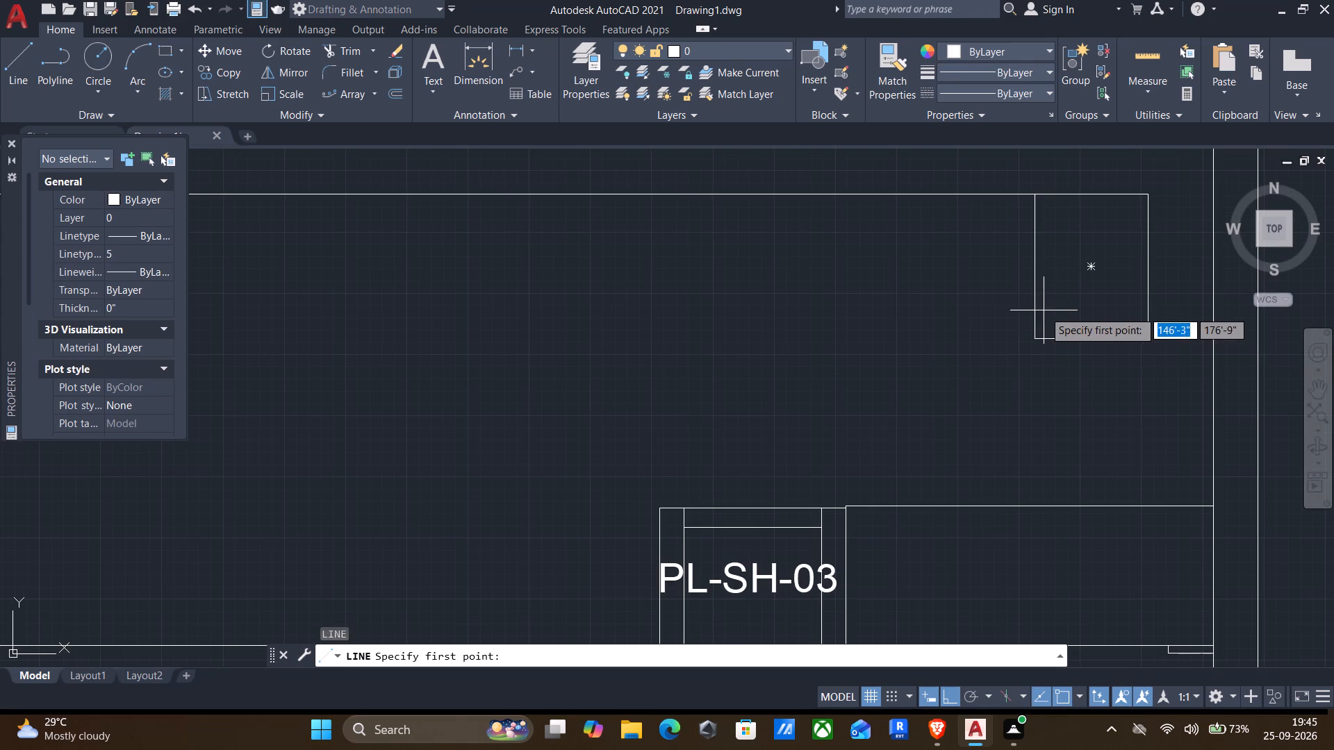
click(1037, 306)
scroll(1004, 309, down, 2)
middle_drag(892, 301, 1139, 286)
scroll(1140, 286, down, 2)
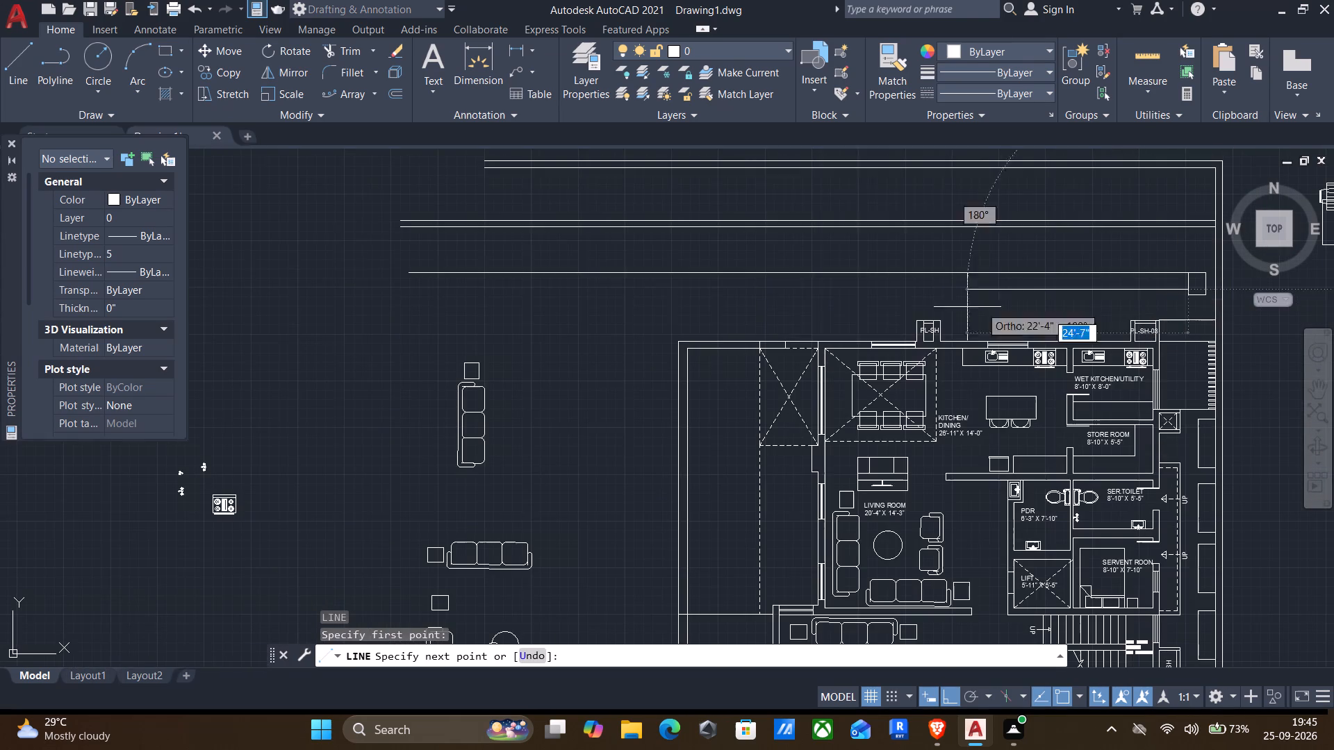
click(424, 294)
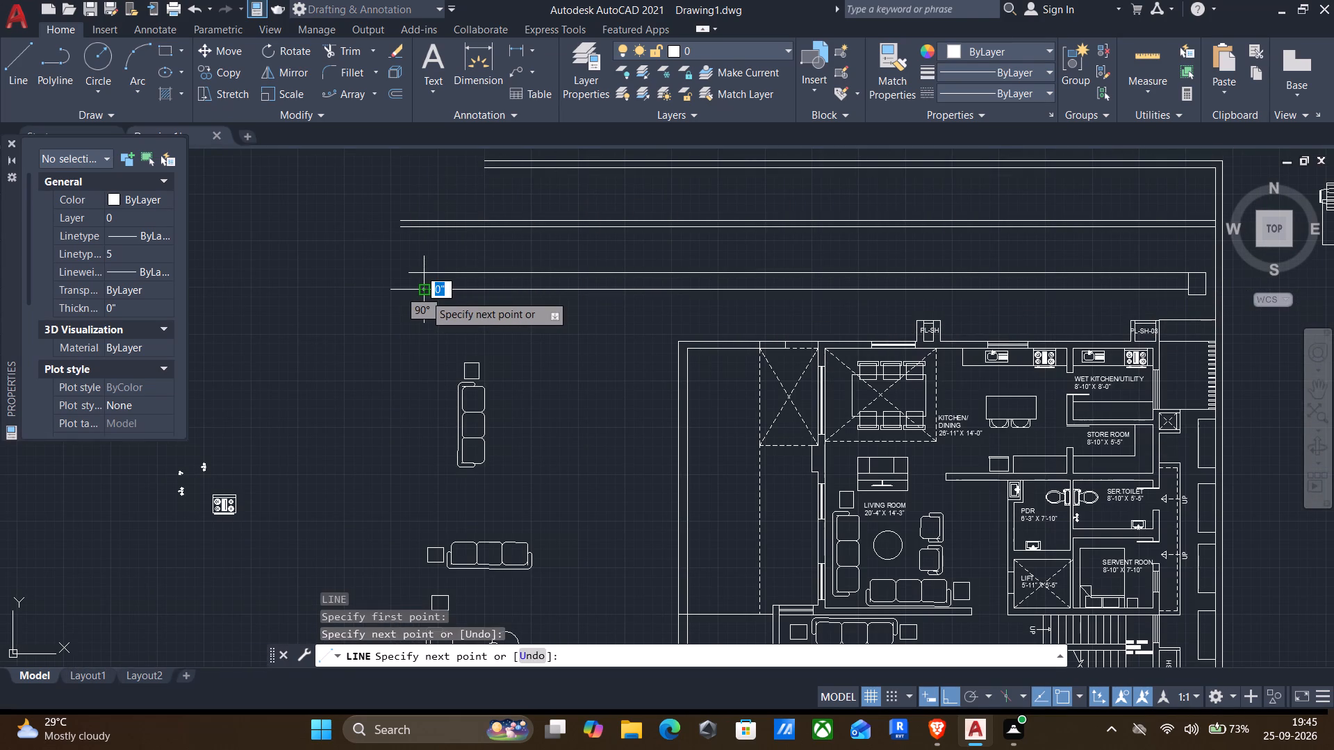
key(Return)
Draw a small rectangle about 1'-3" wide spanning the two parallel lines, just west of the end rectangle.
middle_drag(1078, 304, 1033, 311)
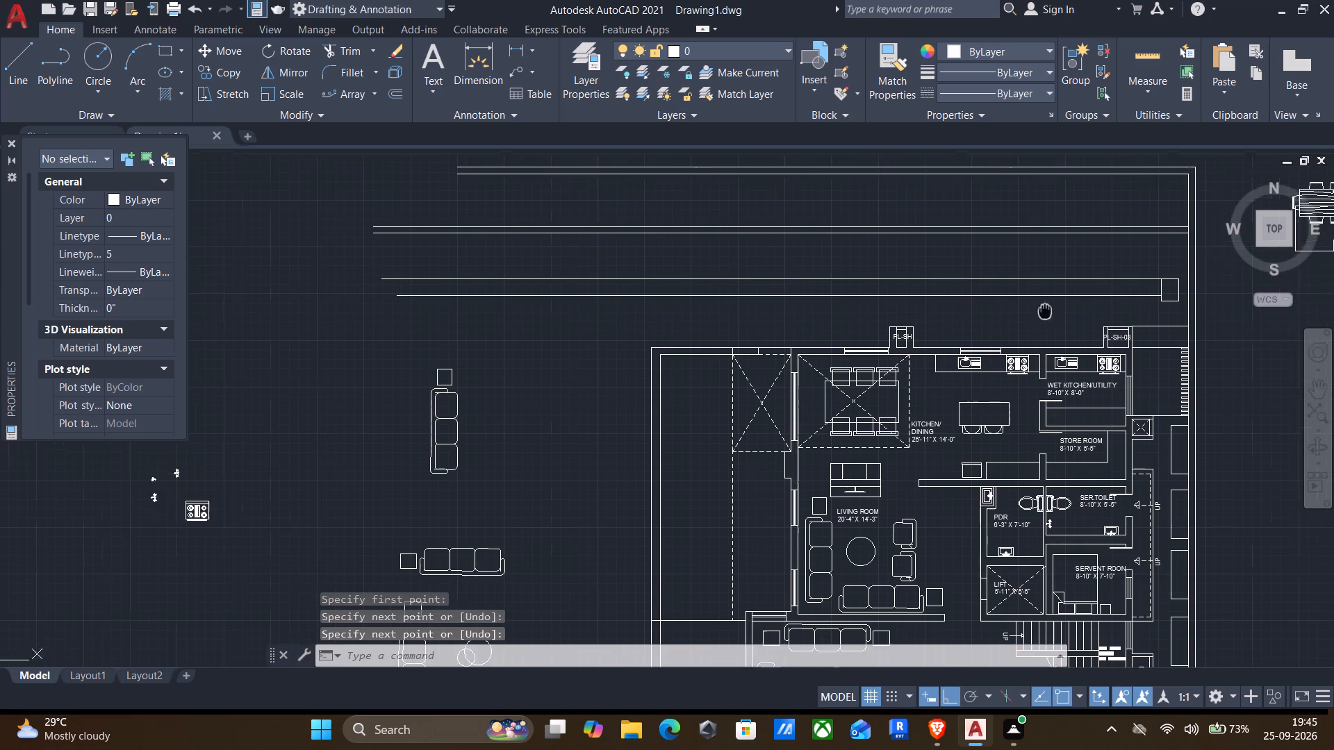
middle_drag(1033, 311, 909, 296)
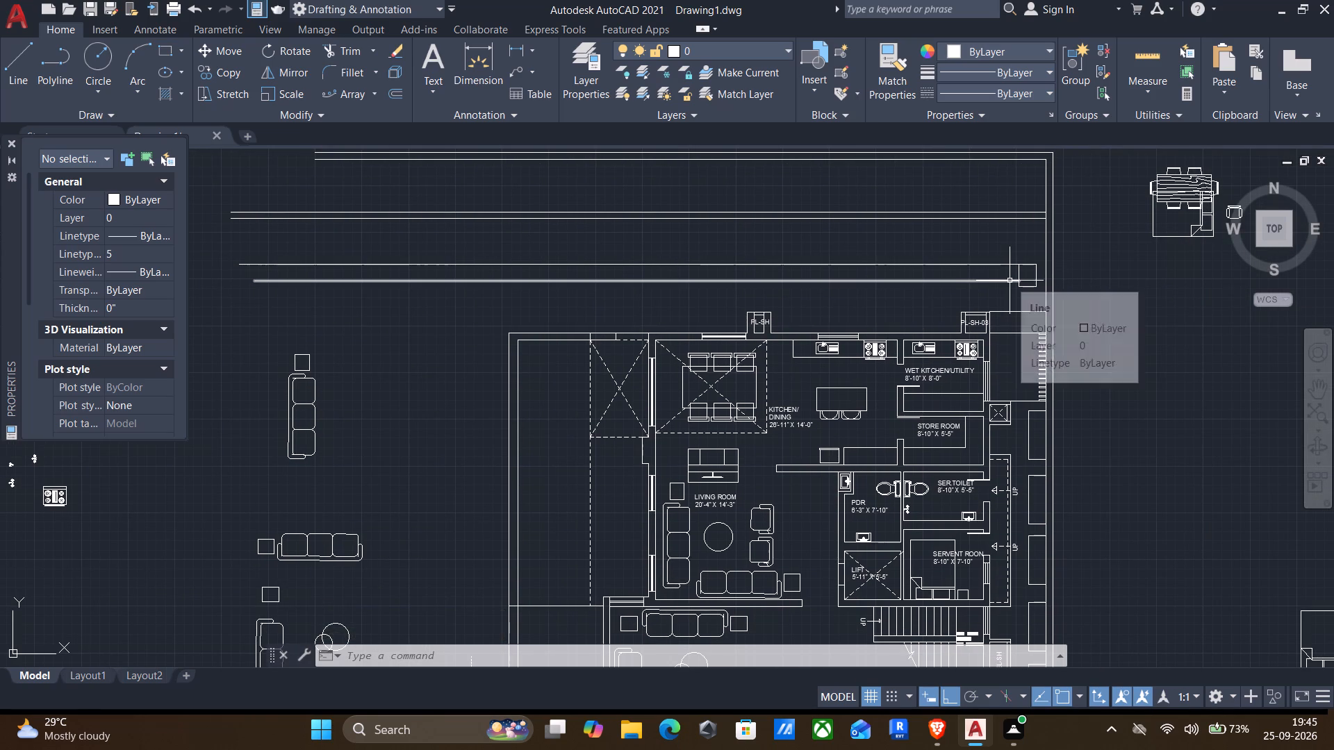
scroll(1021, 293, up, 2)
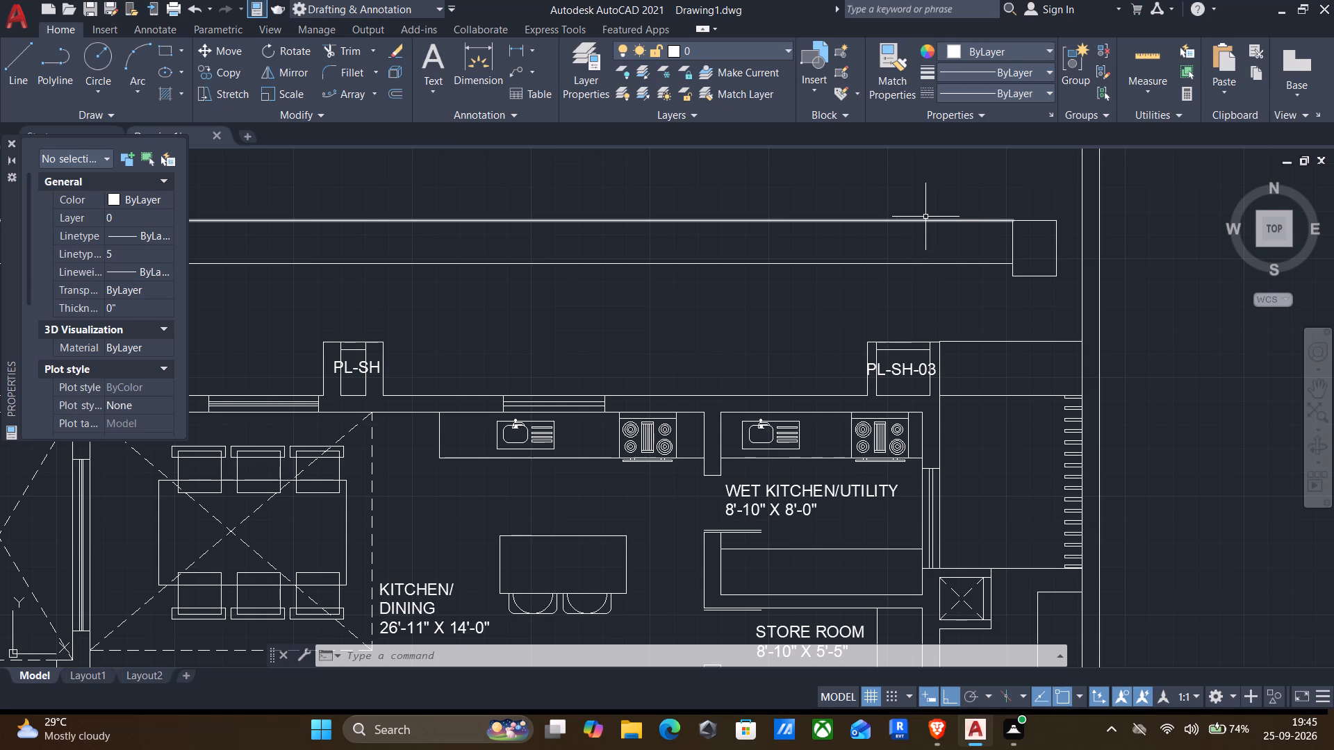
text(rec)
key(Return)
scroll(975, 226, up, 1)
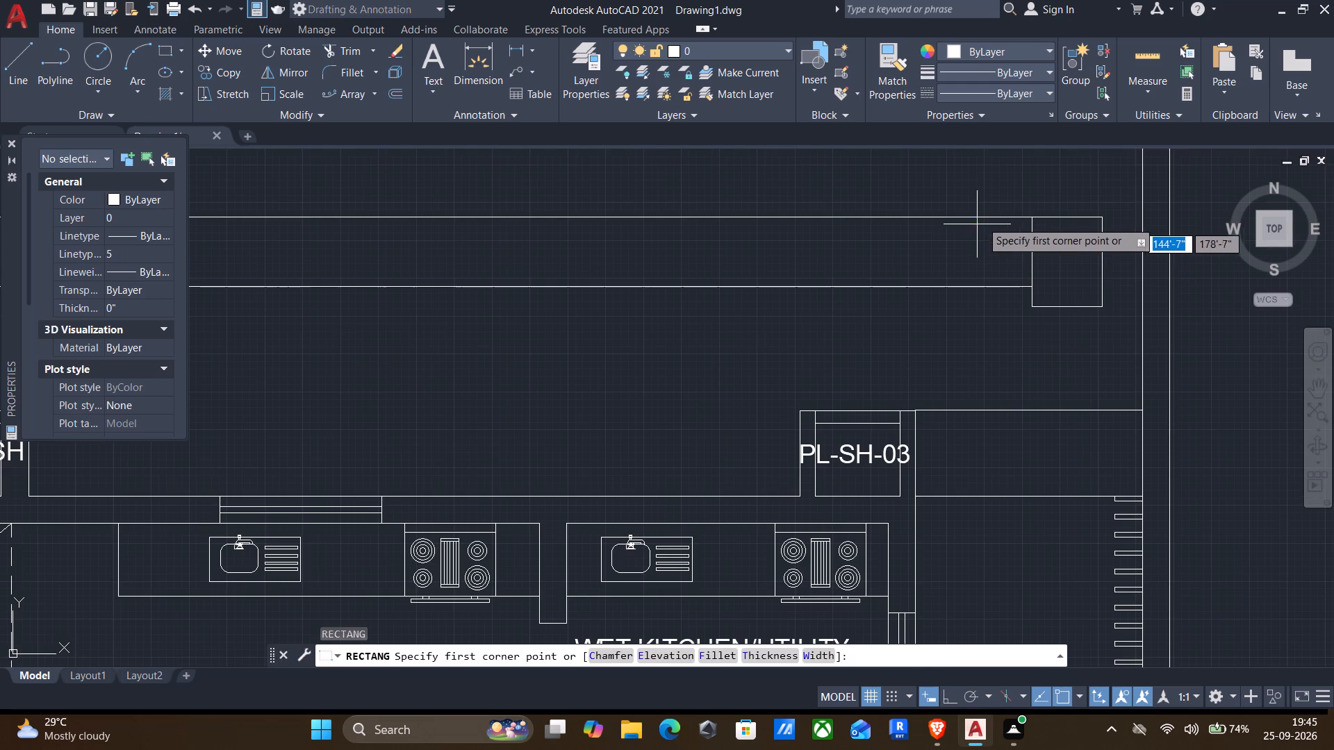
click(993, 217)
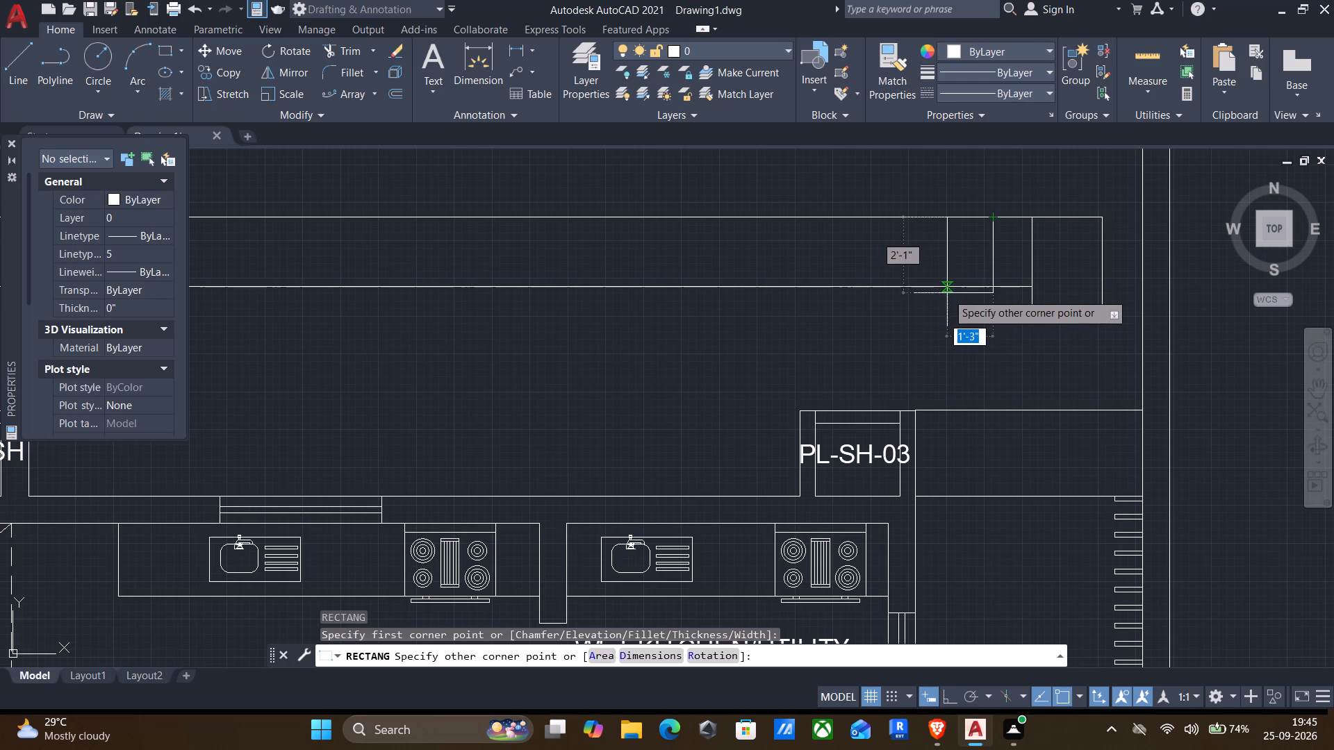
click(947, 287)
Copy the small rectangle about 6" east along the lower line, toward the end rectangle.
click(958, 274)
click(924, 260)
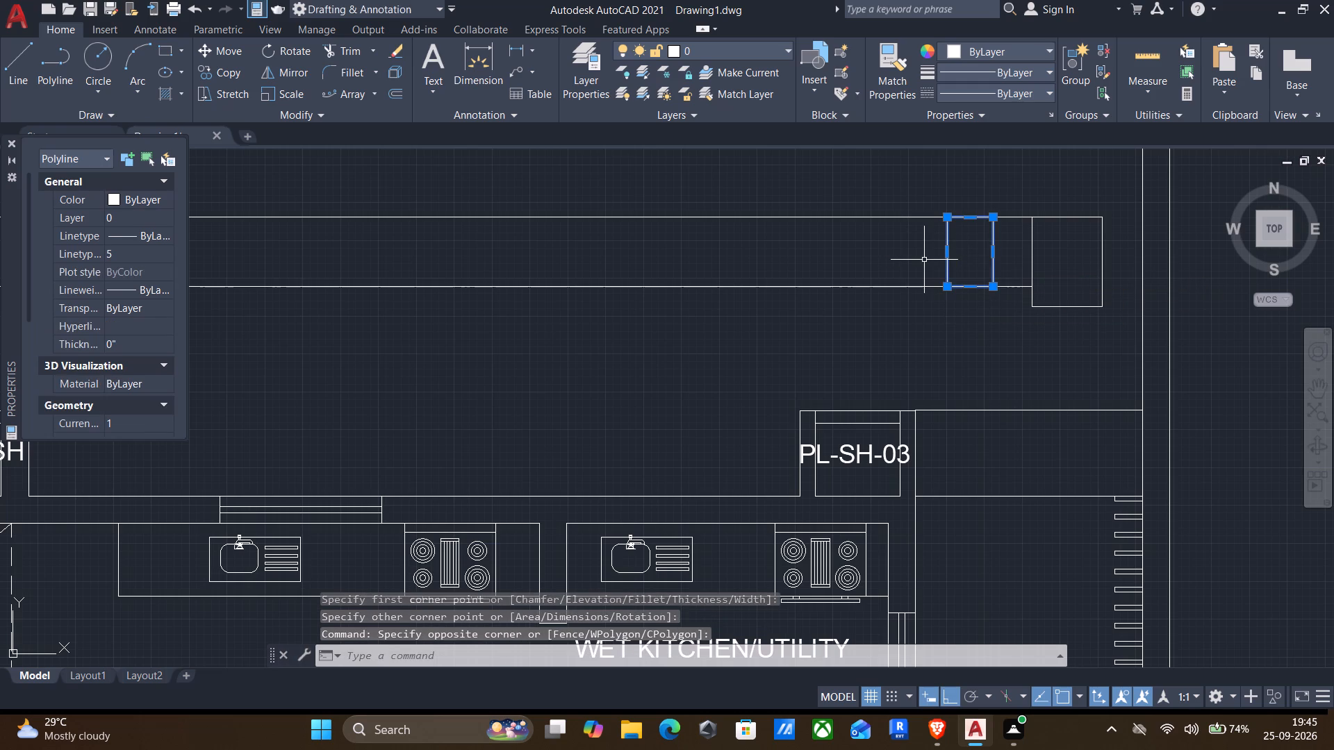
key(c)
key(o)
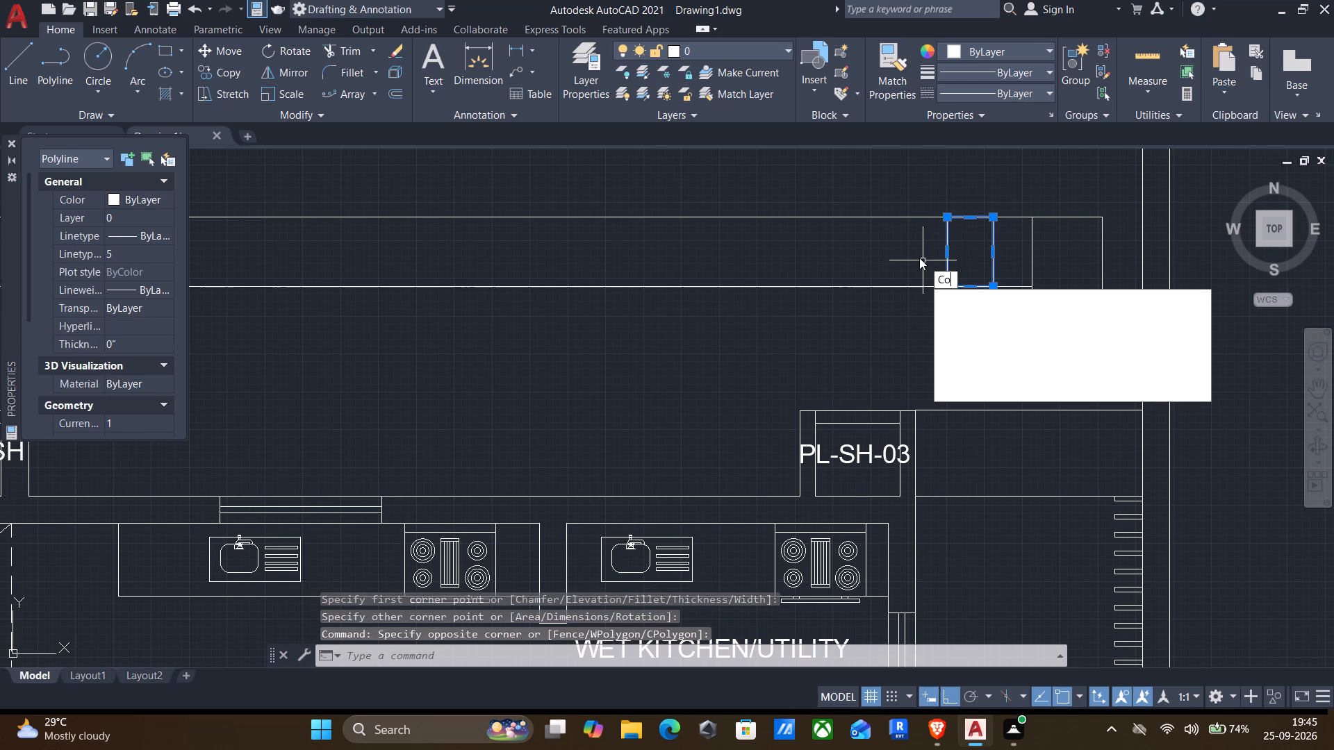
key(Return)
scroll(946, 282, up, 1)
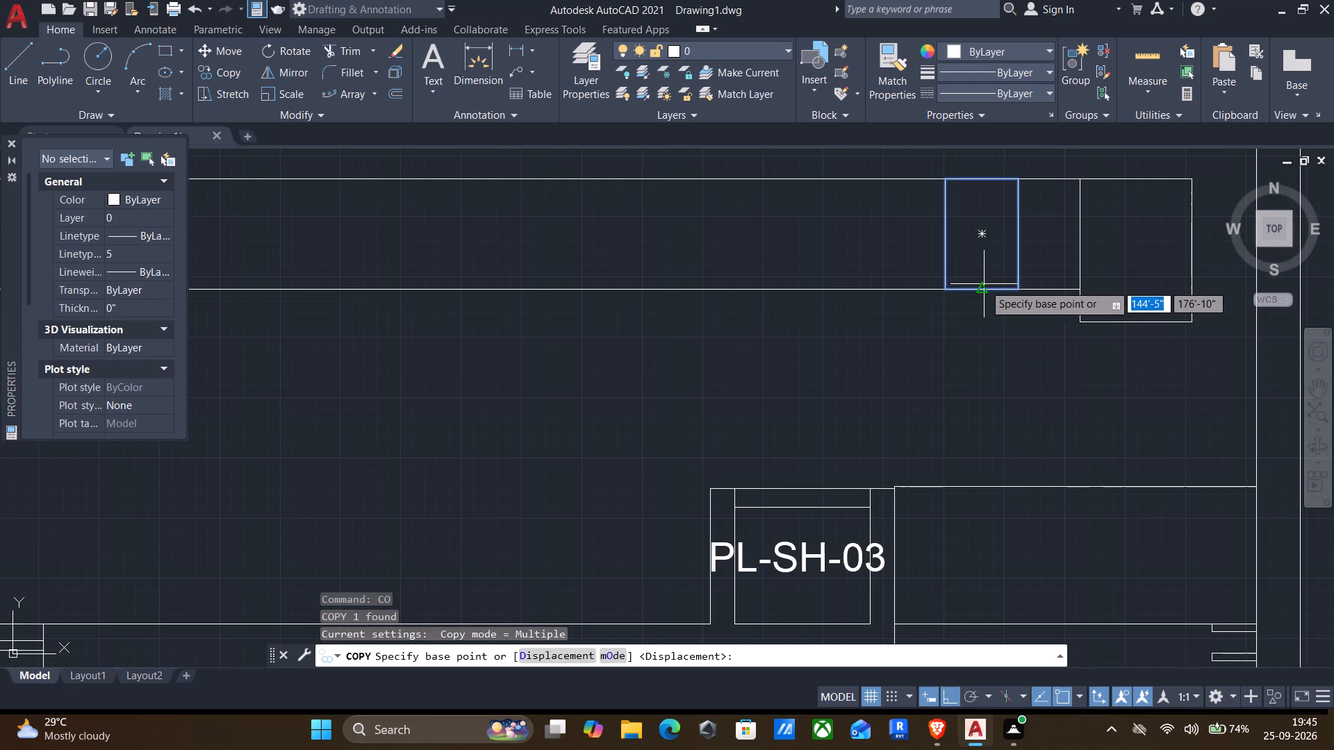
click(1019, 292)
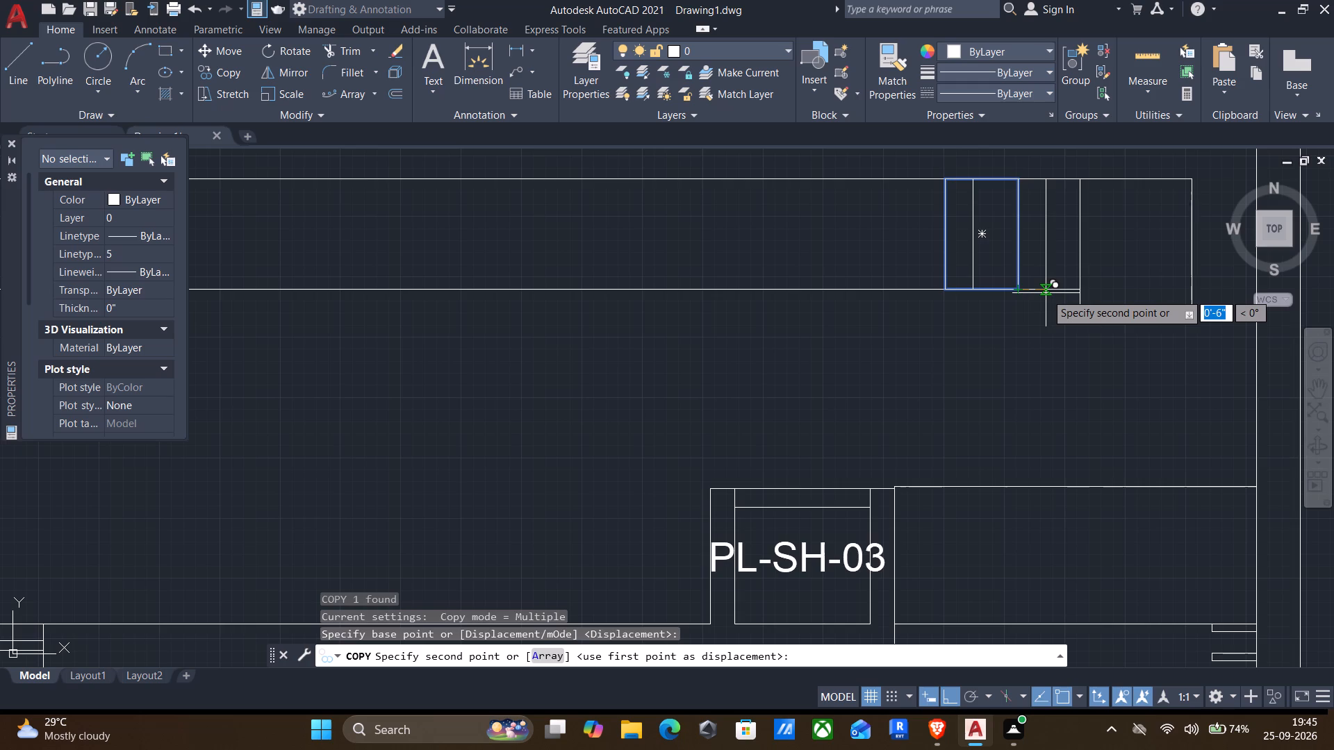
click(1046, 292)
key(Escape)
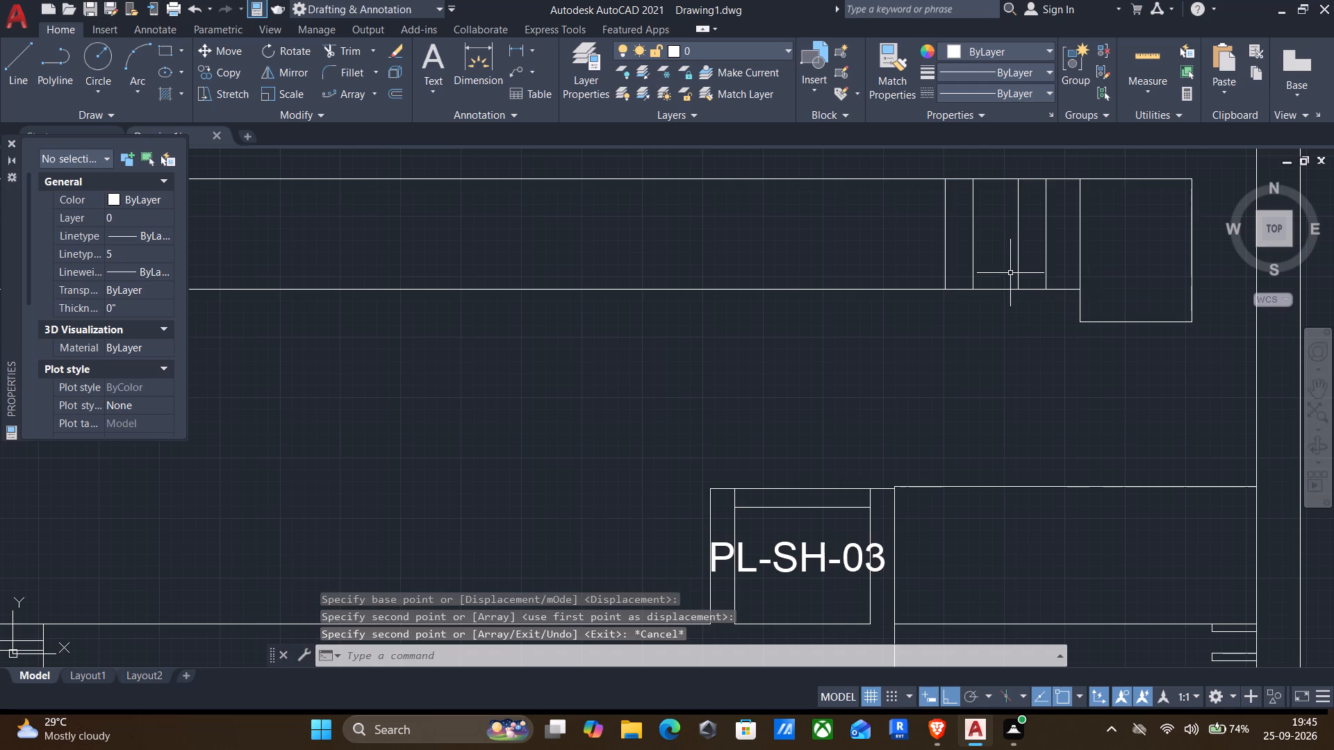
Delete the original small rectangle, keeping the copy nearer the end rectangle.
click(961, 260)
click(864, 234)
key(Delete)
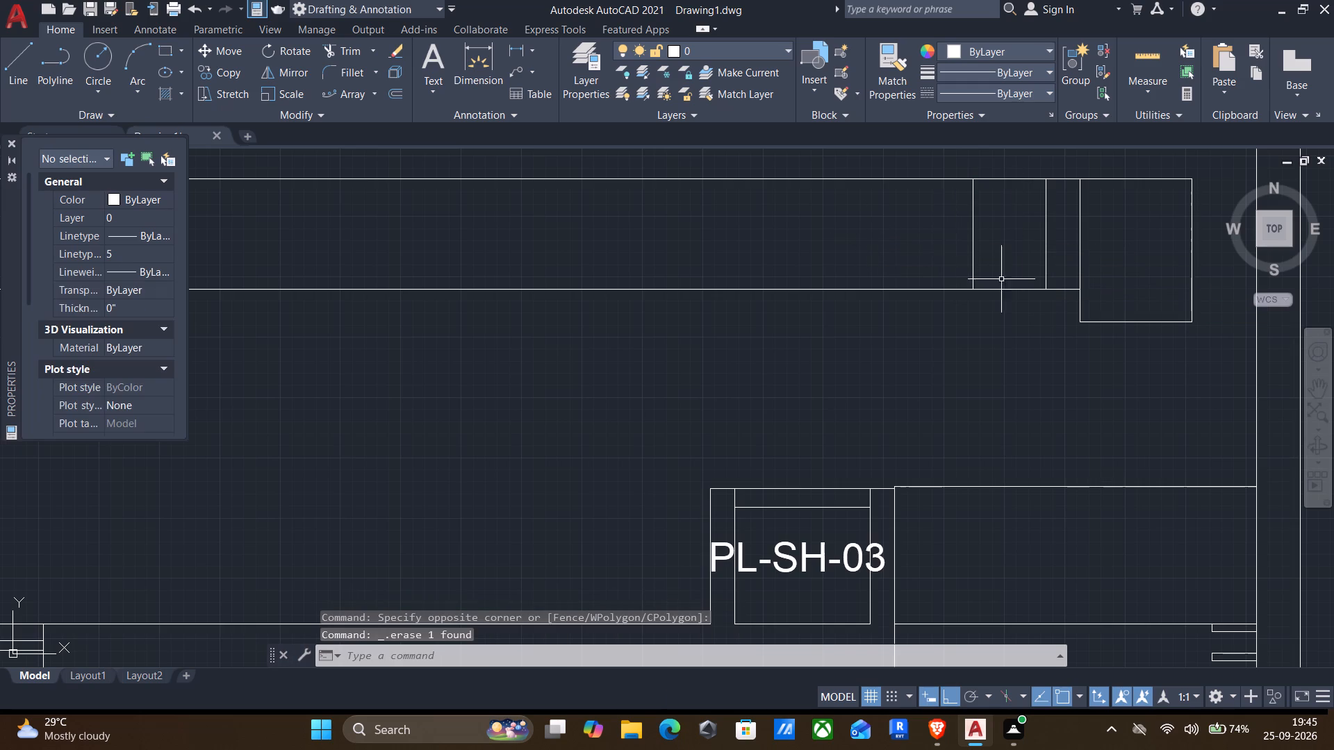
Copy the small rectangle twice to the west along the lower line, with the farther copy about 3'-5" away.
click(1005, 249)
click(877, 226)
text(co)
key(Return)
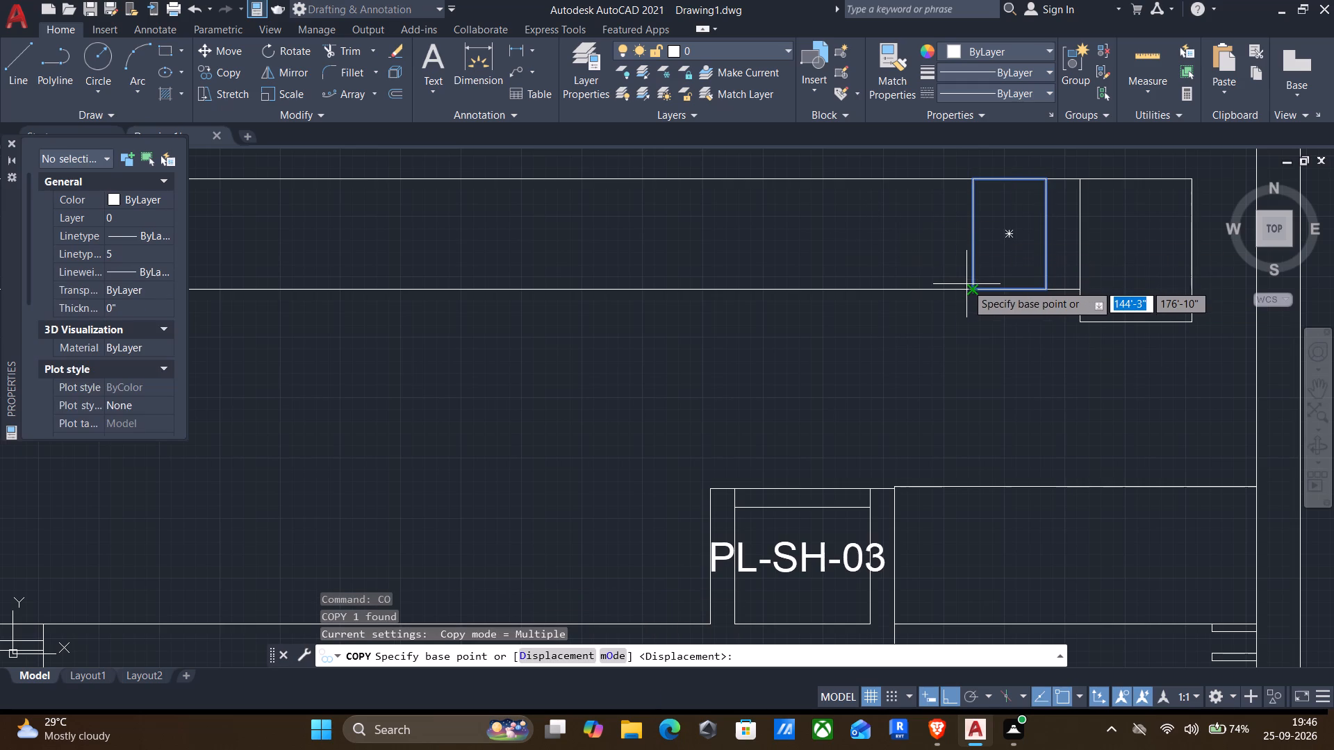
click(974, 286)
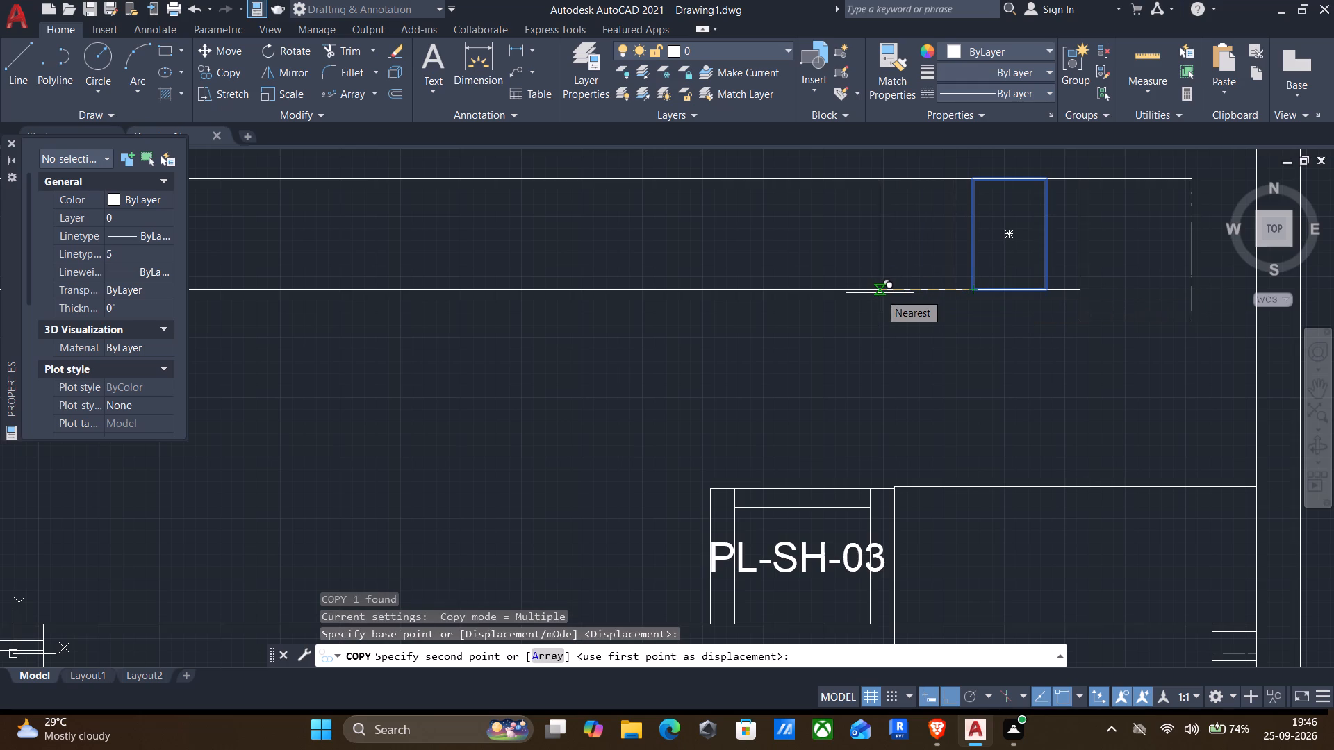
click(880, 293)
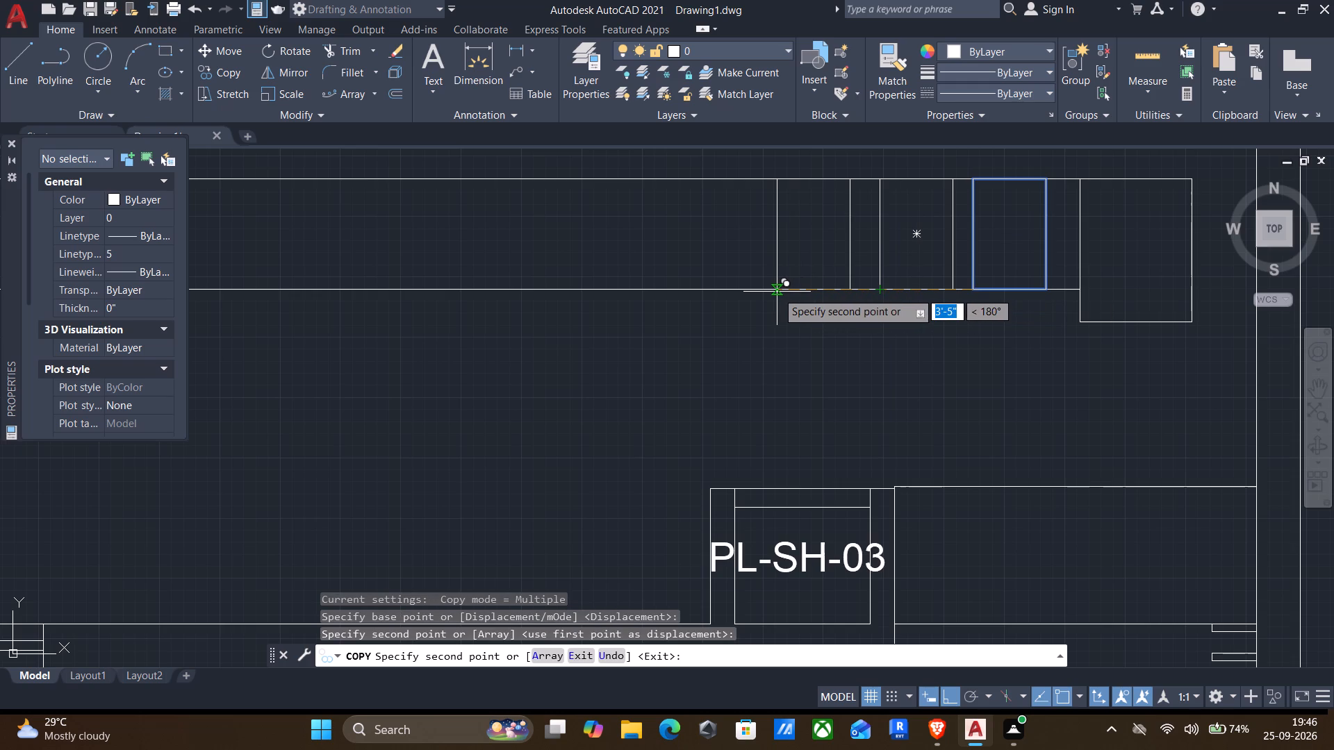
click(777, 292)
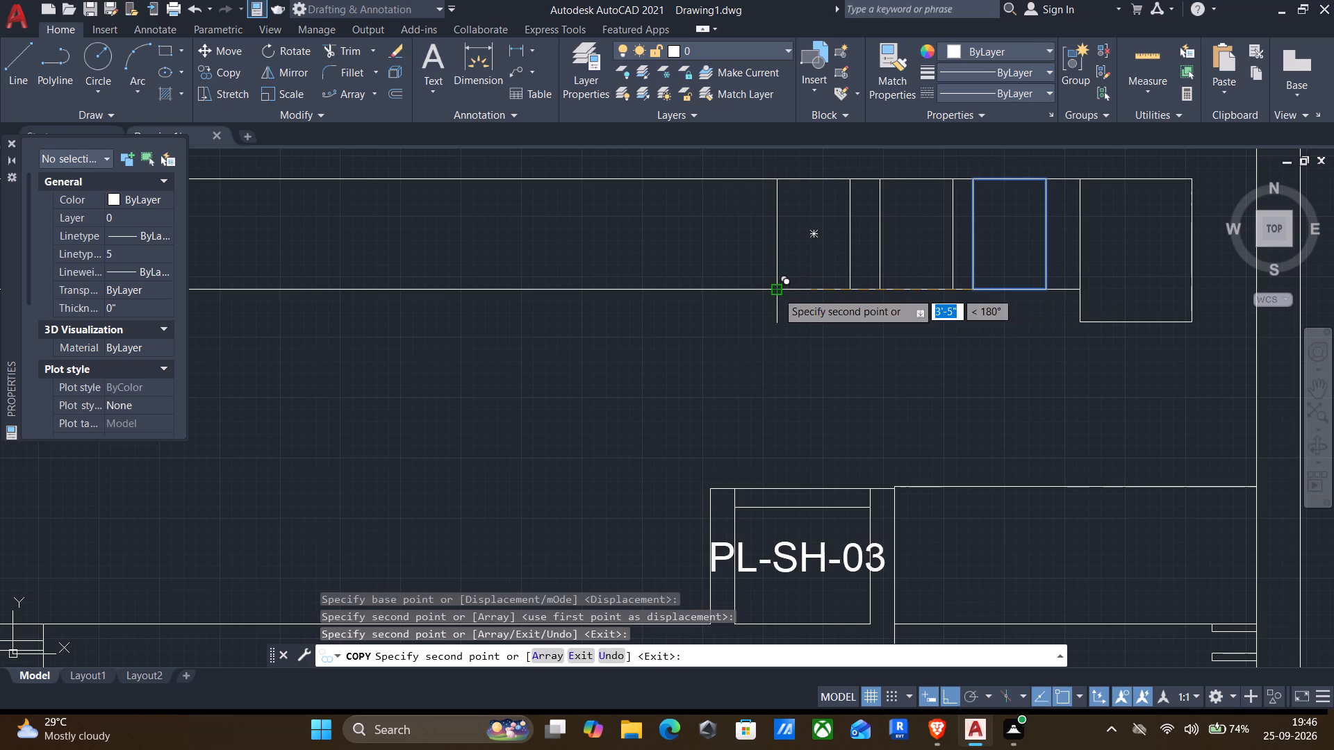
key(Escape)
Create a path array of the westernmost small rectangle along the lower of the two parallel lines.
scroll(780, 299, down, 1)
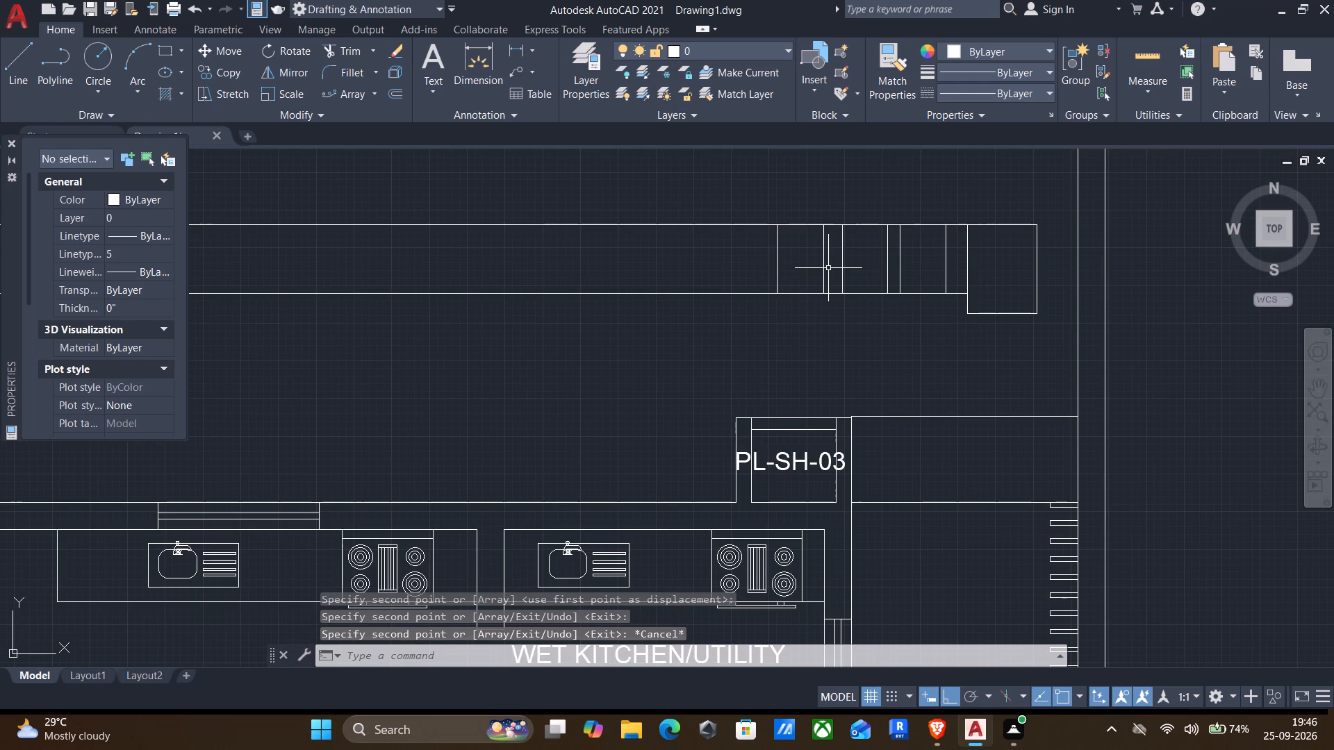
click(829, 268)
click(789, 253)
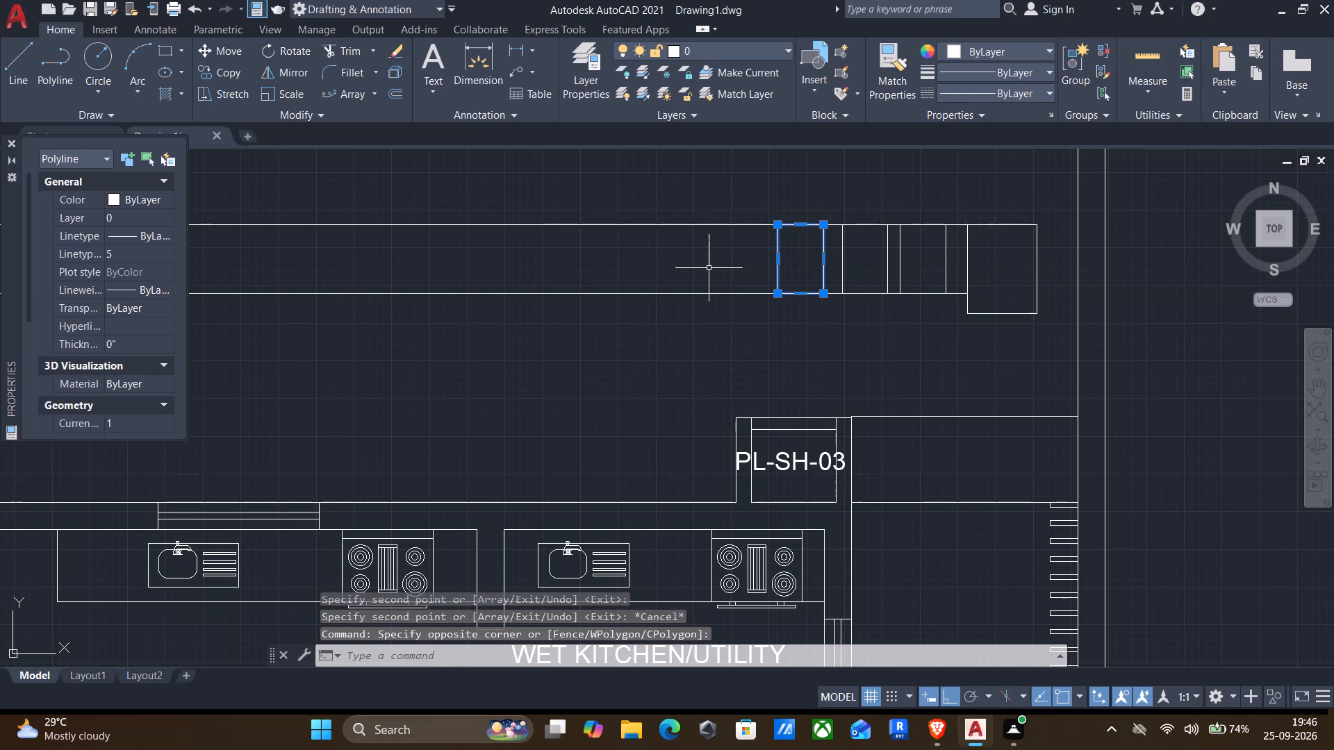
text(arr)
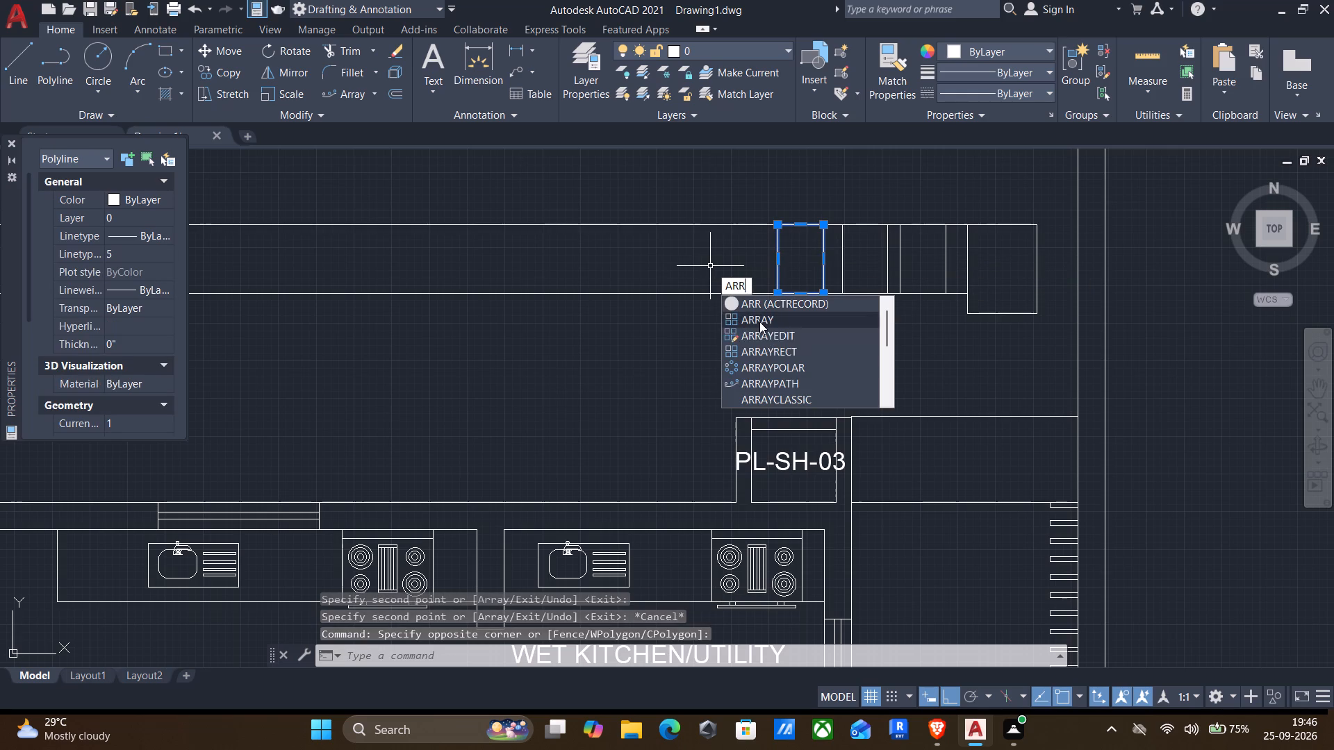
click(759, 322)
drag(799, 383, 759, 320)
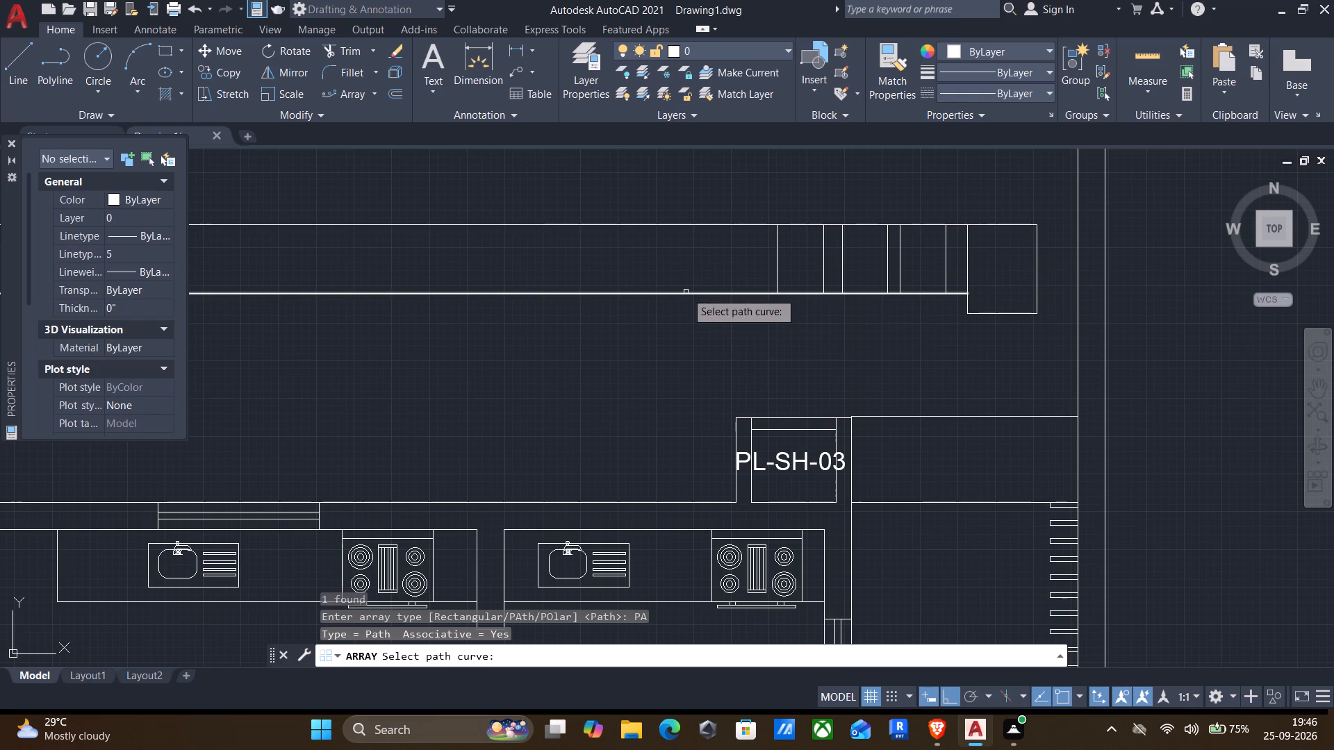
click(686, 292)
scroll(691, 295, down, 2)
middle_drag(693, 301, 965, 298)
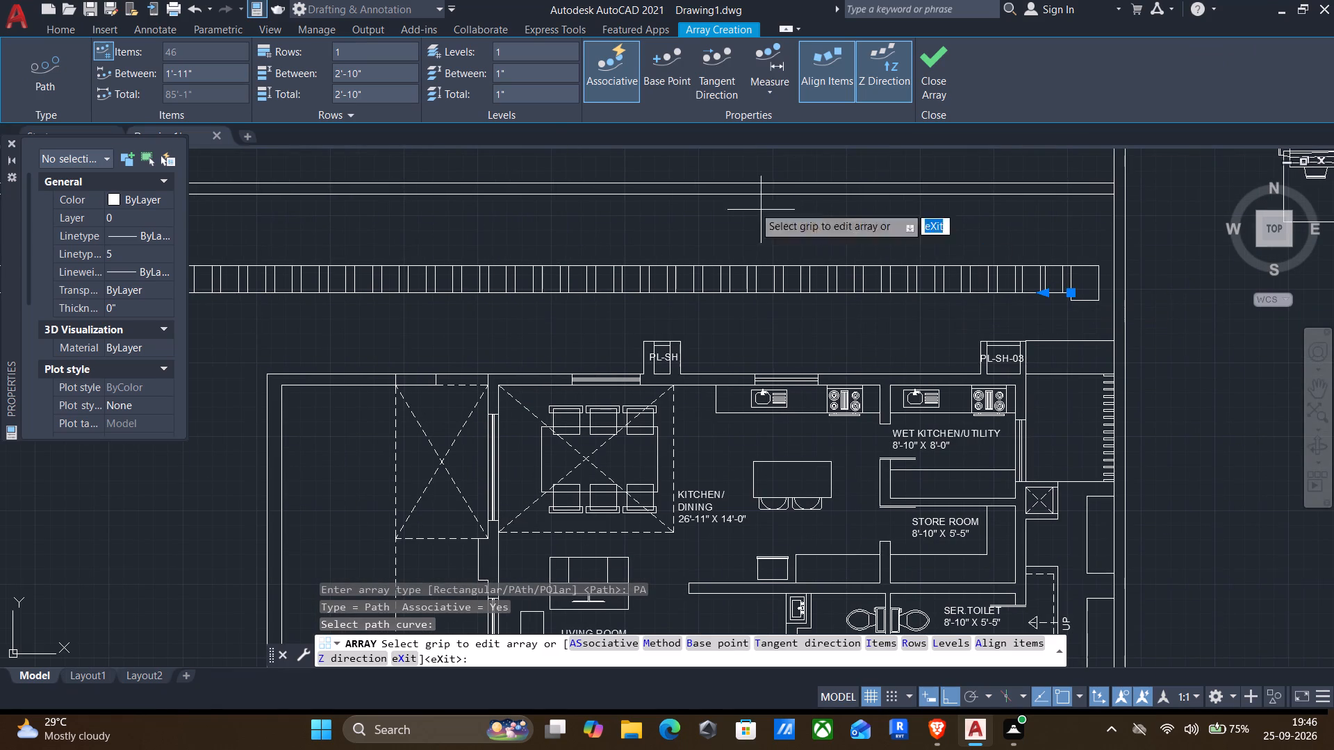
Set the path array to the Divide method with 30 items and finish it.
click(776, 90)
click(771, 132)
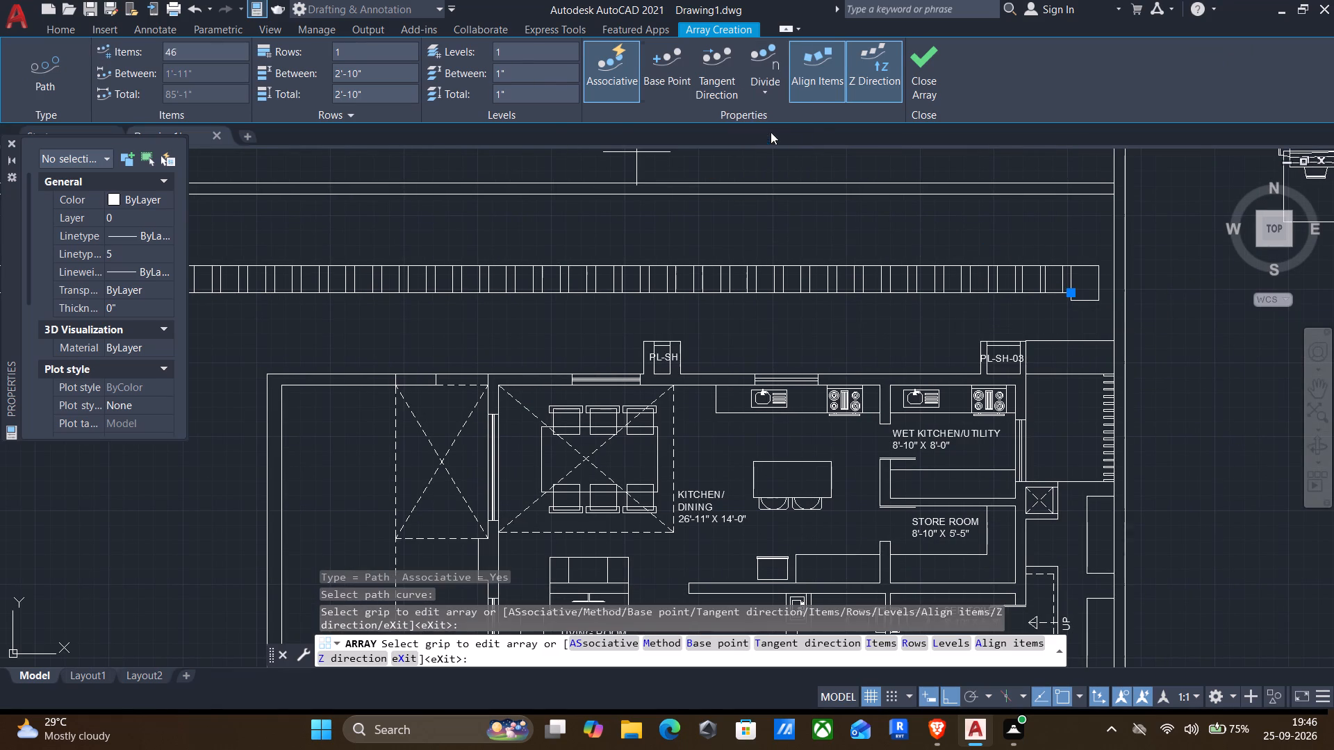
drag(191, 49, 38, 45)
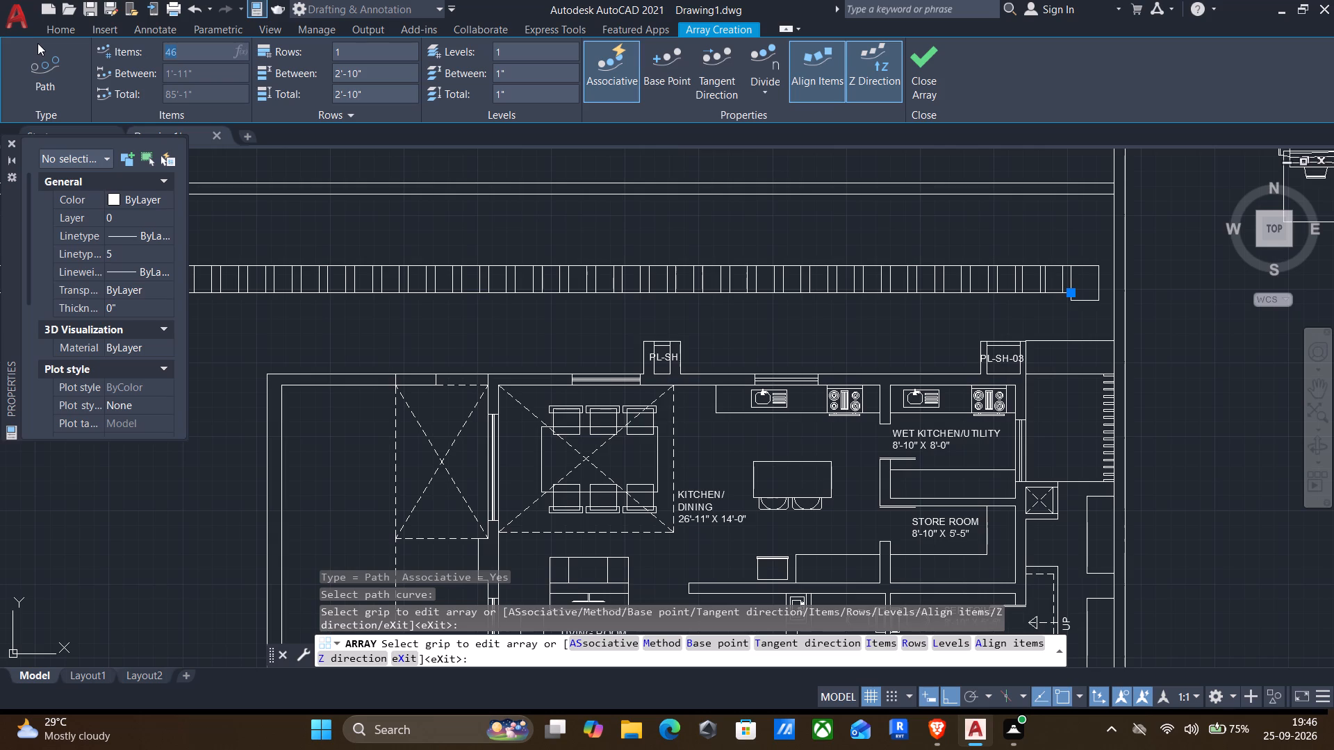
text(30)
key(Return)
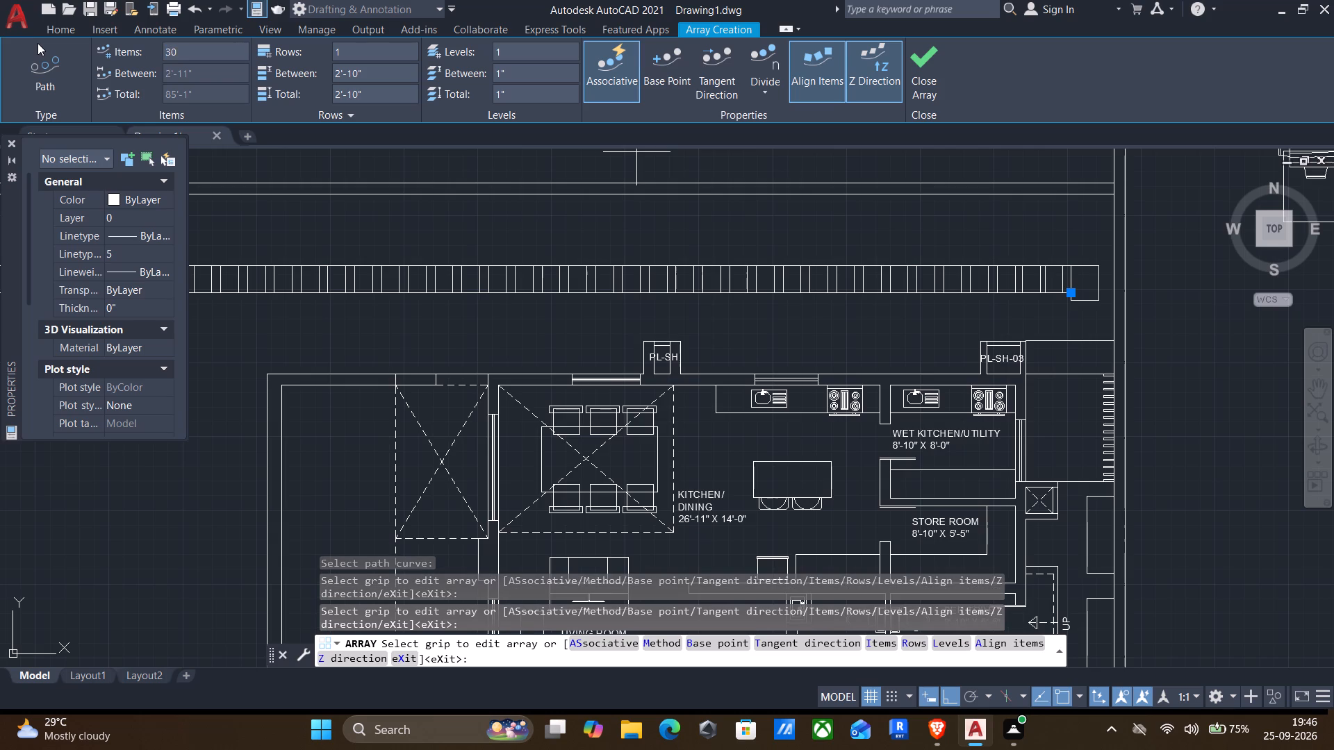
scroll(273, 219, down, 1)
middle_drag(304, 240, 504, 234)
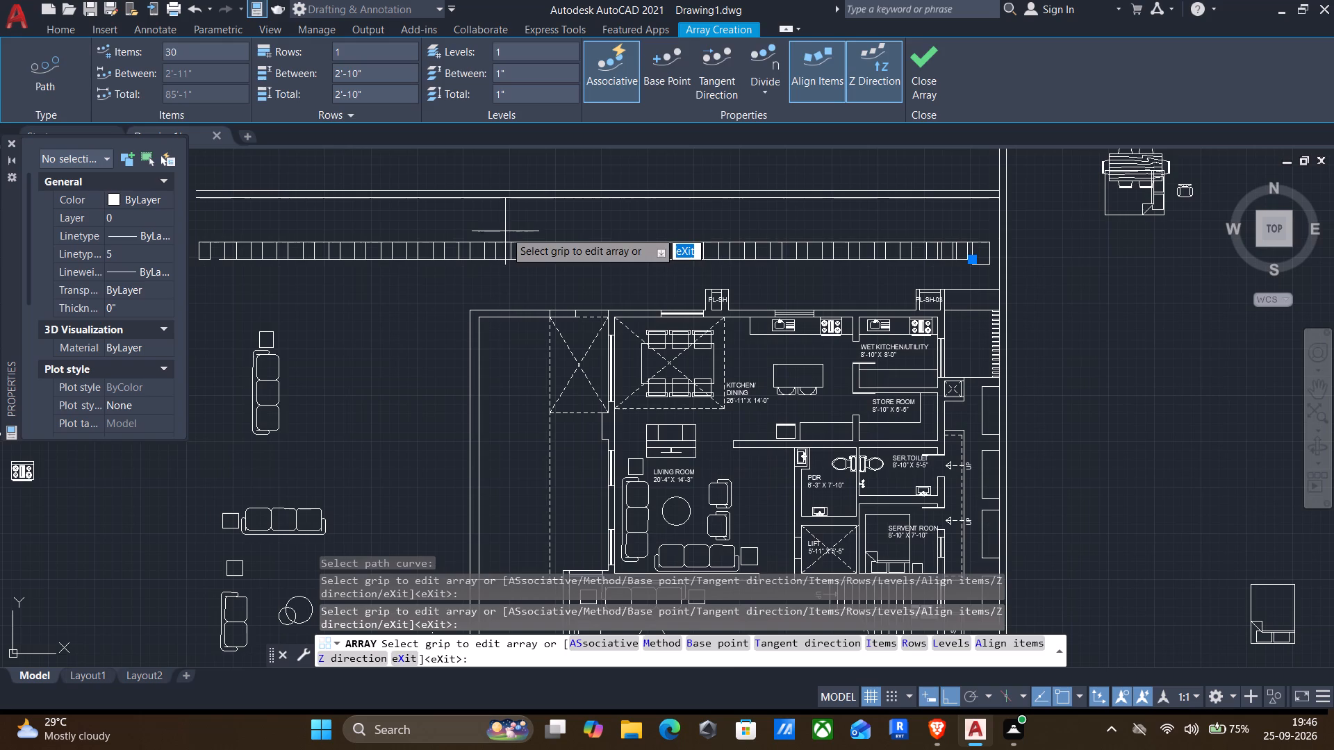
key(Return)
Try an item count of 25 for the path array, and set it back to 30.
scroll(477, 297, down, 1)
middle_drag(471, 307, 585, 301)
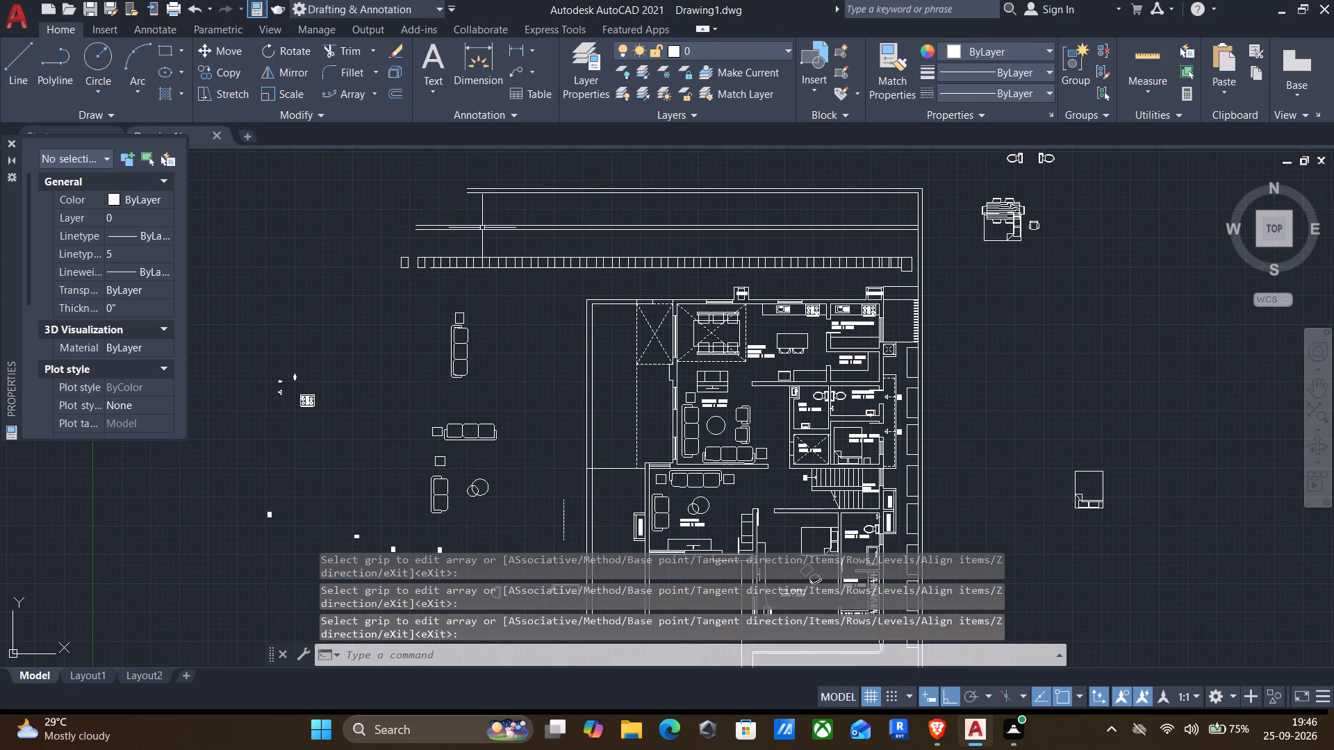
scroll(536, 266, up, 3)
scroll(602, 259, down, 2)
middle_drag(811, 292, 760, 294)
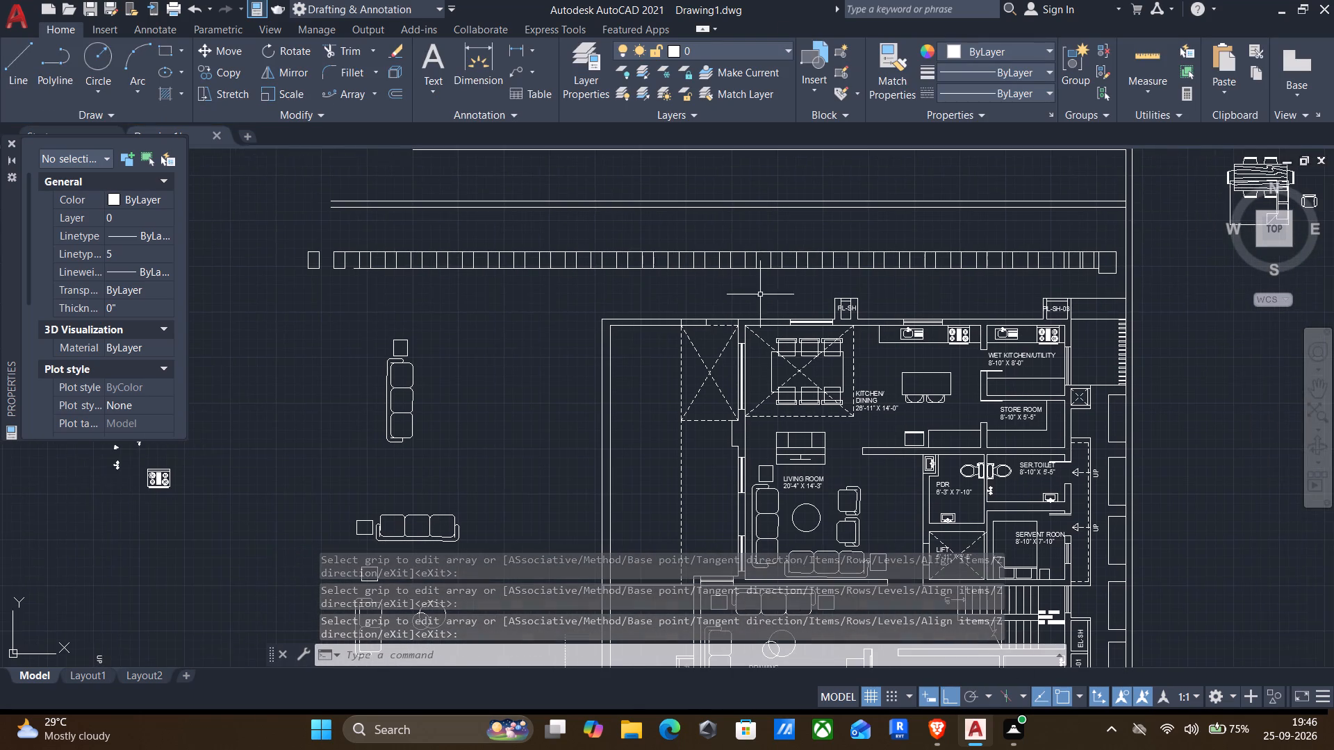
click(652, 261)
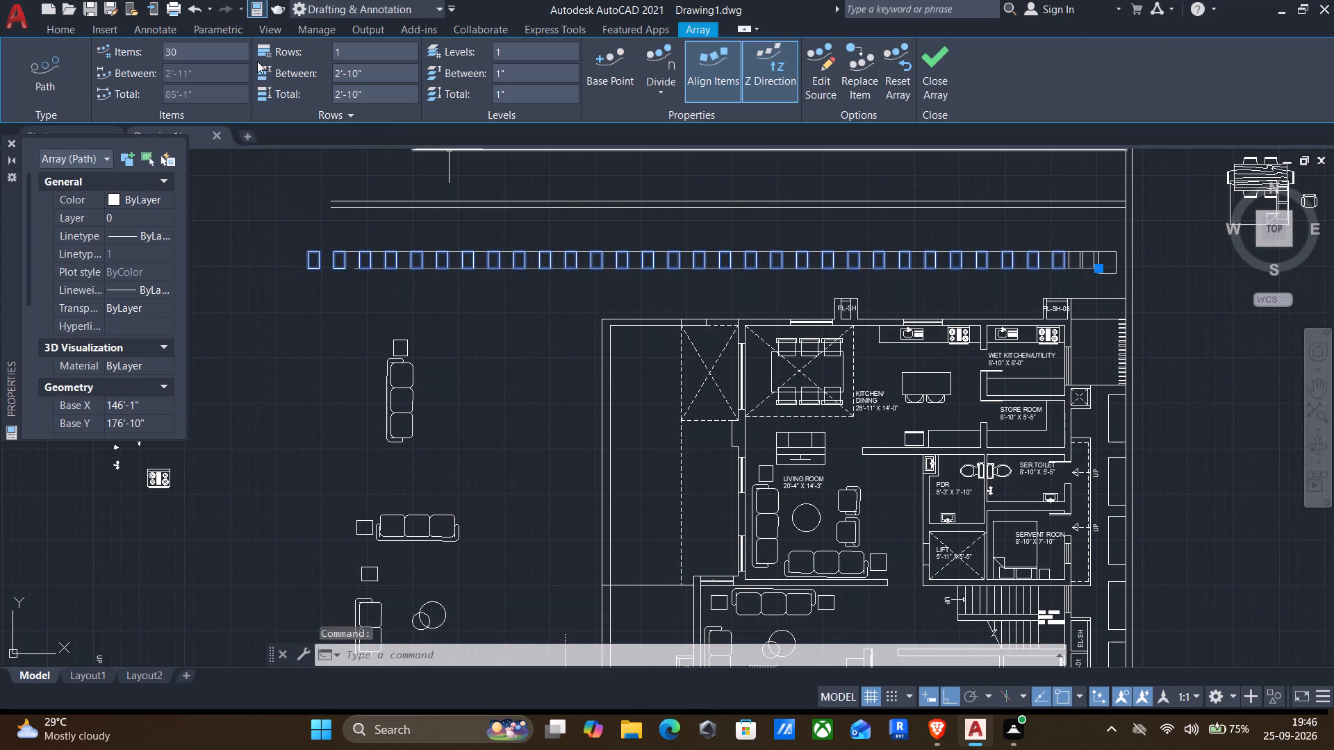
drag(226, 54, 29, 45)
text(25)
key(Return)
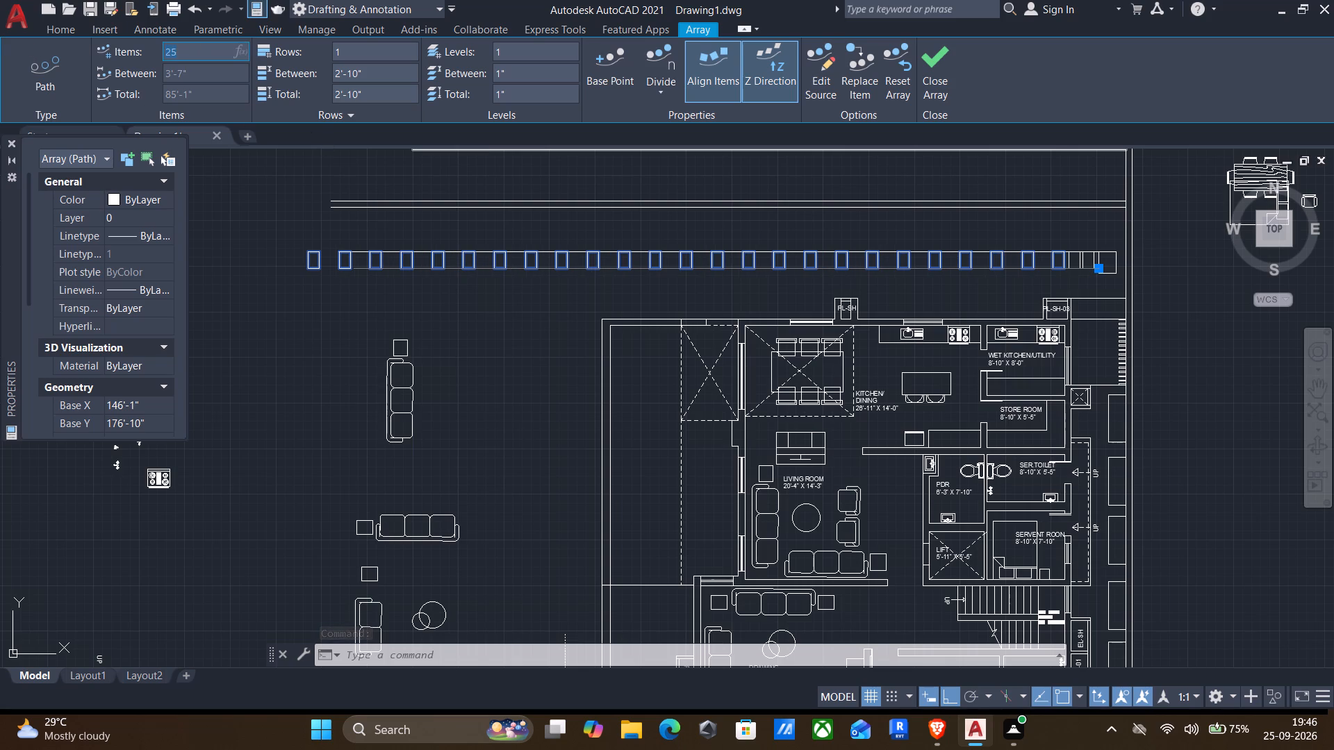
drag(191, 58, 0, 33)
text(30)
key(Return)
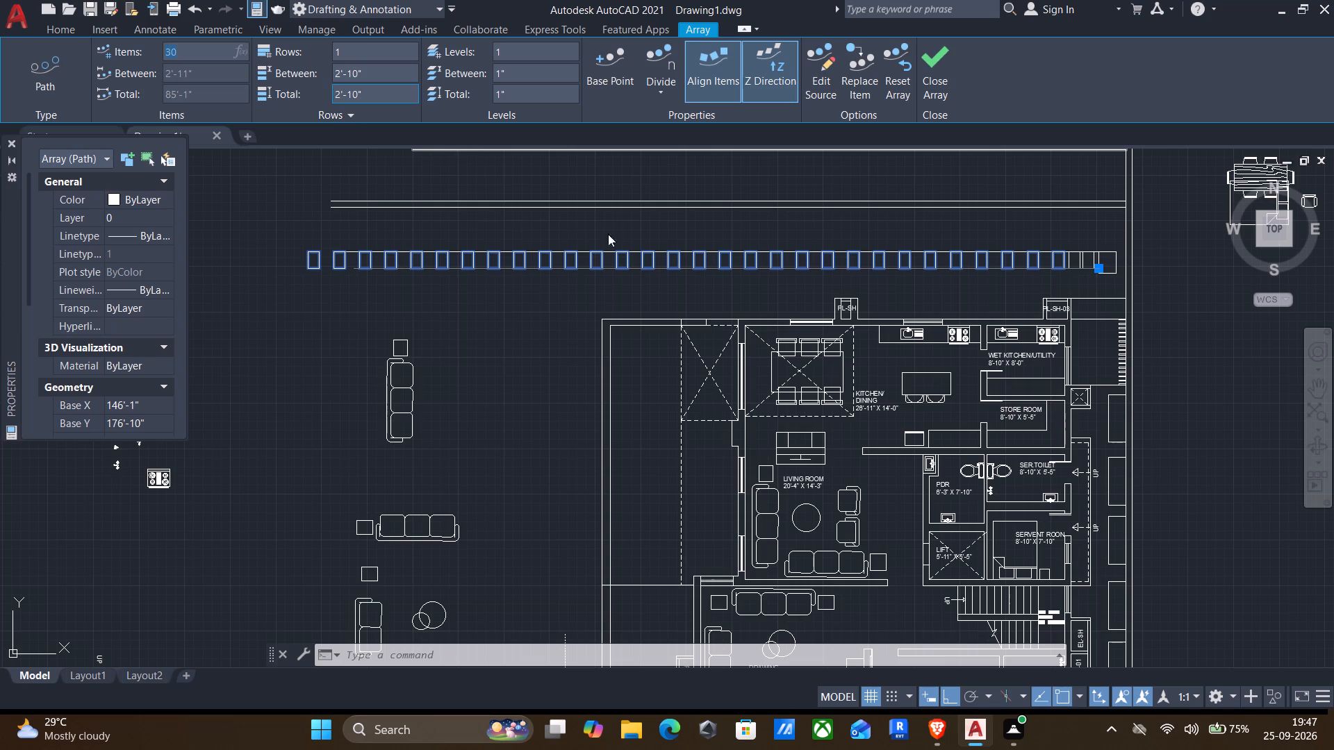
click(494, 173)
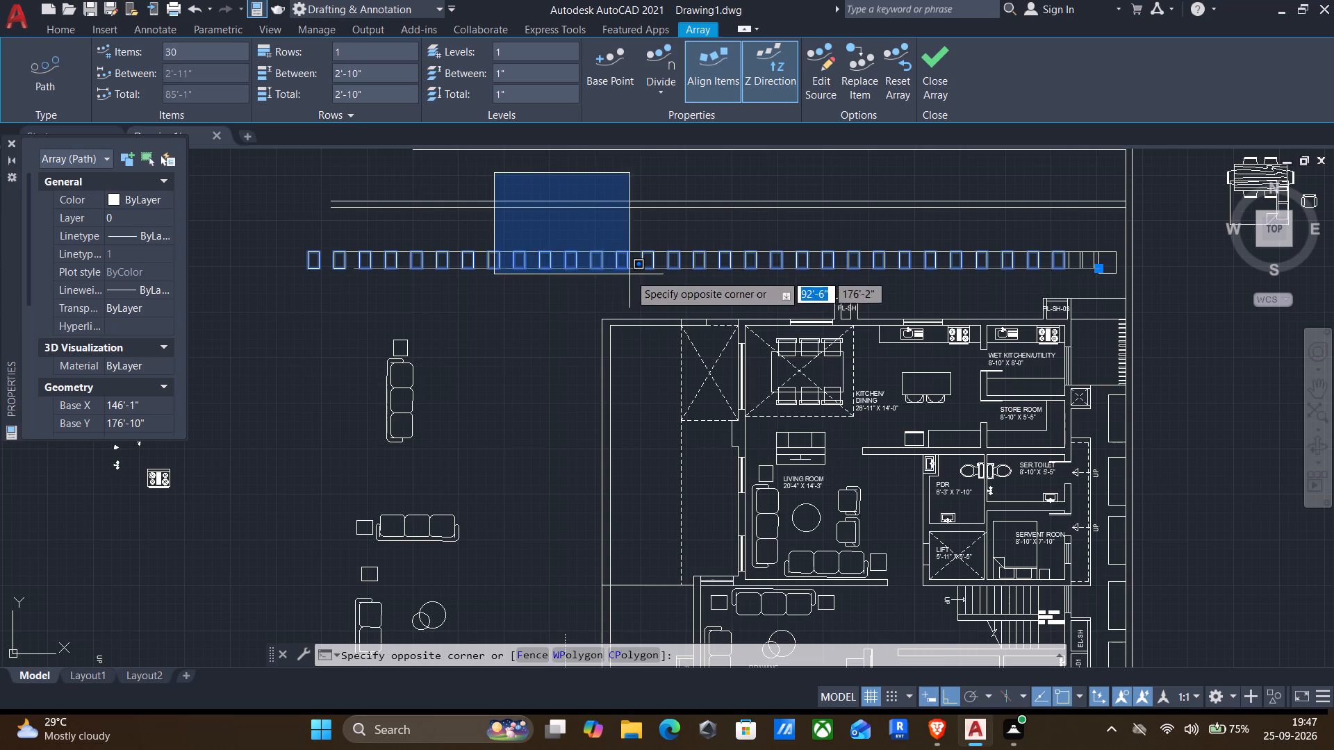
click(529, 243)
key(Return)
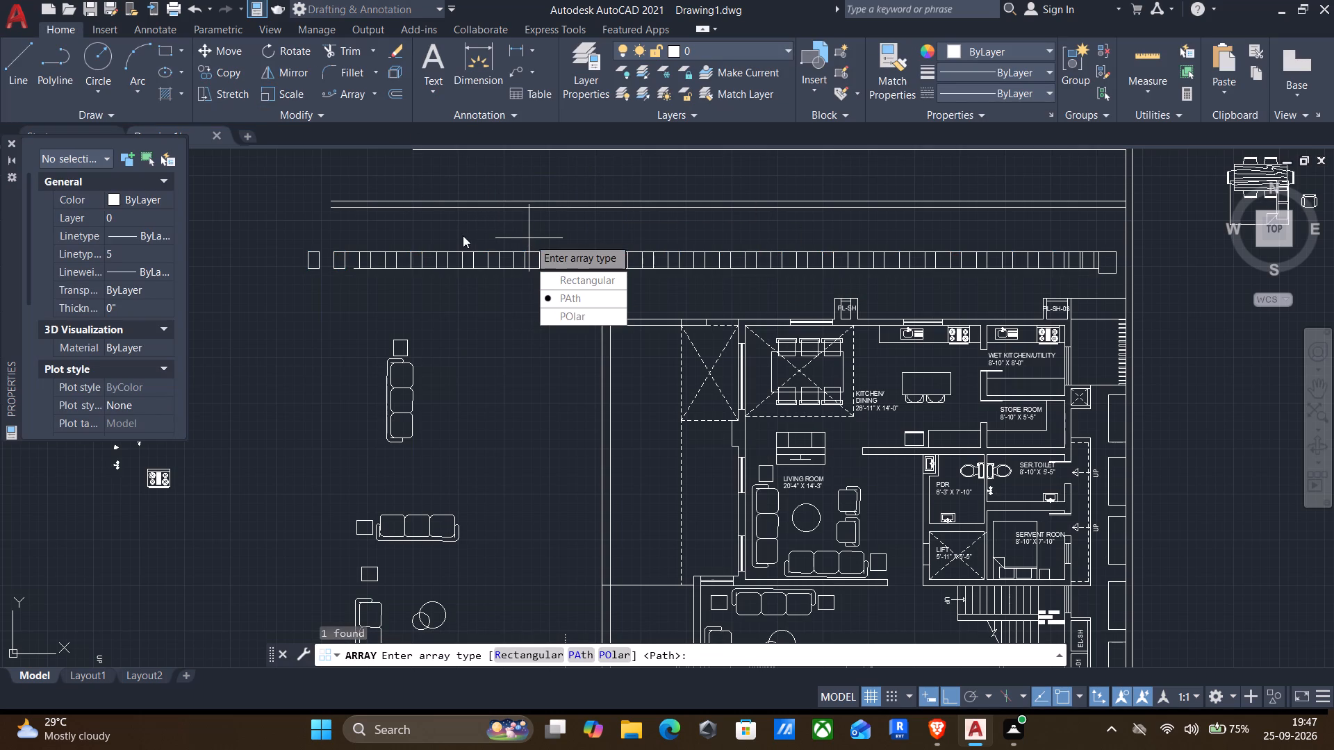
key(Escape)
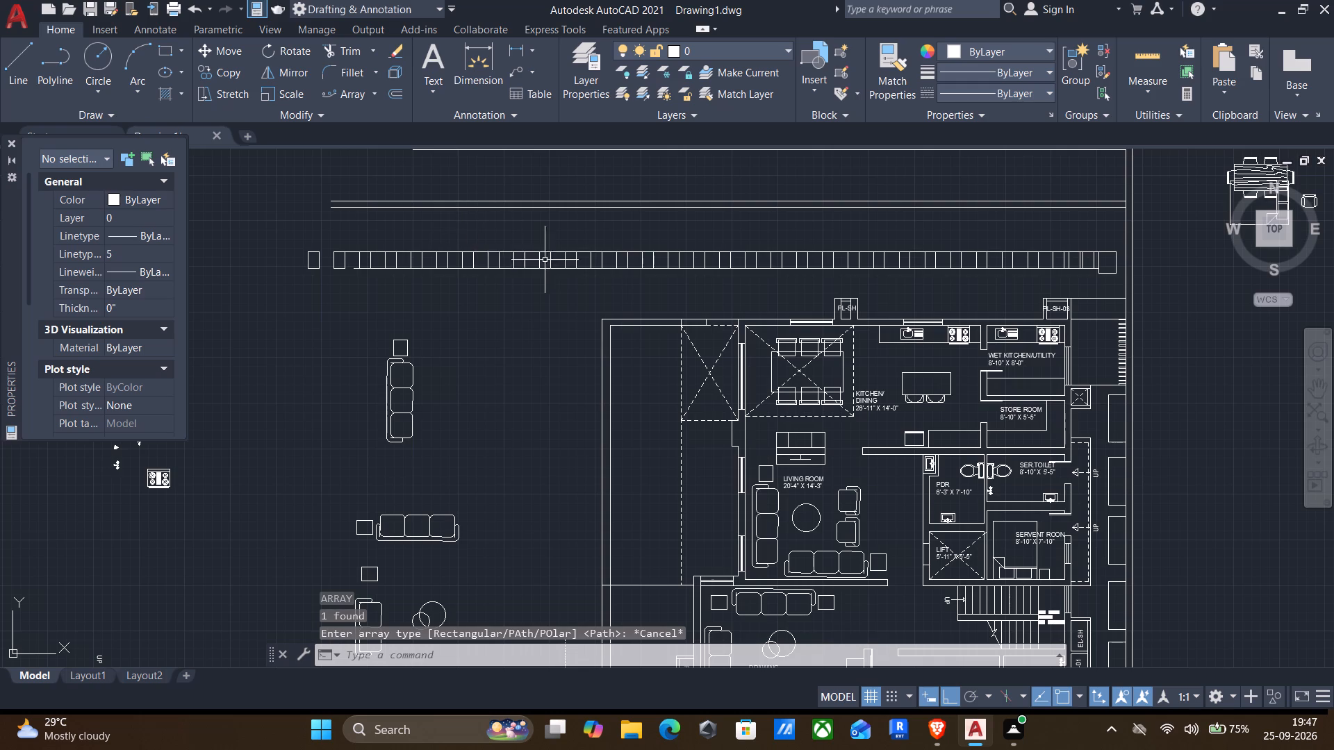
Explode the 30-item path array into separate rectangles.
click(550, 263)
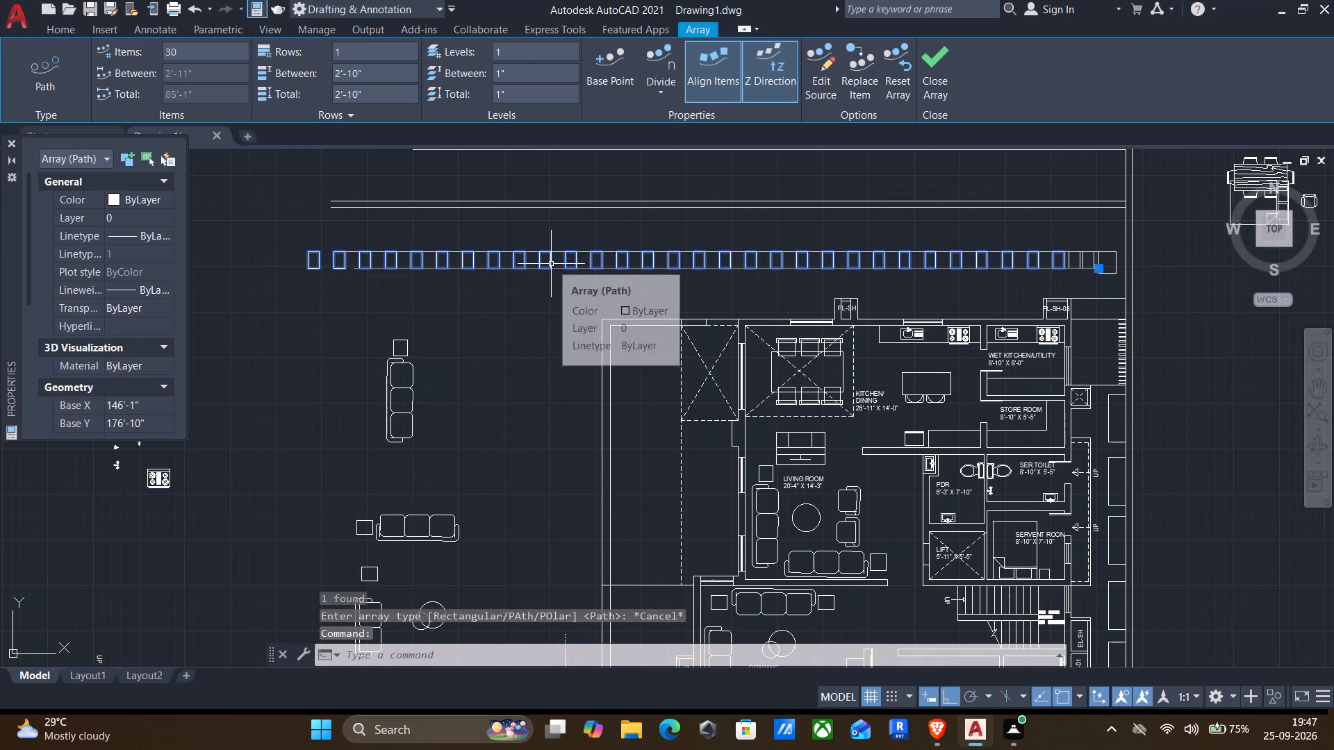
key(x)
key(Return)
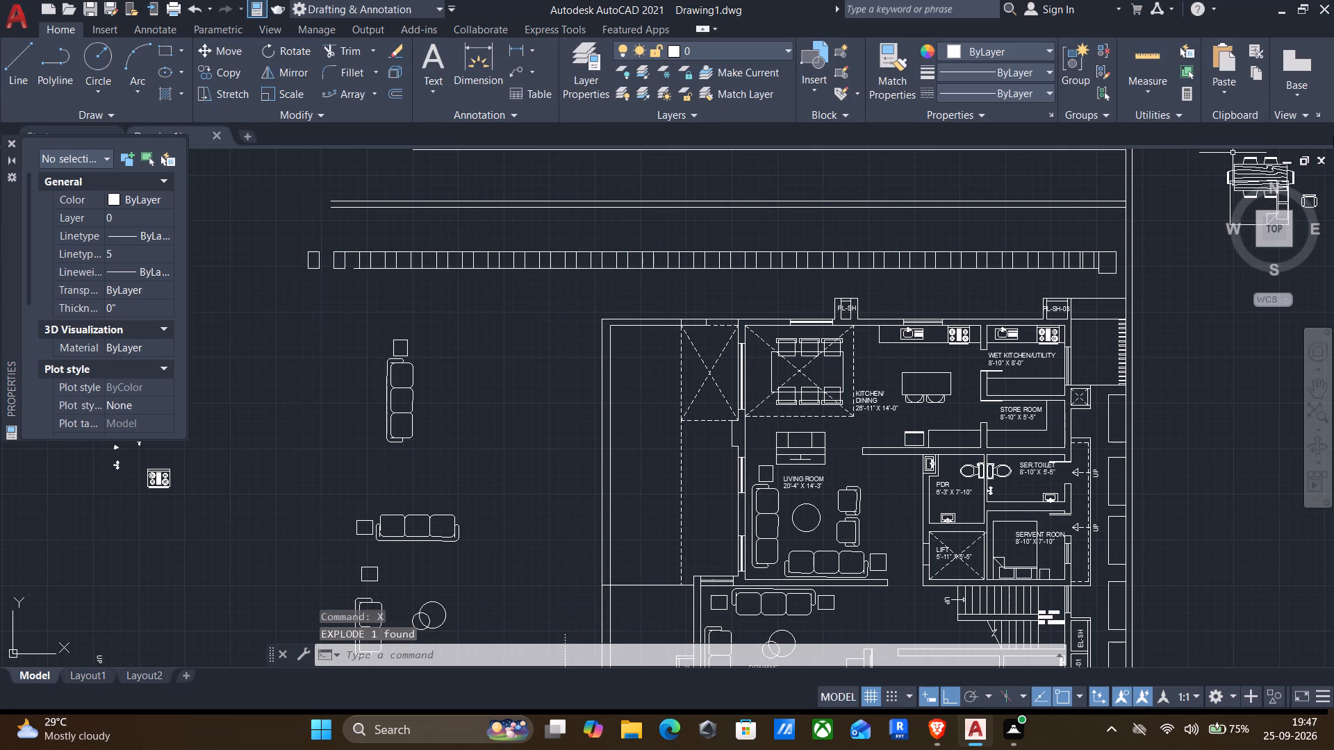
Stretch the top edges of two strip rectangles about 1'-0" north: the one just northwest of PL-SH-03 and the third one west of it.
middle_drag(1062, 281, 1015, 296)
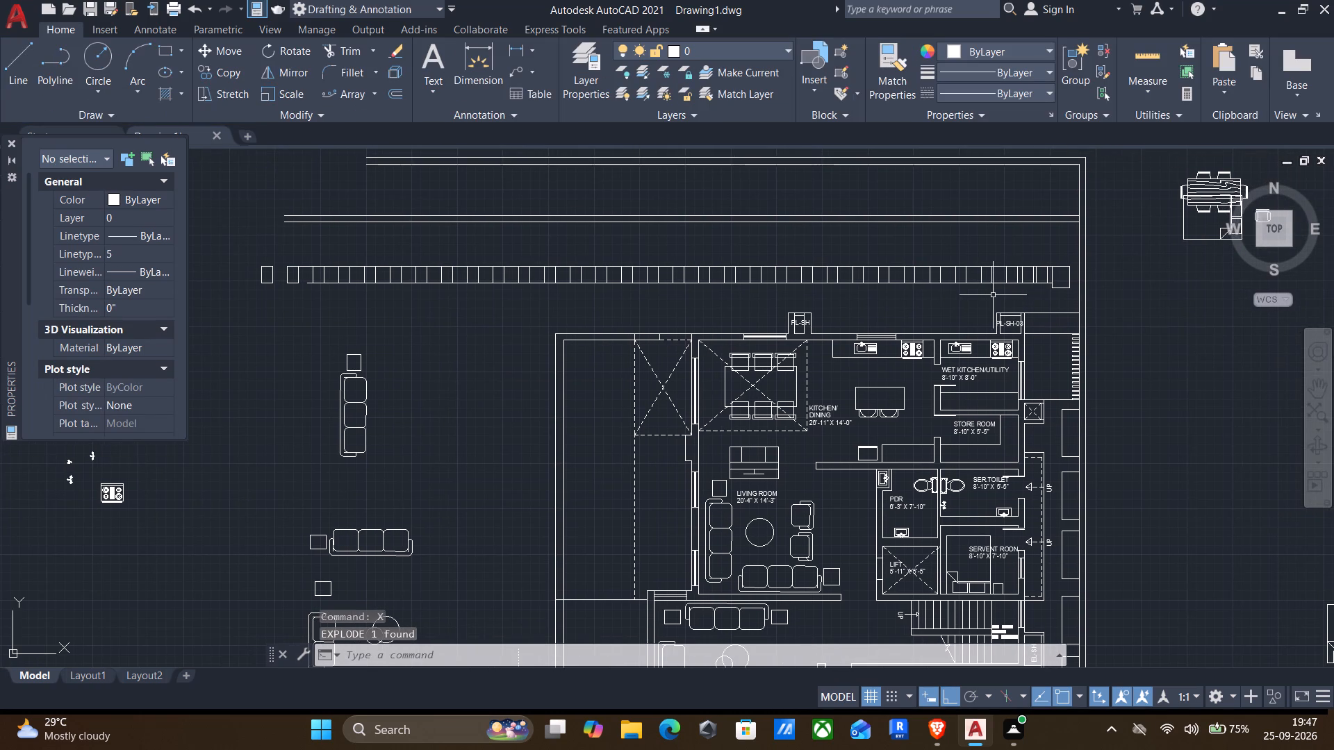
scroll(1029, 292, up, 1)
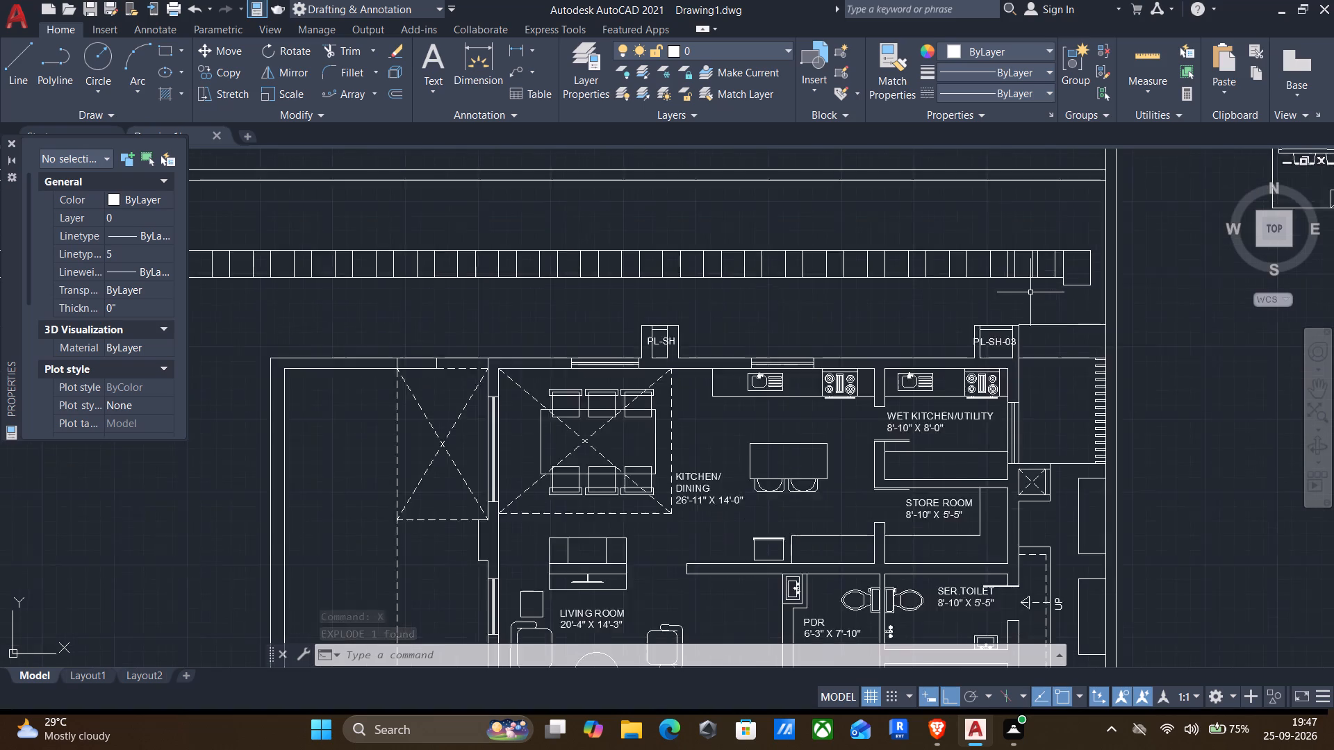
scroll(1030, 292, up, 1)
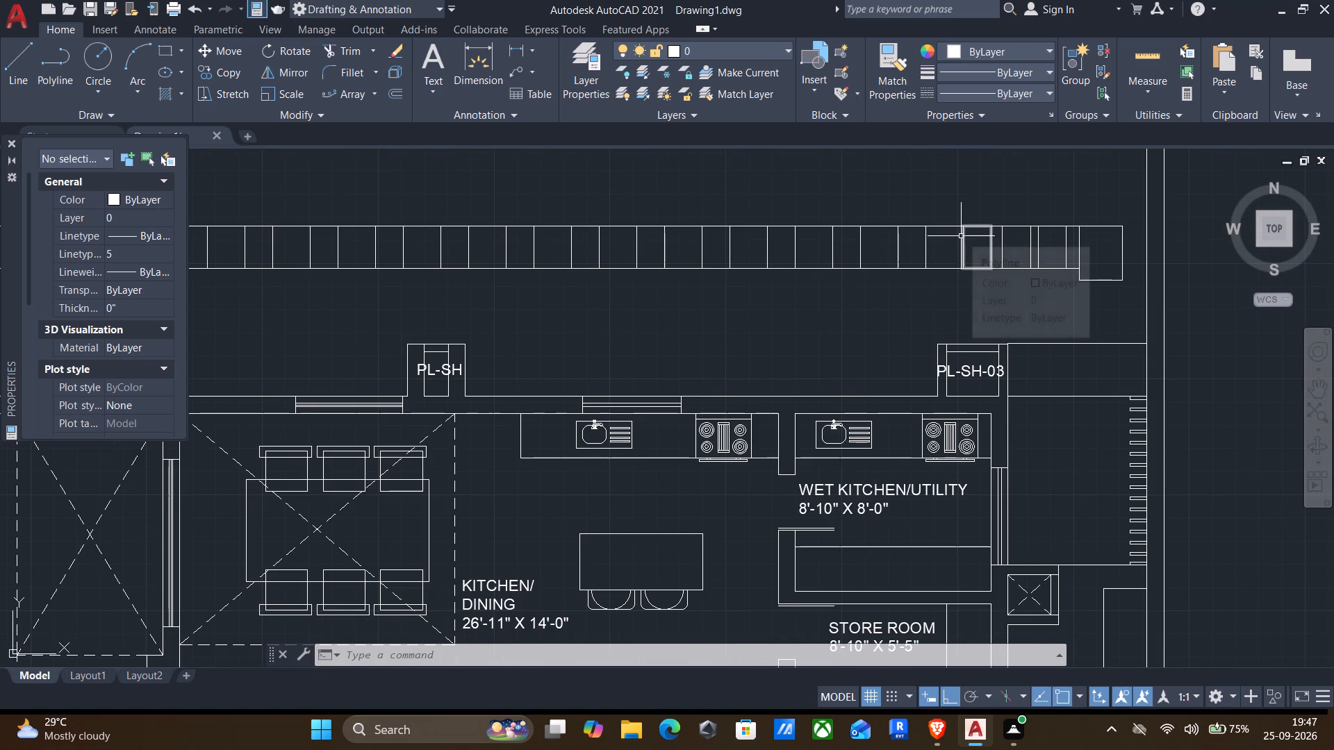
click(927, 250)
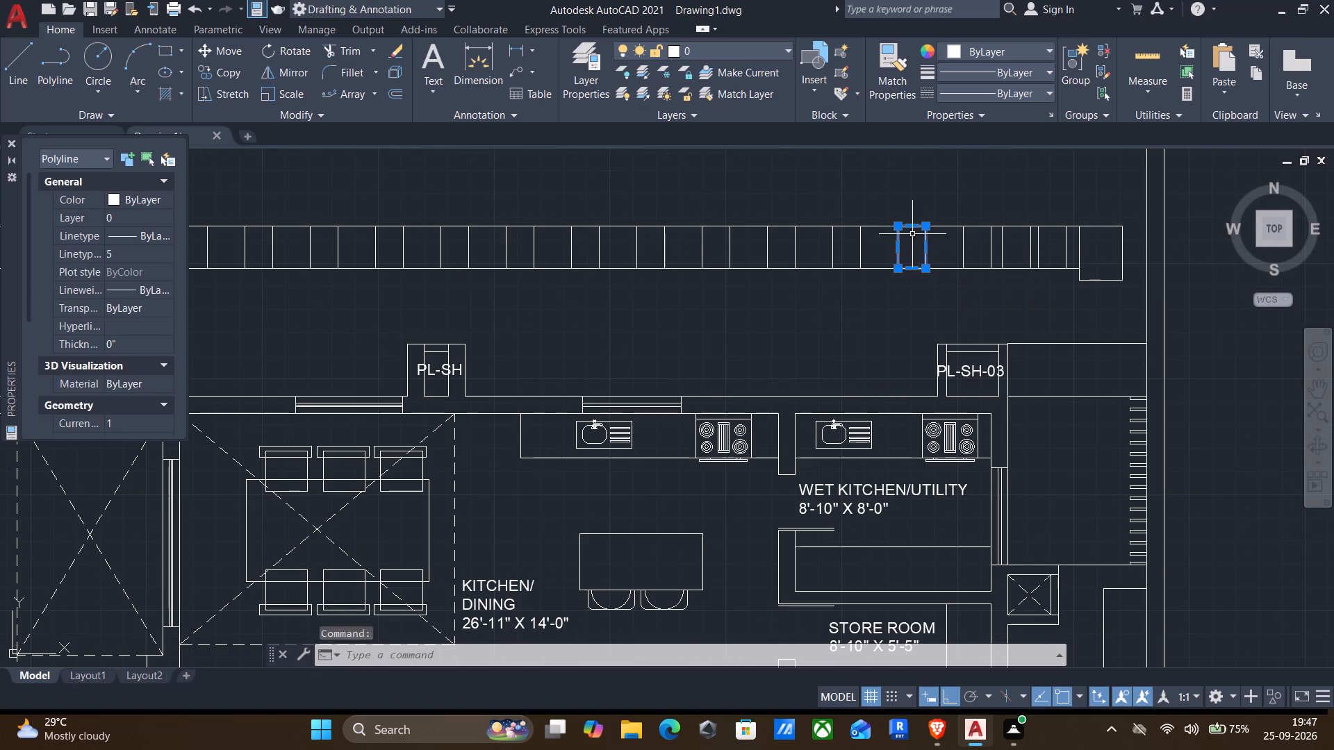
drag(909, 228, 909, 206)
click(909, 206)
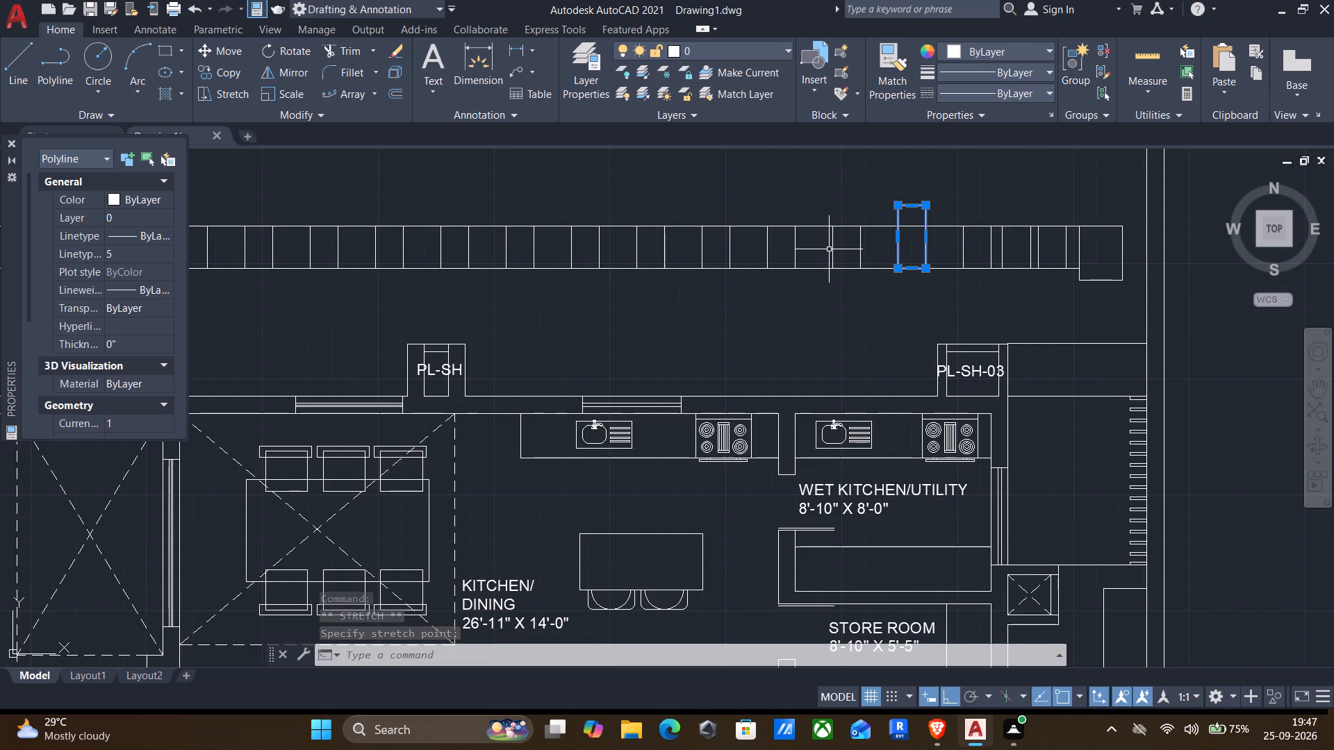
click(710, 226)
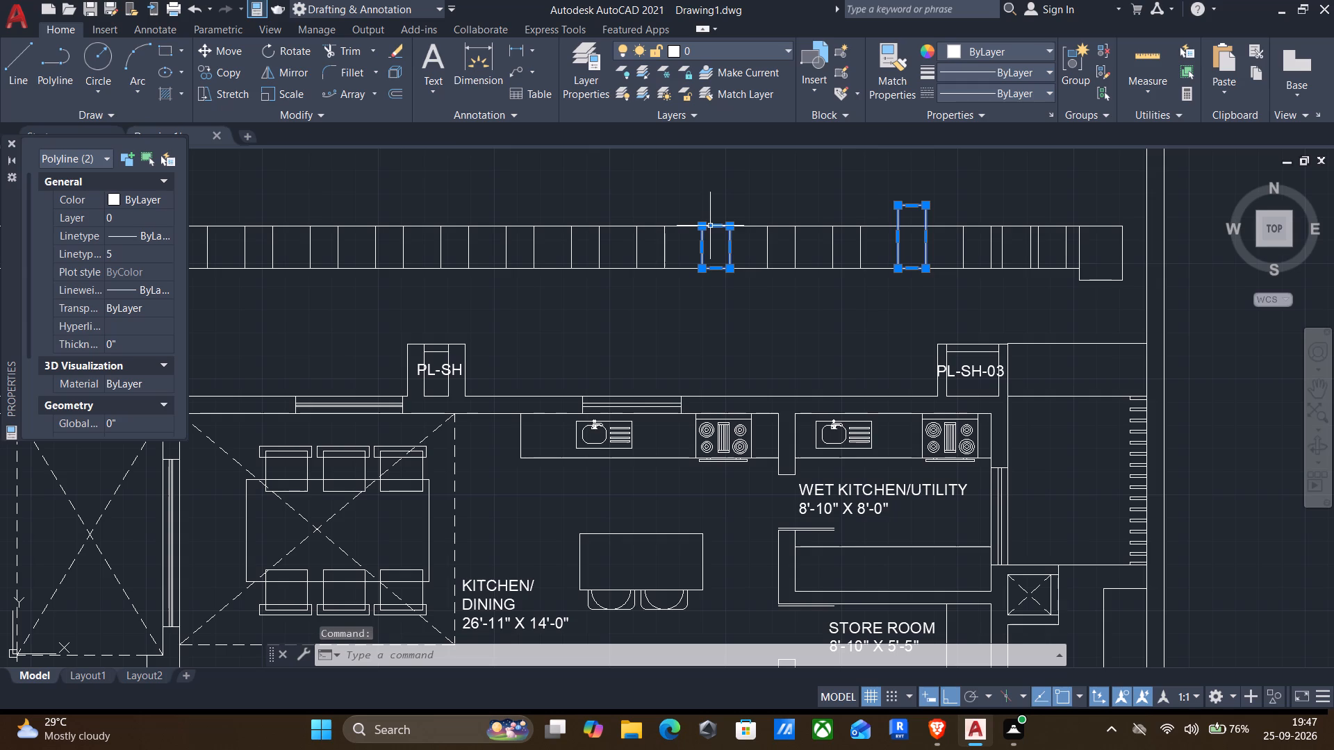
drag(716, 225, 716, 203)
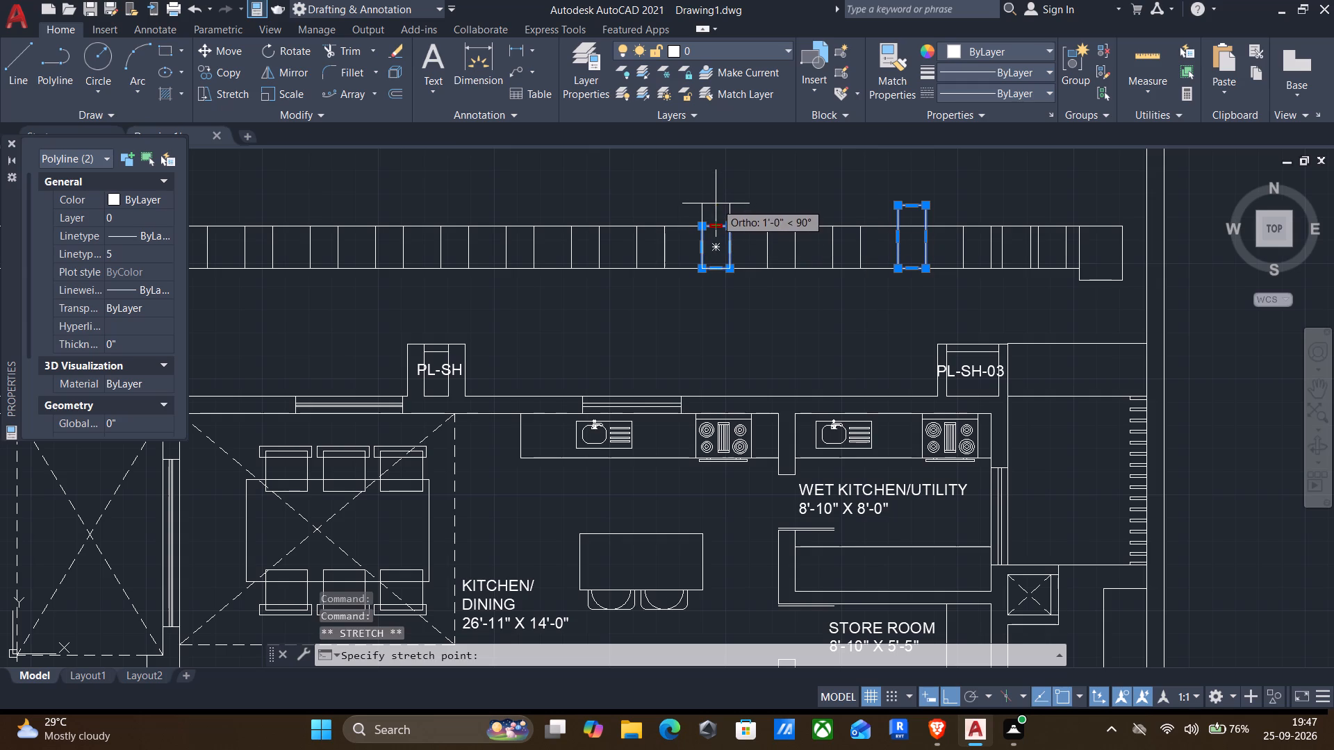
drag(716, 203, 715, 204)
drag(732, 204, 742, 204)
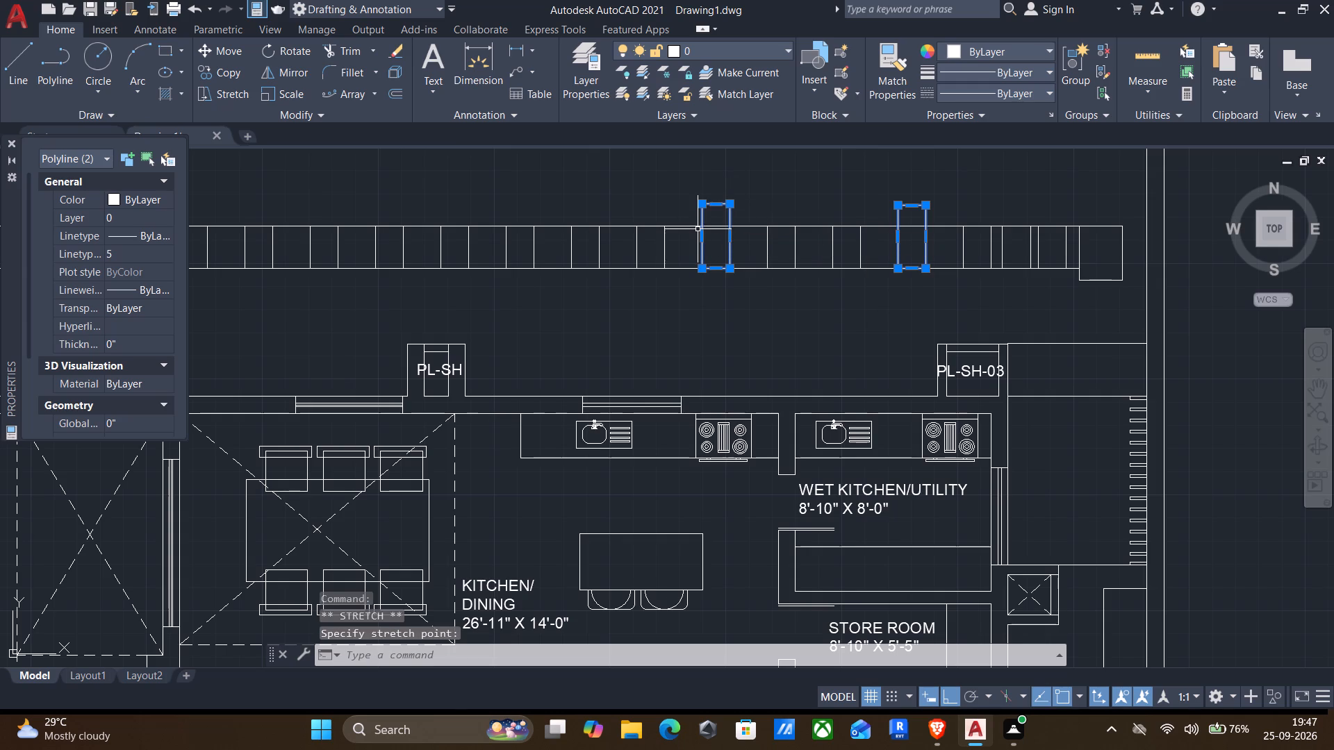
Stretch the top edges of two more rectangles about 1' north, continuing west at every third rectangle of the strip.
middle_click(943, 273)
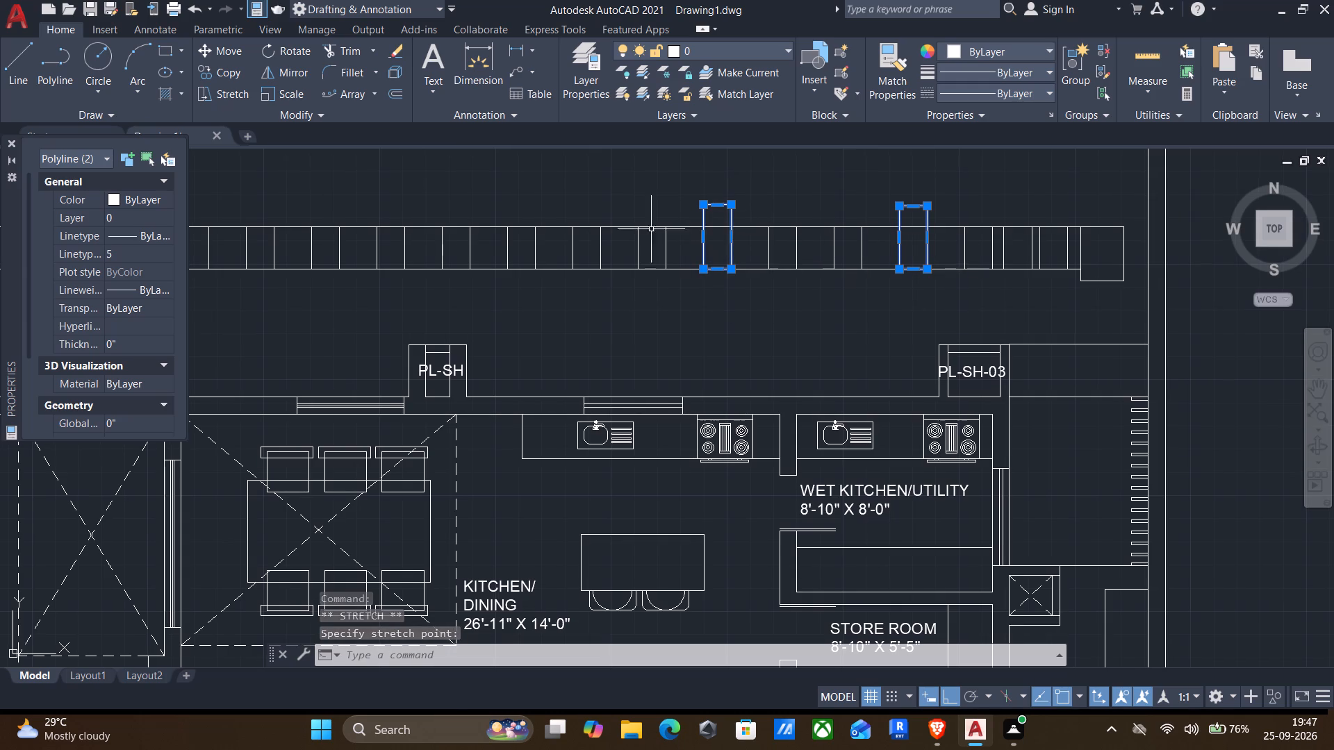
click(513, 226)
drag(518, 224, 520, 203)
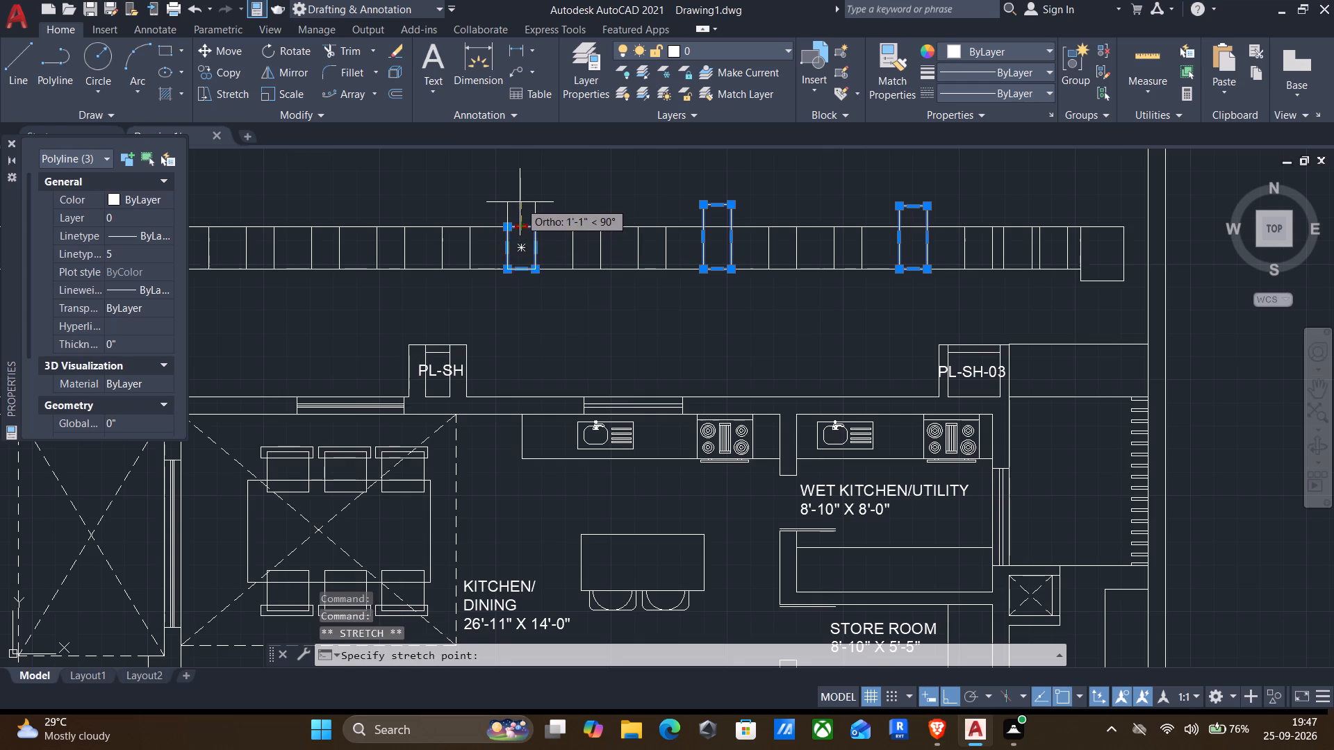
click(520, 202)
scroll(518, 215, down, 2)
middle_drag(517, 244, 648, 238)
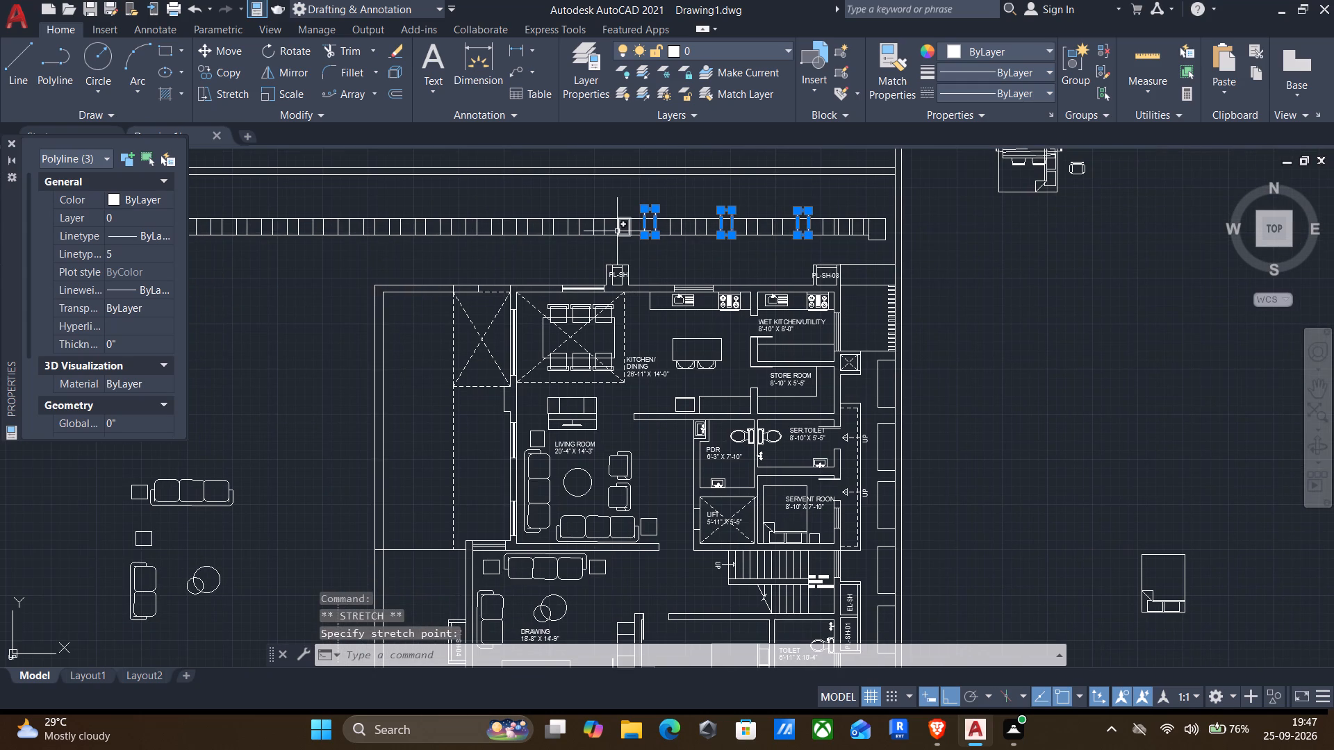
click(572, 226)
click(572, 219)
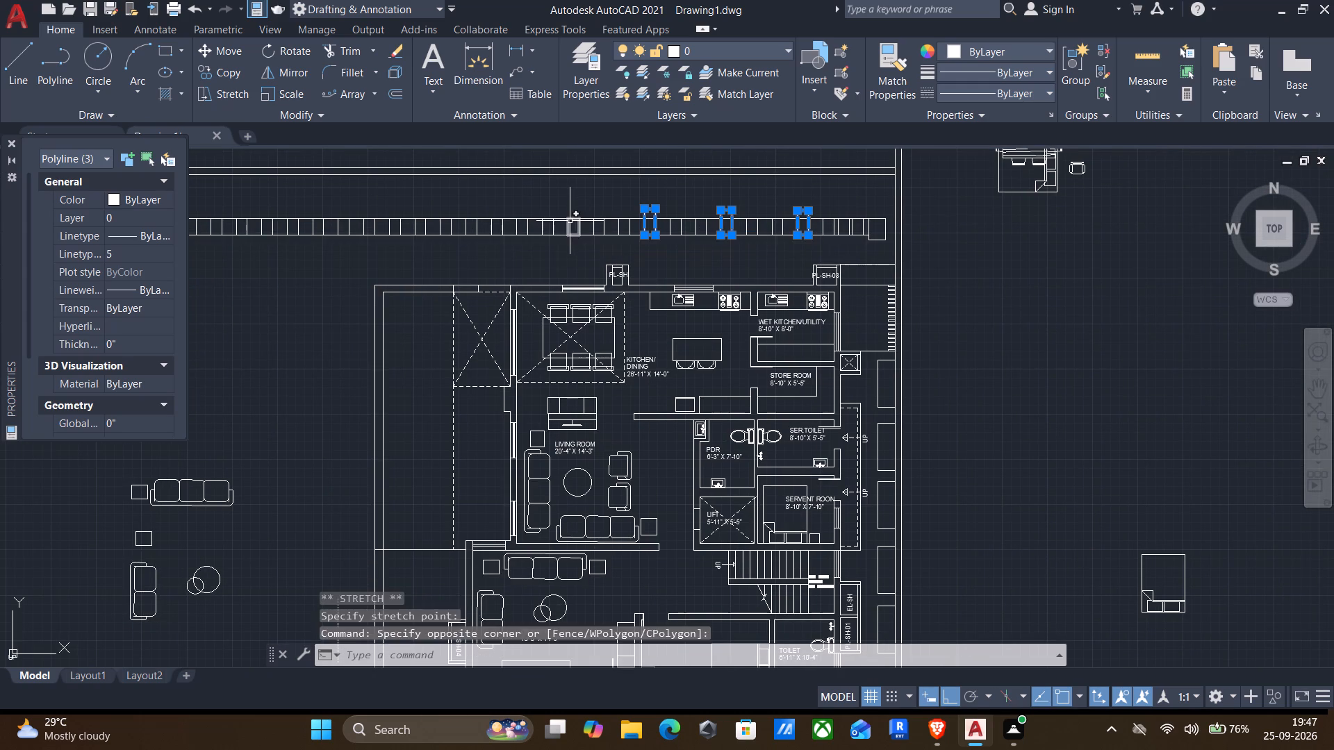
click(570, 222)
scroll(570, 215, up, 3)
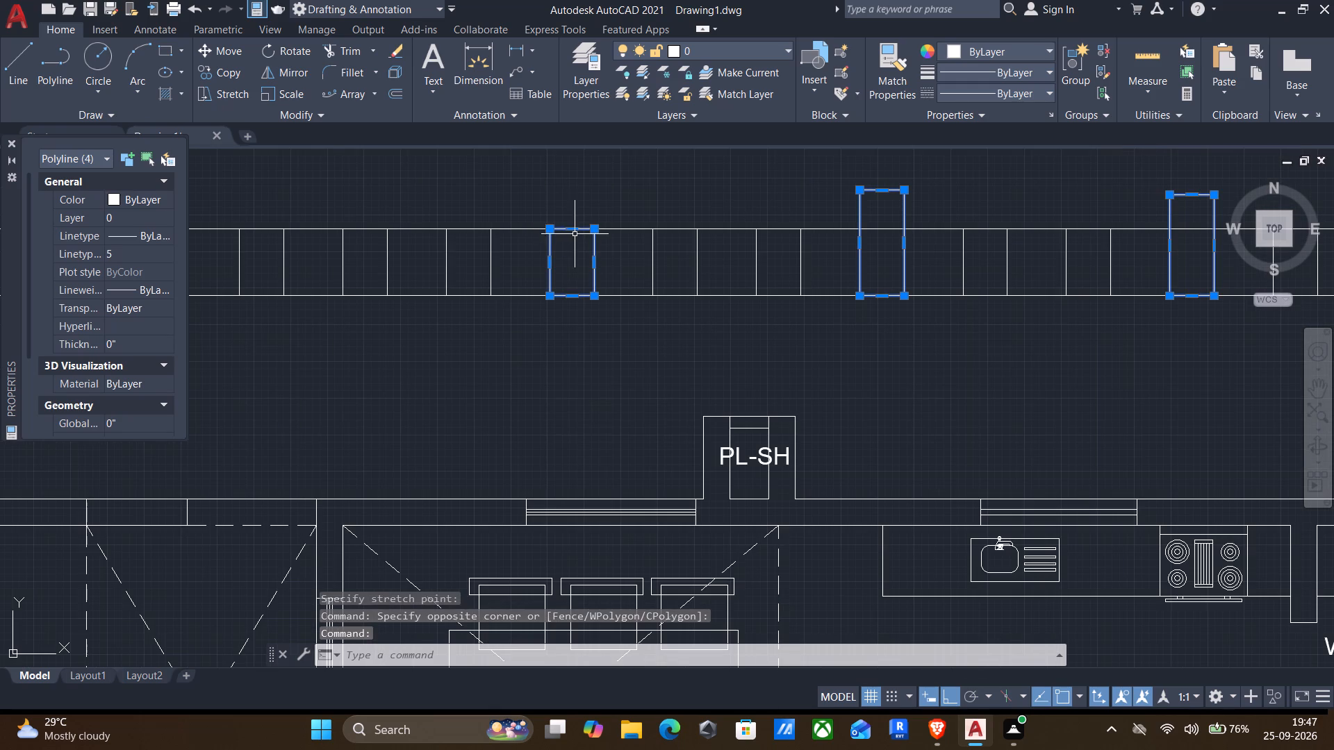
drag(573, 225, 571, 199)
click(571, 198)
scroll(570, 204, down, 2)
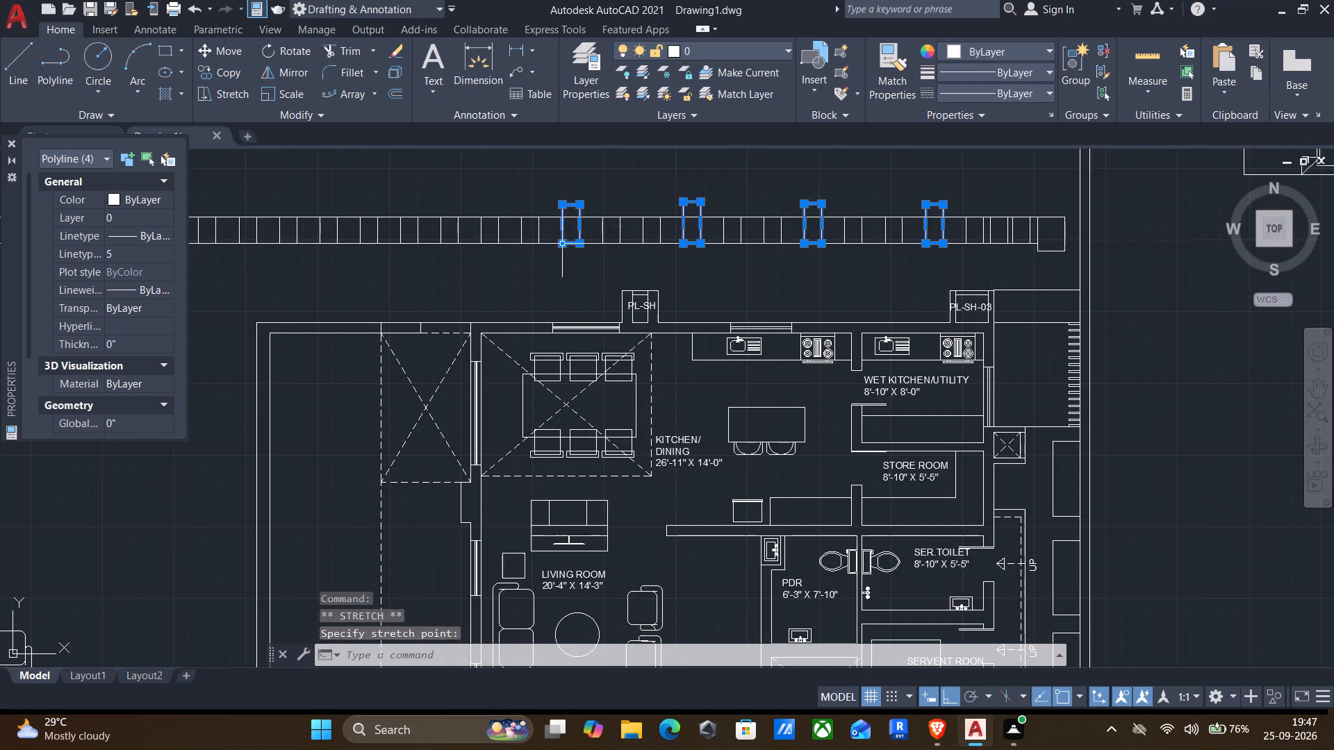
Stretch the top edge of the next third rectangle to the west in the strip about 1'-2" north.
middle_drag(566, 254, 658, 238)
middle_drag(659, 240, 796, 265)
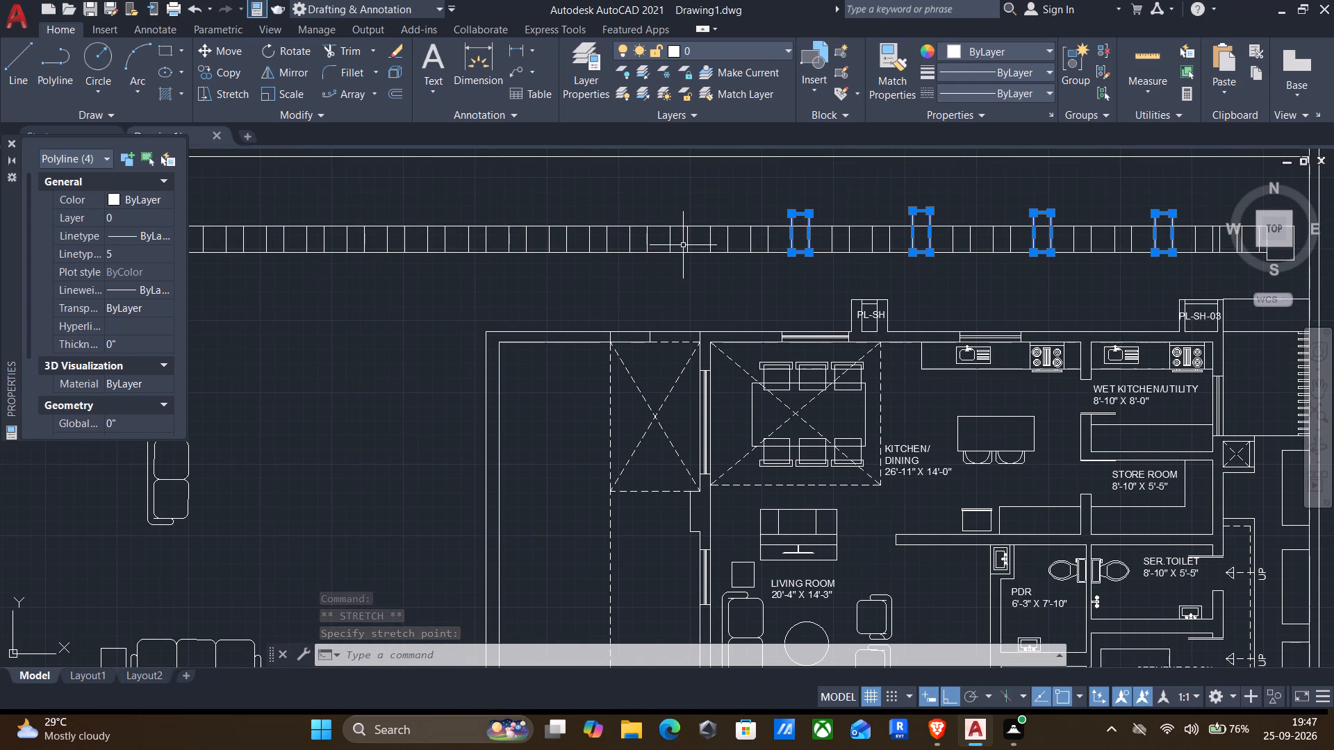
click(674, 224)
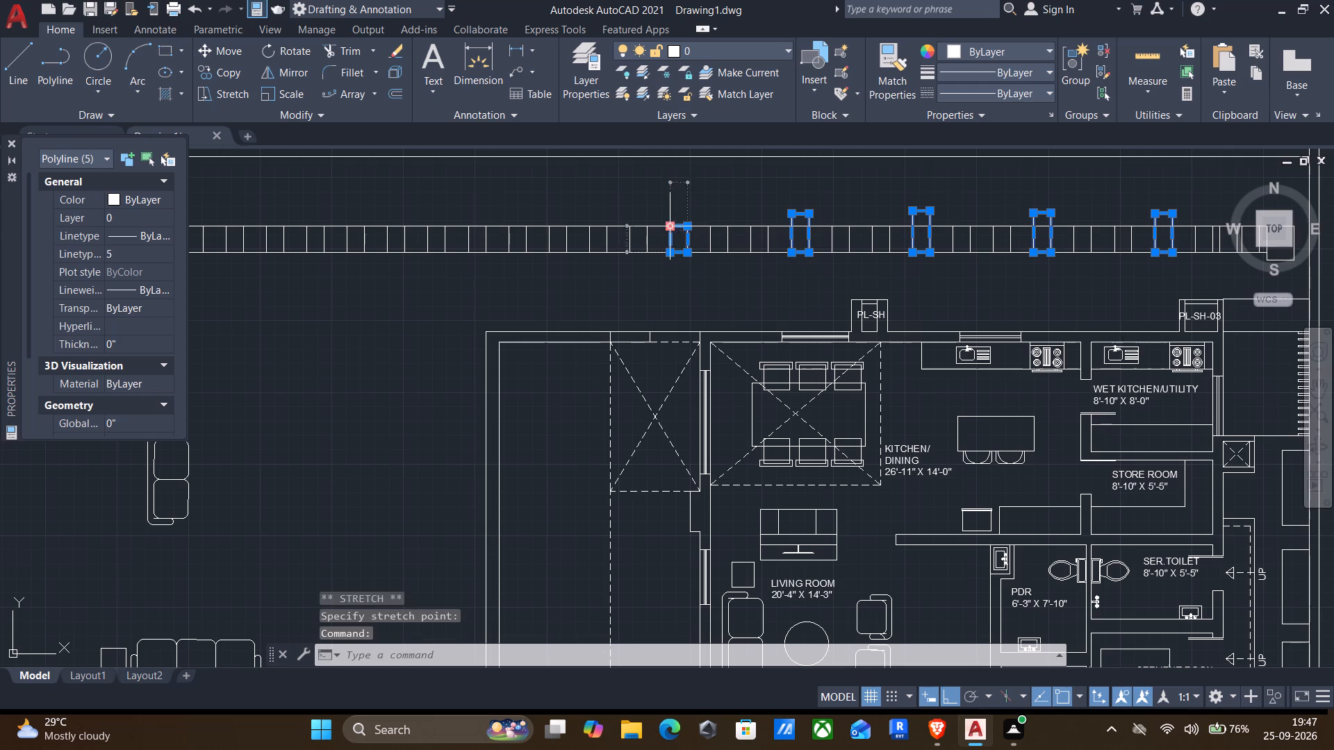
drag(682, 226, 682, 210)
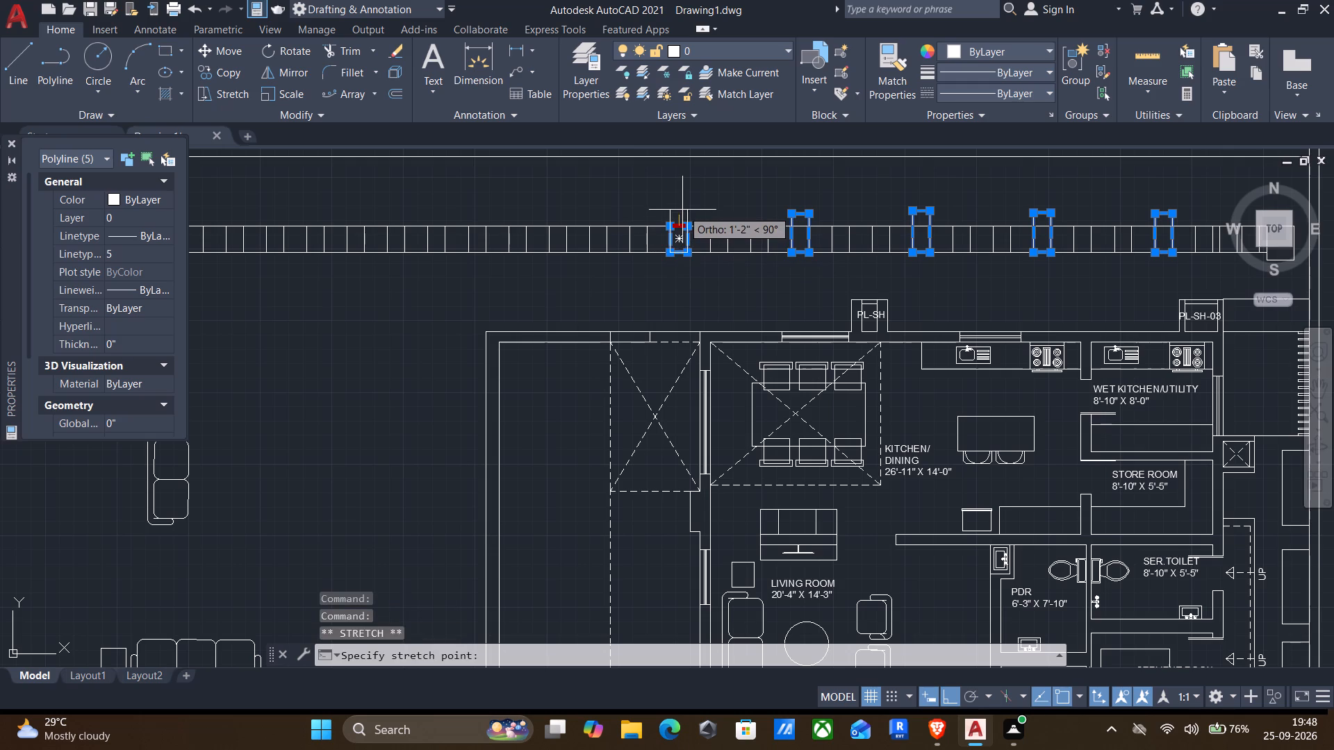
click(682, 210)
scroll(684, 219, down, 1)
middle_drag(686, 224, 741, 247)
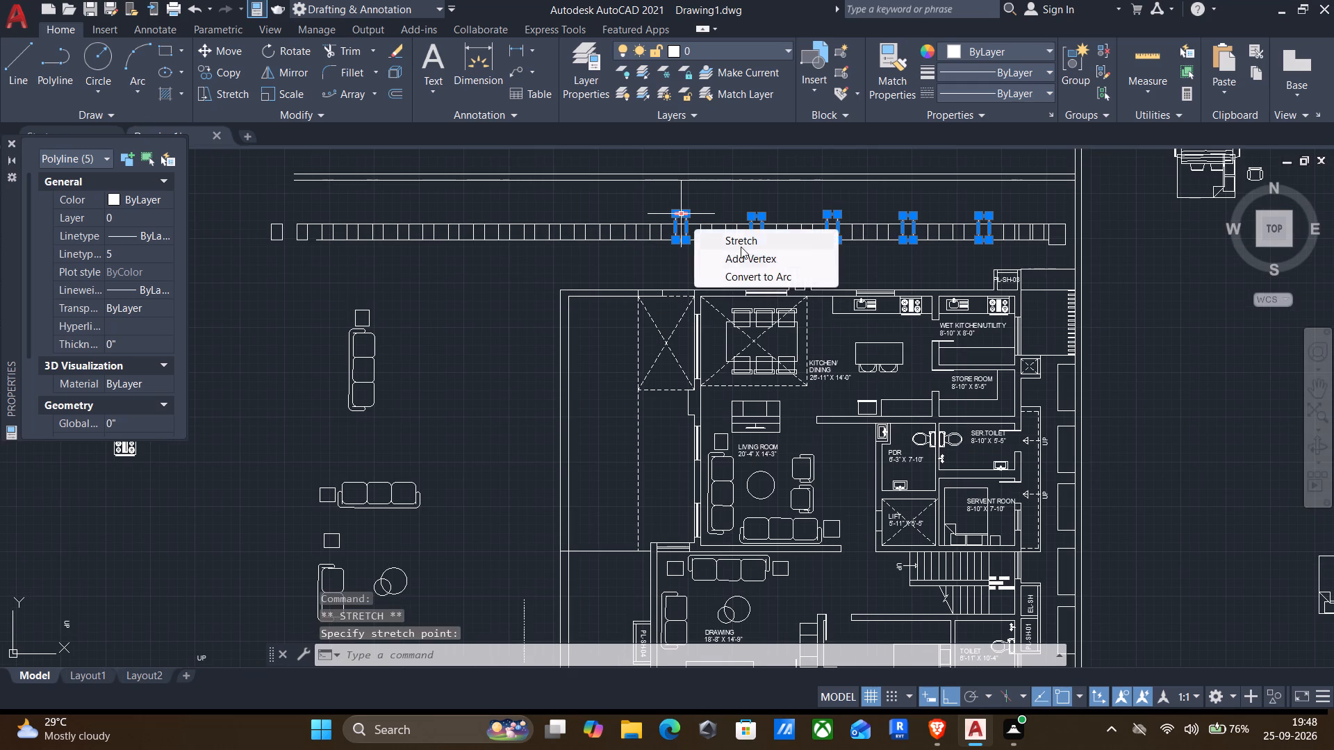
middle_drag(741, 247, 909, 272)
key(Escape)
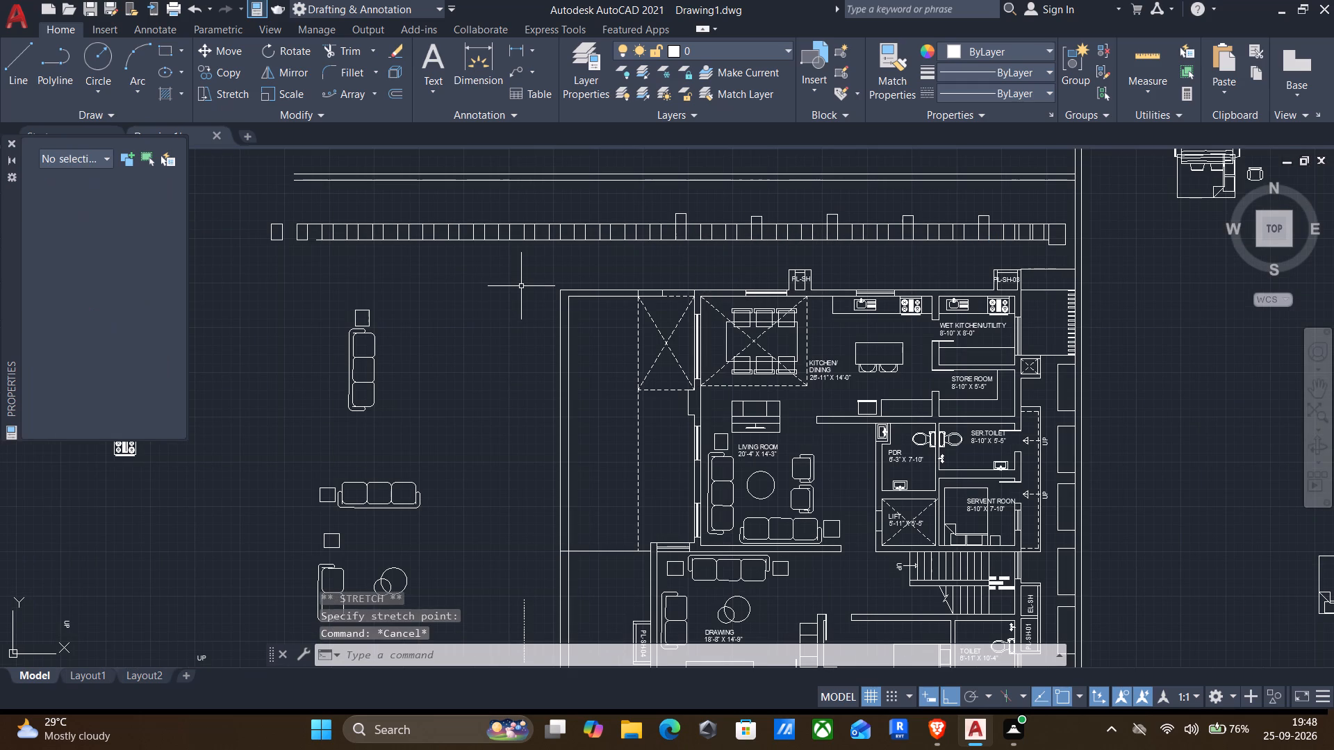
click(495, 231)
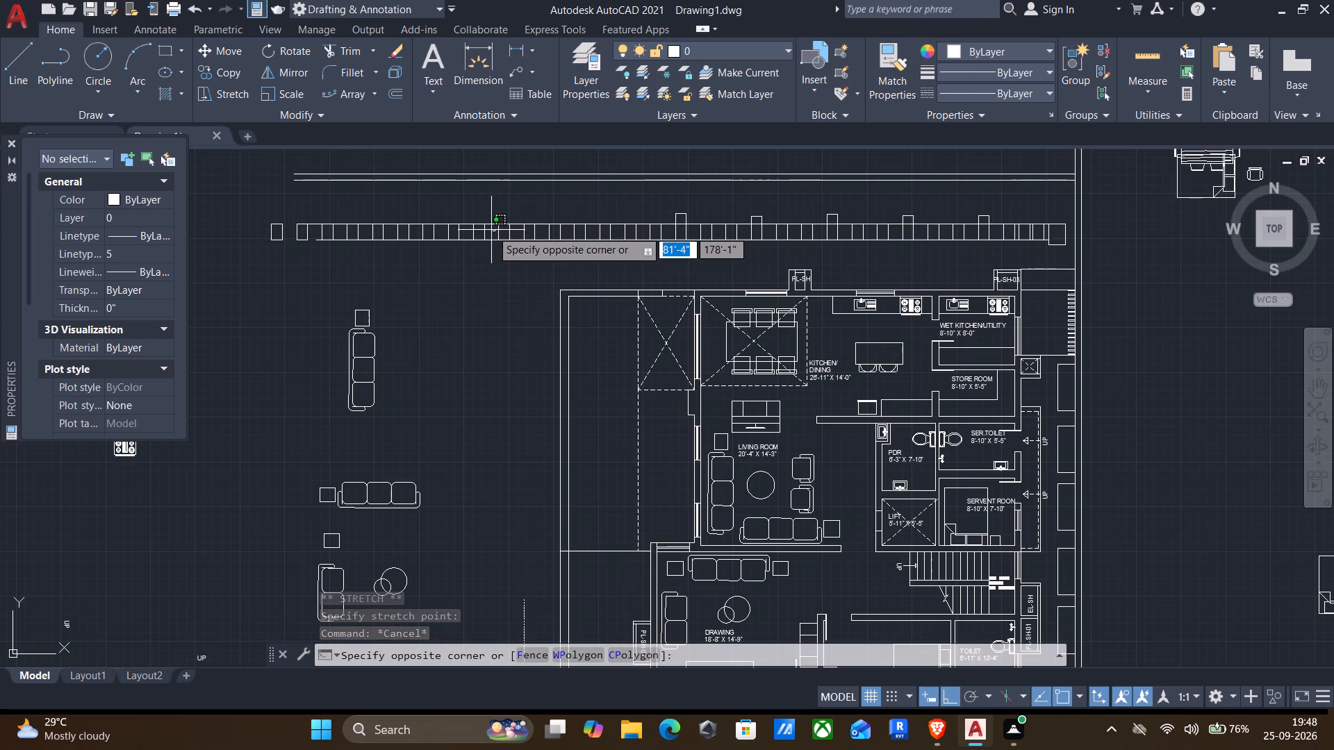
key(Escape)
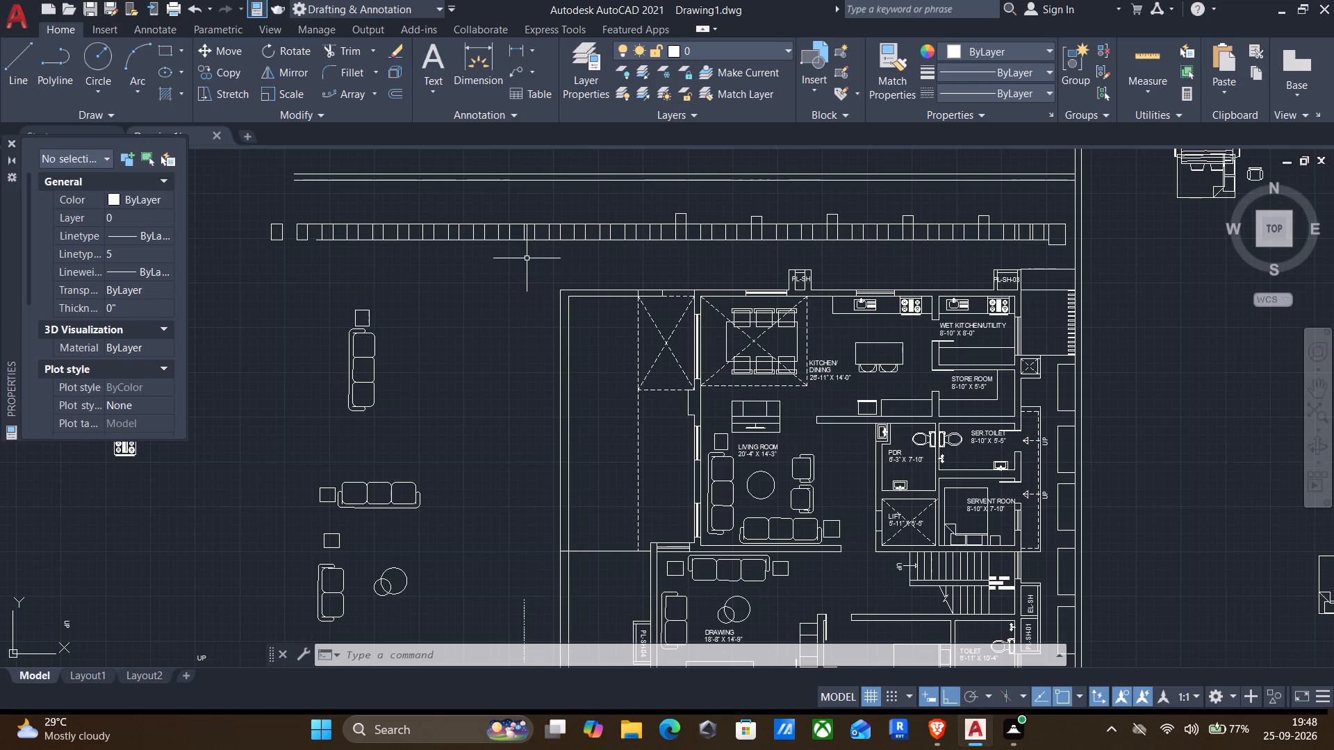
Fillet the two west wall lines with the two parallel lines north of the strip, using radius 0, to form square corners.
key(f)
key(Return)
key(r)
key(Return)
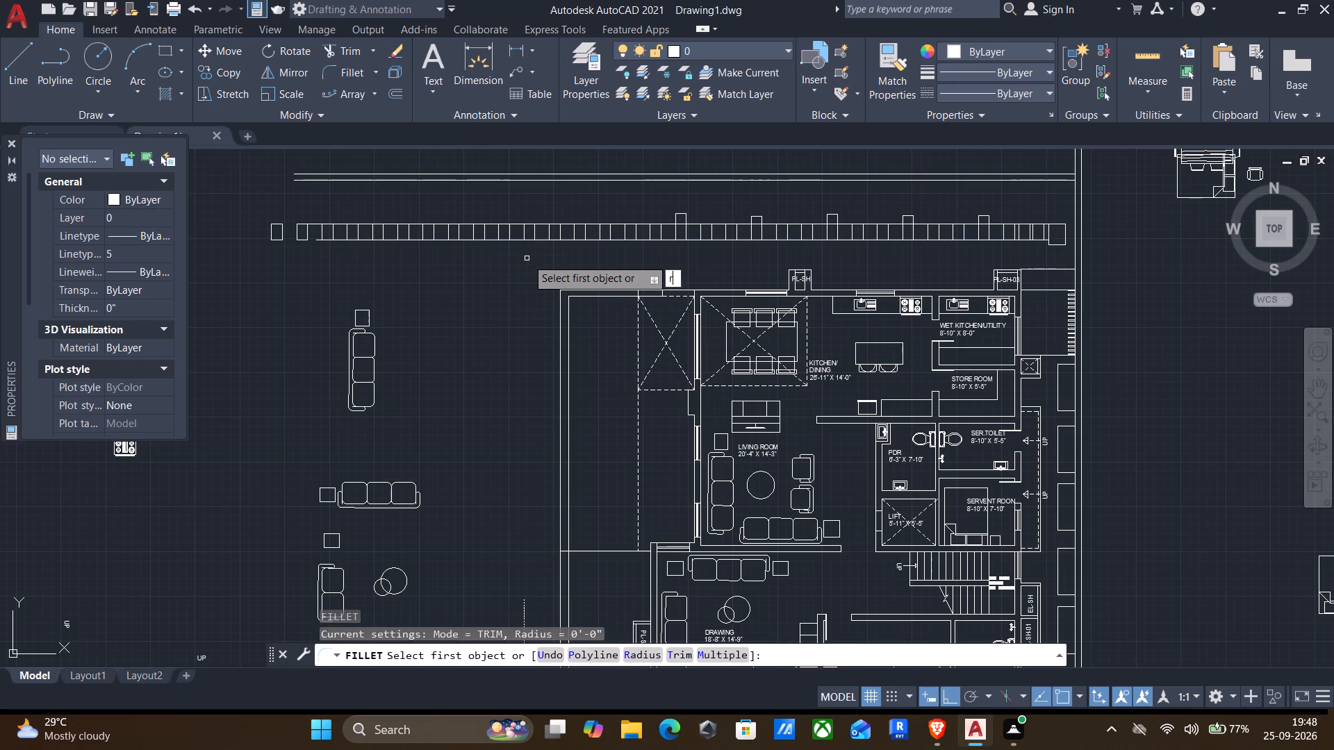
key(0)
key(Return)
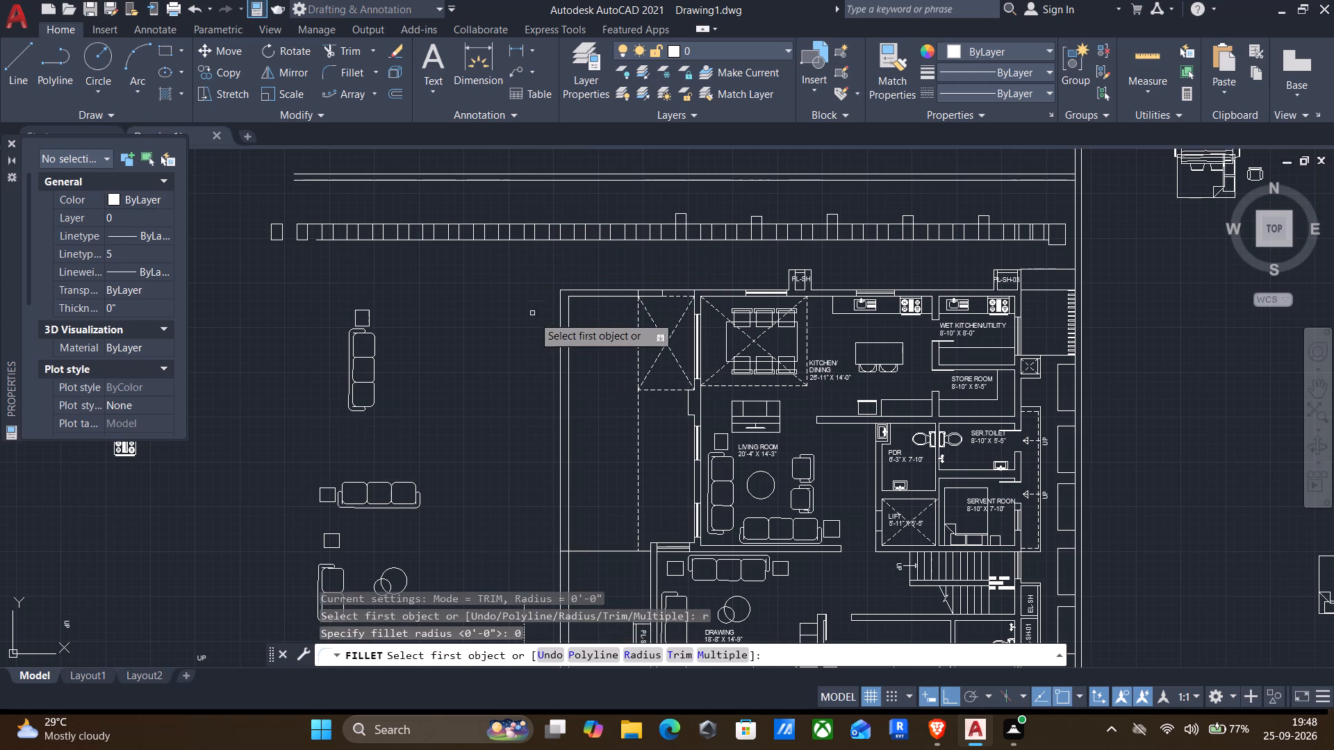
click(560, 342)
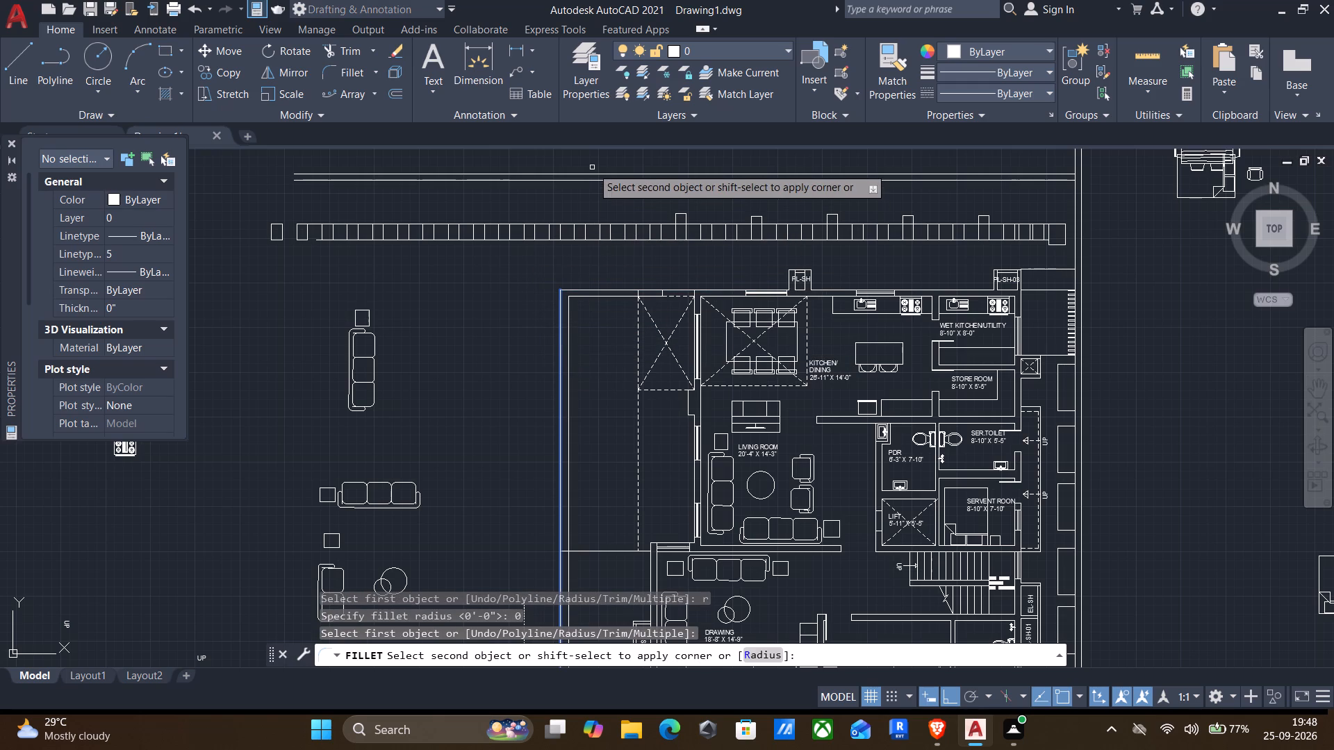
click(587, 172)
scroll(574, 292, down, 1)
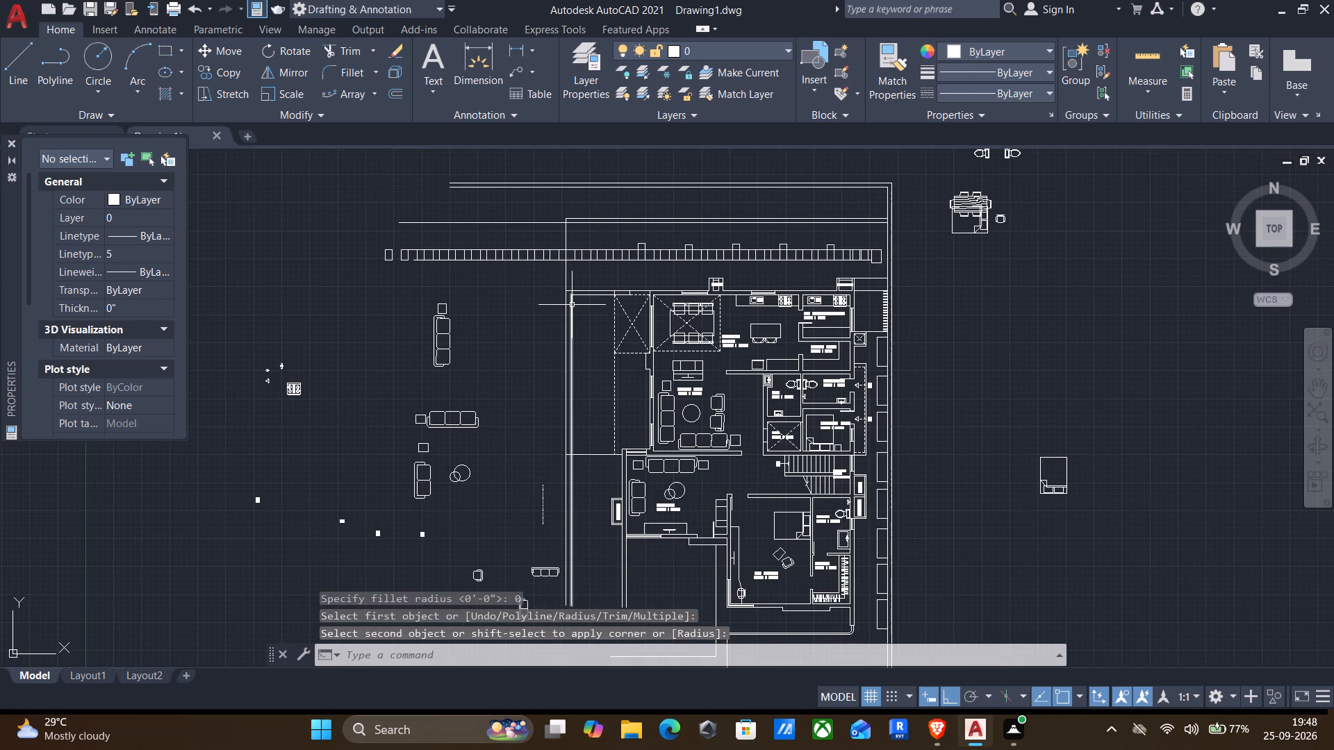
key(Return)
click(571, 352)
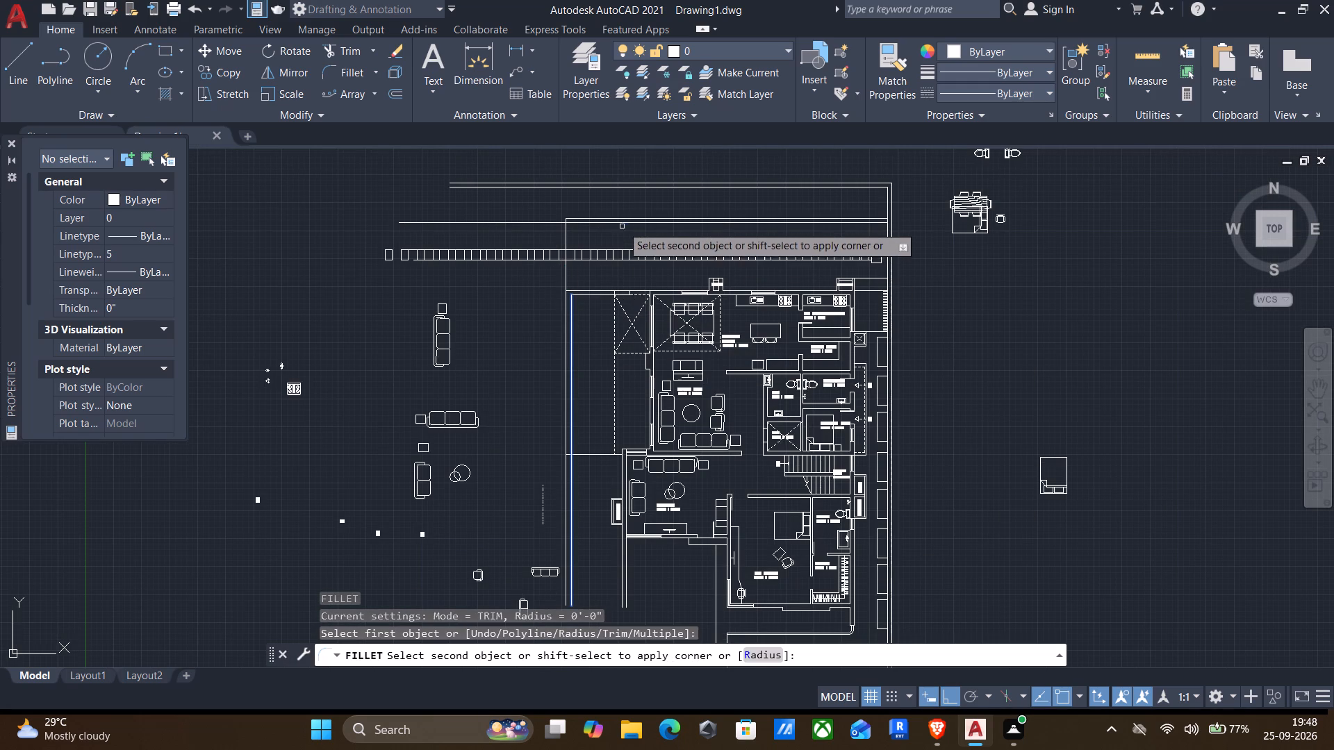
click(621, 222)
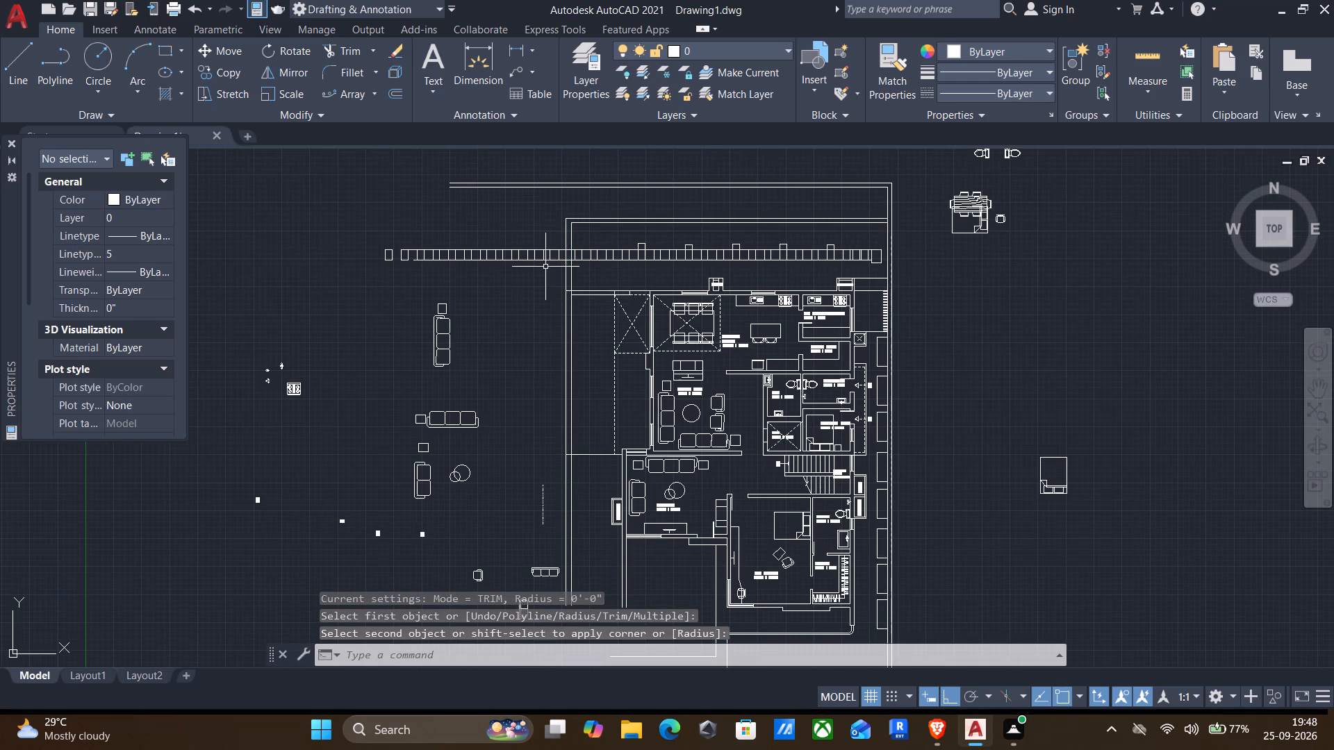
Trim the strip's long lines west of the extended west wall and erase the cut-off part with its rectangles.
text(tr)
key(Return)
drag(532, 216, 525, 288)
drag(529, 252, 405, 238)
key(Escape)
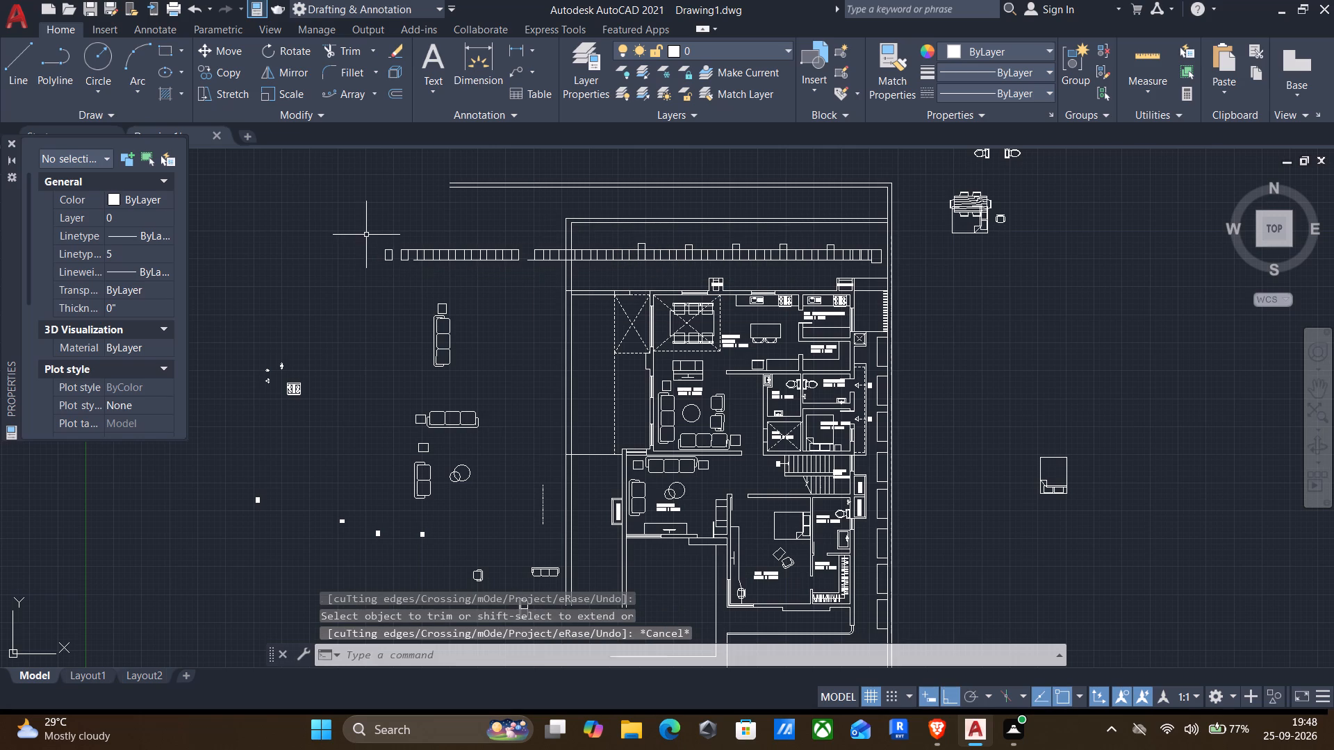
drag(366, 235, 373, 240)
click(546, 292)
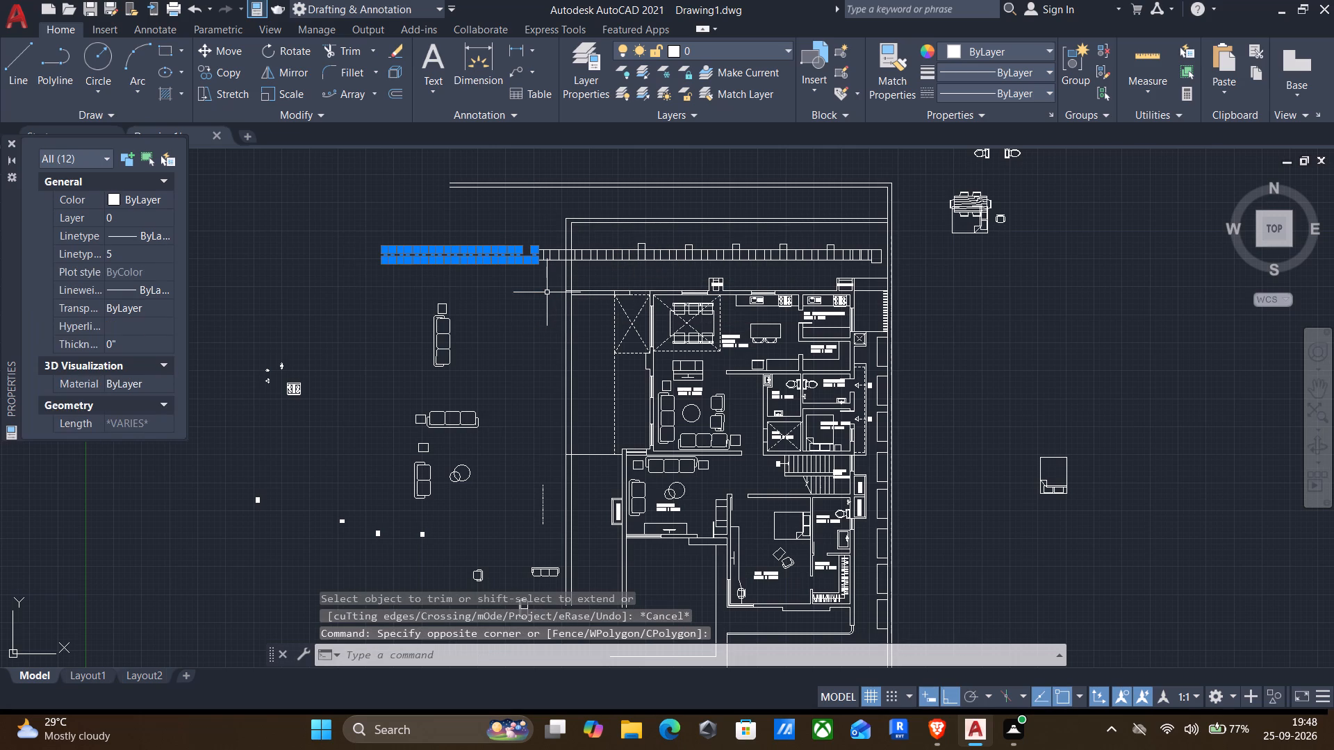
key(Delete)
scroll(568, 276, up, 2)
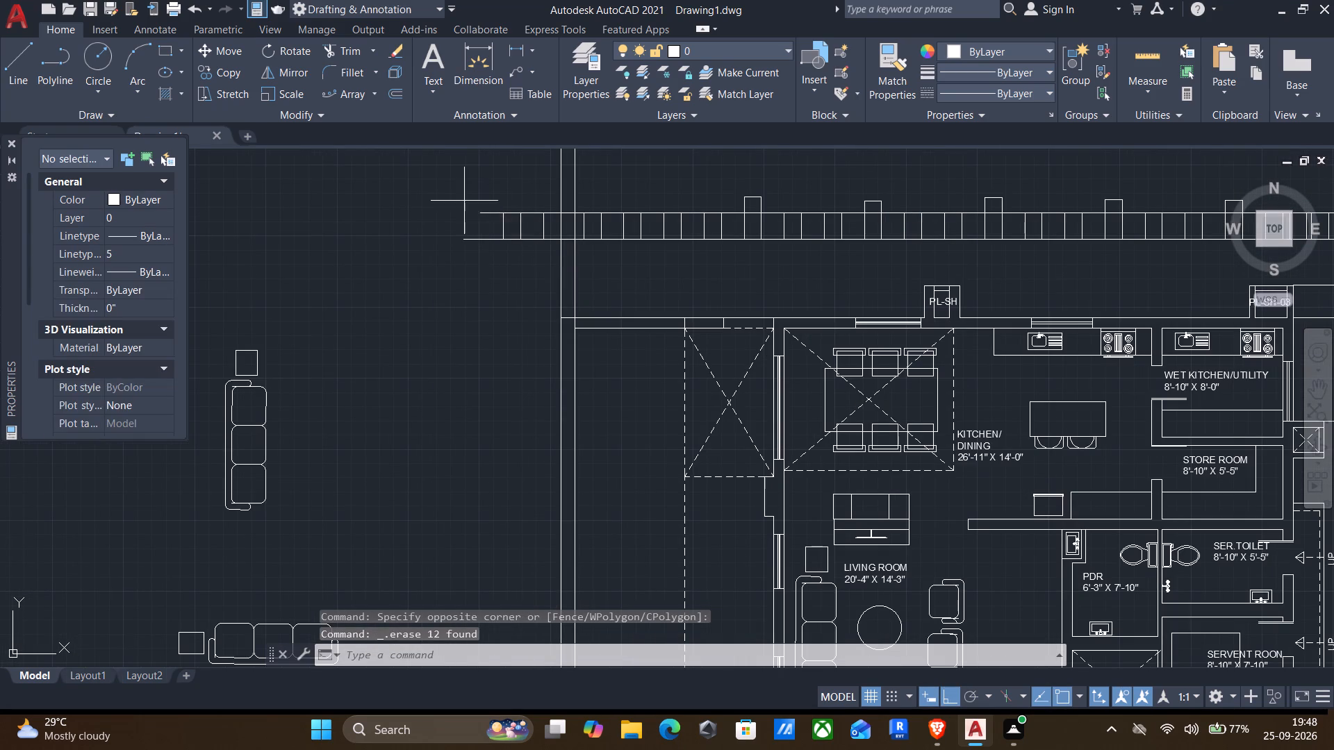
click(464, 201)
click(533, 305)
key(Delete)
Trim the strip's long lines in the gap just east of the extended west wall and erase the remaining pieces west of it.
key(t)
key(r)
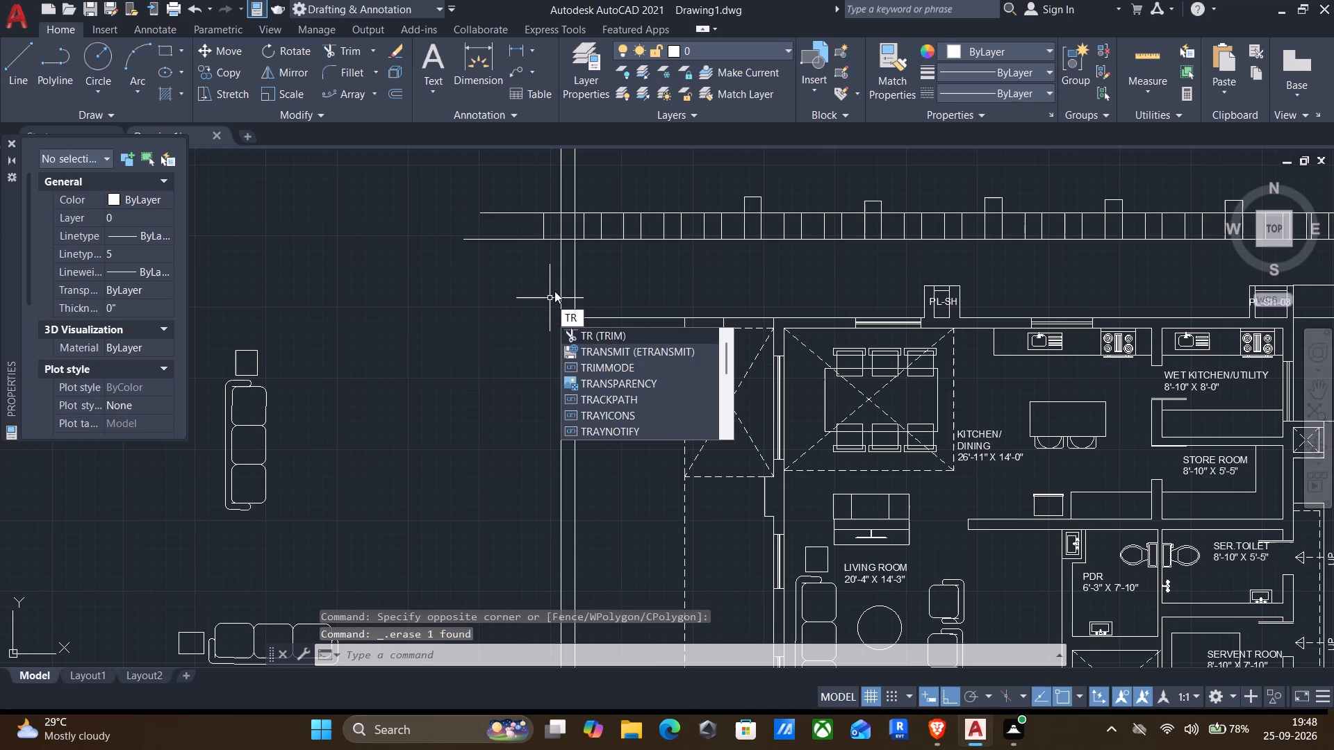
key(Return)
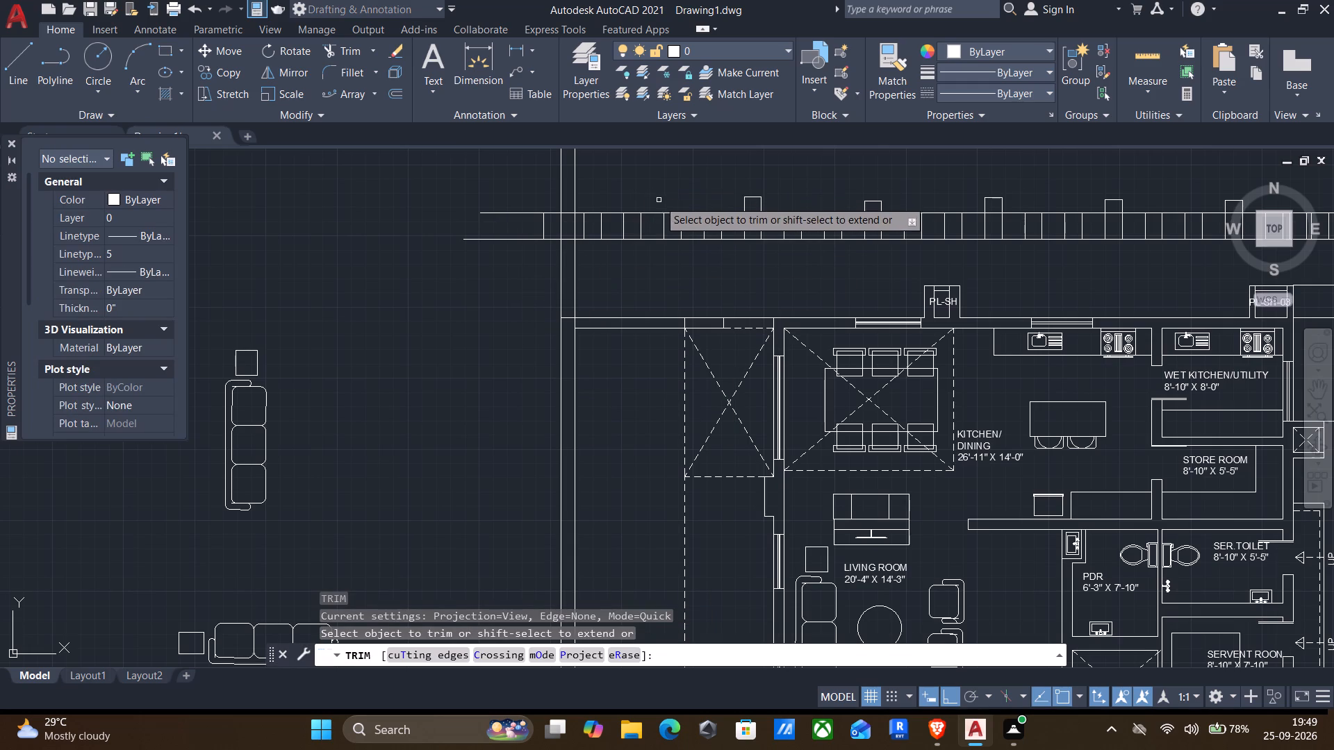
drag(661, 199, 663, 259)
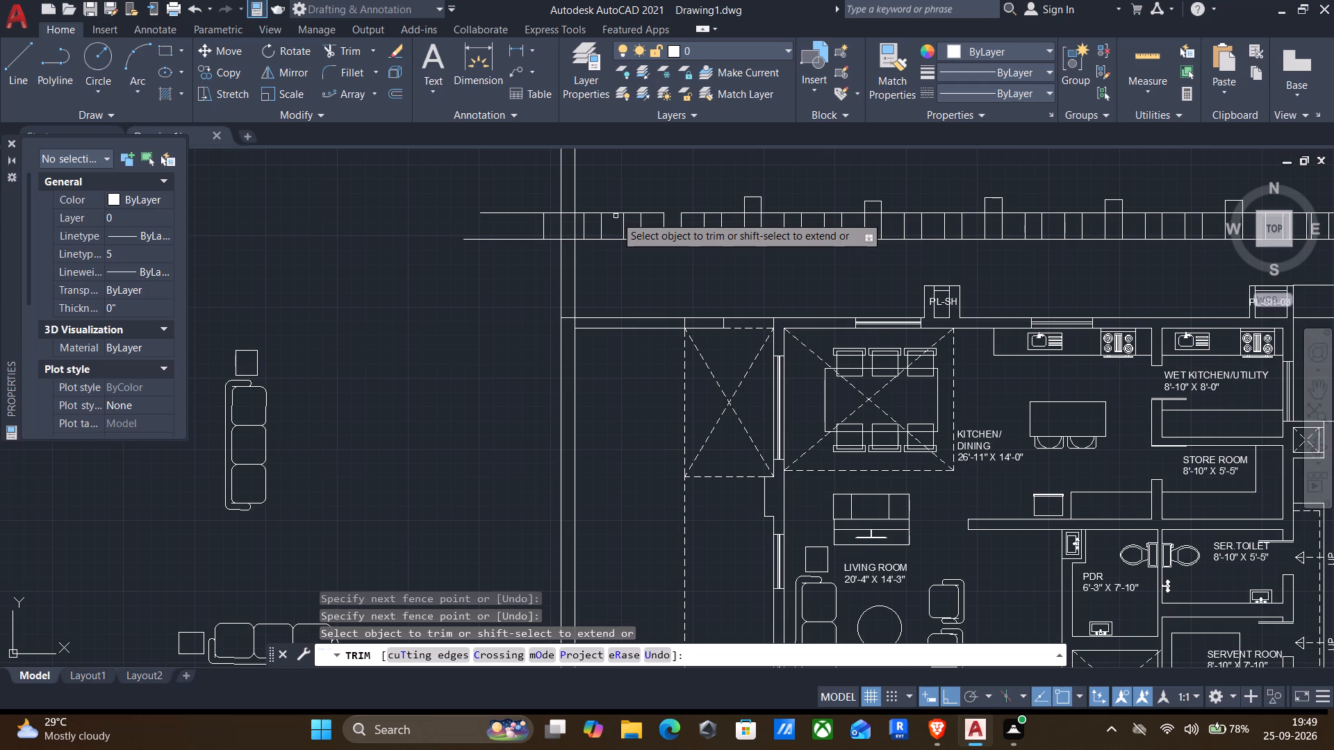
key(Escape)
click(440, 174)
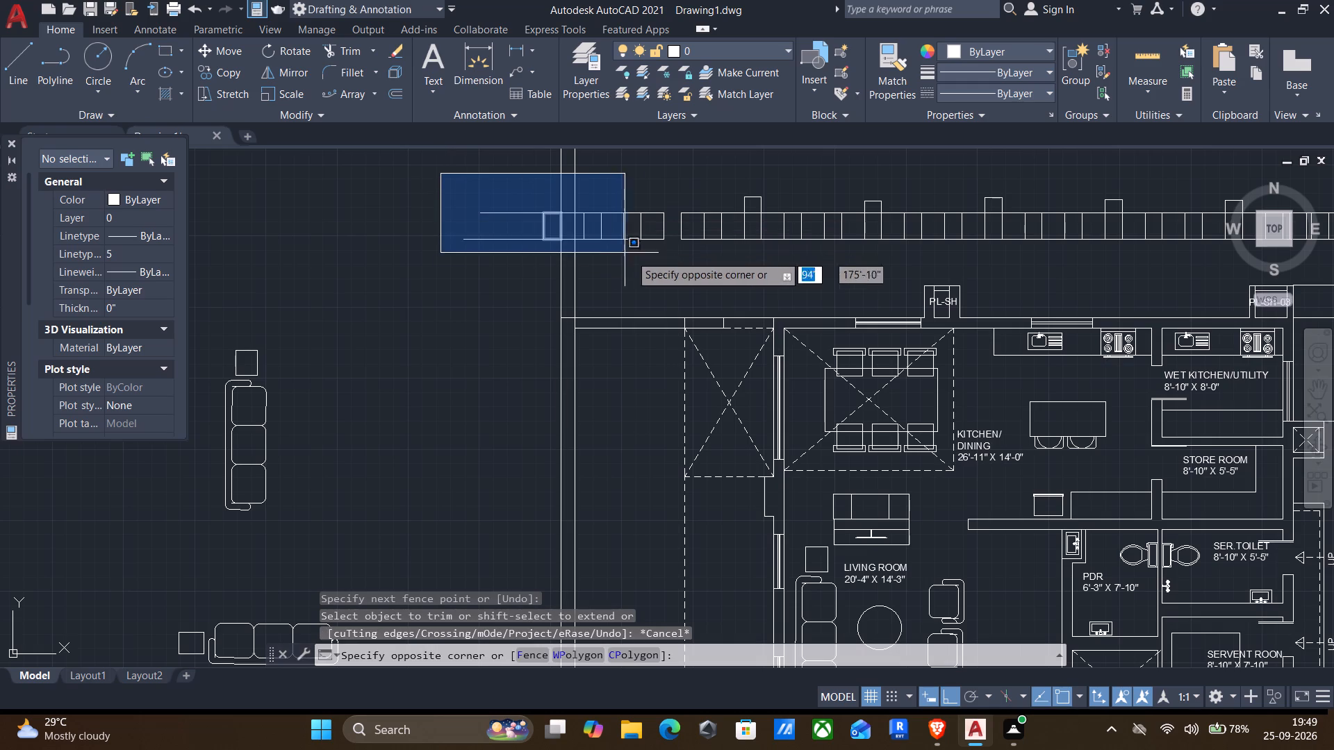
click(670, 277)
key(Delete)
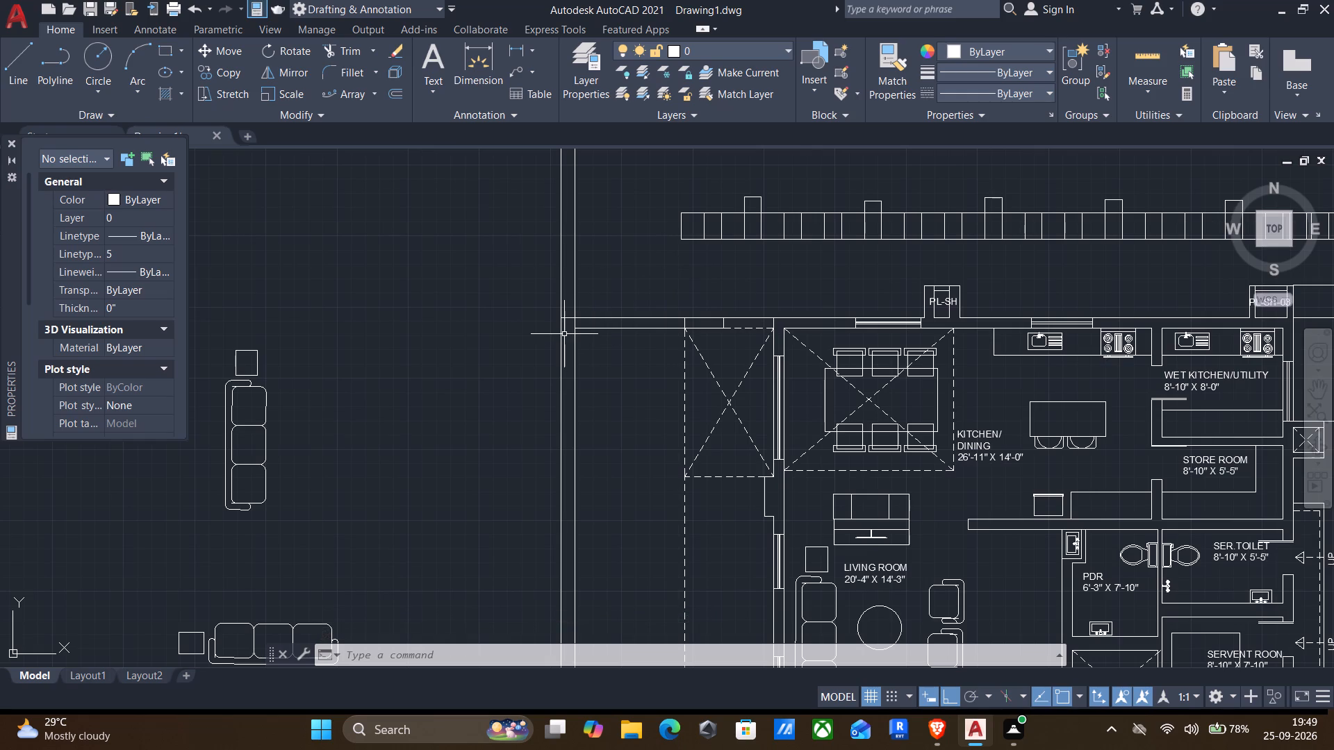
Trim the line segments crossing the junction where the house's north wall meets the extended west wall.
text(tr)
key(Return)
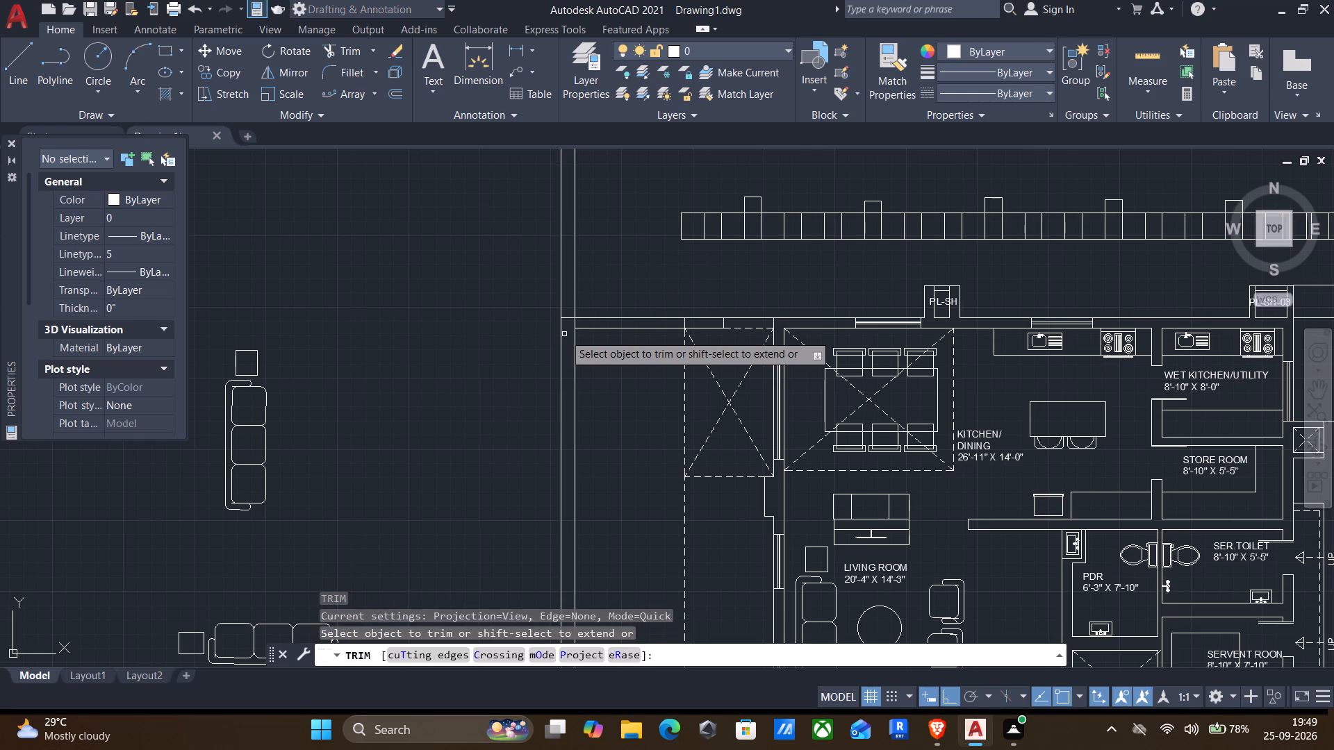
scroll(604, 324, up, 2)
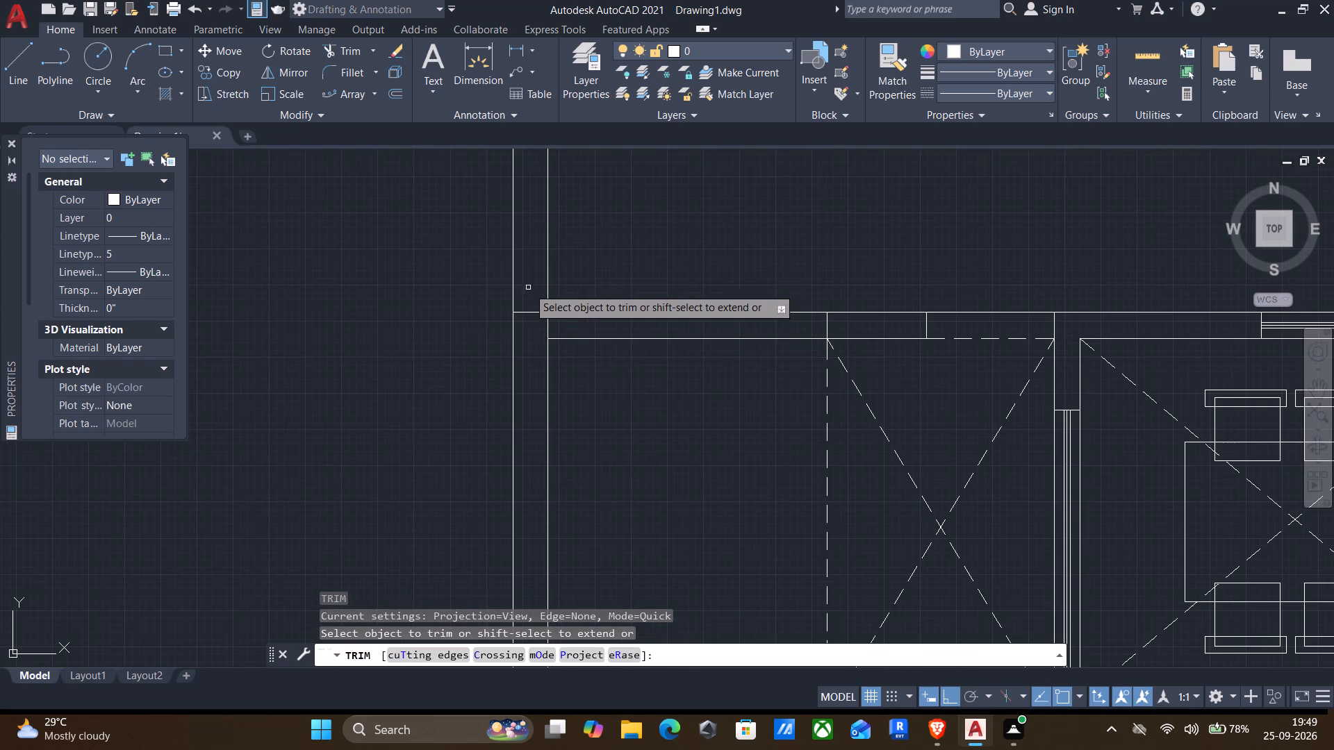
drag(526, 287, 559, 326)
scroll(560, 325, down, 2)
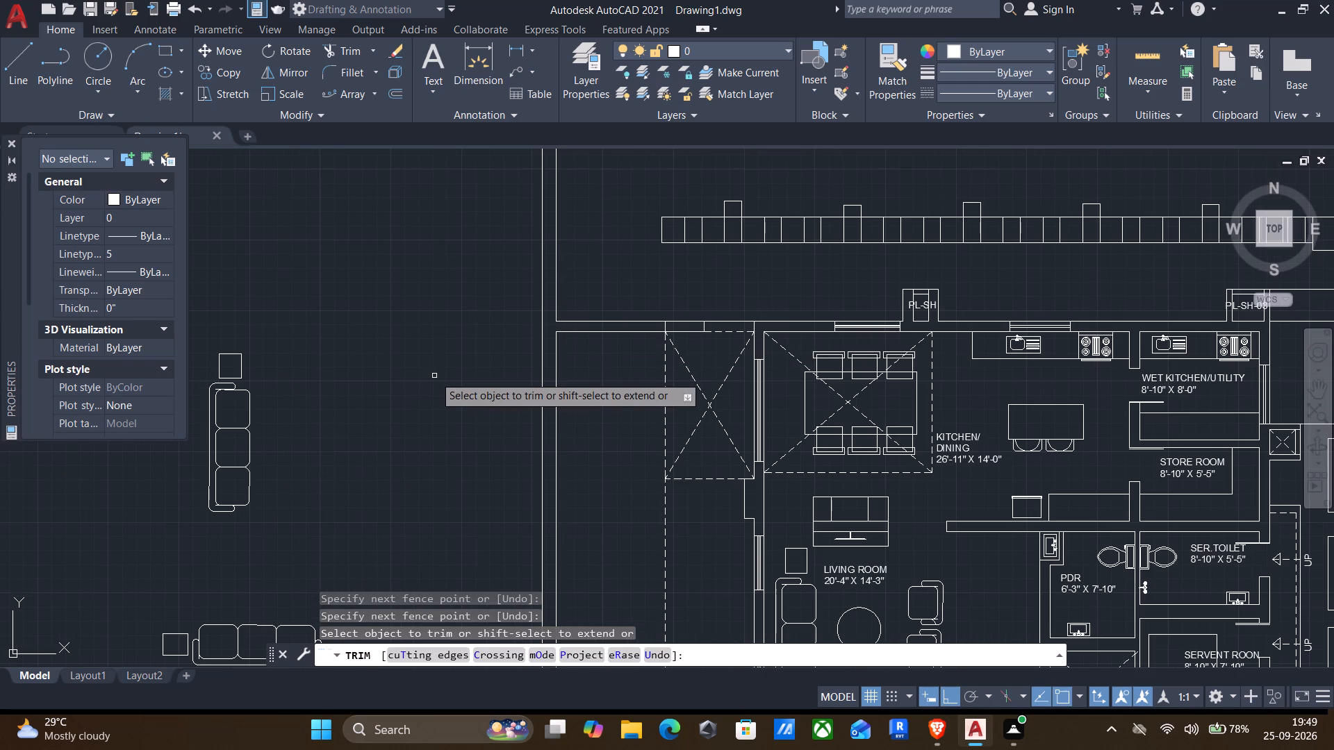
key(Escape)
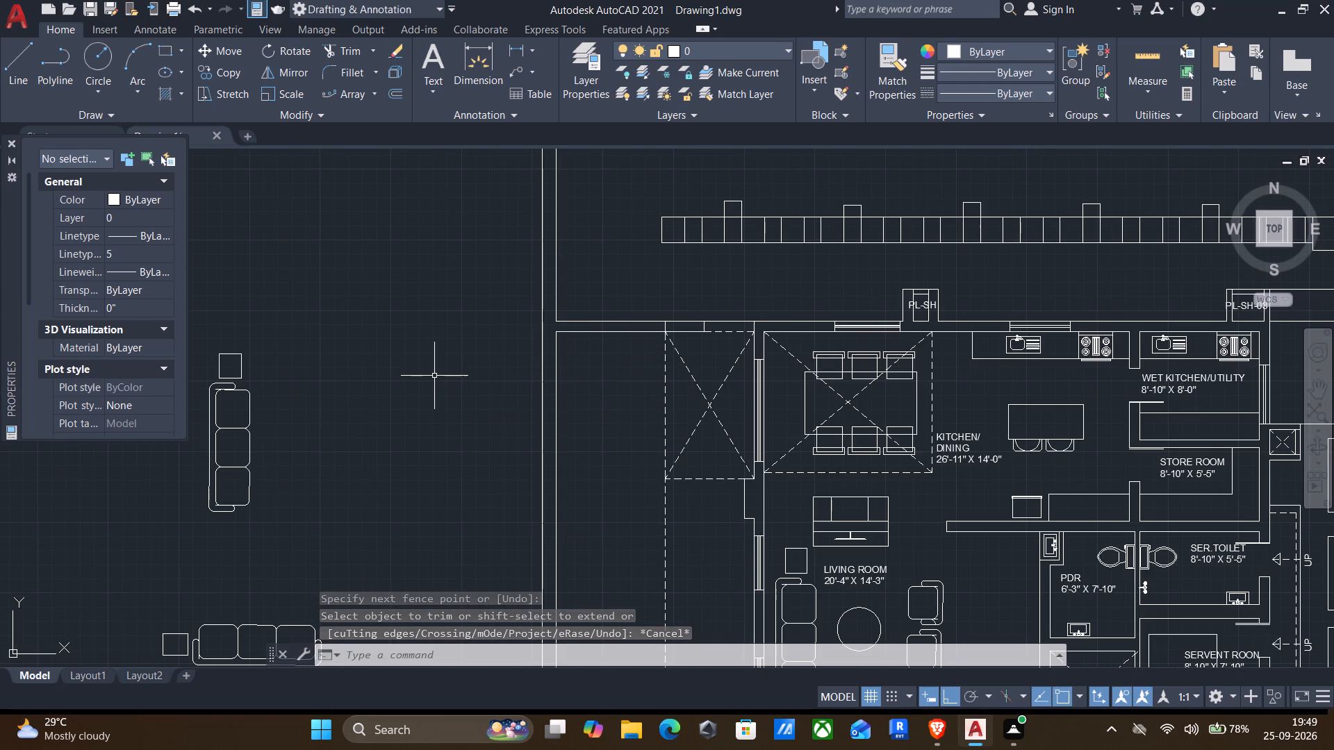
Start a rectangle north of the house from the corner where the west wall's inner line meets the north wall's outer line.
text(rec)
key(Return)
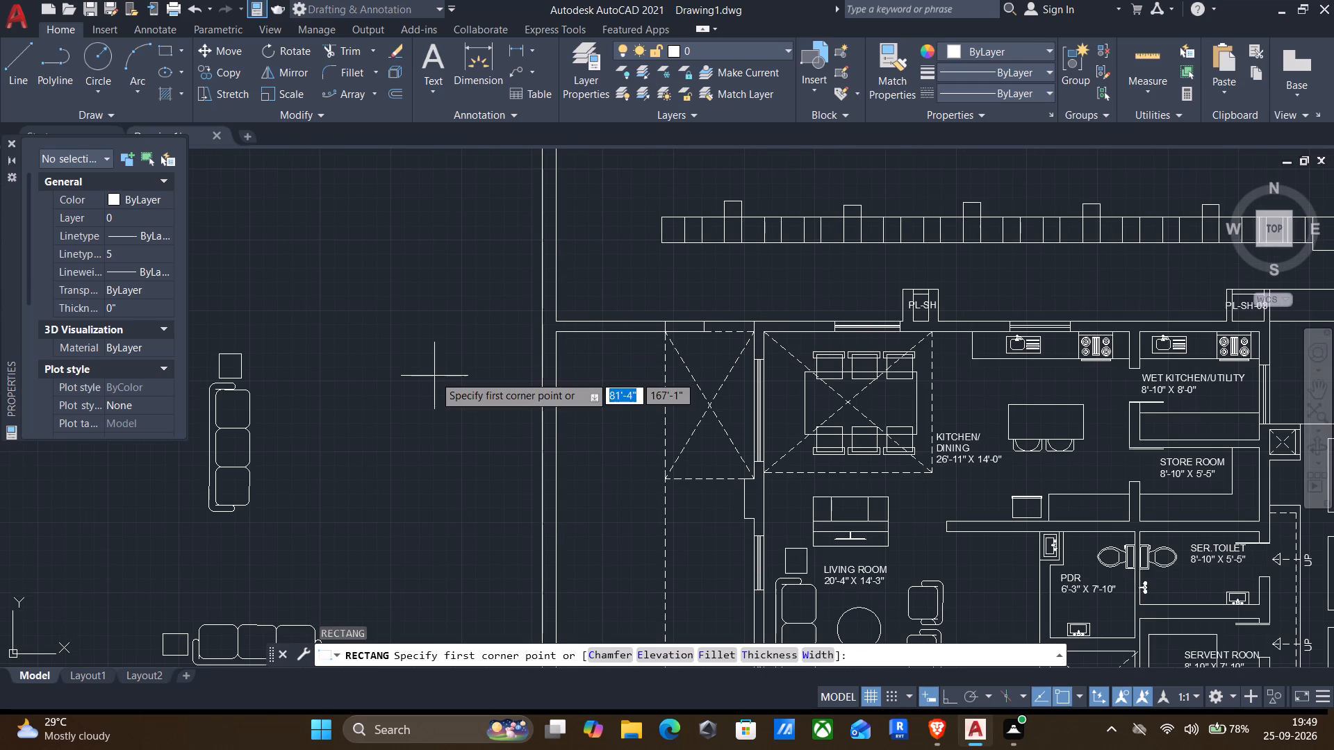
scroll(434, 376, up, 2)
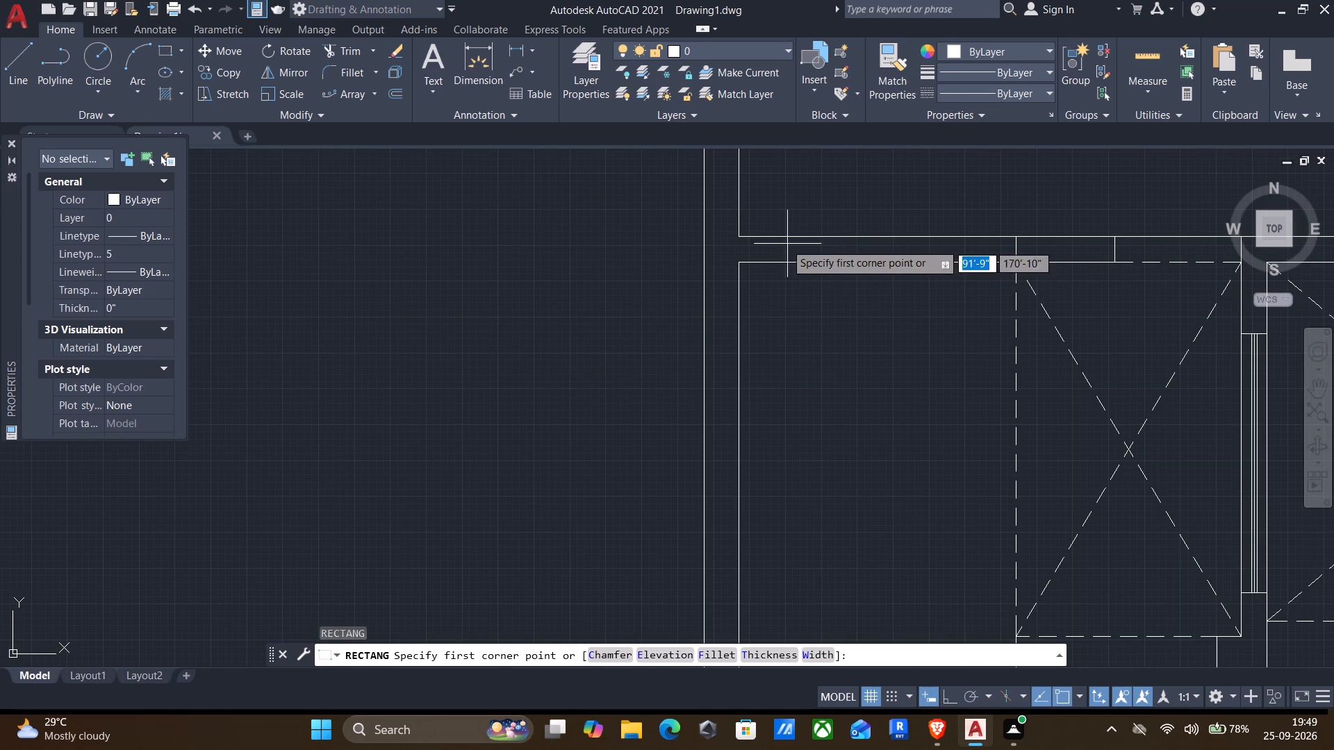
click(737, 236)
scroll(743, 233, down, 1)
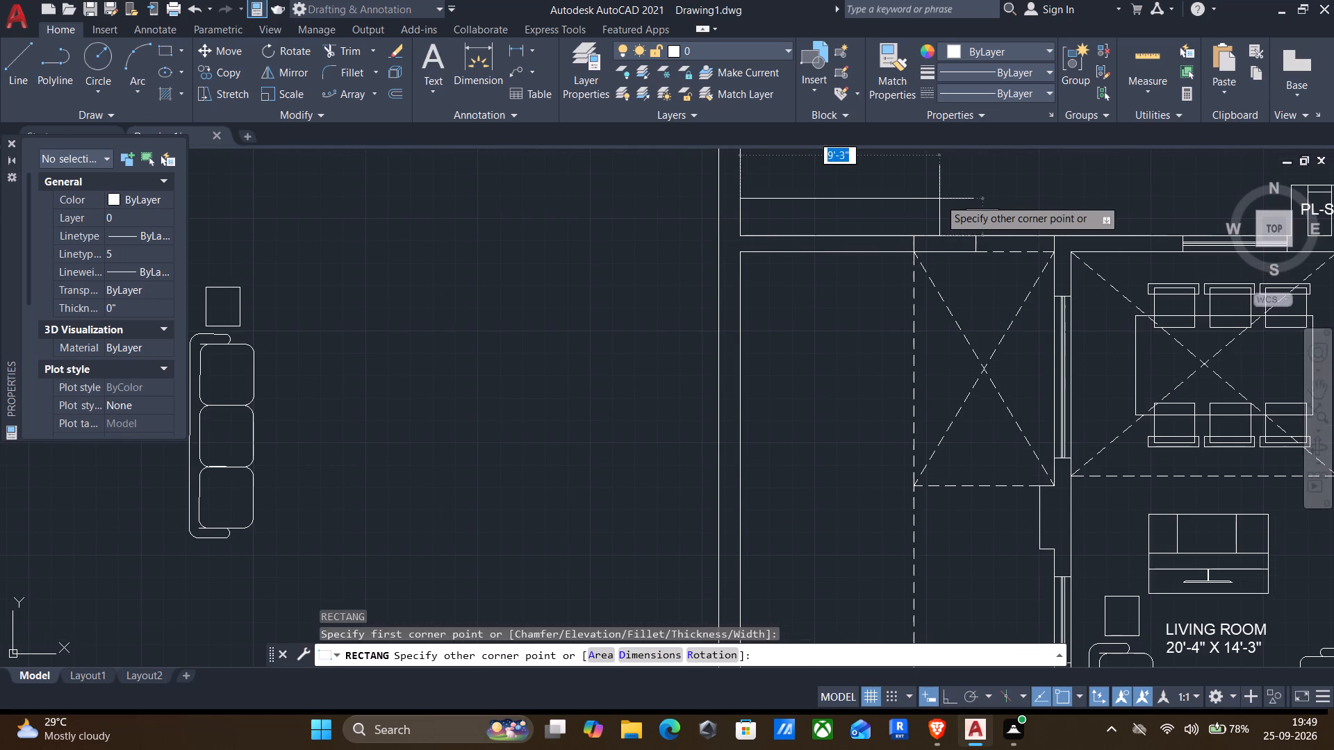
middle_drag(916, 211, 862, 307)
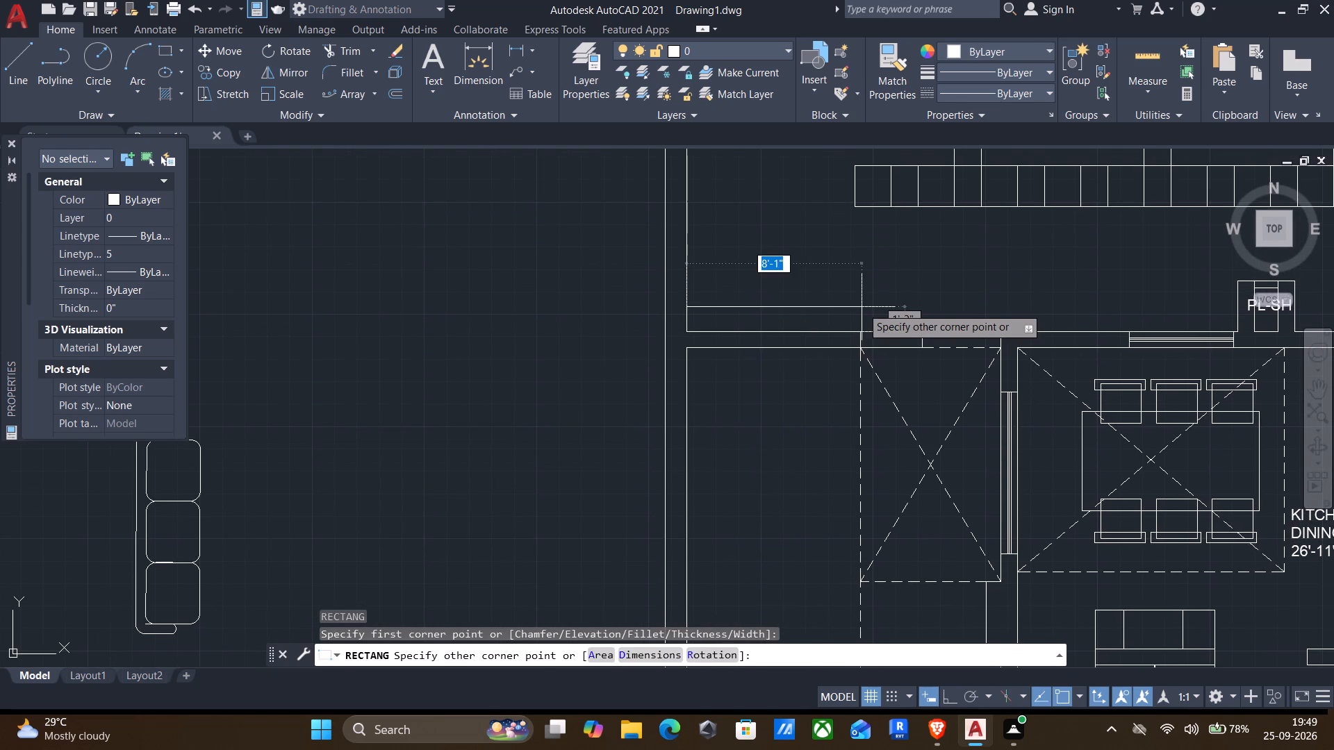
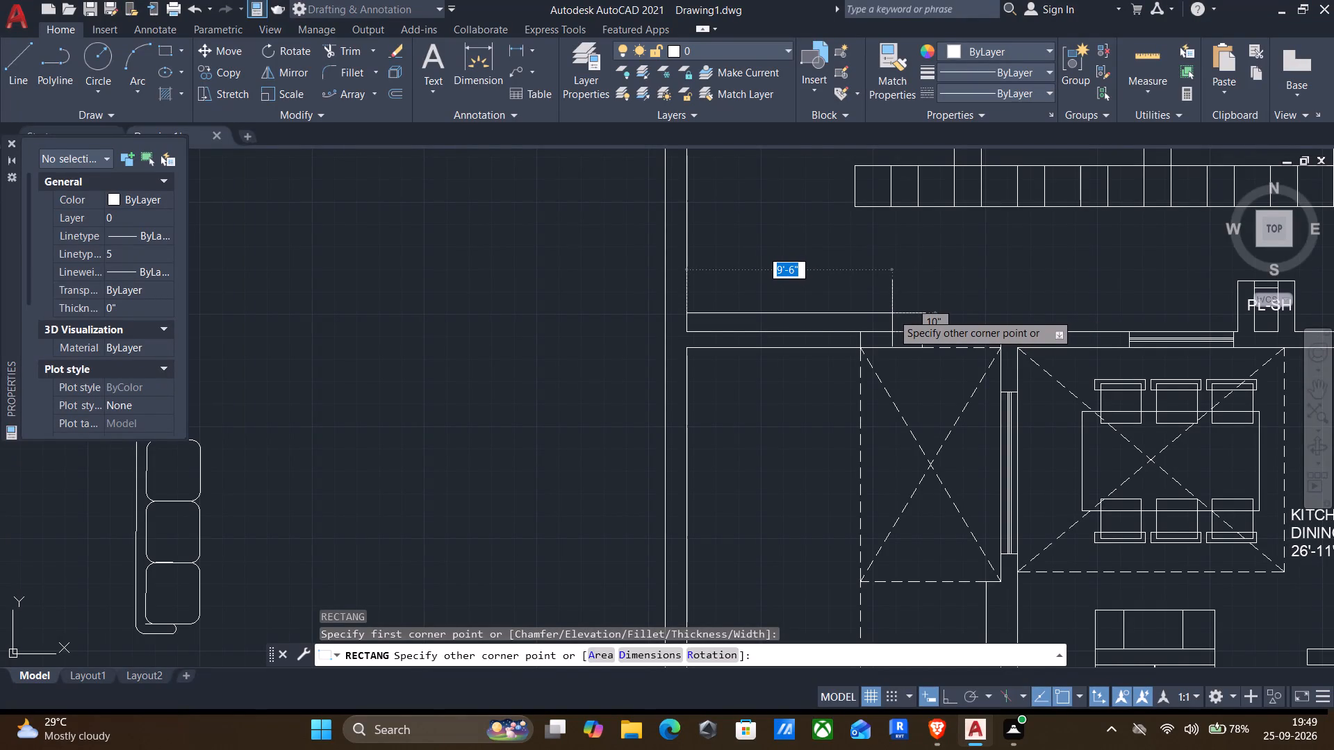
Complete the rectangle at about 9'-6" by 10" along the north wall's outer line and explode it into separate lines.
click(892, 313)
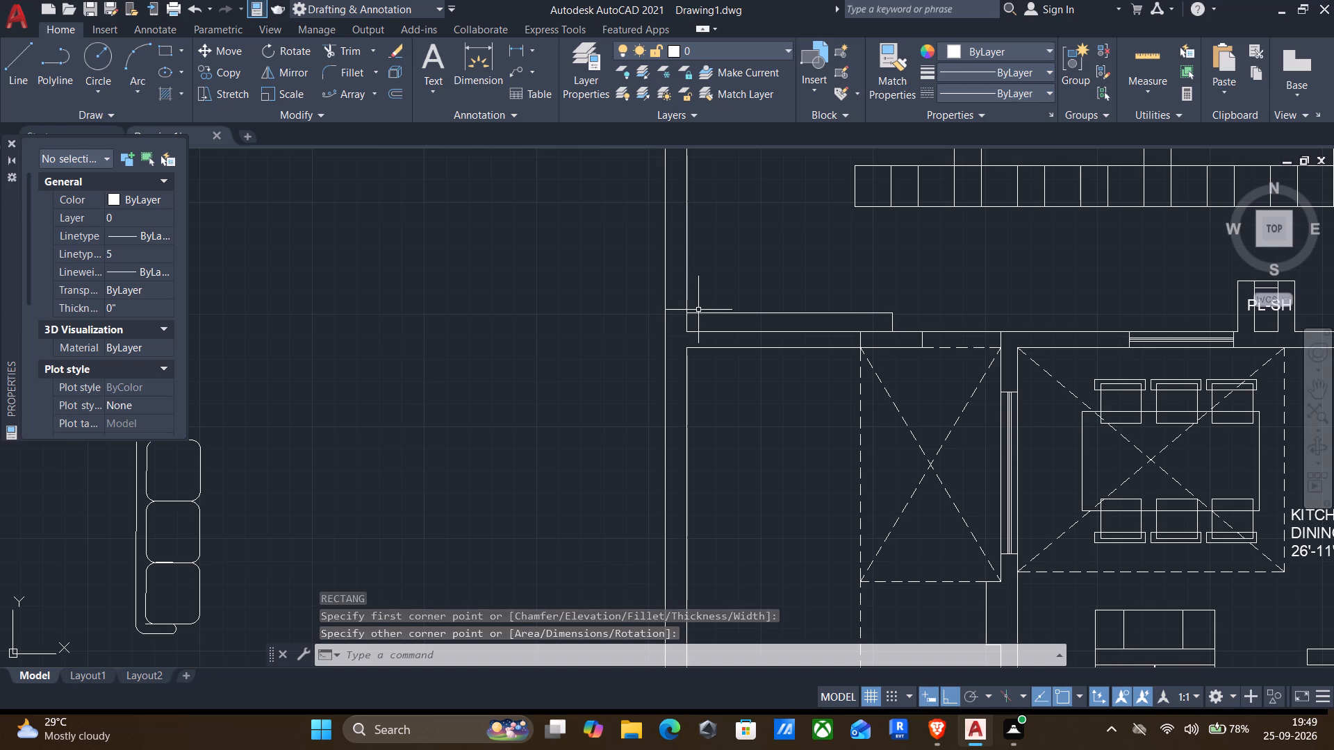
click(773, 317)
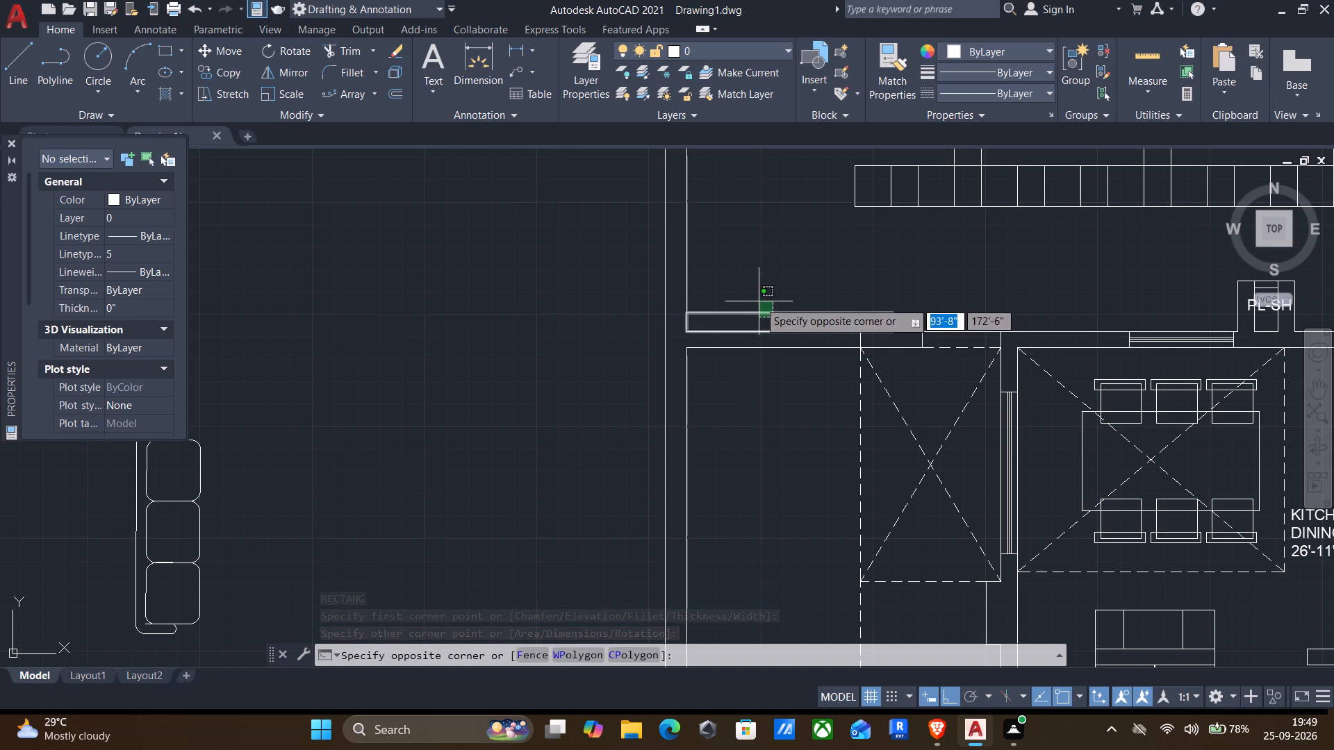
click(758, 301)
key(x)
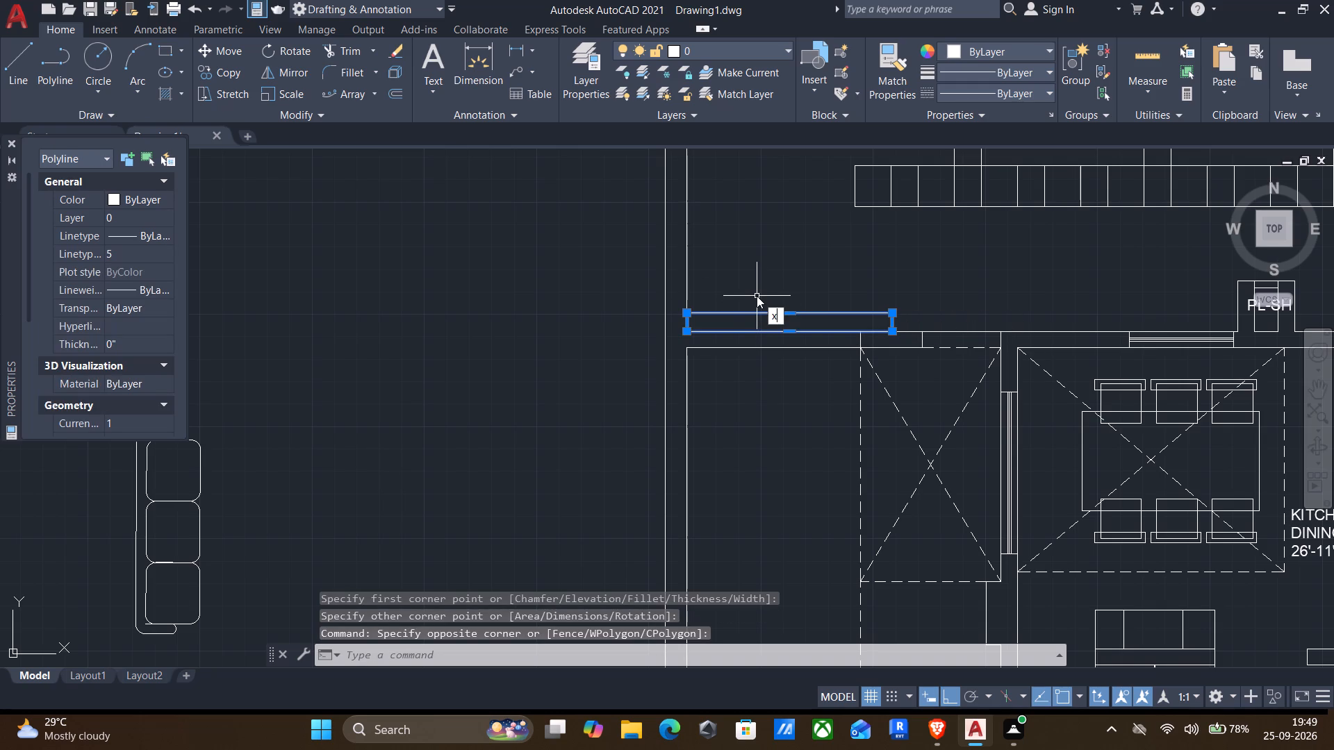
key(Return)
Offset the exploded rectangle's long north line northward twice, at 10" spacing each time.
key(o)
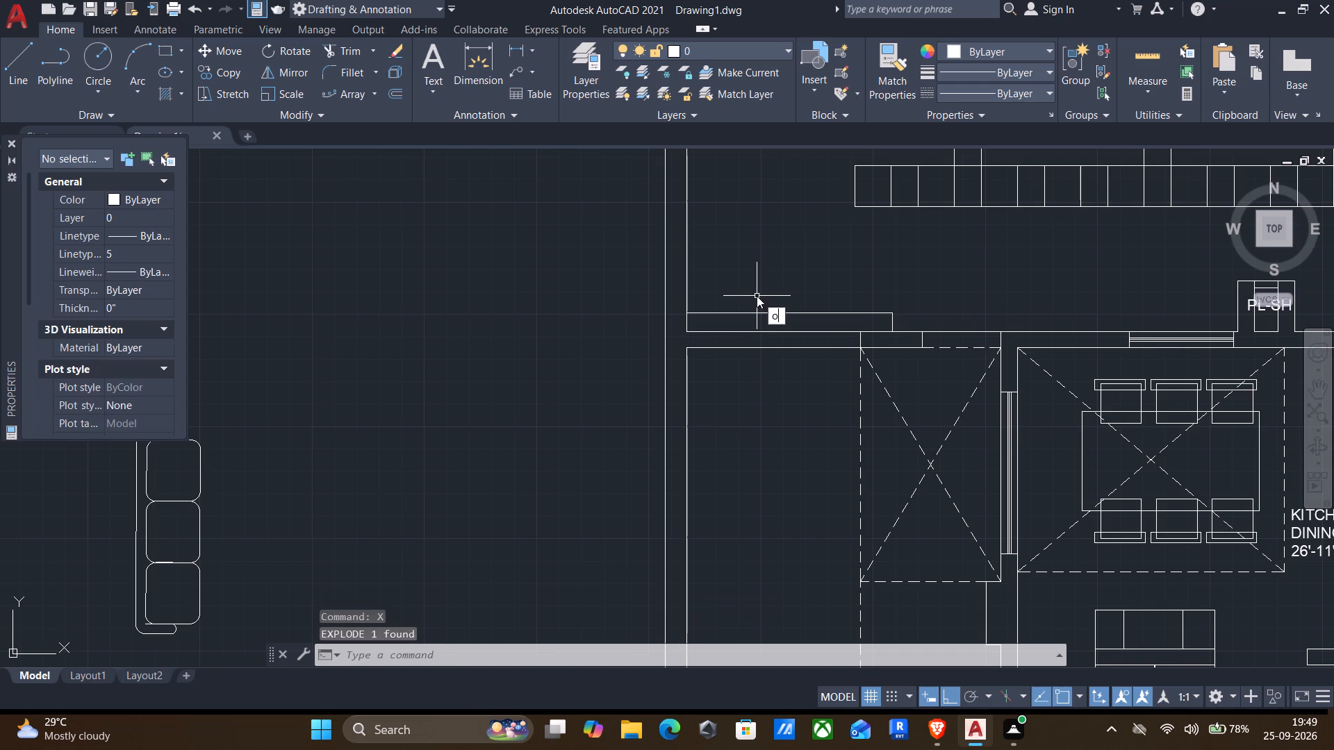
key(Return)
click(832, 326)
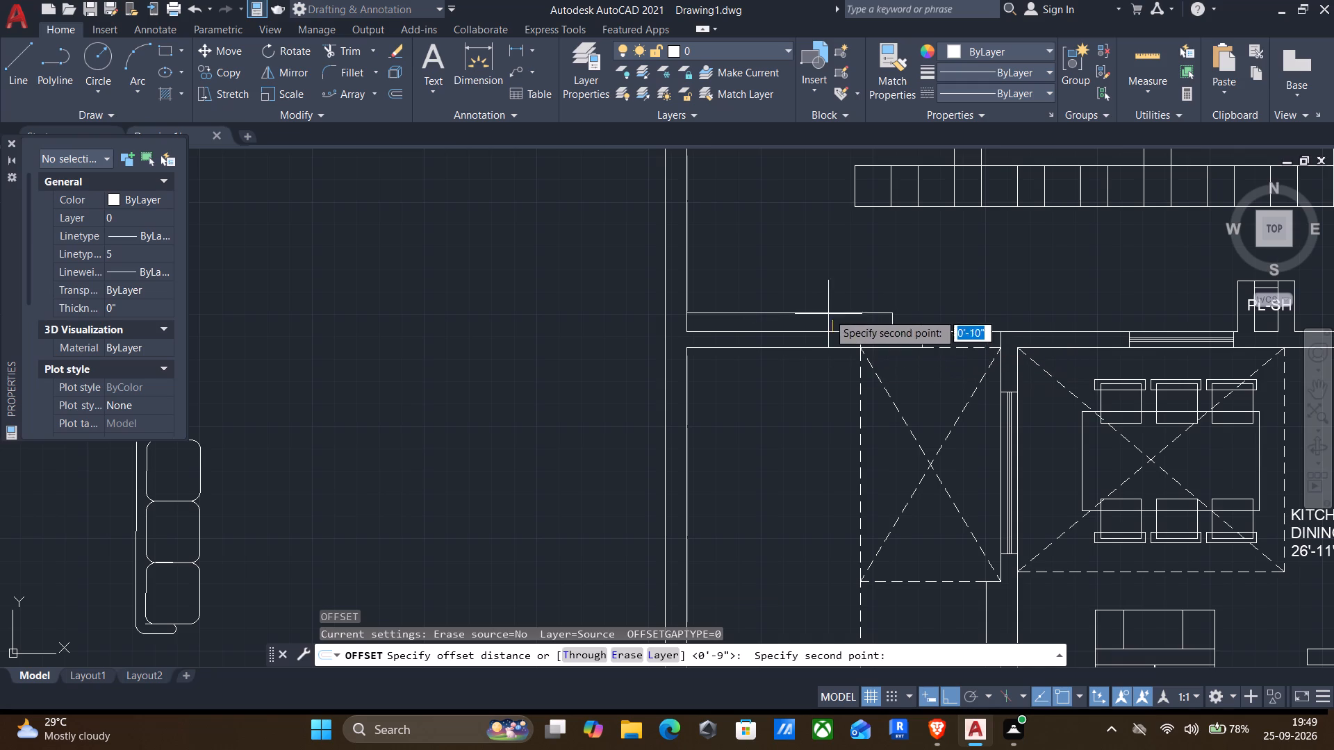
click(834, 301)
click(834, 310)
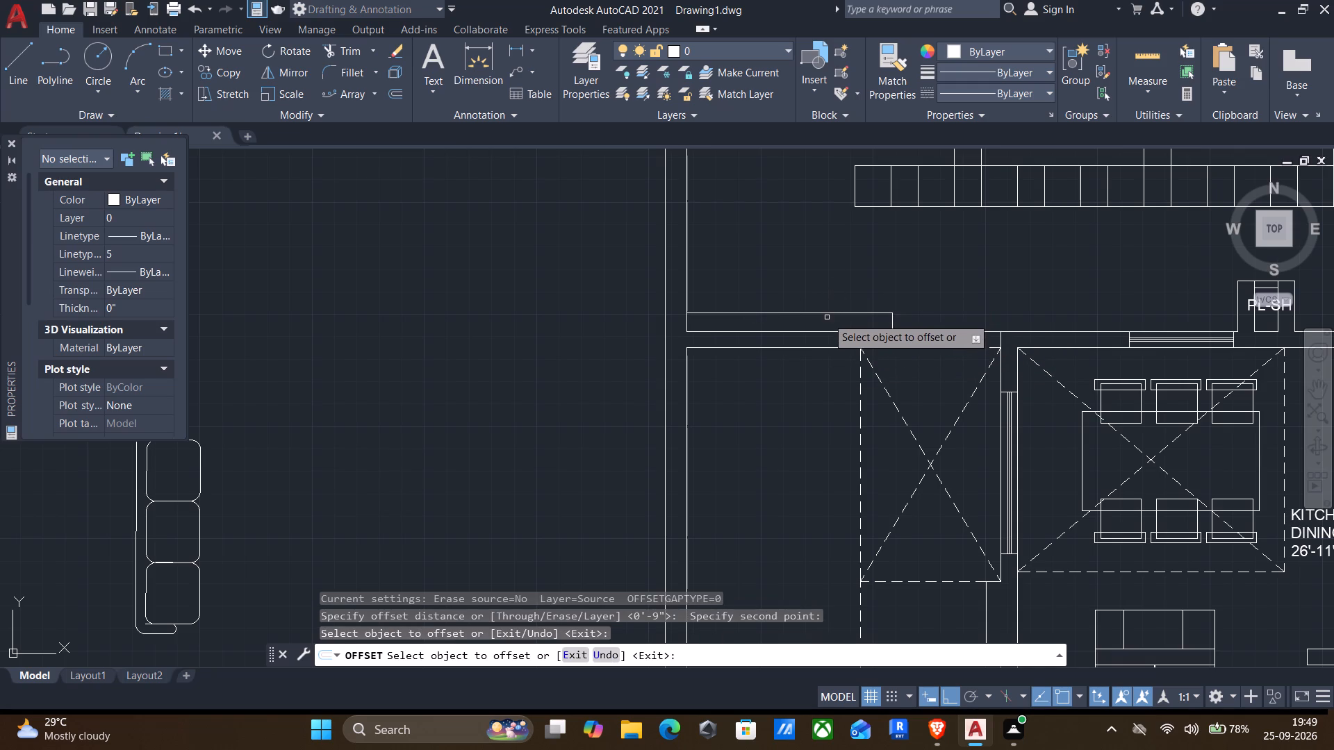
click(821, 311)
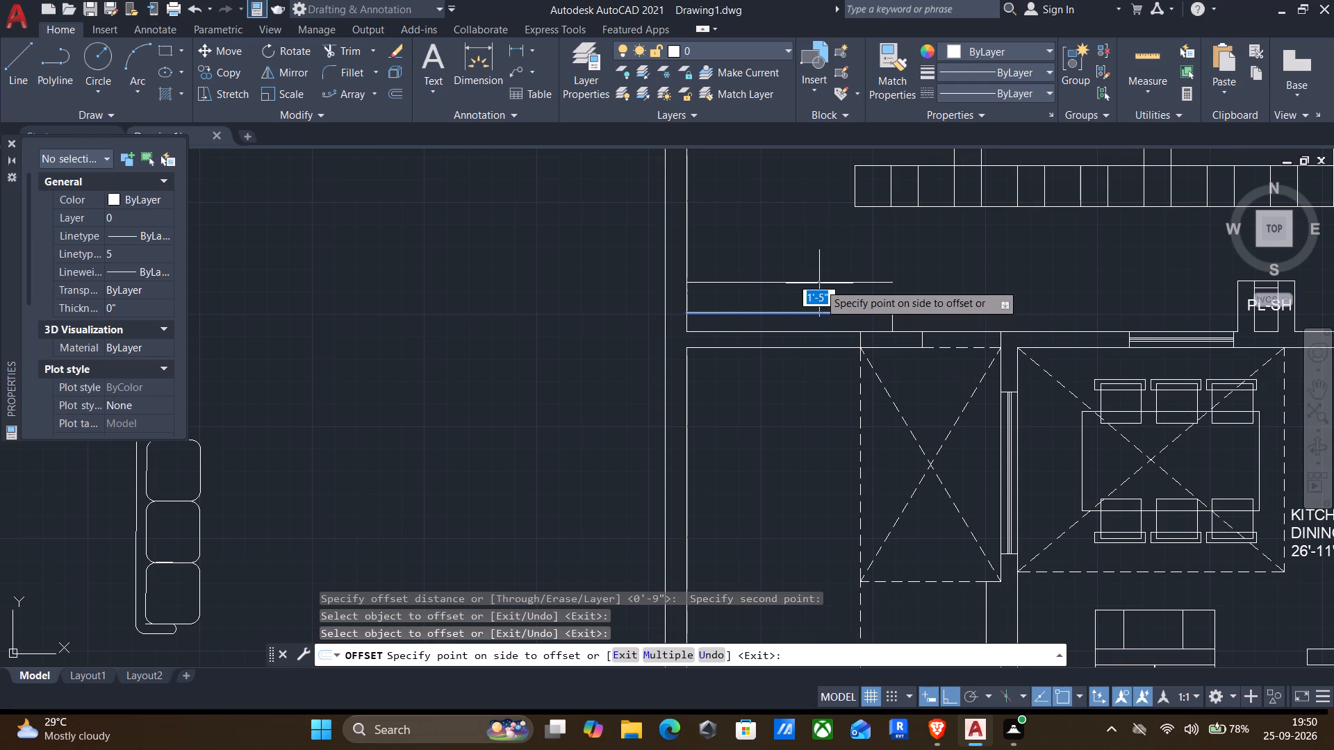
text(10)
key(shift+quotedbl)
key(Return)
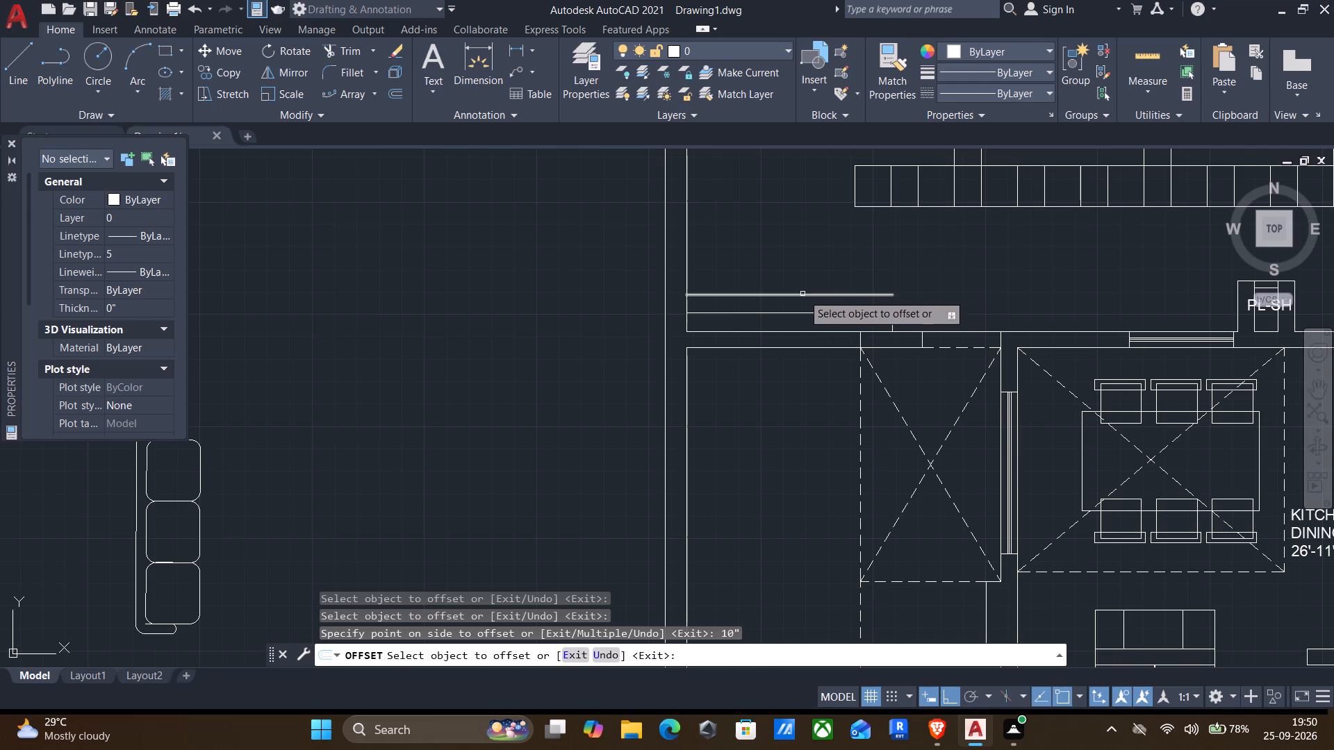
click(800, 294)
text(10")
key(Return)
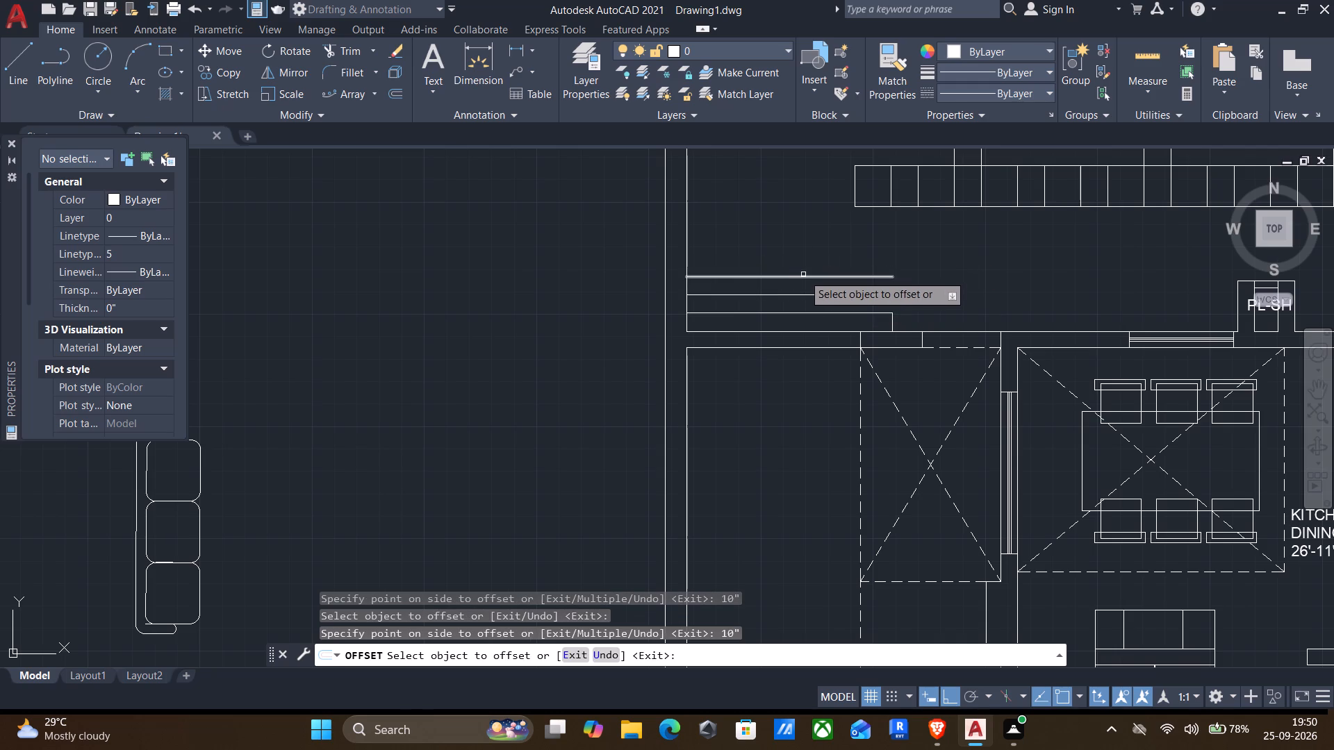
Offset the exploded rectangle's short east line eastward twice, at 10" spacing each time.
click(893, 324)
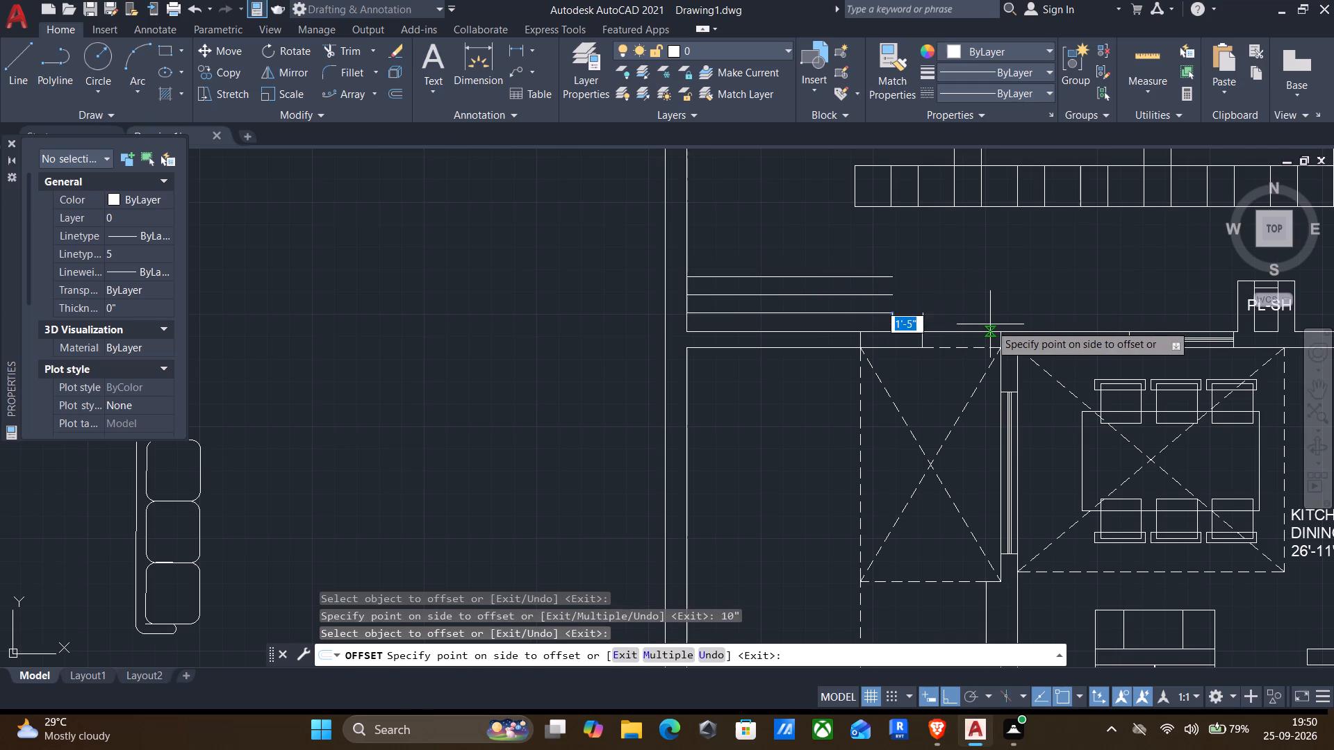
text(10")
key(Return)
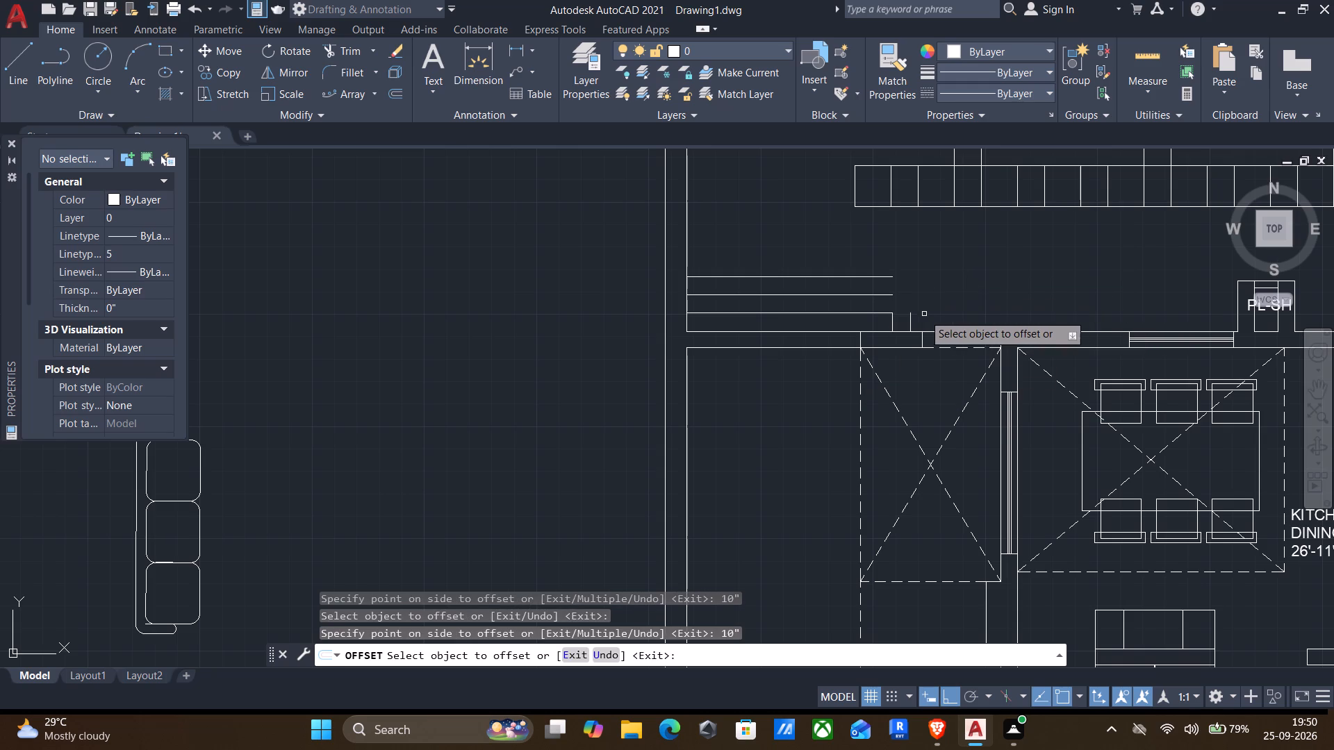
click(912, 321)
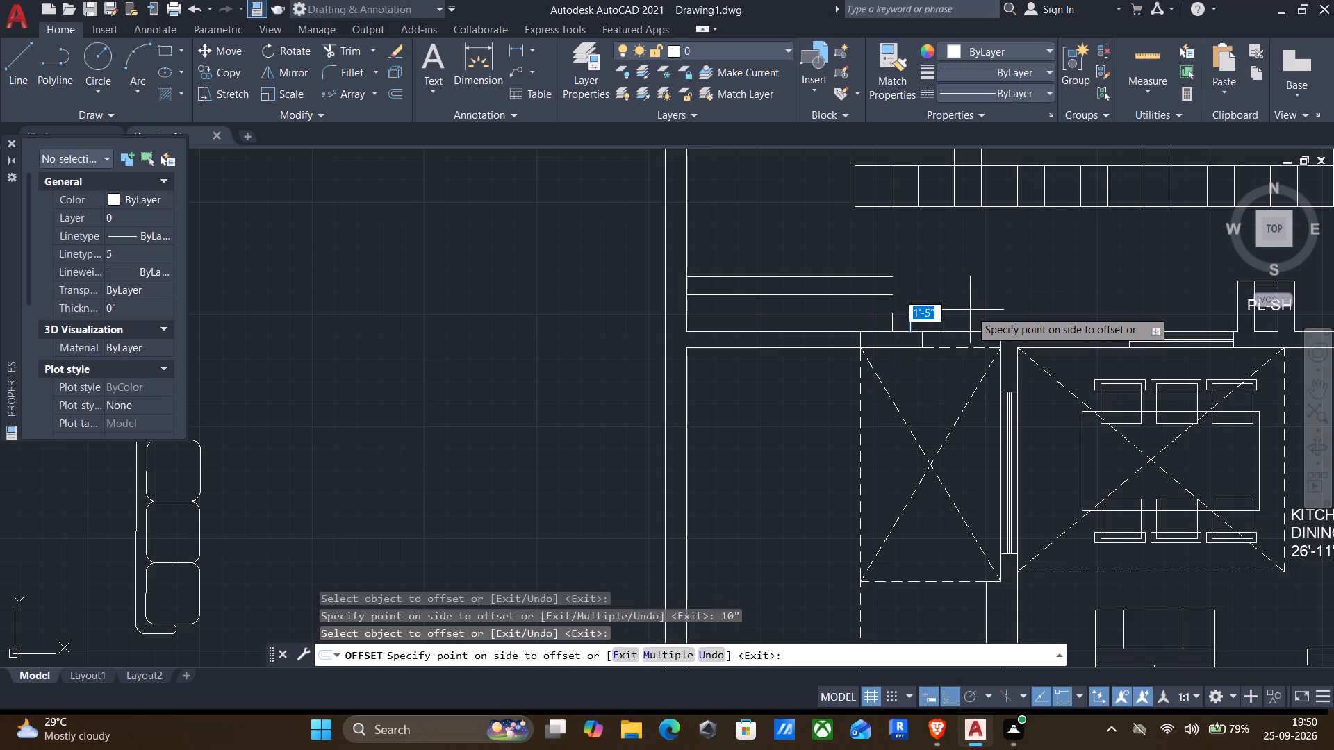
key(2)
key(BackSpace)
text(10)
key(shift+Return)
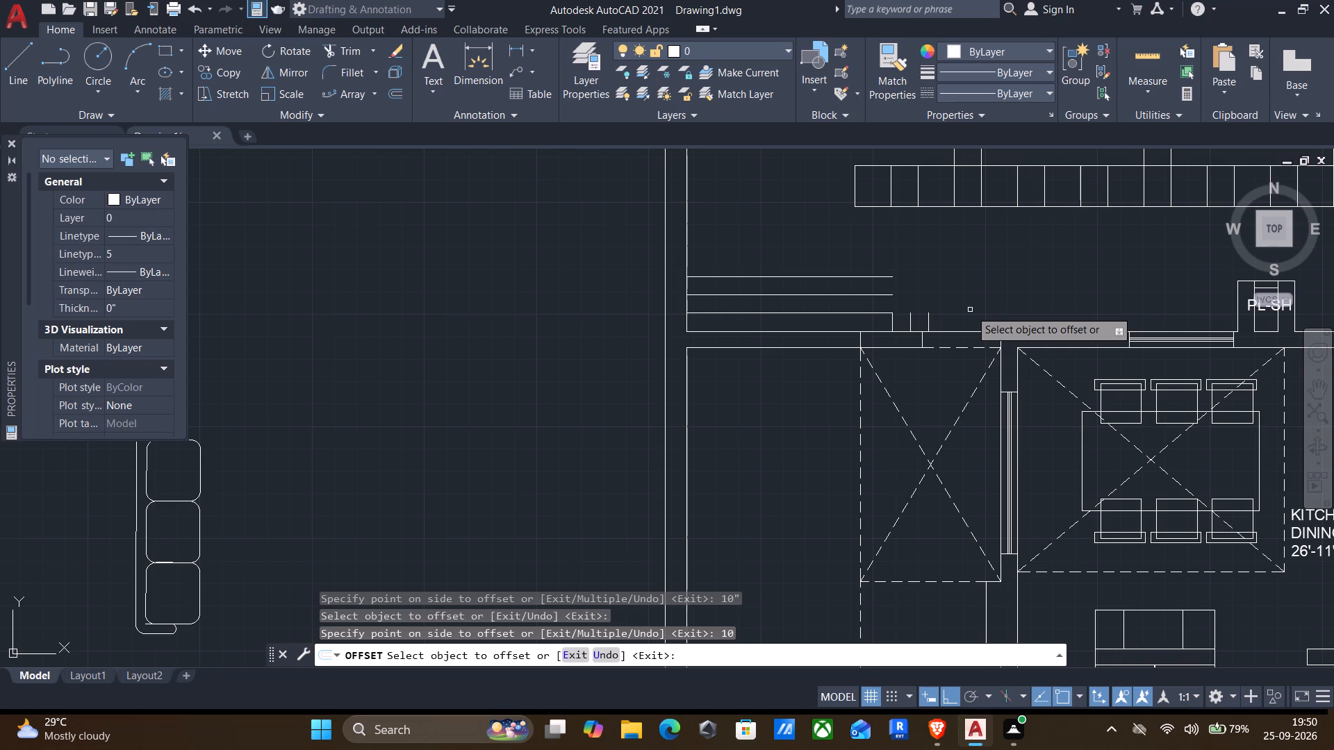
key(Escape)
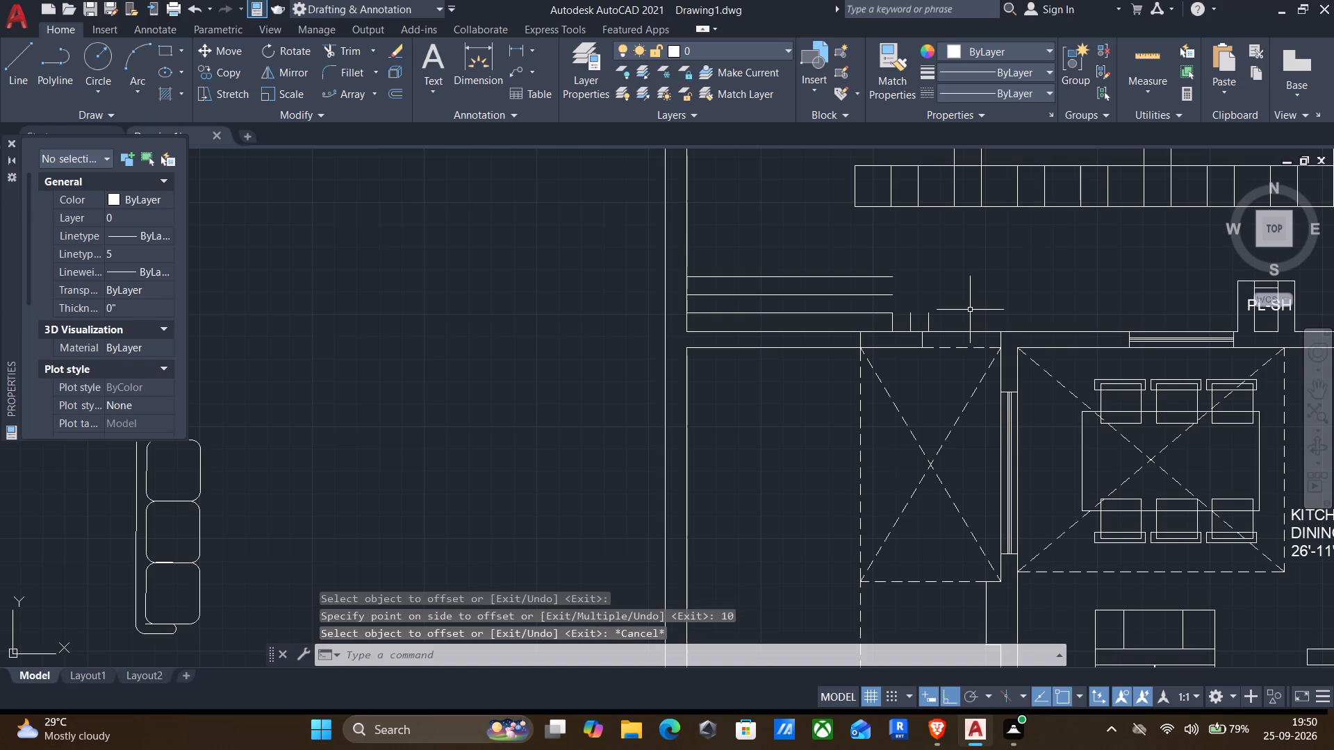
Fillet the two pairs of offset lines into square northeast corners, forming nested steps around the rectangle.
key(f)
key(Return)
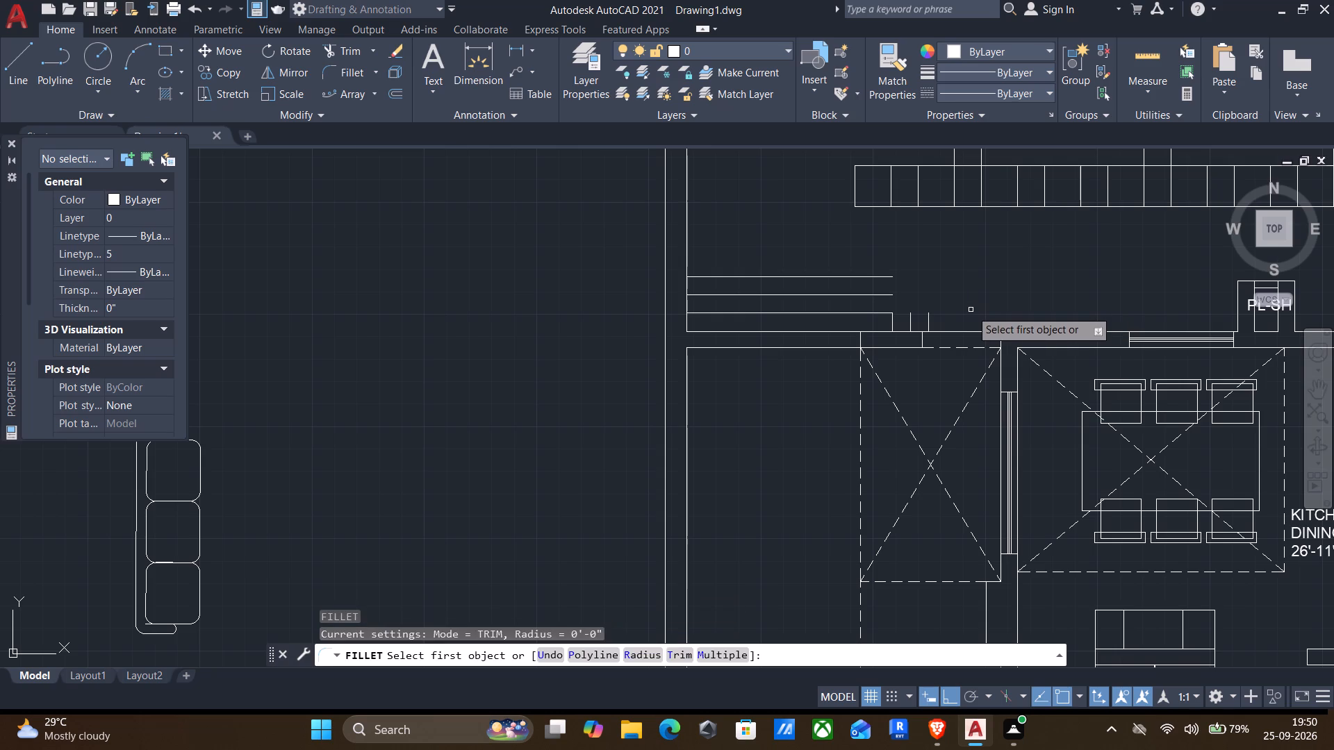
click(907, 320)
click(911, 322)
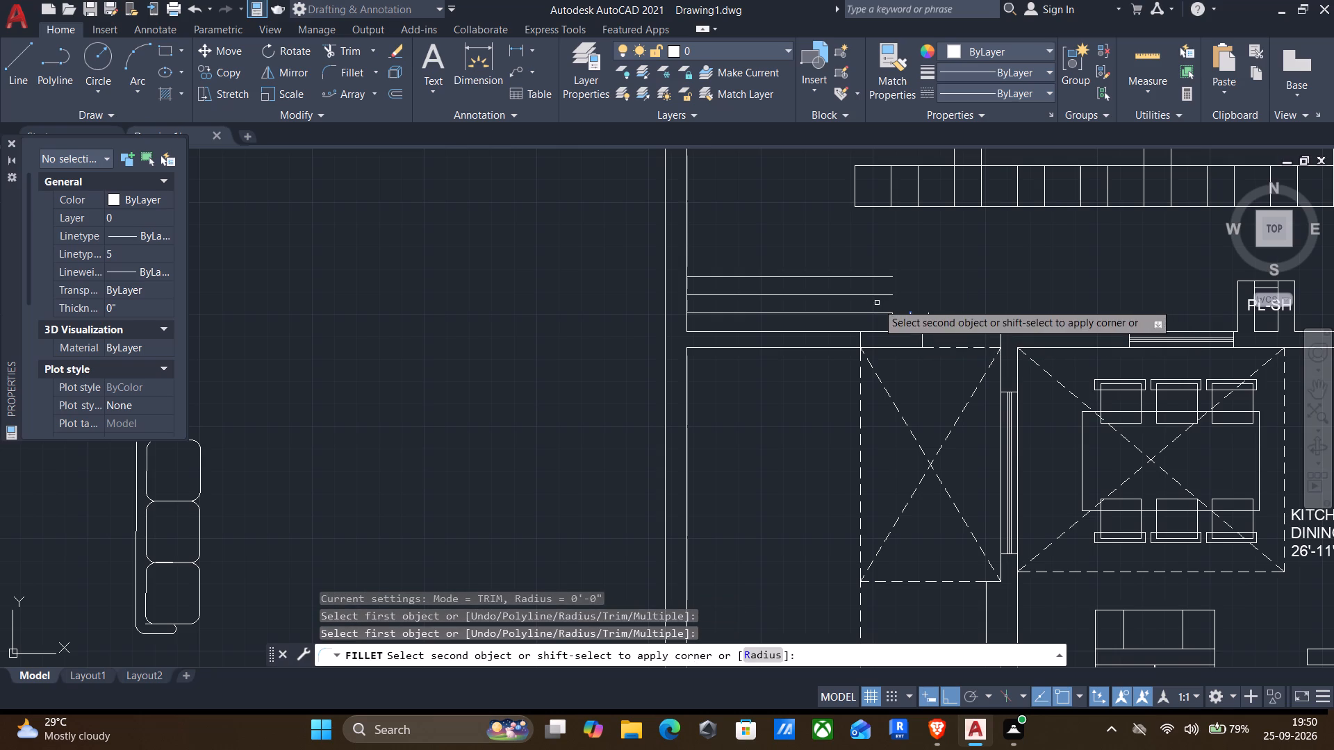
click(861, 294)
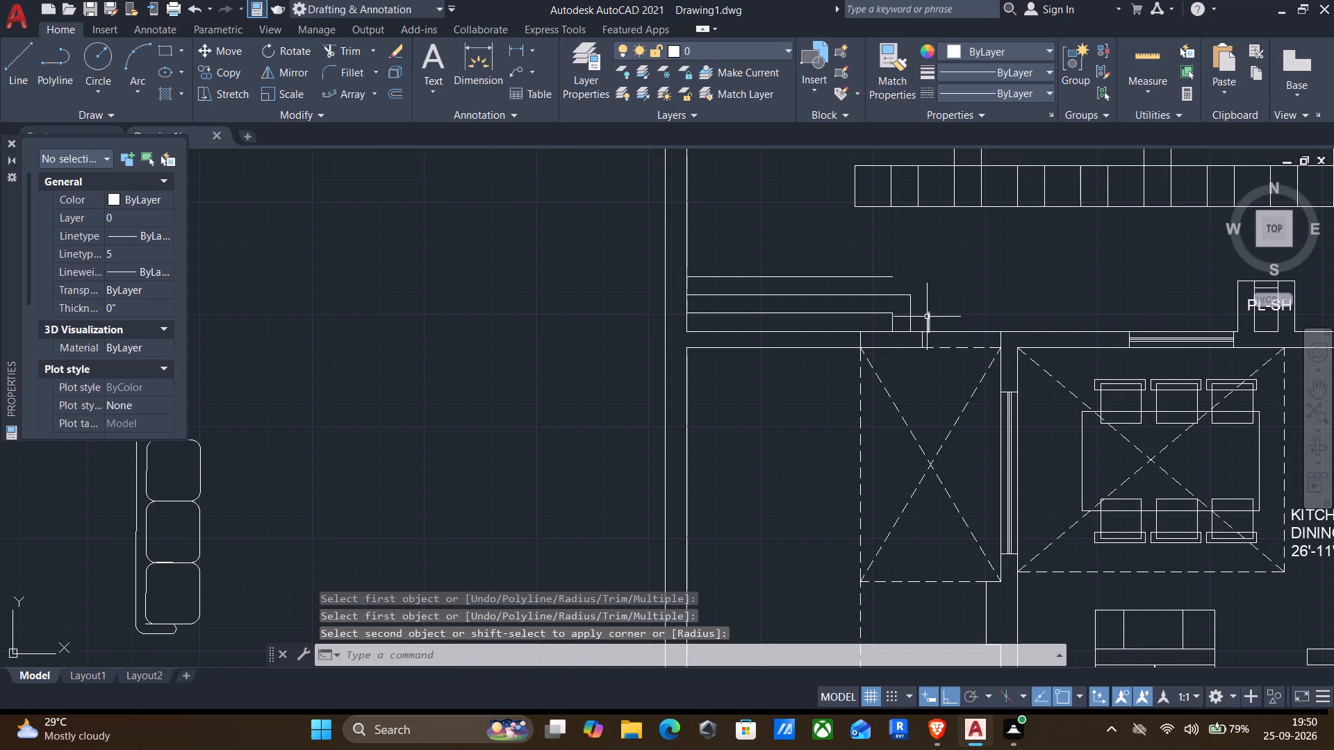
key(Return)
click(927, 317)
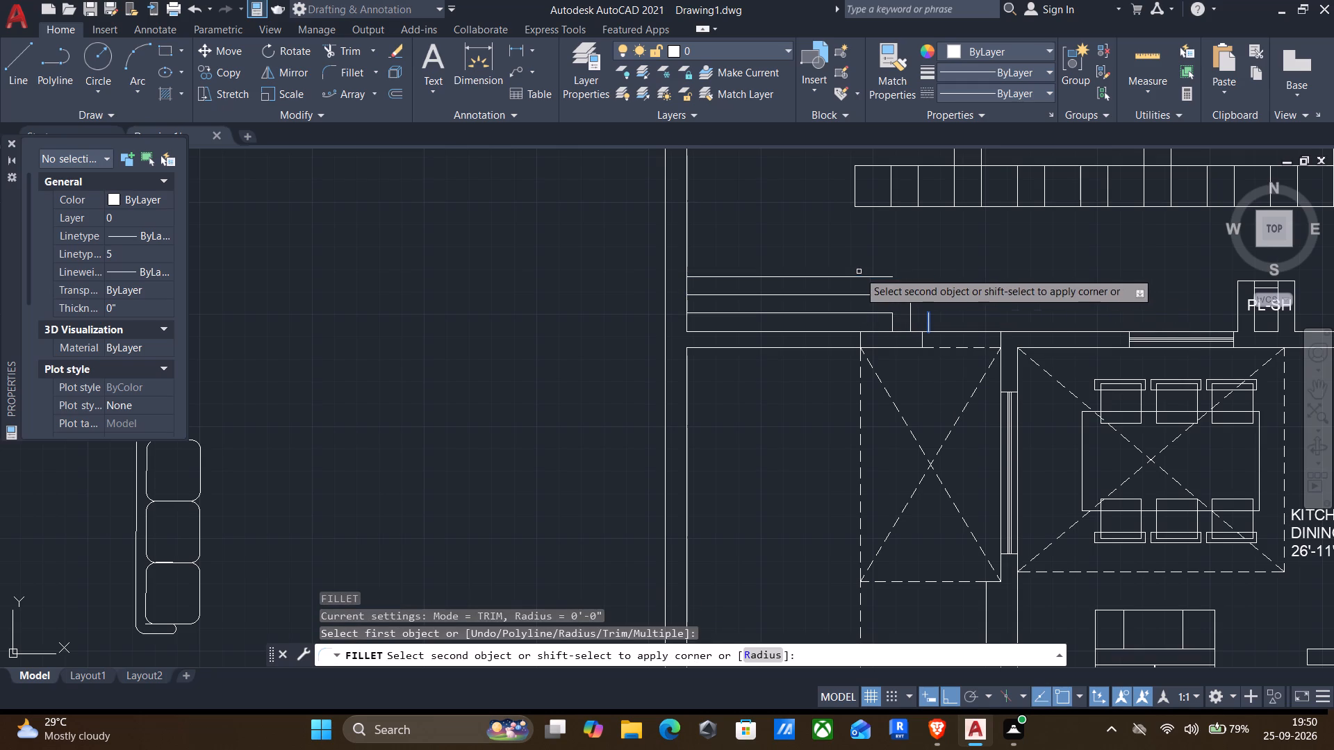
click(850, 277)
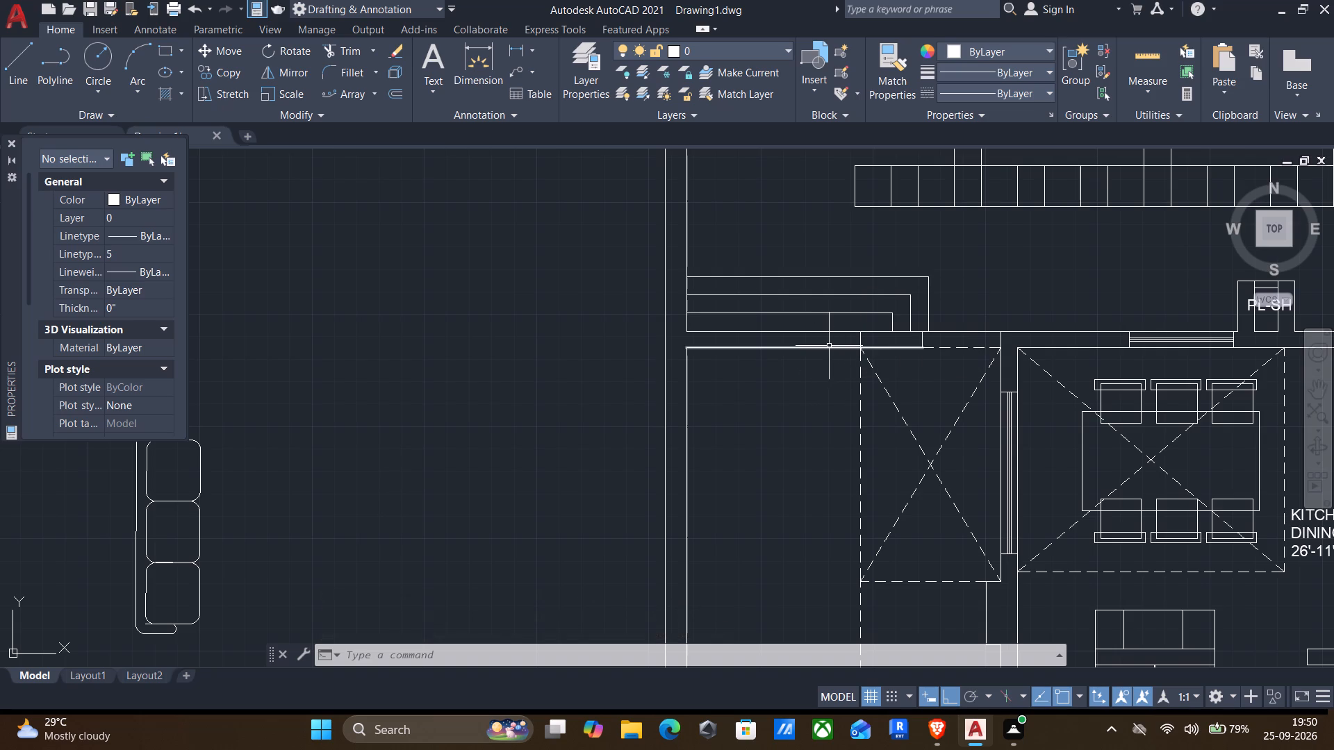
Draw a vertical line south from inside the strip's westernmost rectangle toward the steps, ending in a half arrowhead on its west side.
middle_drag(829, 349, 834, 417)
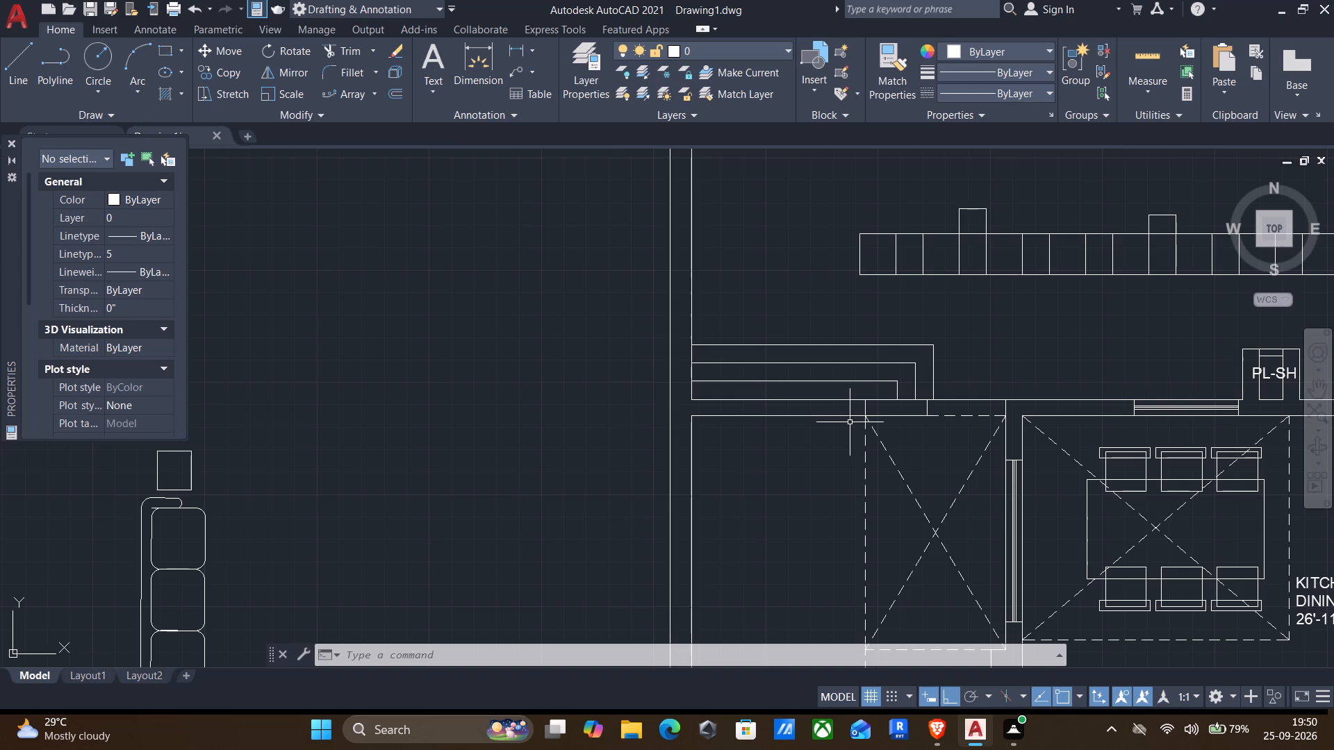
key(l)
key(Return)
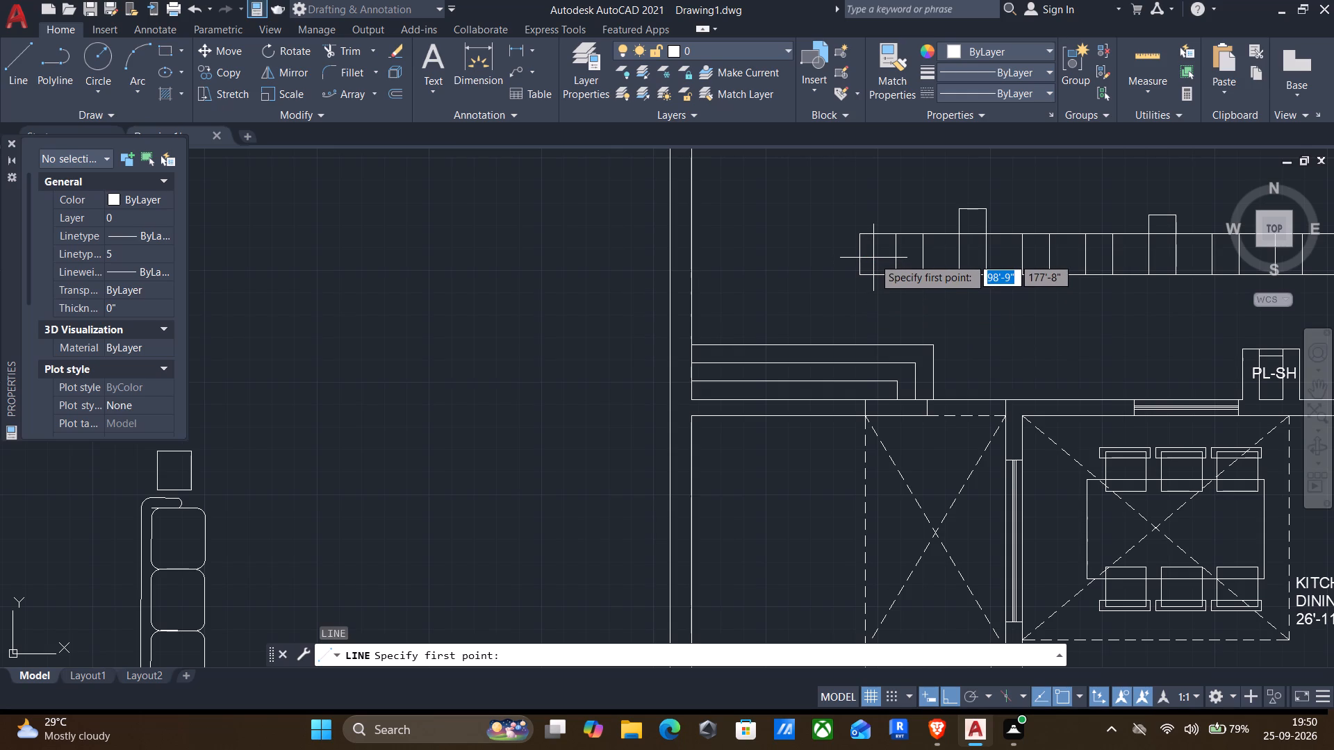
scroll(873, 258, up, 1)
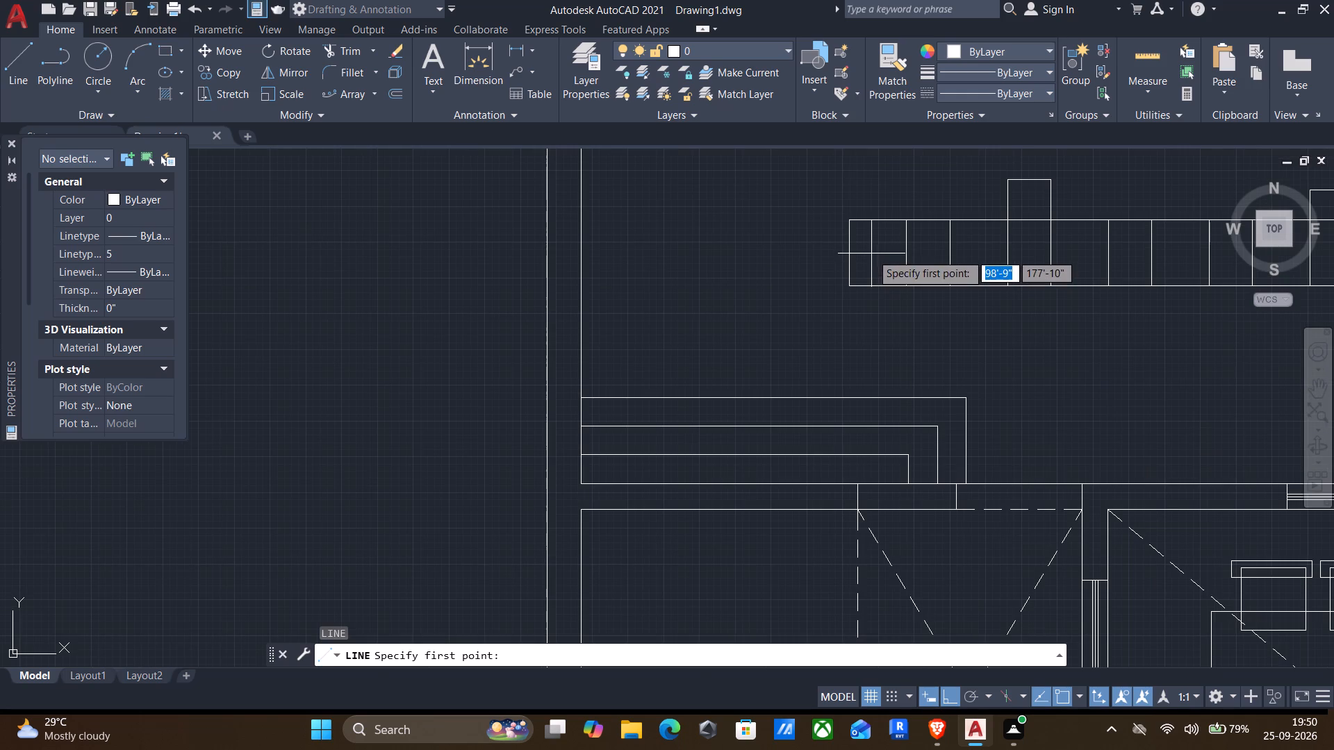
click(871, 253)
click(871, 355)
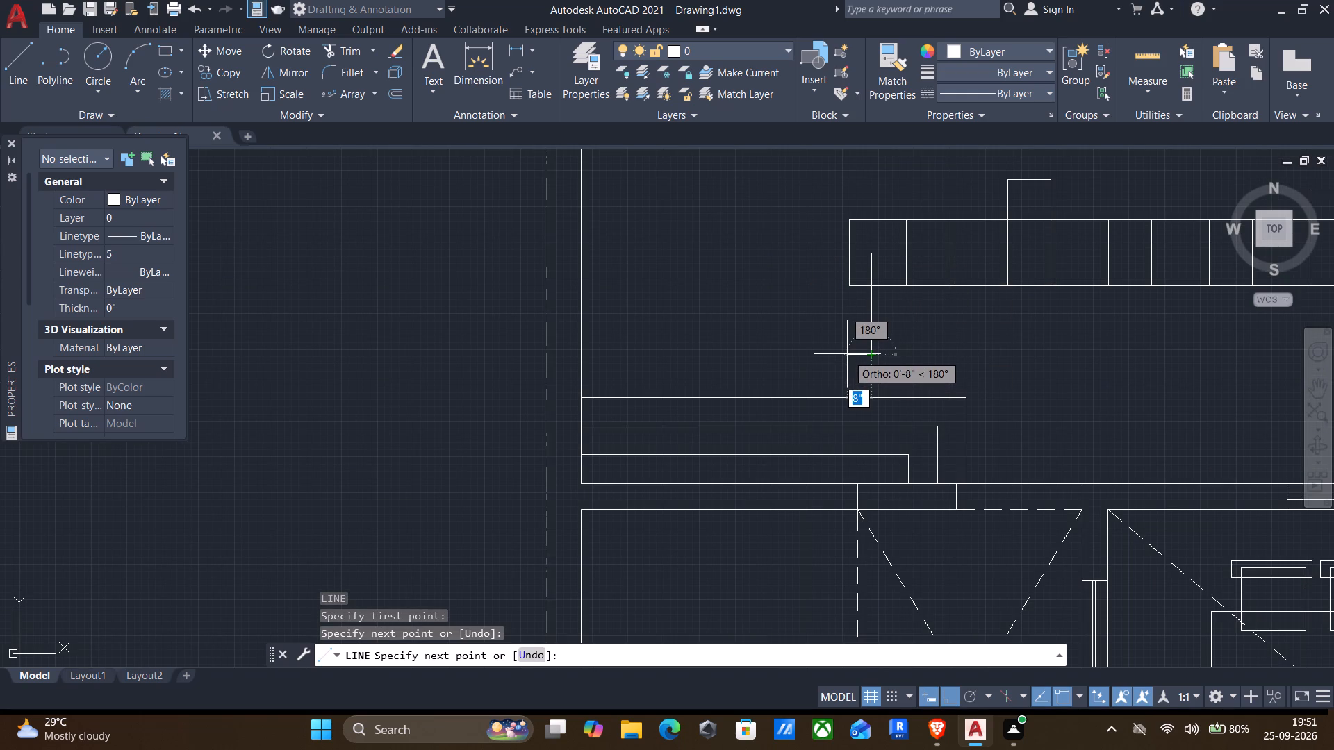
key(F8)
scroll(847, 354, up, 2)
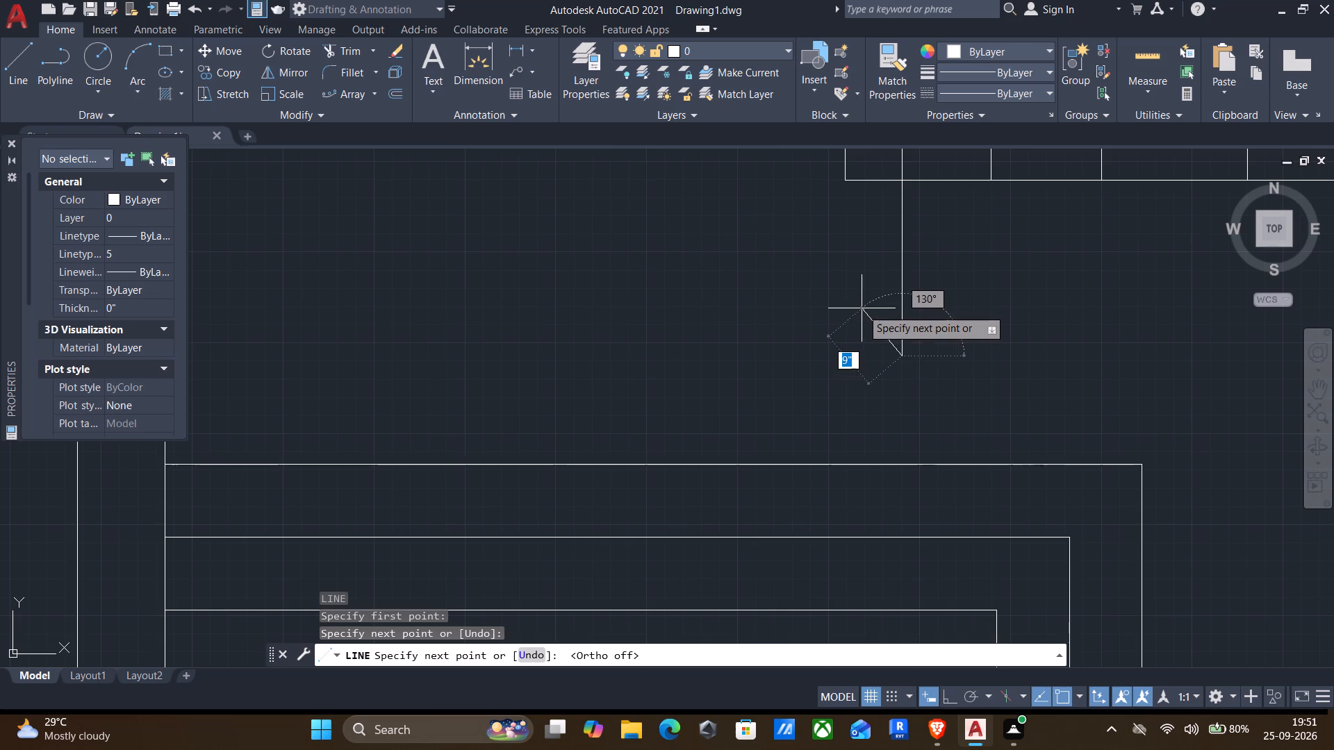
click(862, 308)
click(902, 309)
key(period)
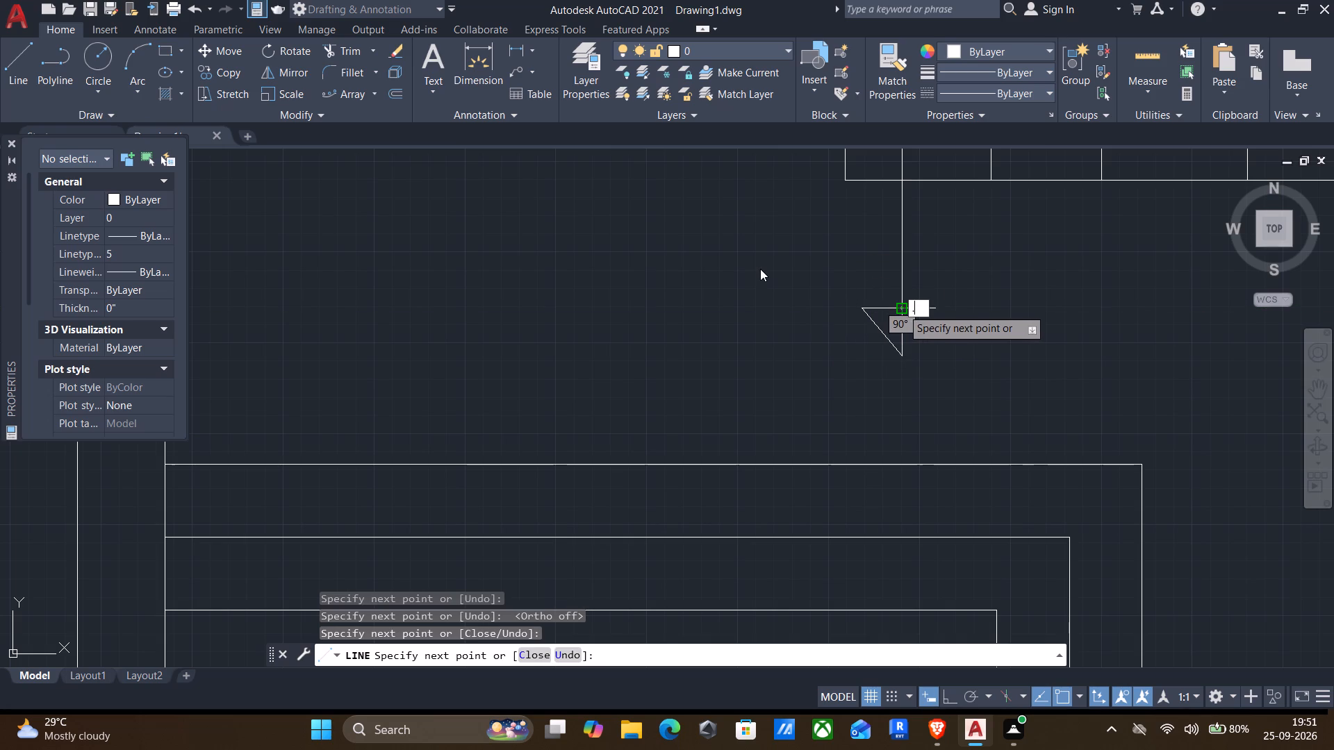
key(Escape)
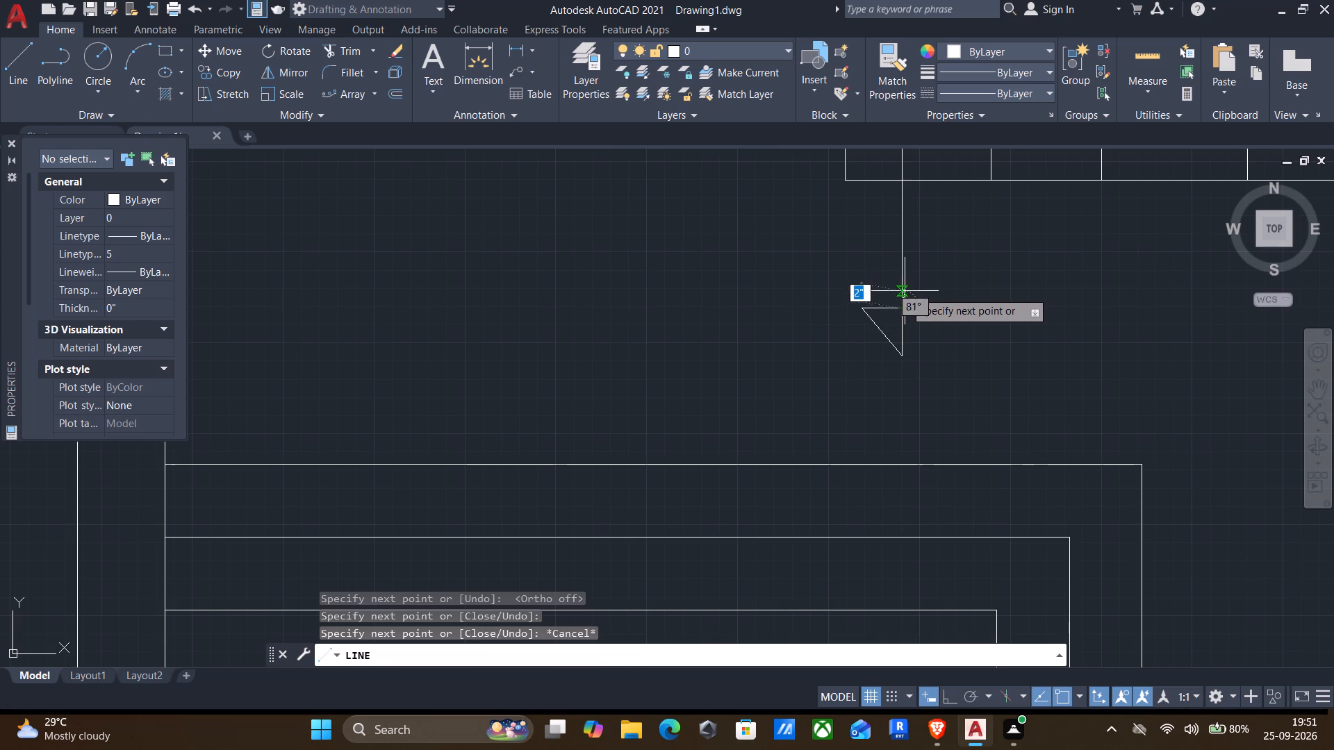
key(Escape)
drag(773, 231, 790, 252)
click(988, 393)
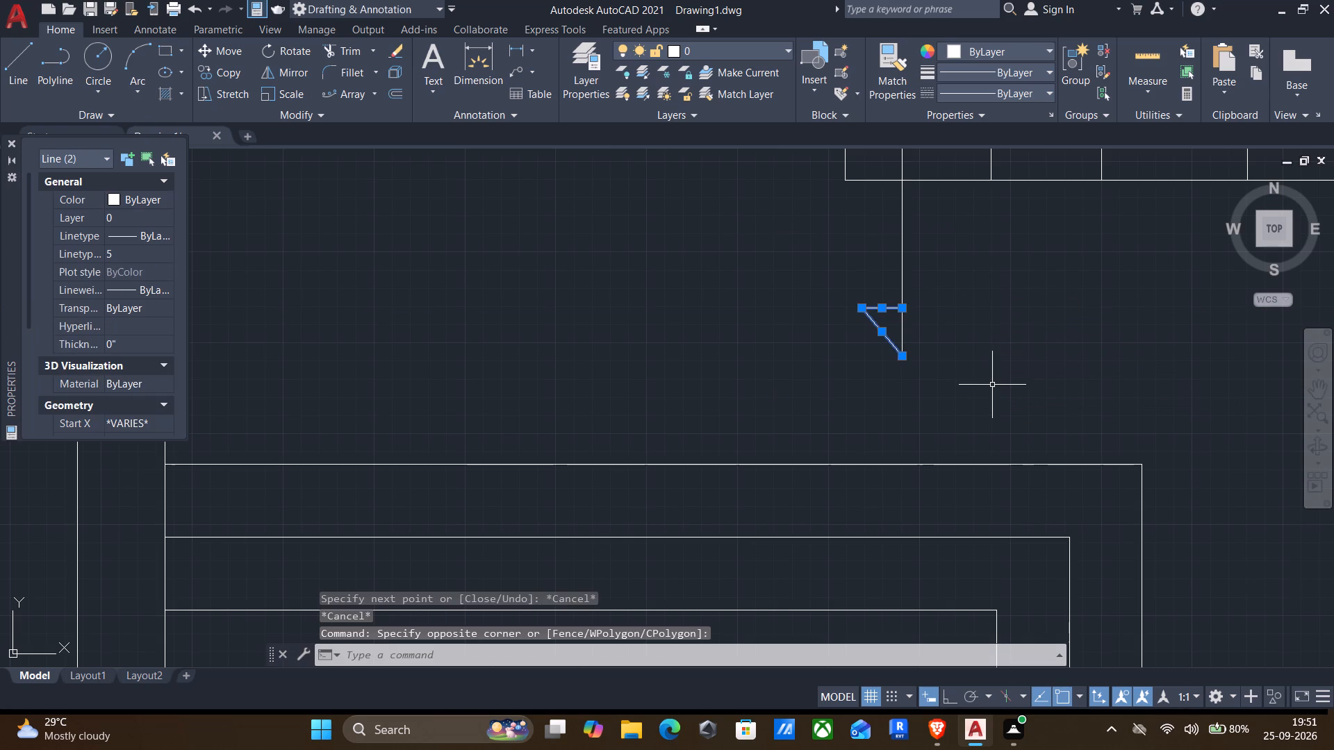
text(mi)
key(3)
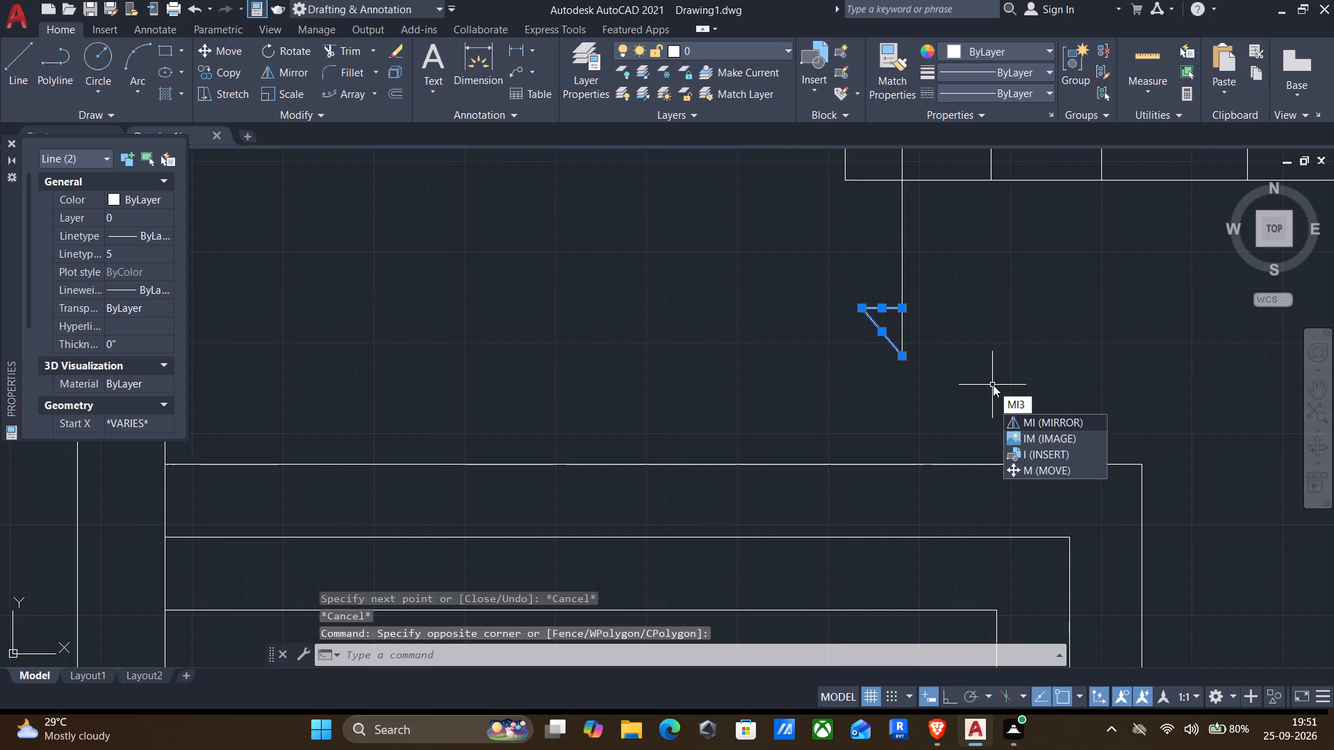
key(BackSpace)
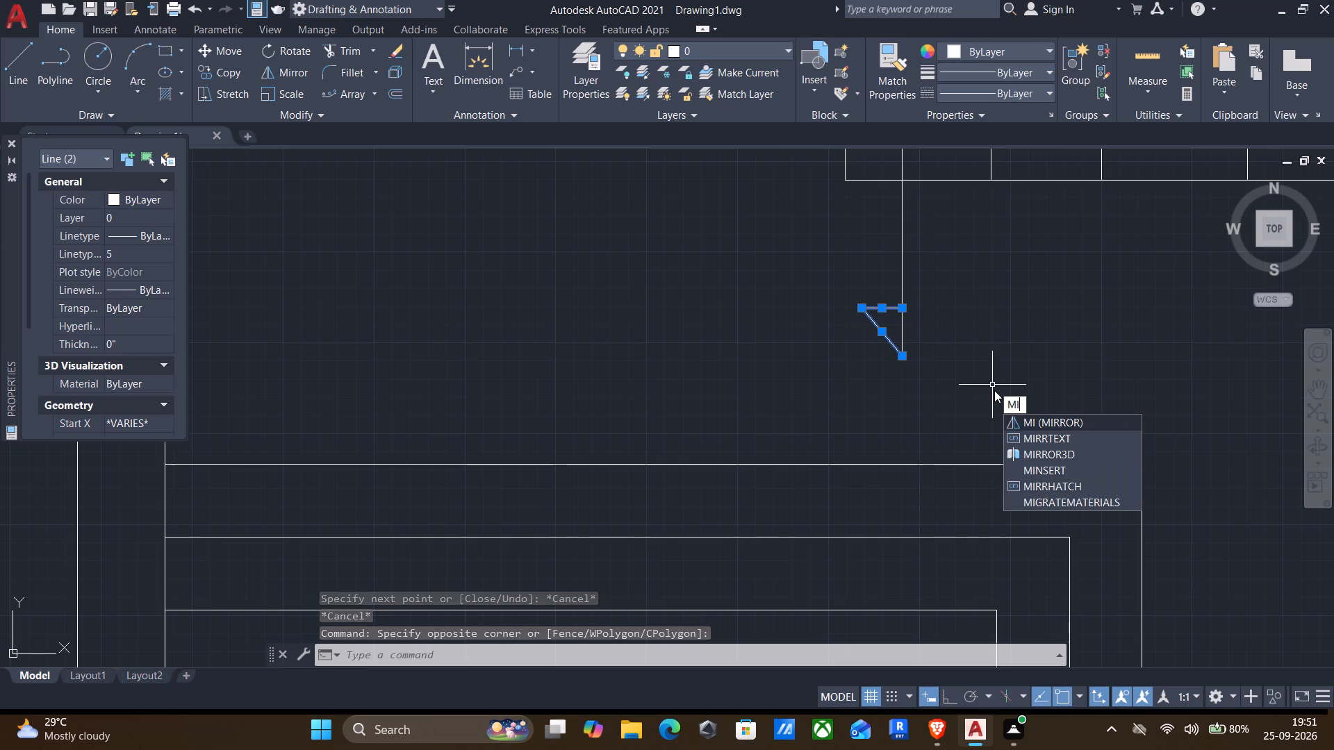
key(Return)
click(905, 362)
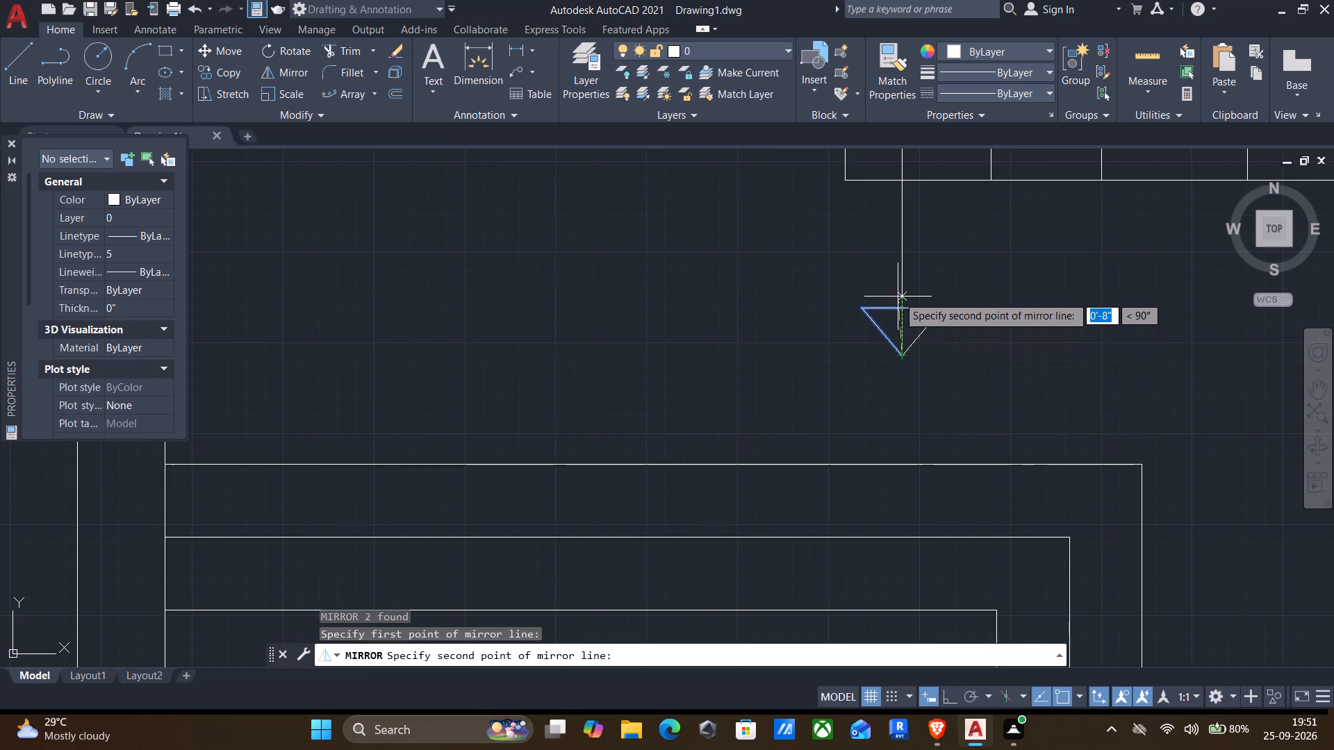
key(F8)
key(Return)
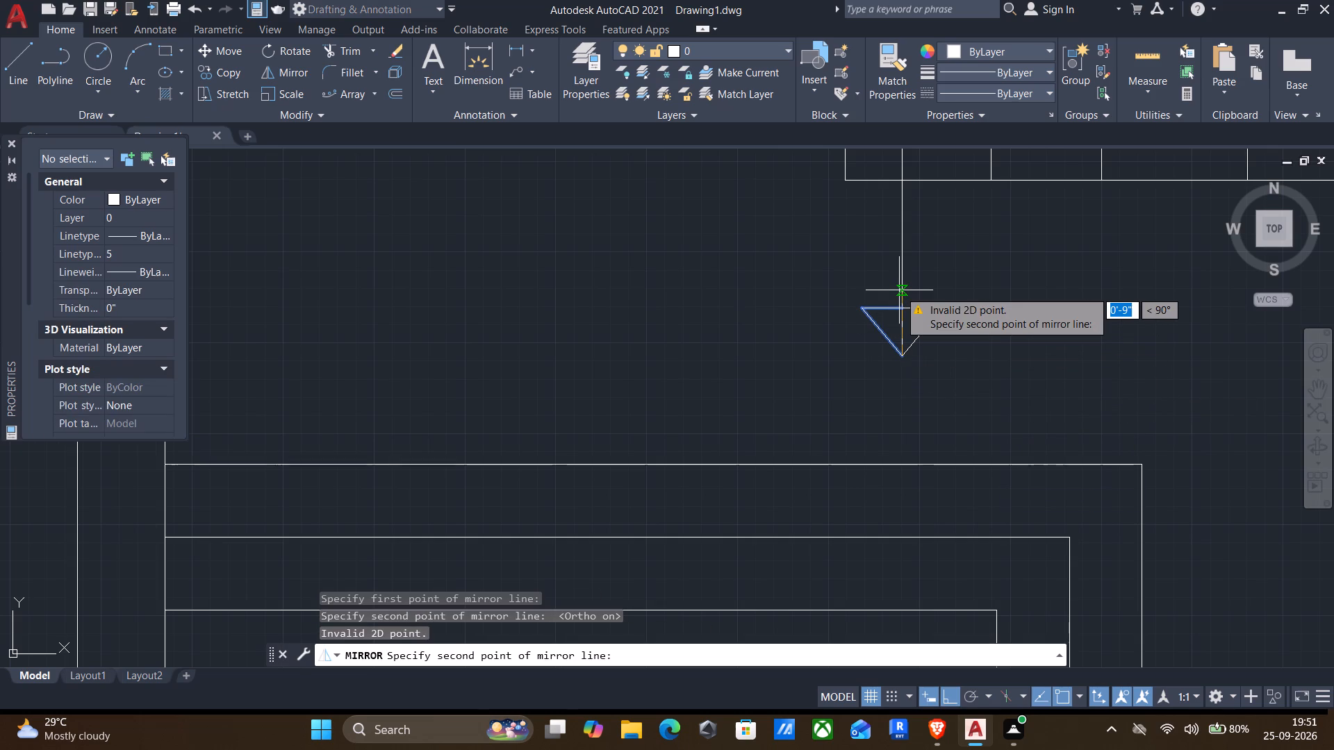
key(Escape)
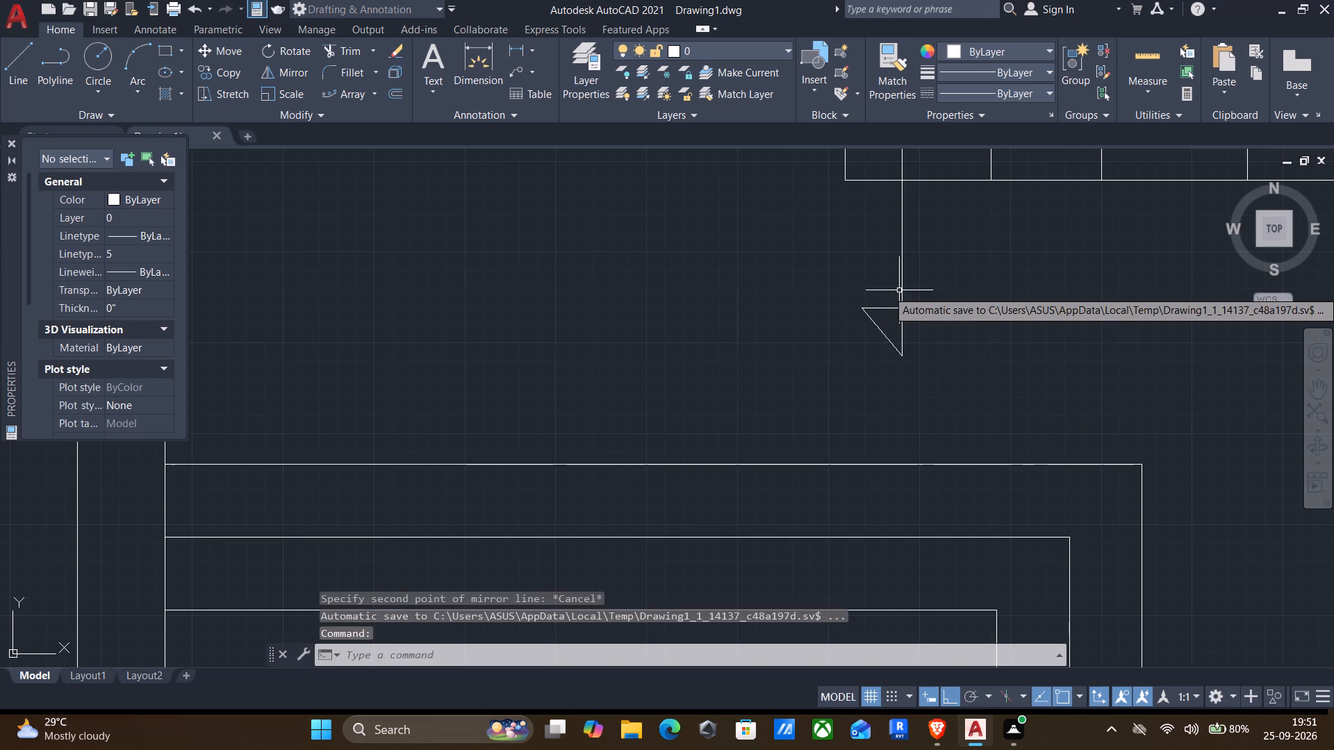
Mirror the half arrowhead across the vertical arrow line, keeping the original lines.
click(819, 279)
click(944, 389)
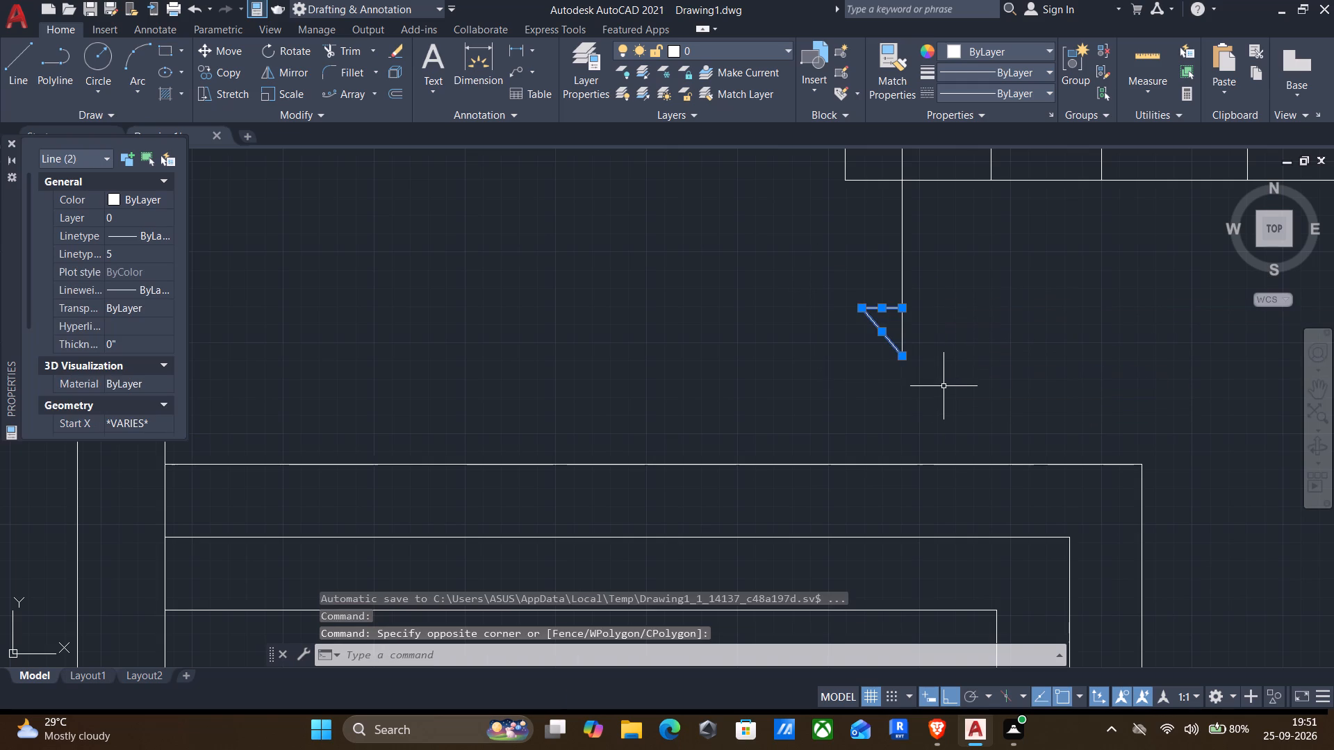
text(mi)
key(Return)
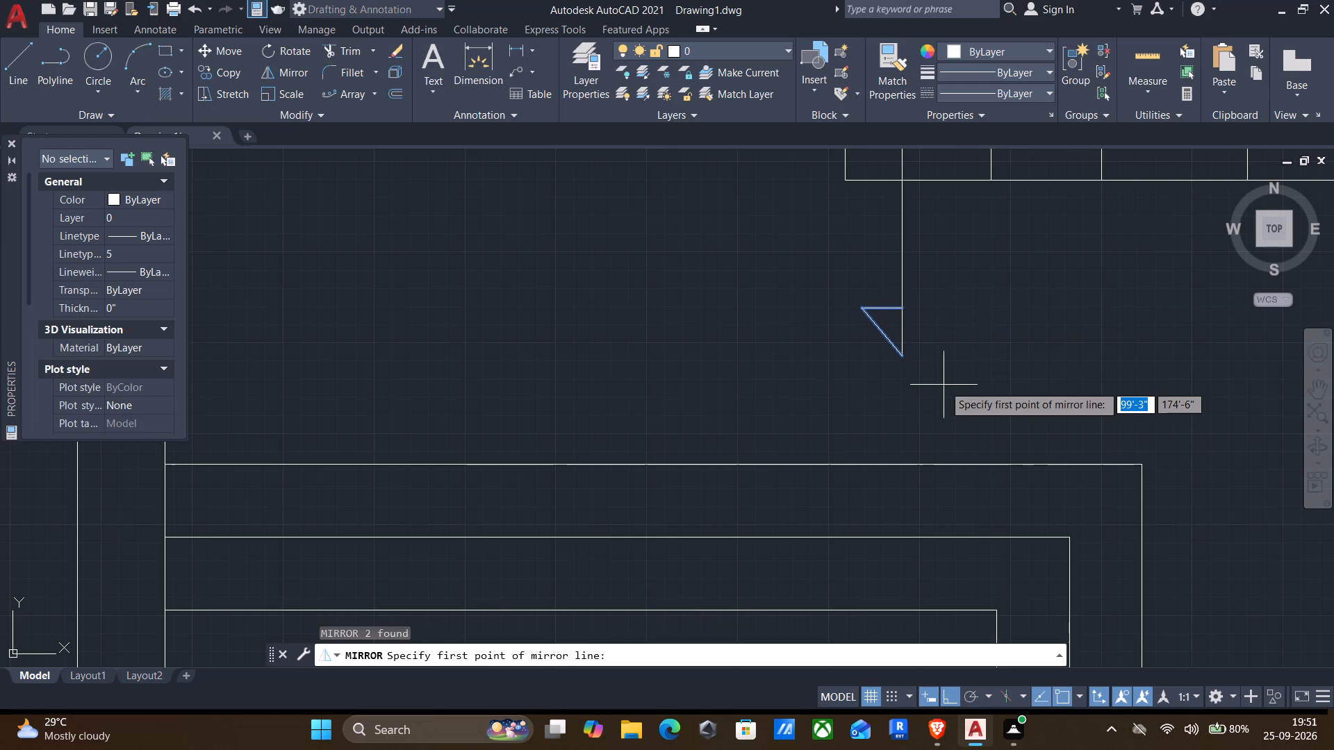
click(899, 357)
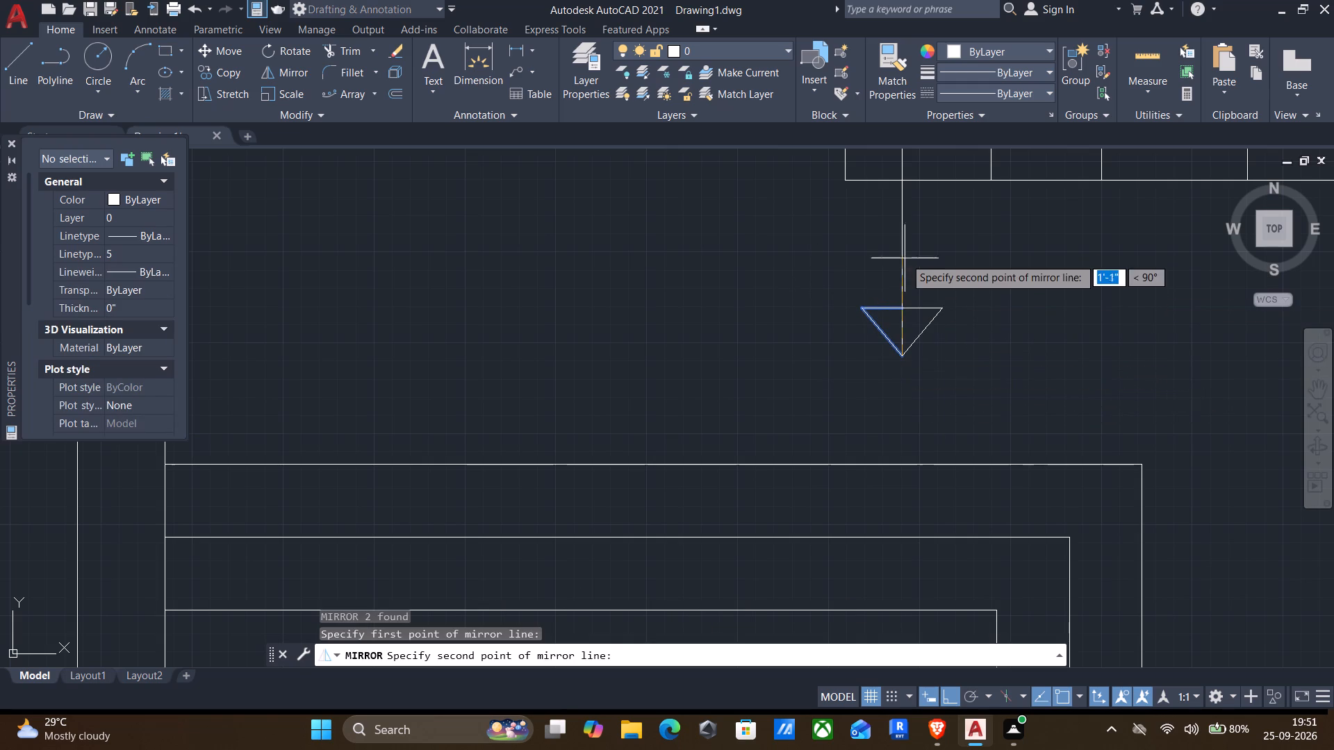
click(904, 242)
key(Return)
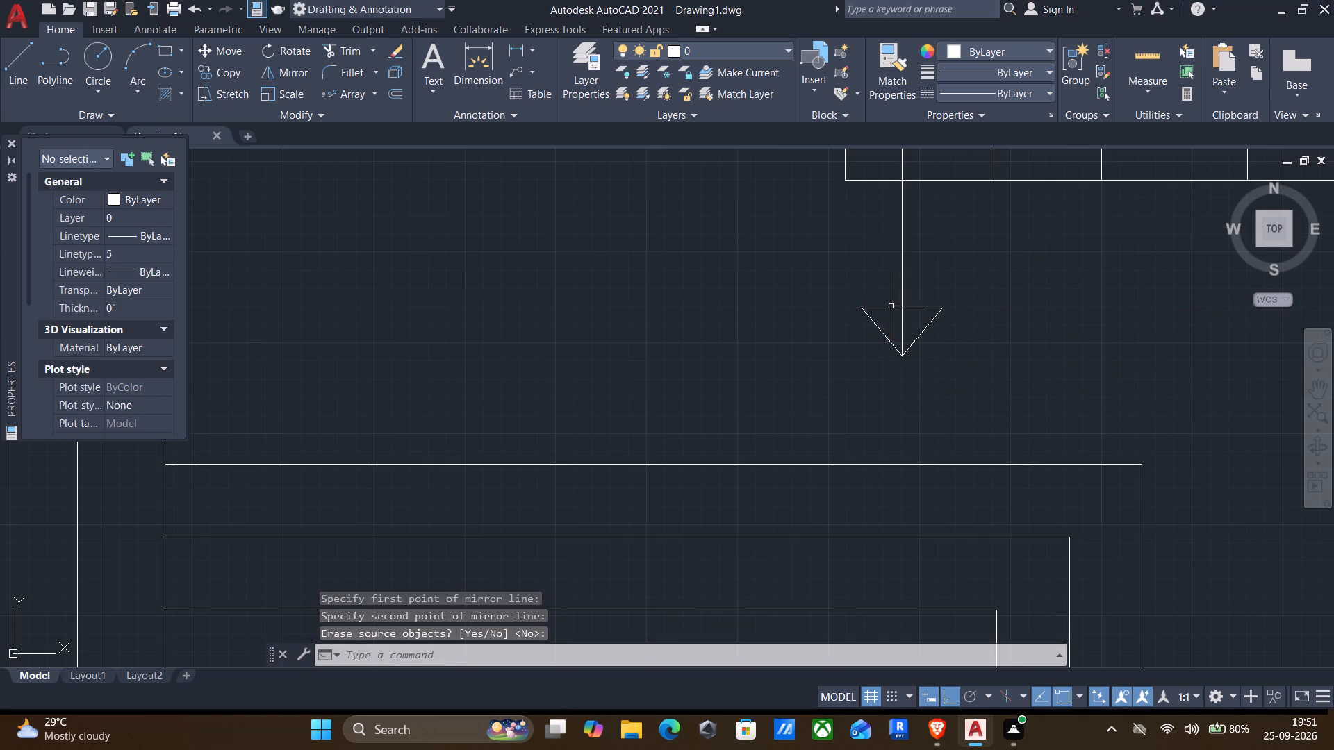
Trim the part of the vertical arrow line that lies inside the triangular arrowhead.
key(t)
key(r)
key(Return)
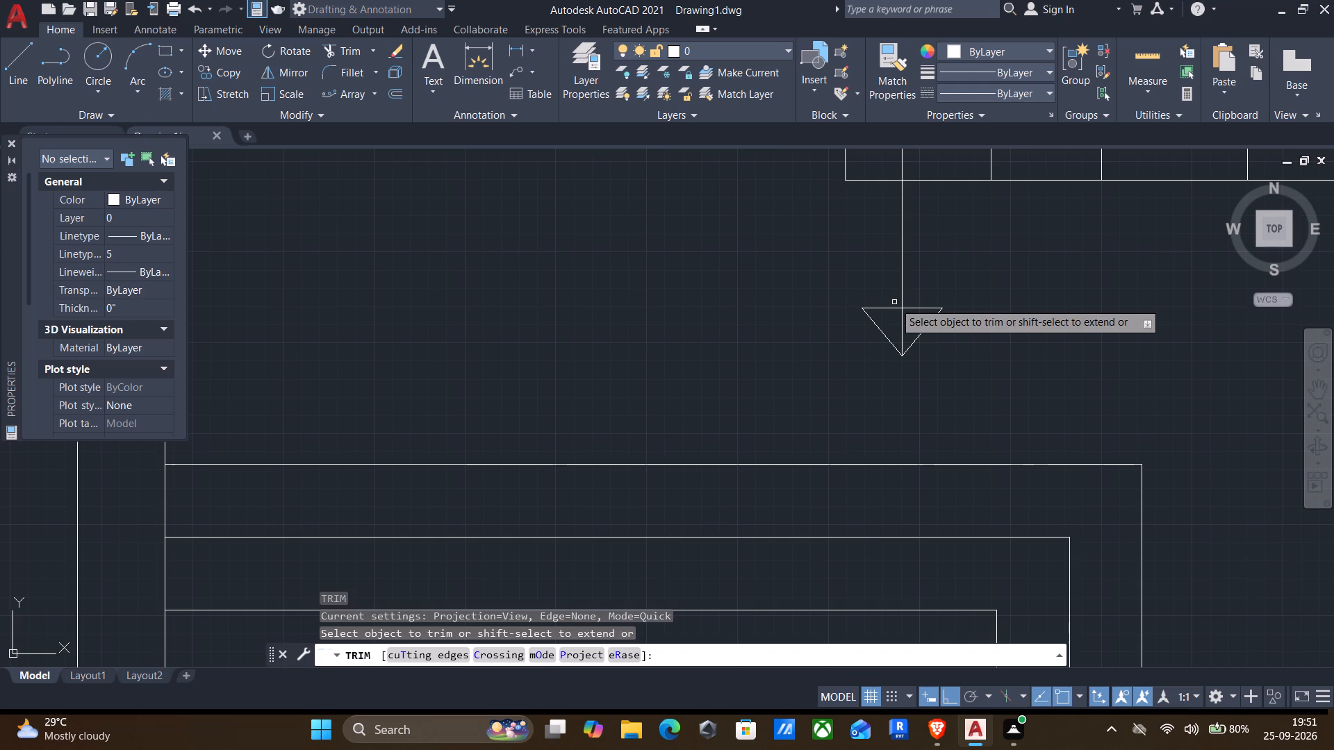
scroll(901, 326, up, 2)
click(896, 325)
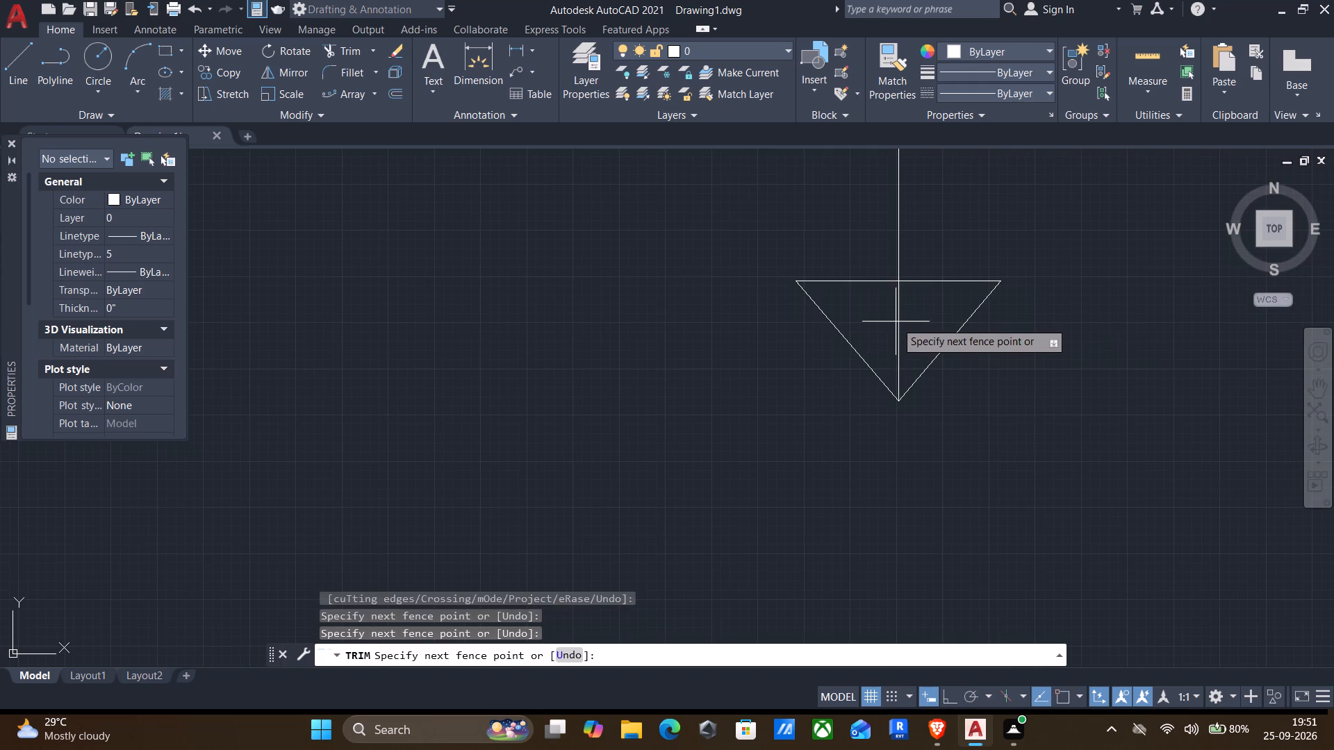
click(914, 324)
scroll(912, 324, down, 2)
scroll(748, 324, down, 1)
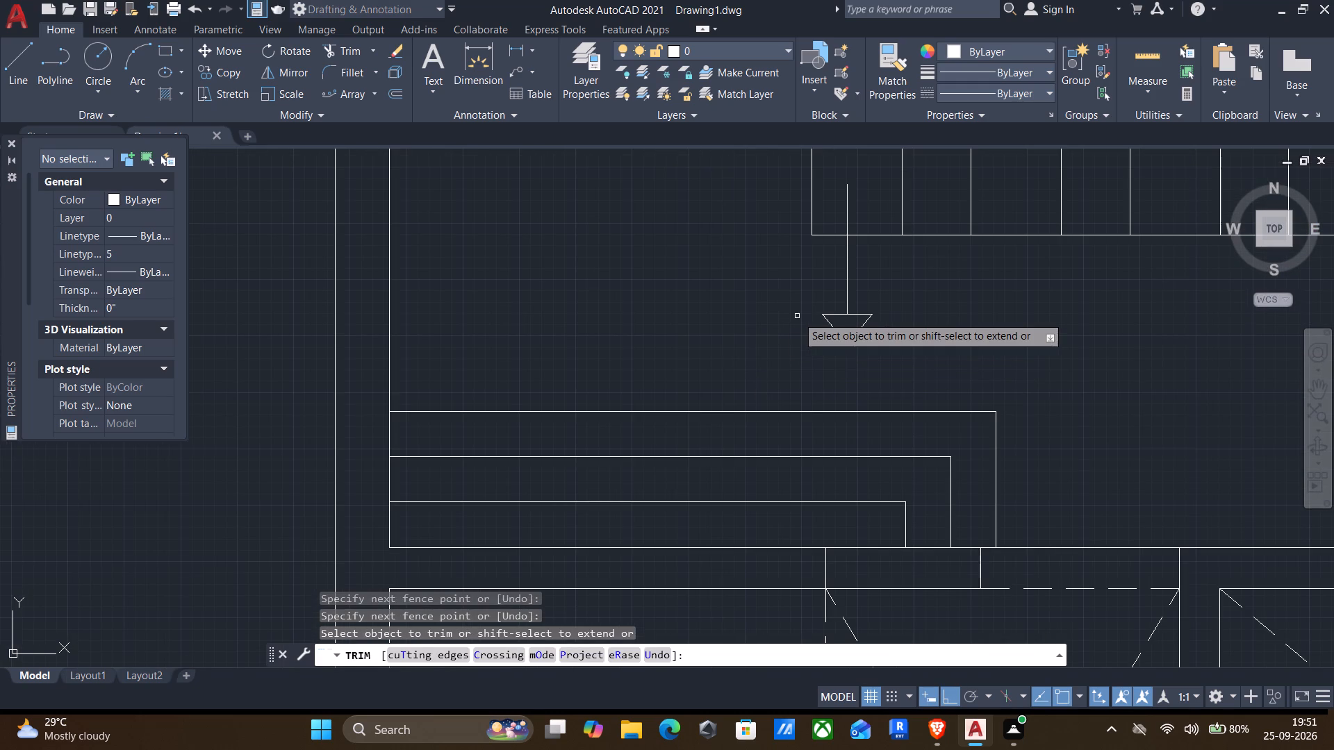
key(Escape)
Copy the UP label beside the SER.TOILET entrance arrow to the open area northwest of the strip's westernmost rectangle.
scroll(799, 326, down, 3)
middle_drag(797, 330, 759, 328)
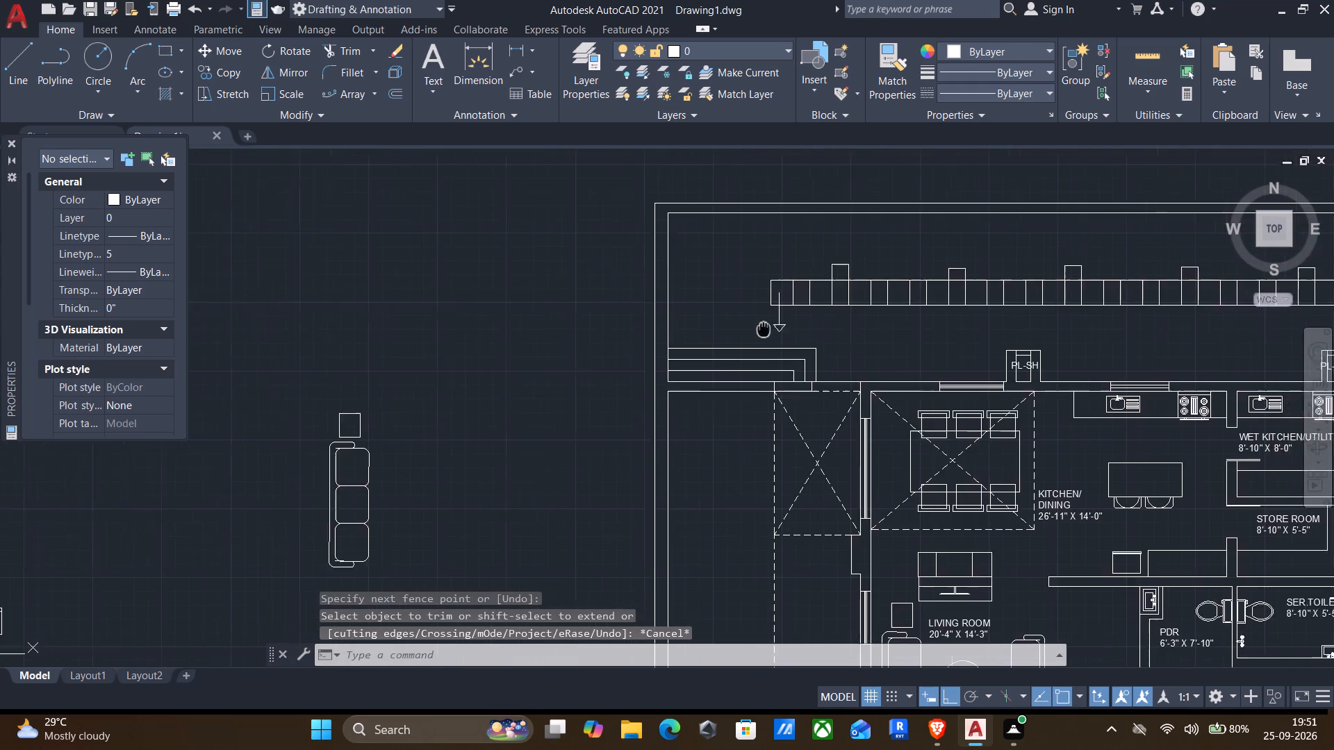
middle_drag(759, 328, 459, 220)
scroll(586, 326, down, 1)
scroll(862, 424, up, 3)
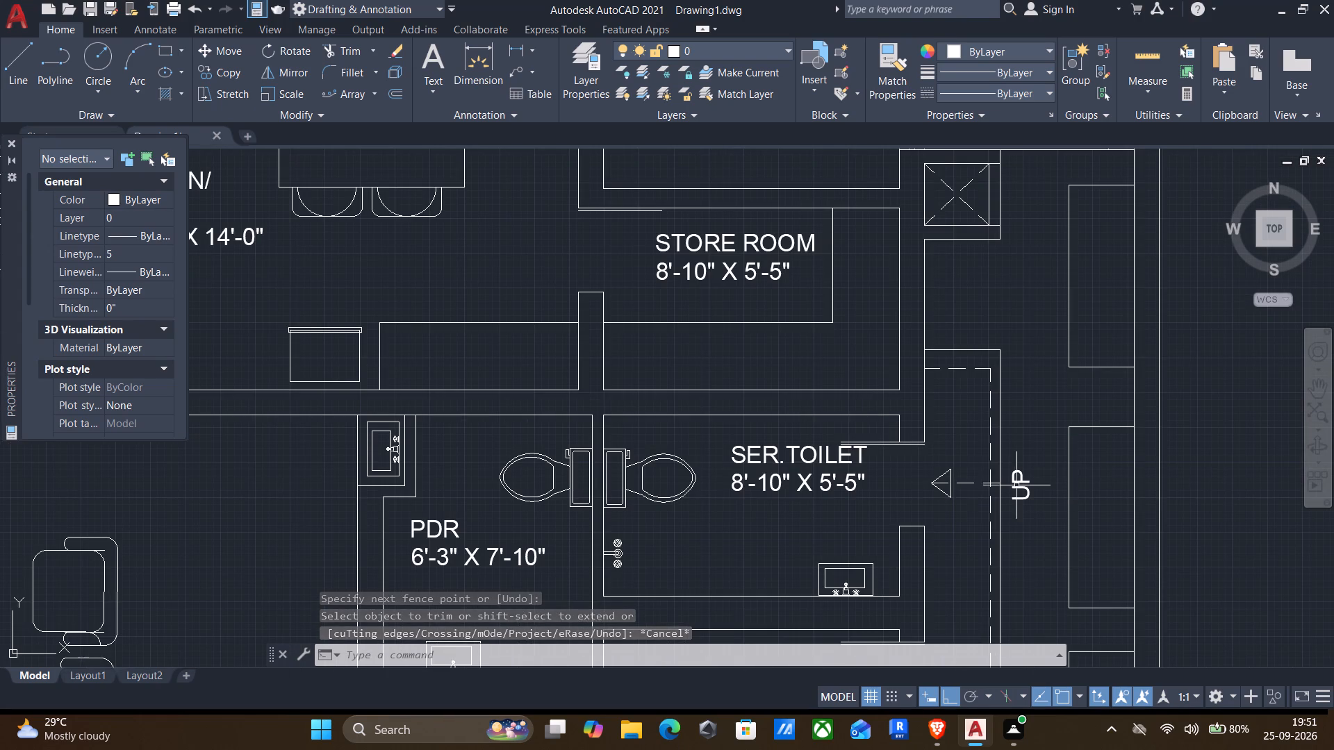
click(1022, 484)
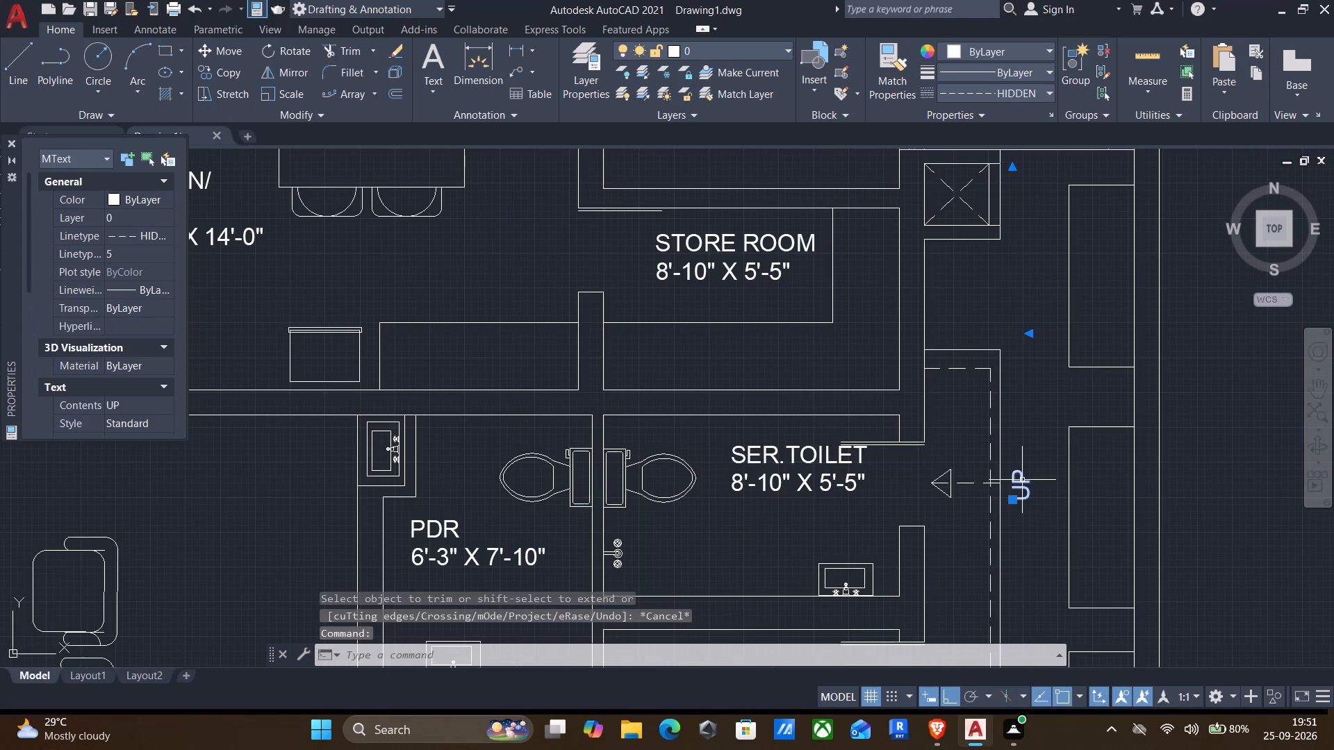
text(co)
key(Return)
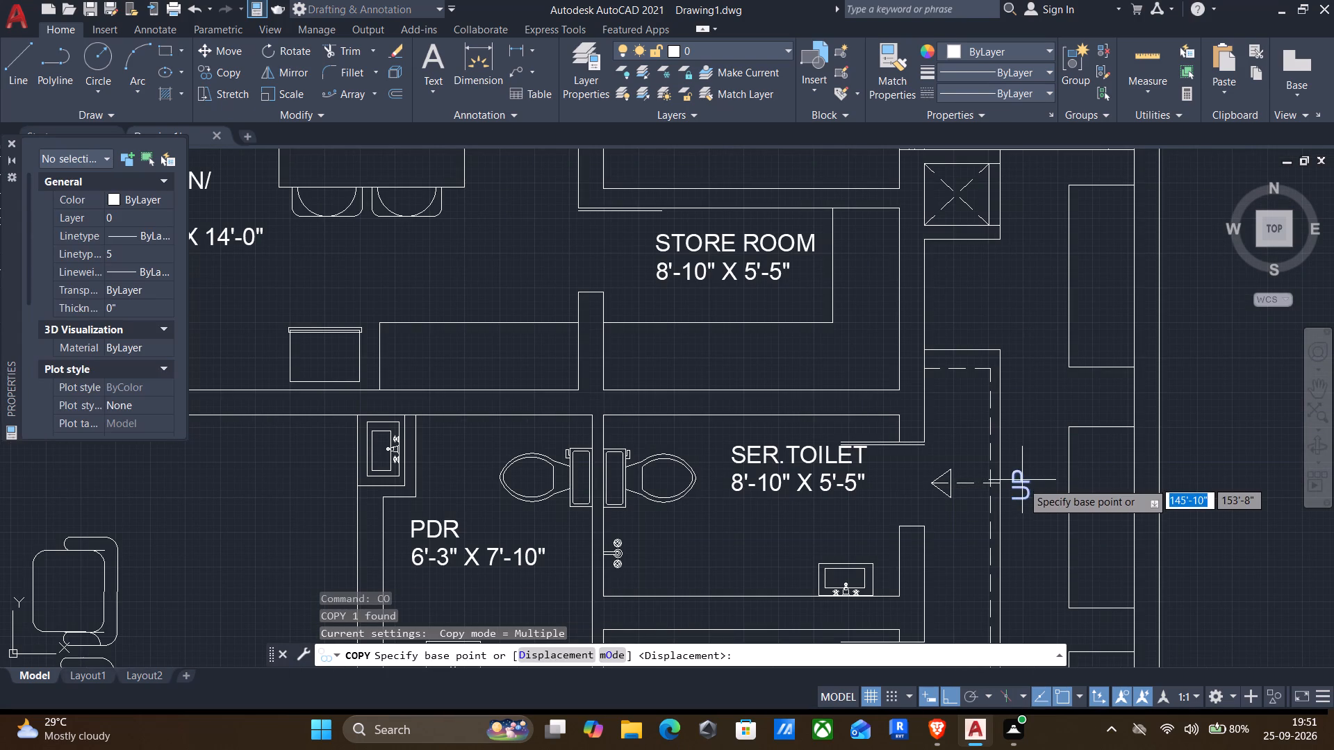
click(1027, 474)
scroll(971, 327, down, 2)
middle_drag(957, 329, 1045, 444)
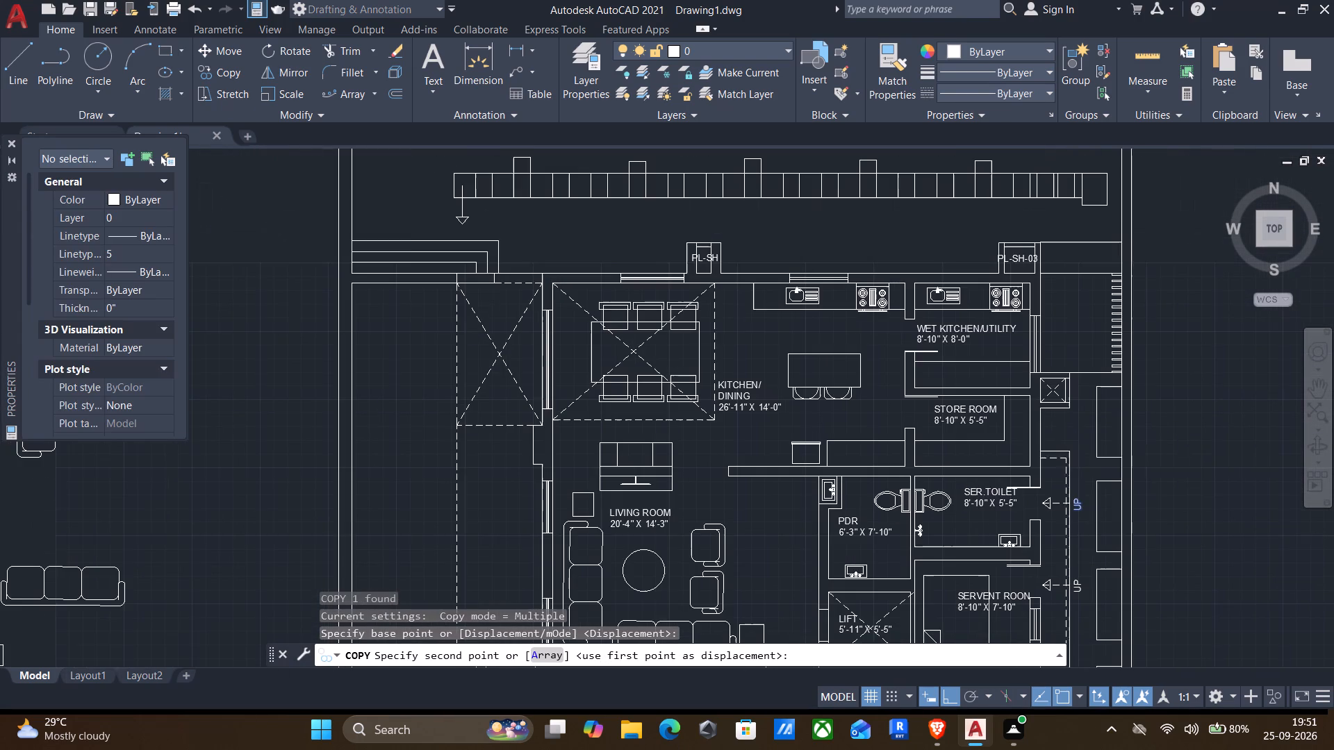
key(F8)
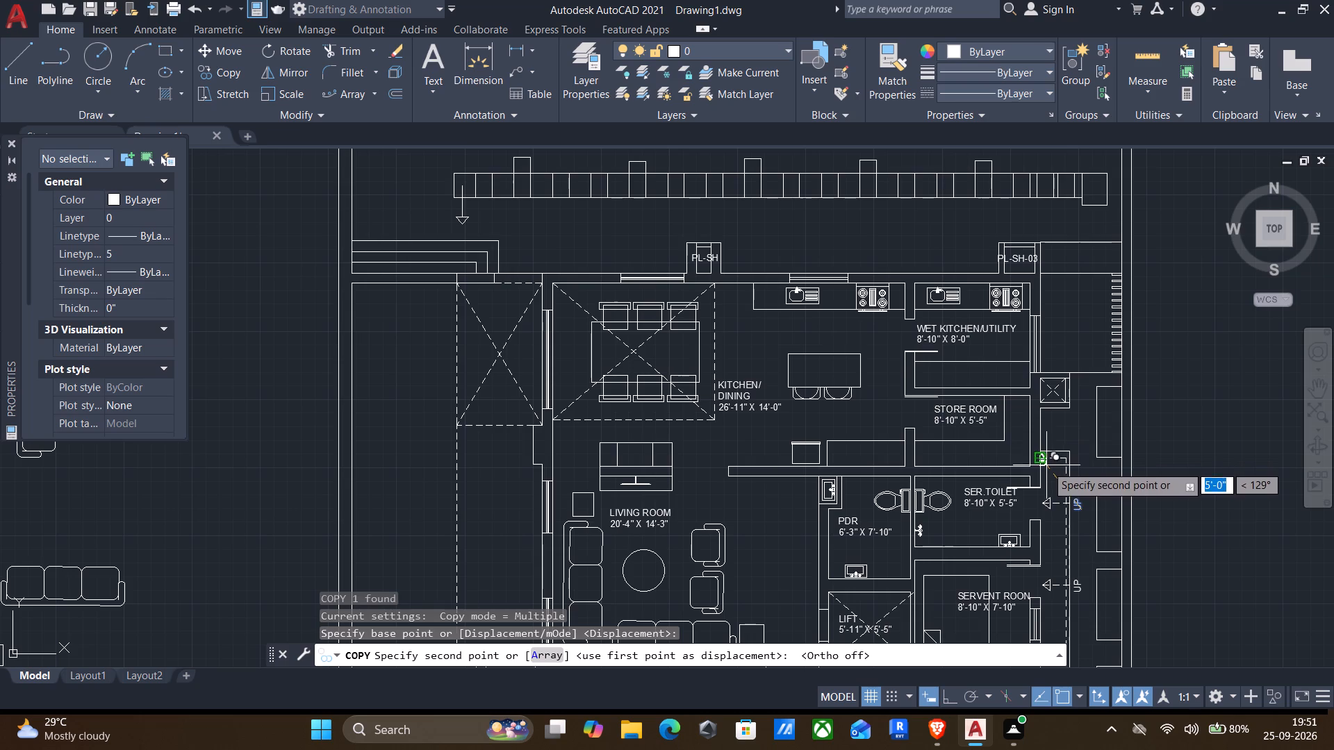
middle_drag(714, 297, 1153, 550)
scroll(860, 415, up, 2)
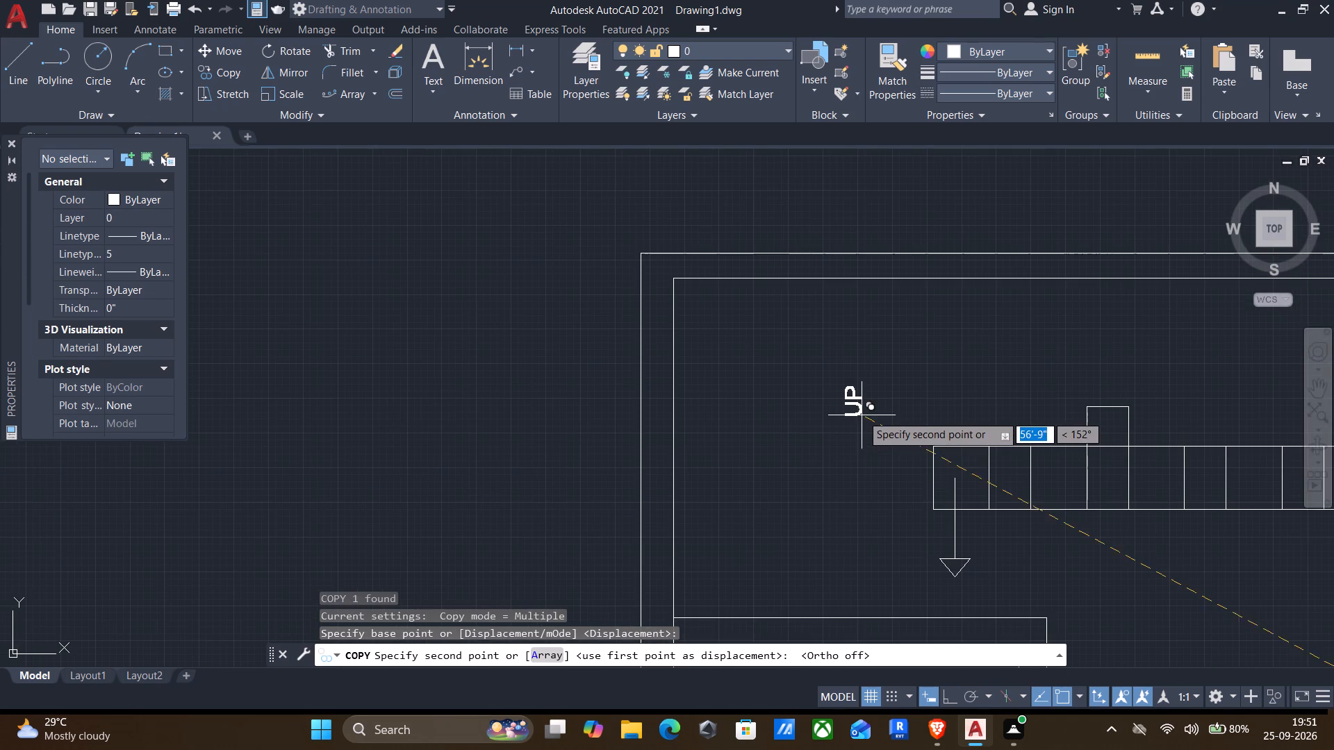
click(851, 406)
key(Escape)
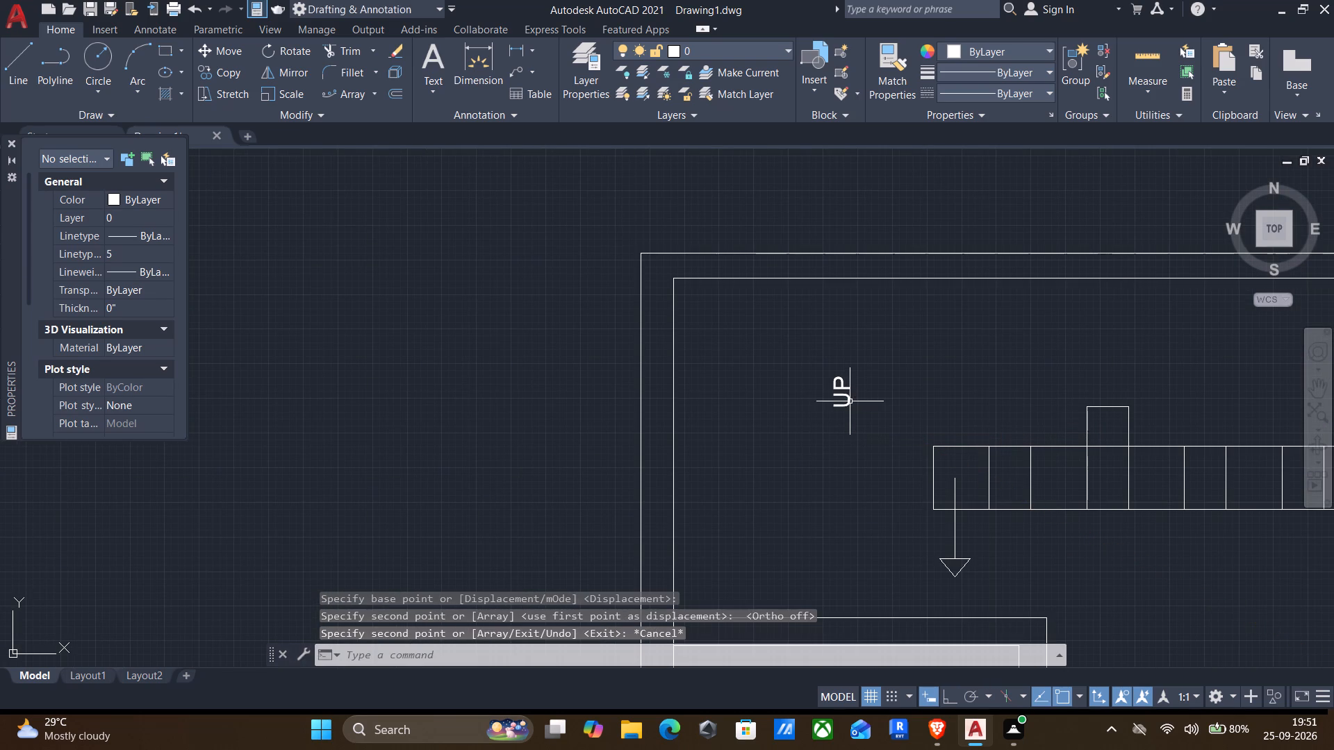
Rotate the copied UP label 90° counterclockwise so that it reads upside down along the horizontal.
click(808, 357)
click(878, 437)
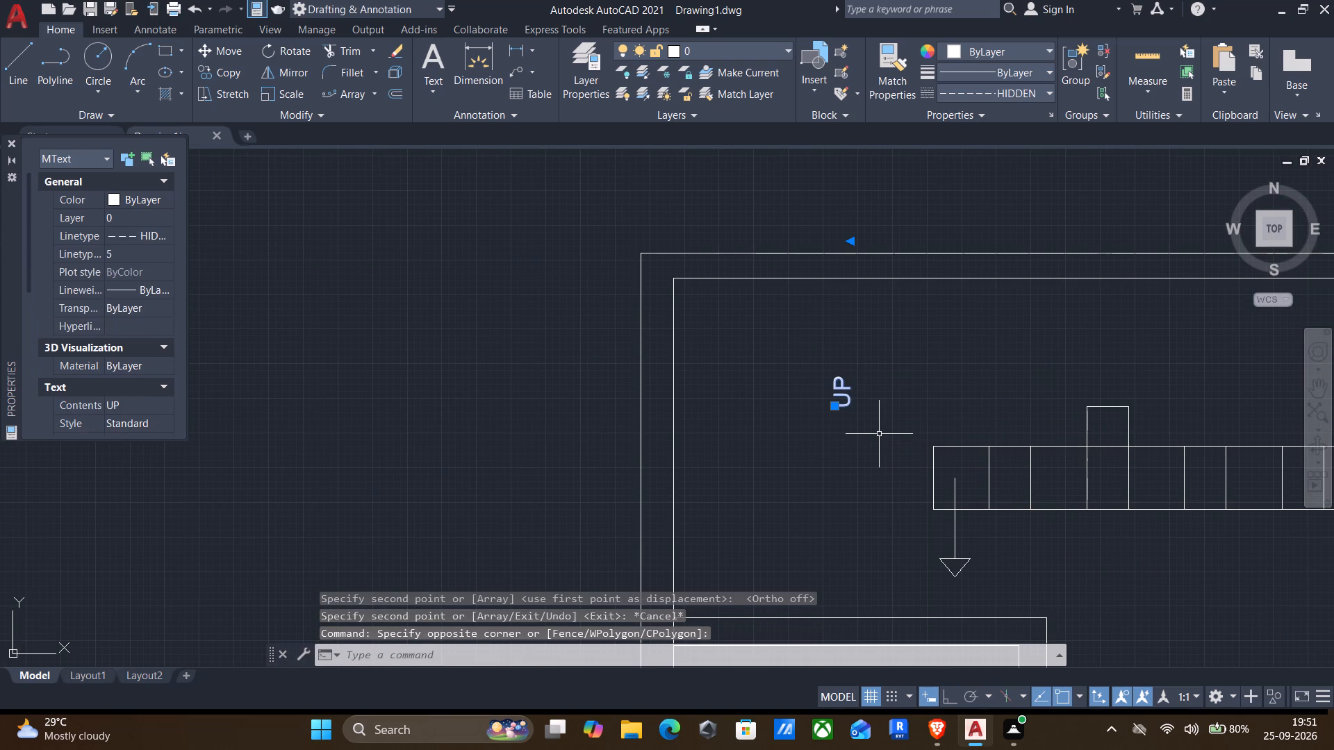
text(ro)
key(Return)
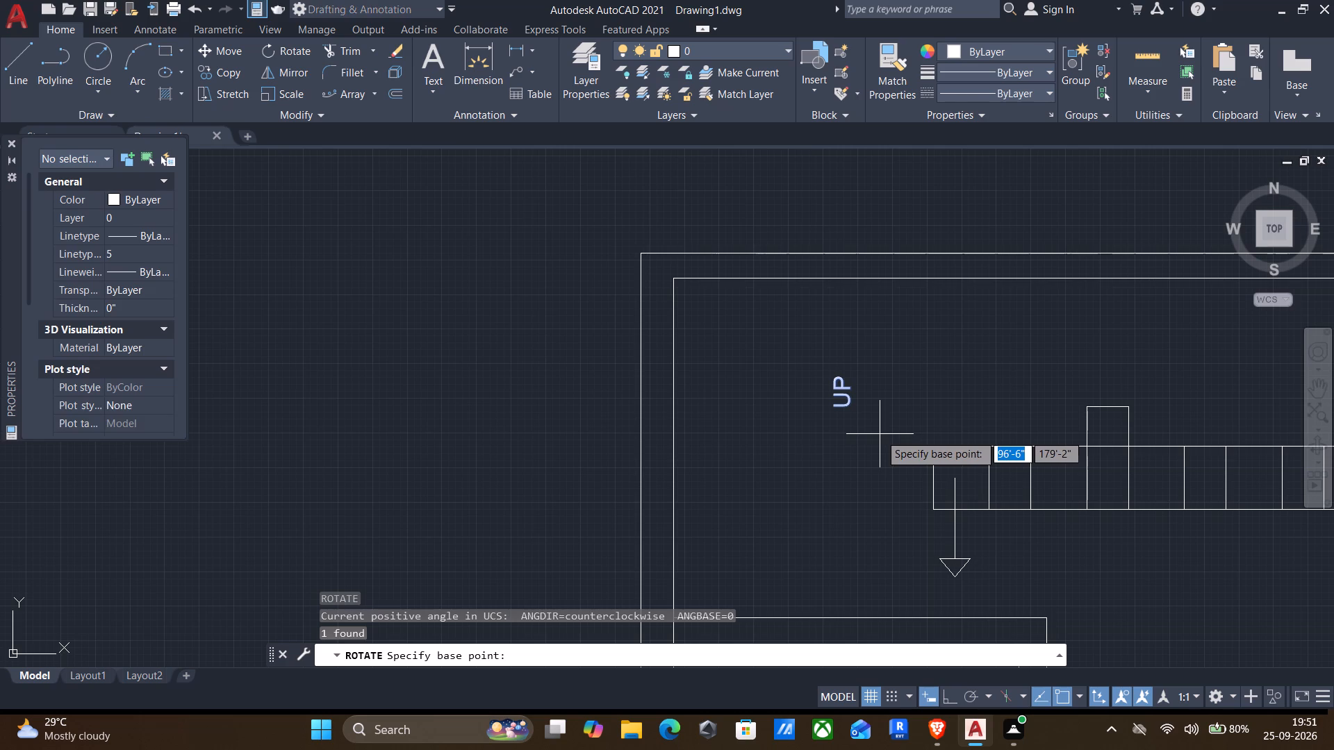
scroll(846, 389, up, 1)
click(853, 386)
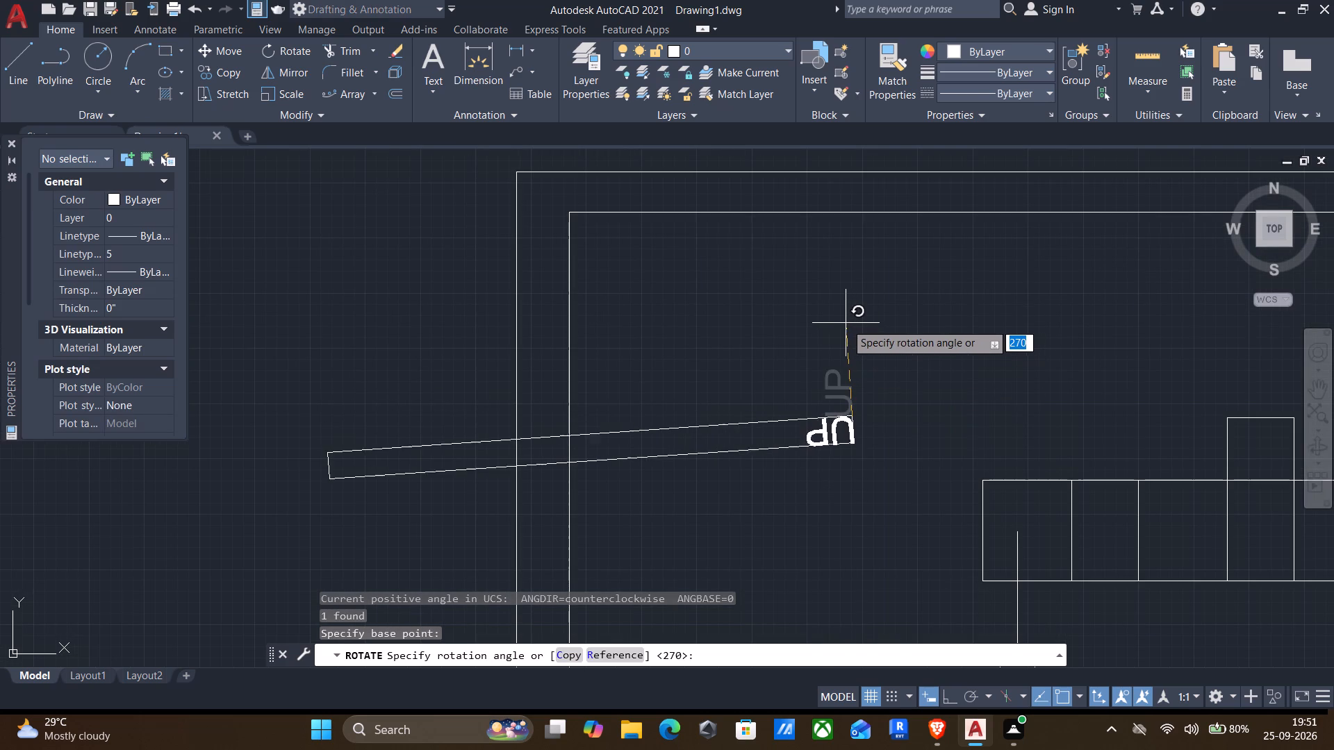
key(F8)
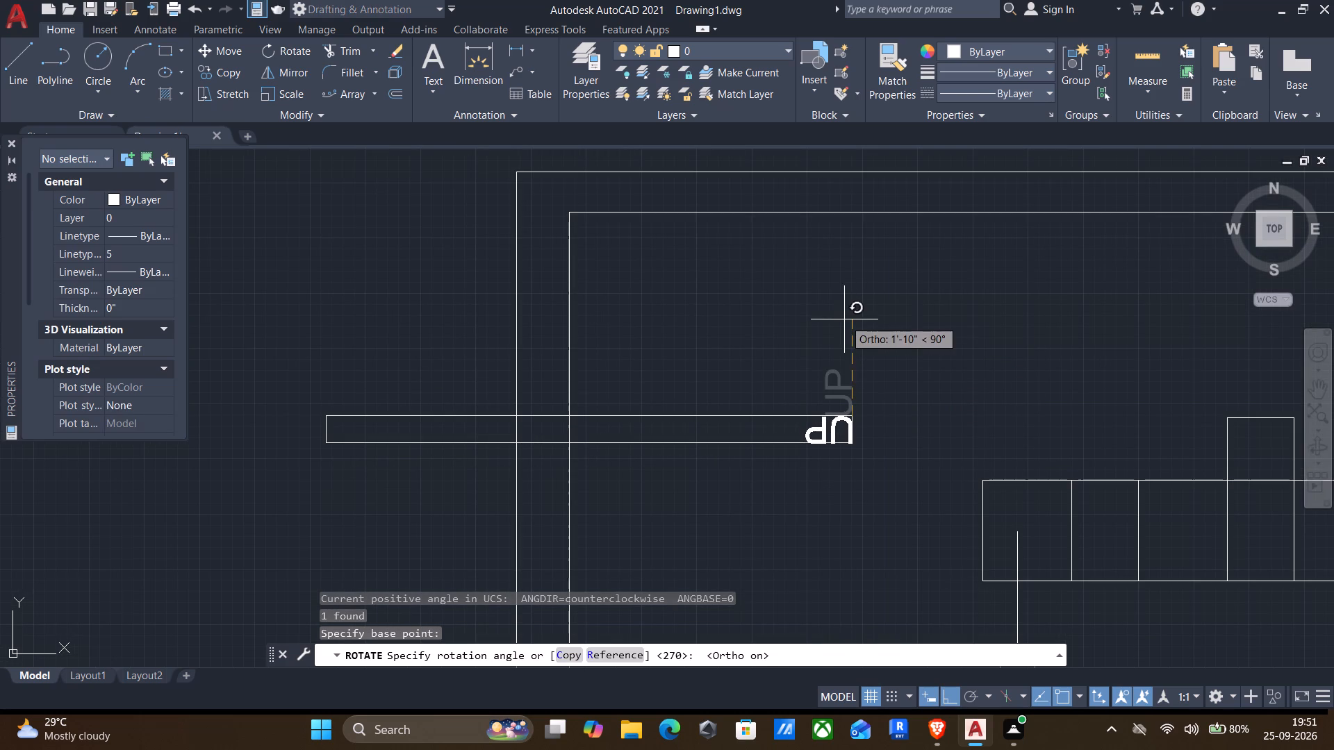
click(844, 321)
Move the rotated UP label into the strip's westernmost rectangle, just above the start of the south-pointing arrow.
click(776, 393)
click(950, 503)
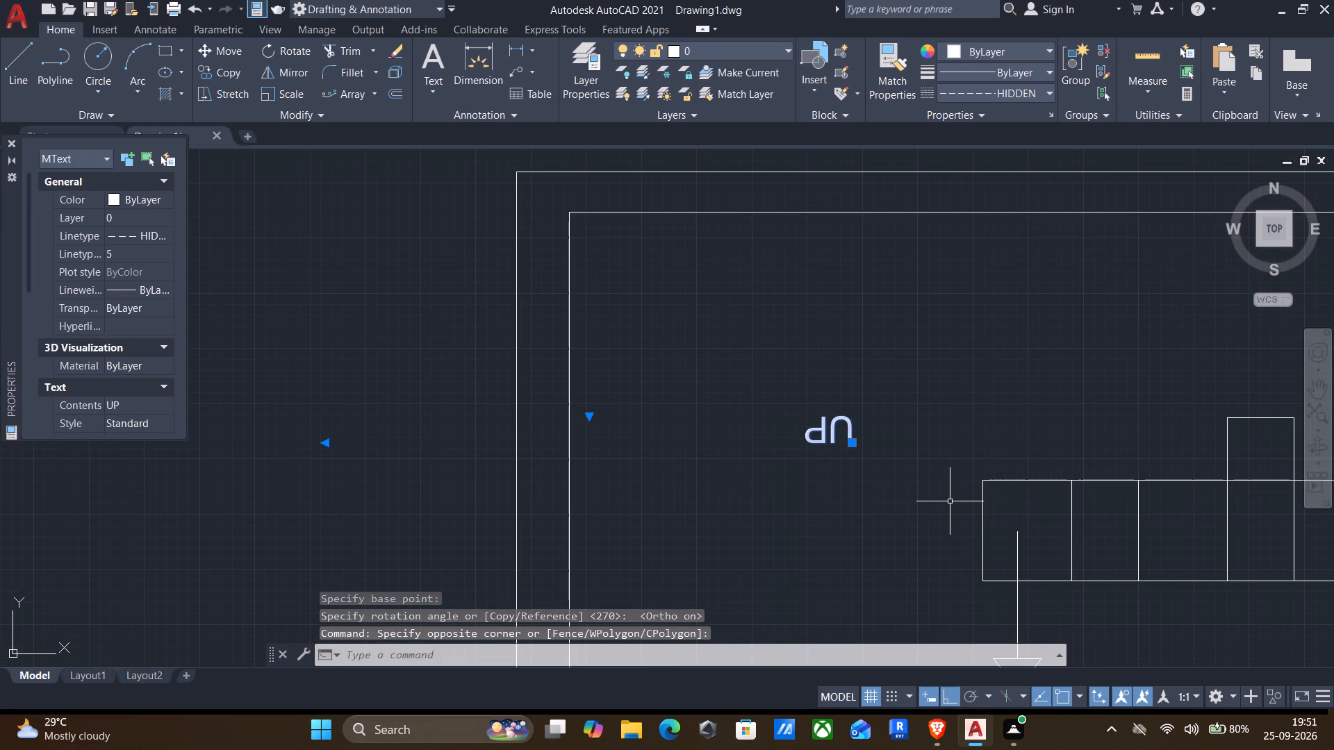
key(m)
key(Return)
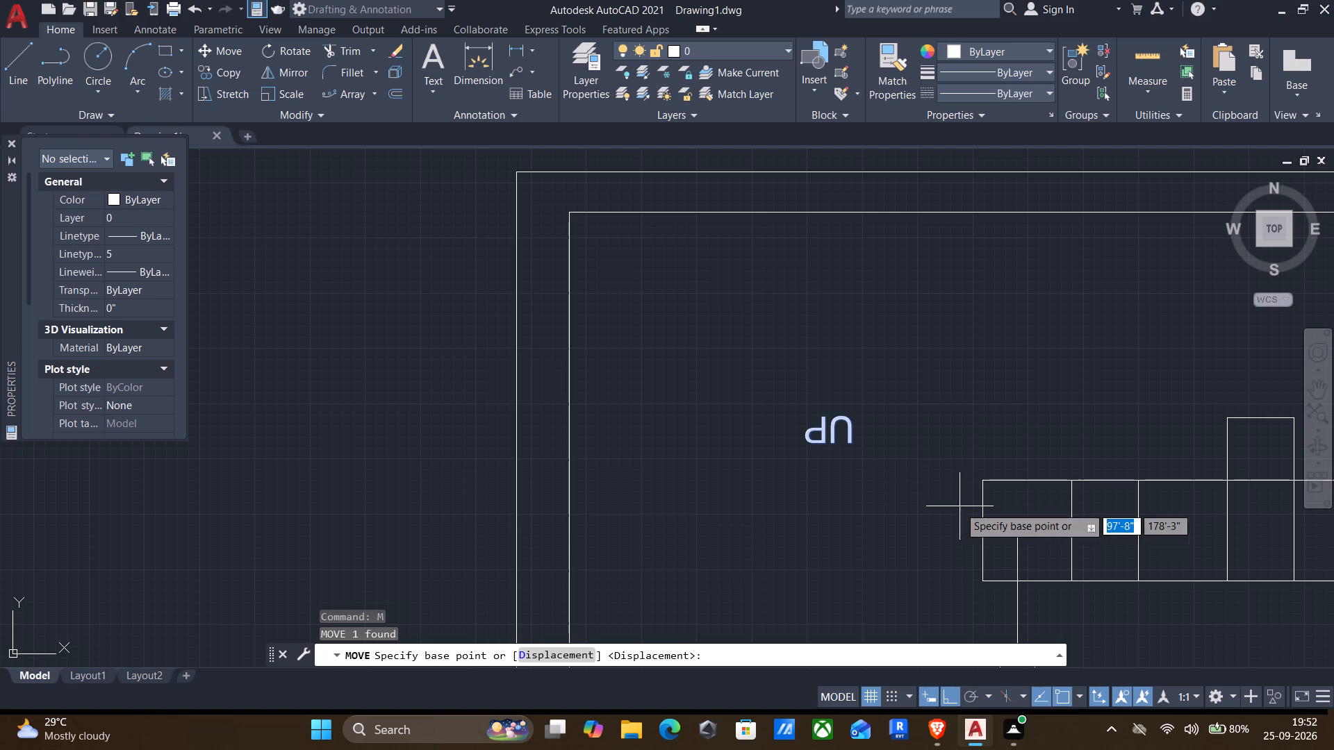
click(843, 428)
key(F8)
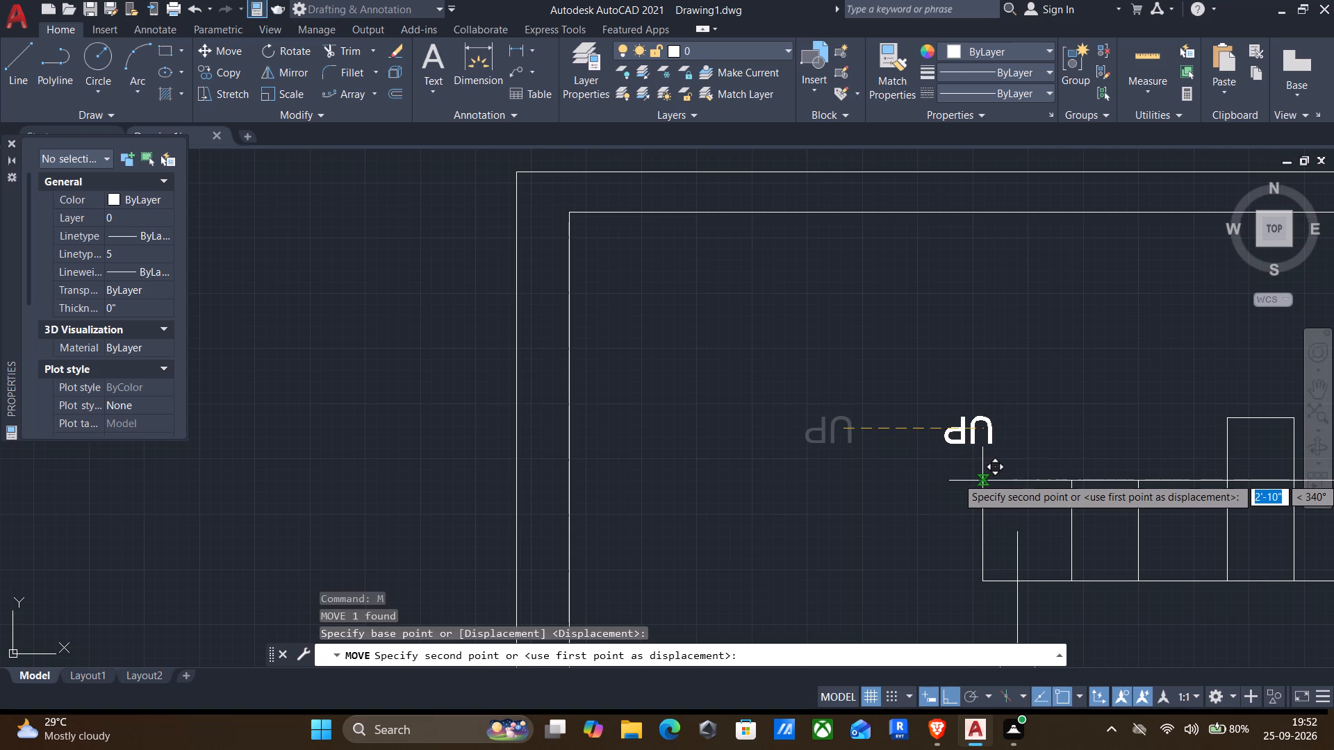
scroll(1028, 502, up, 2)
click(1015, 501)
scroll(1015, 501, down, 2)
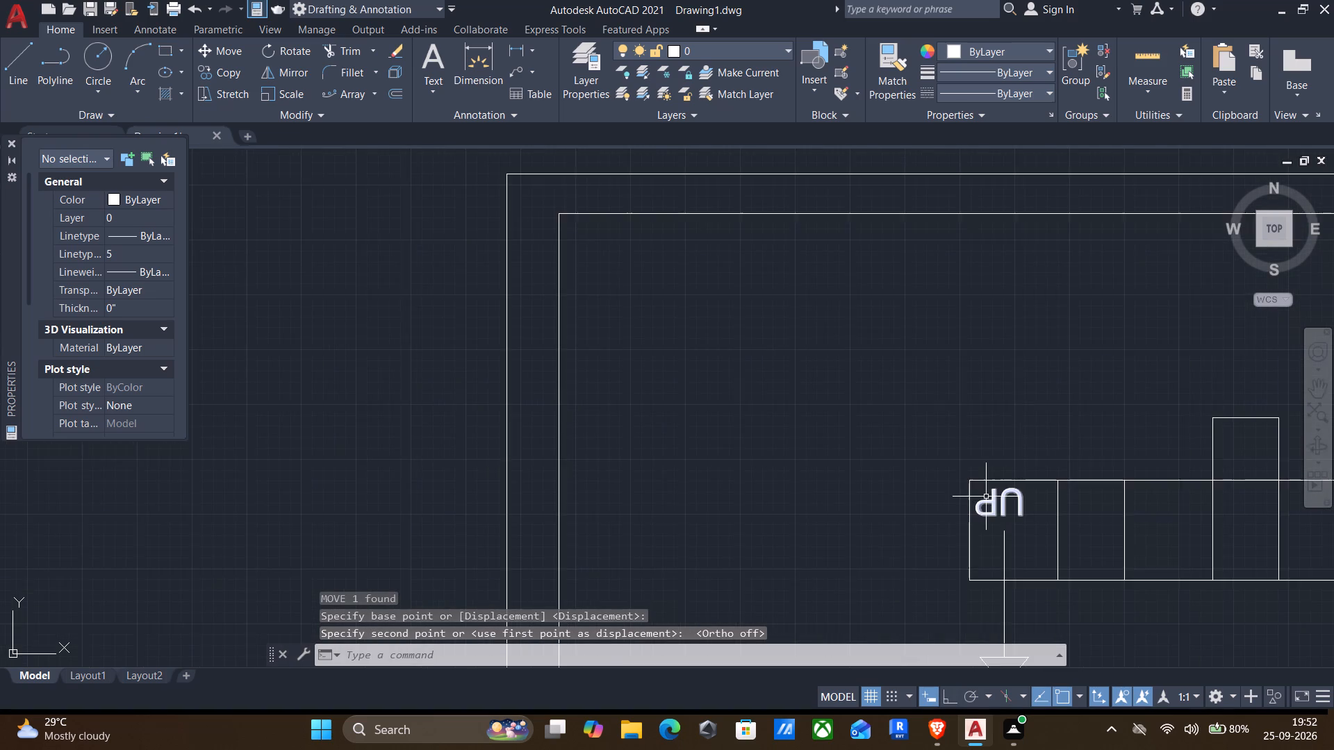
scroll(985, 497, down, 2)
middle_drag(983, 510, 802, 397)
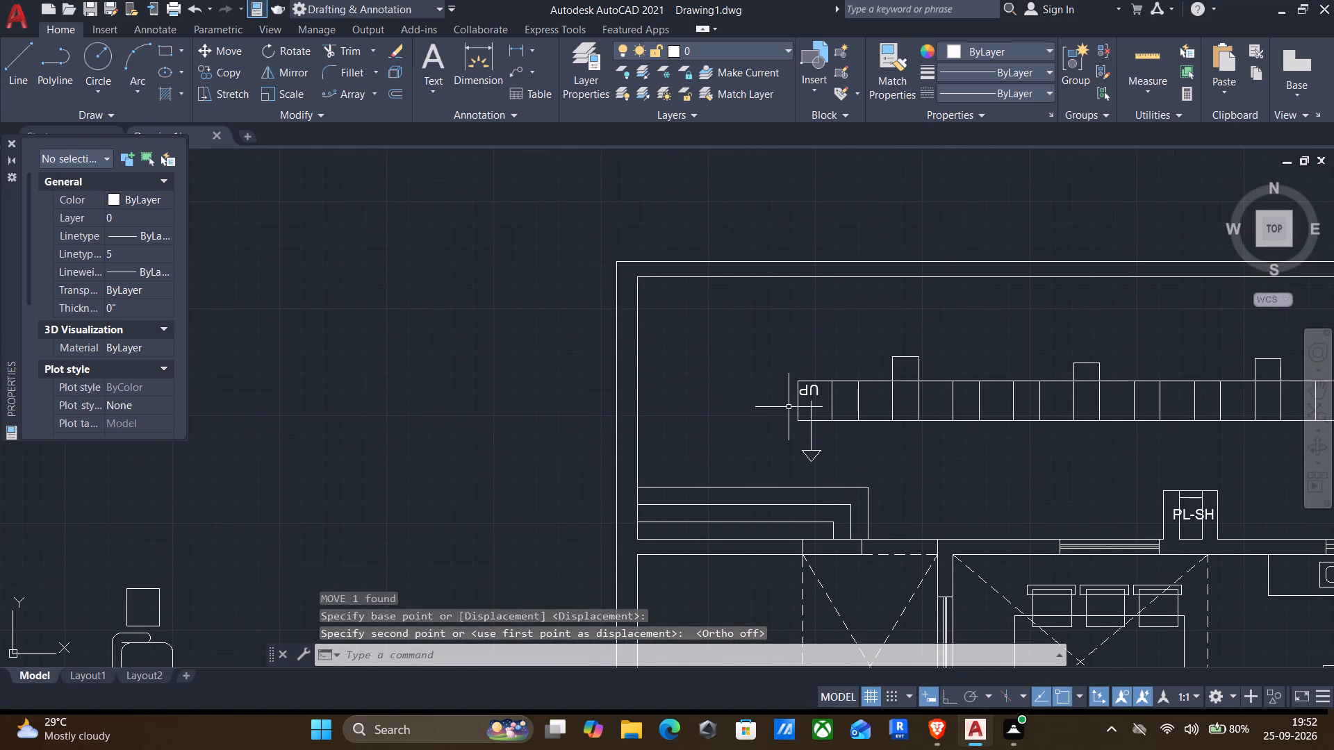
scroll(786, 417, down, 2)
middle_drag(786, 422, 741, 433)
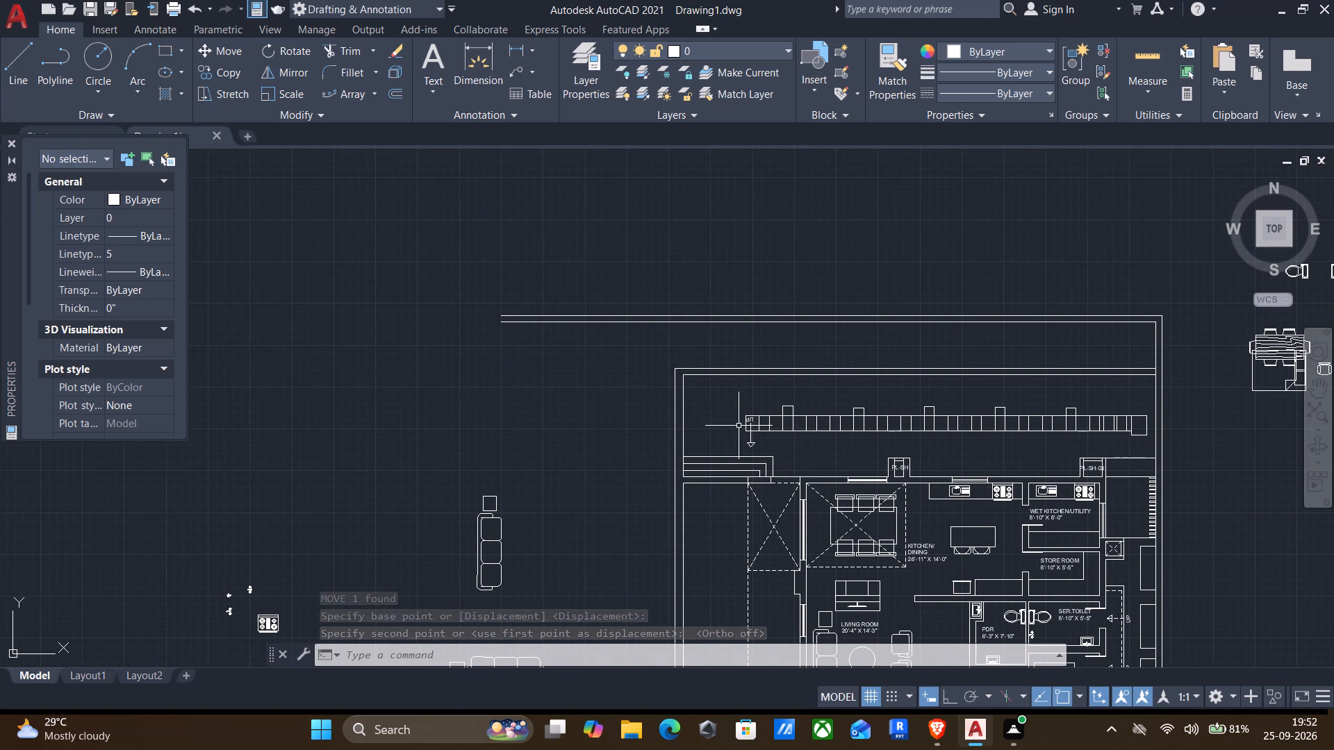
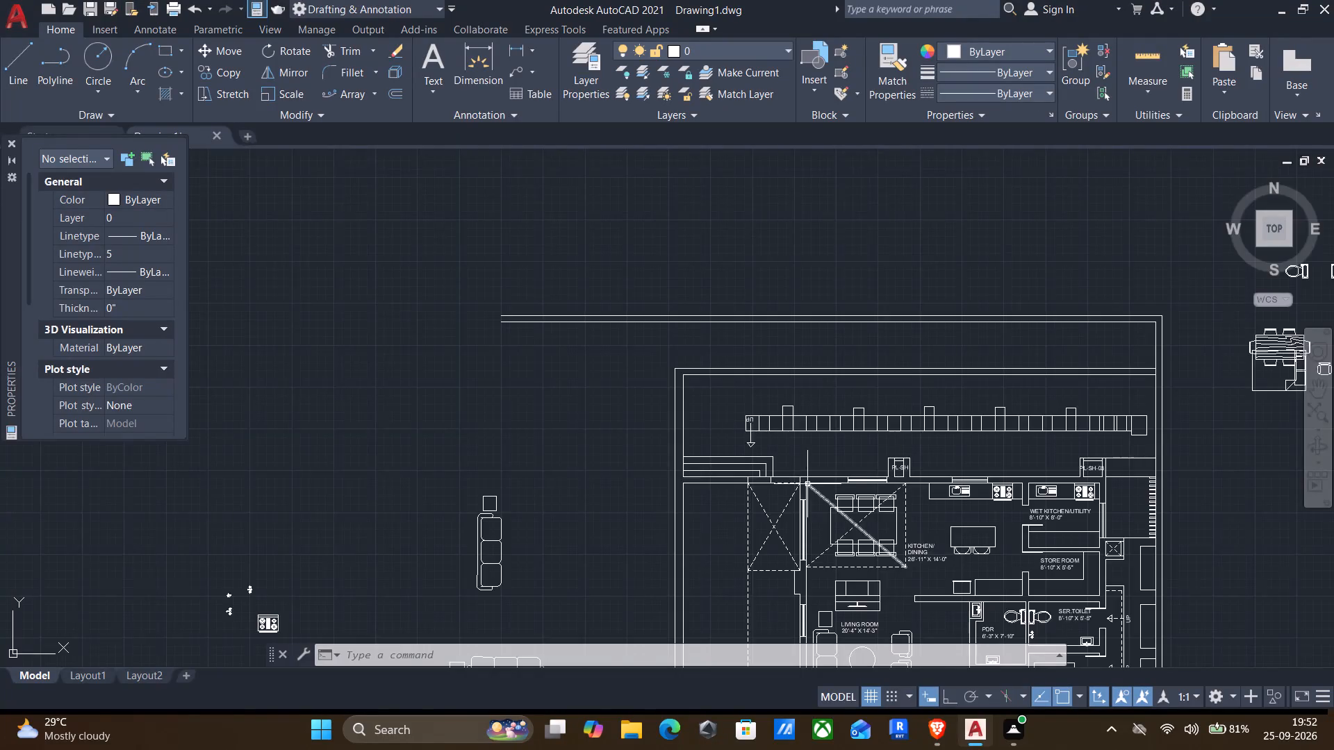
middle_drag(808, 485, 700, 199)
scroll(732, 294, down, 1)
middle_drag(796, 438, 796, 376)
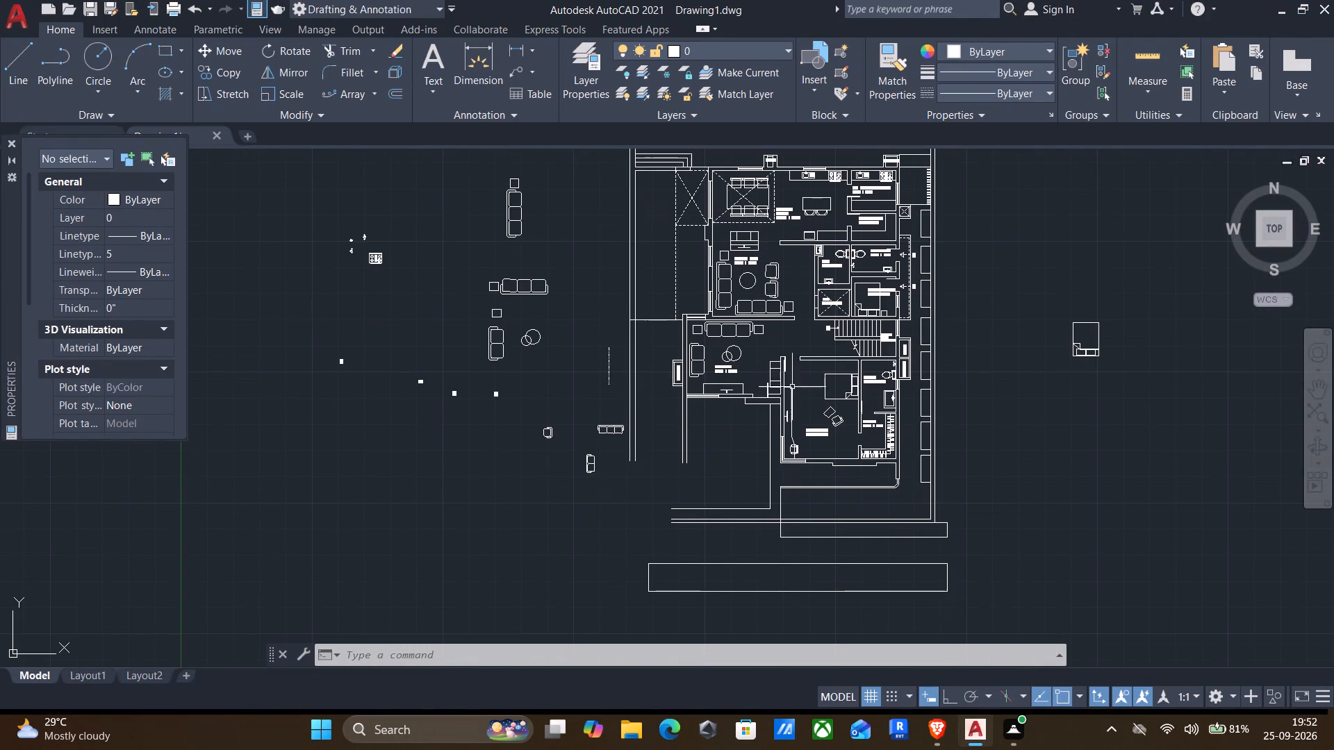
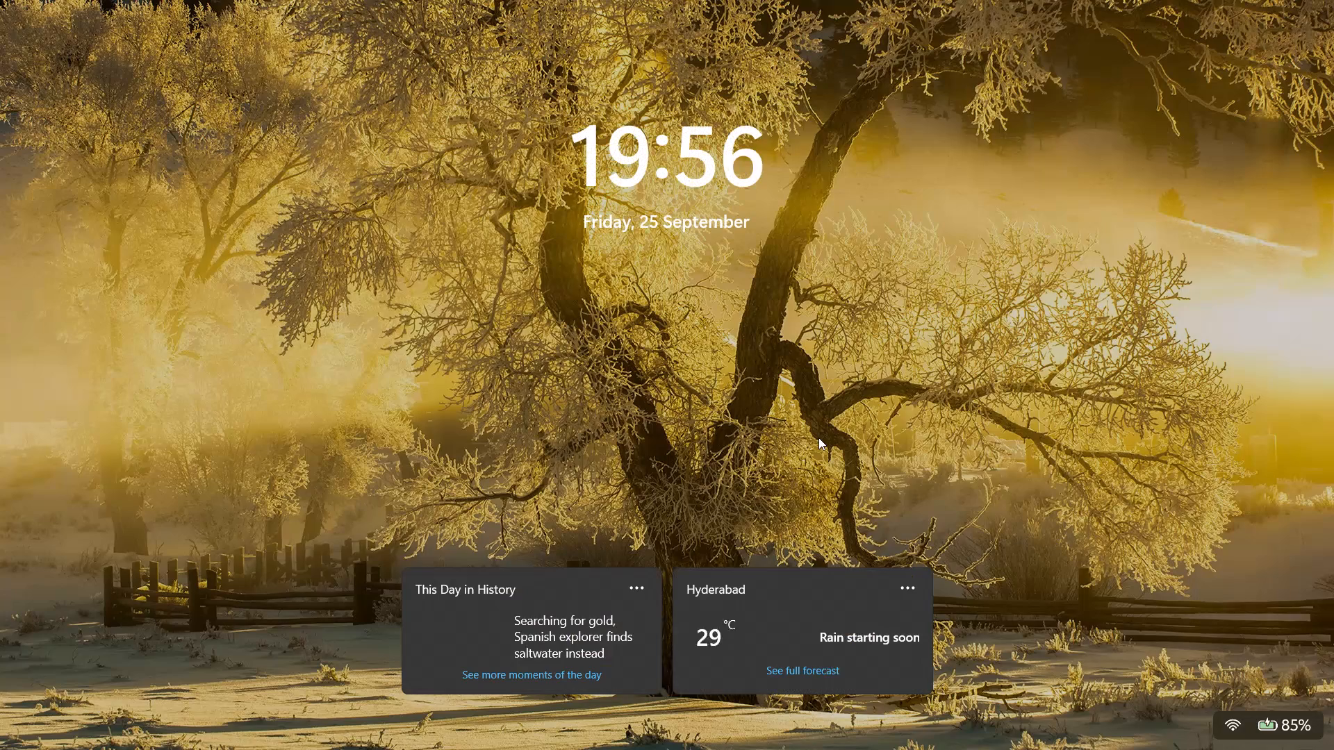
Draw a vertical line from inside the entrance step below the drawing room down into the open area, with Ortho on.
key(space)
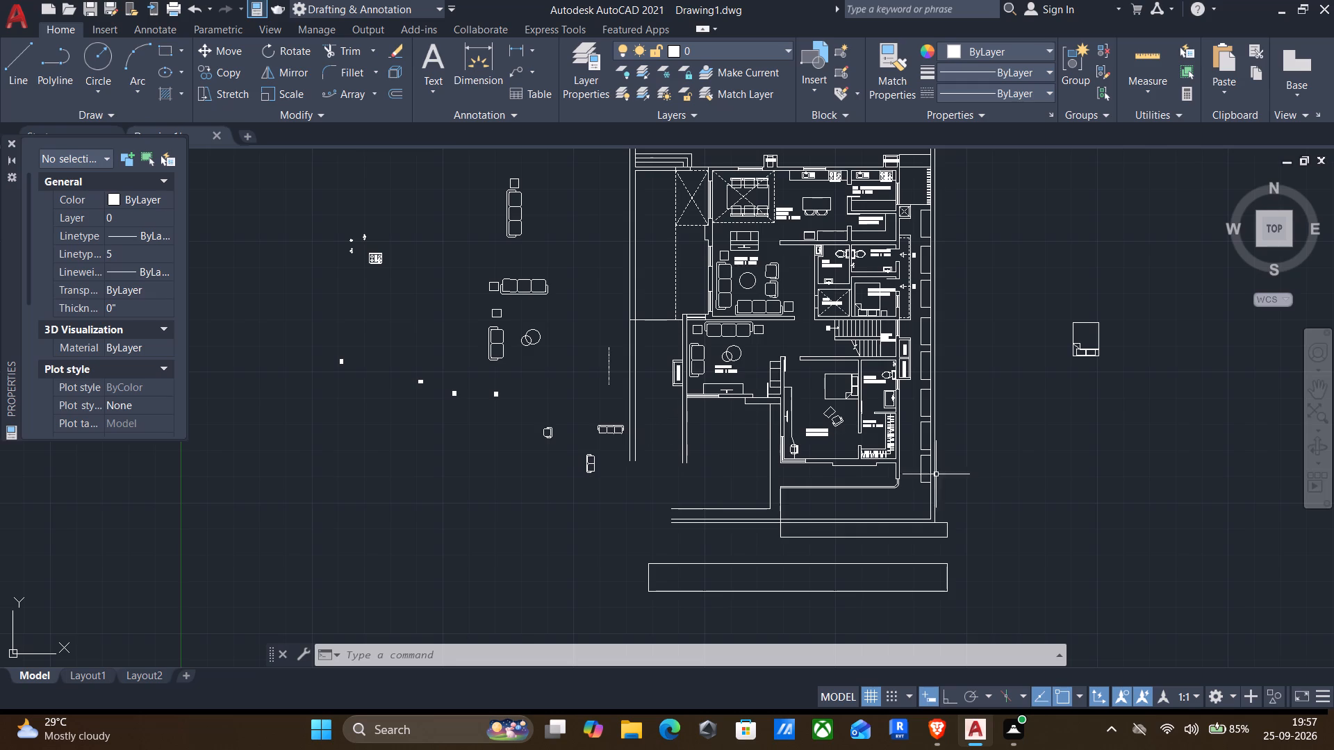
key(l)
key(Return)
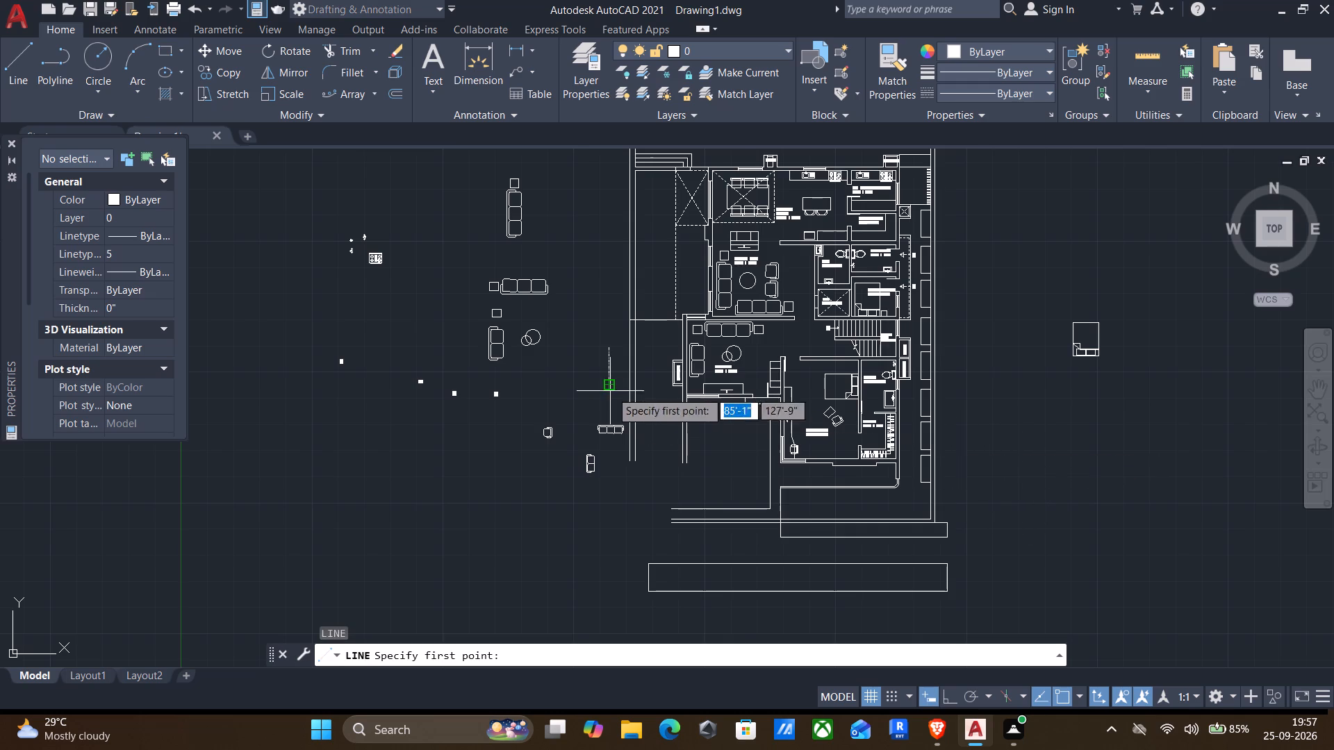
scroll(634, 403, up, 1)
scroll(817, 416, up, 4)
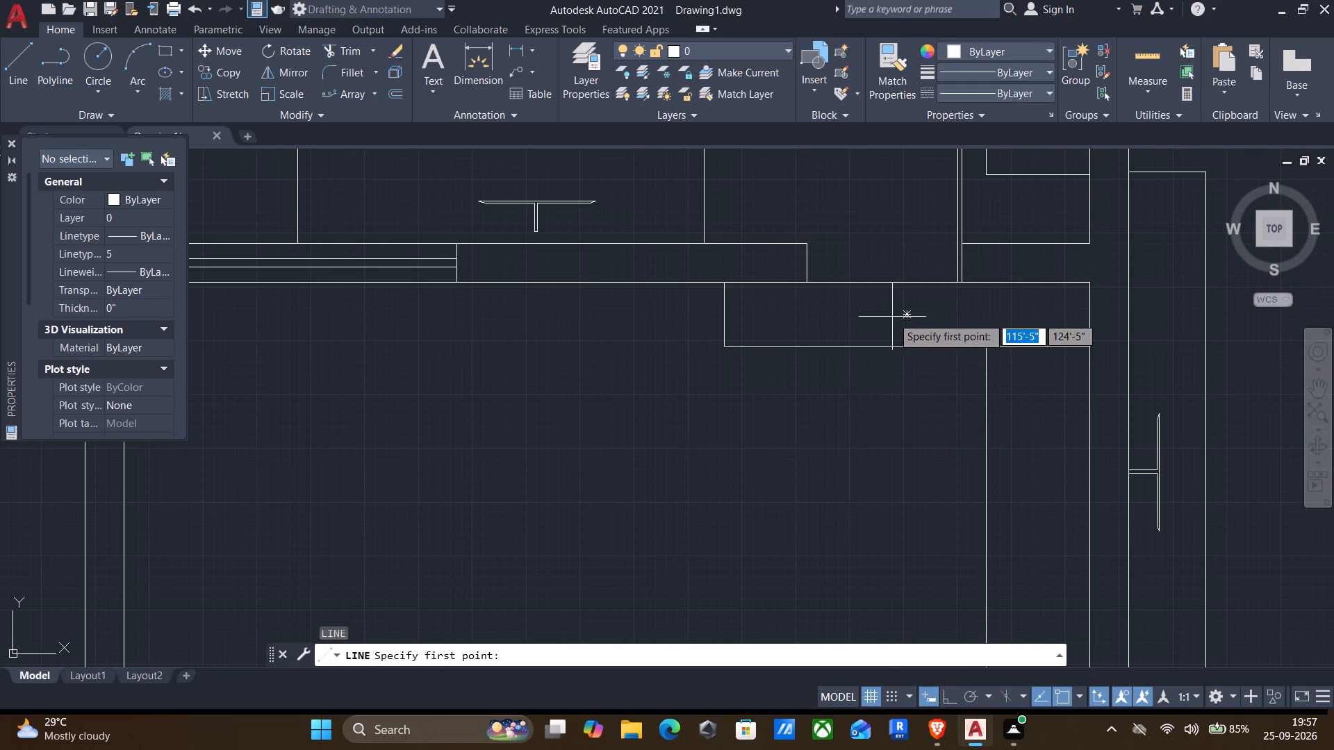
click(905, 314)
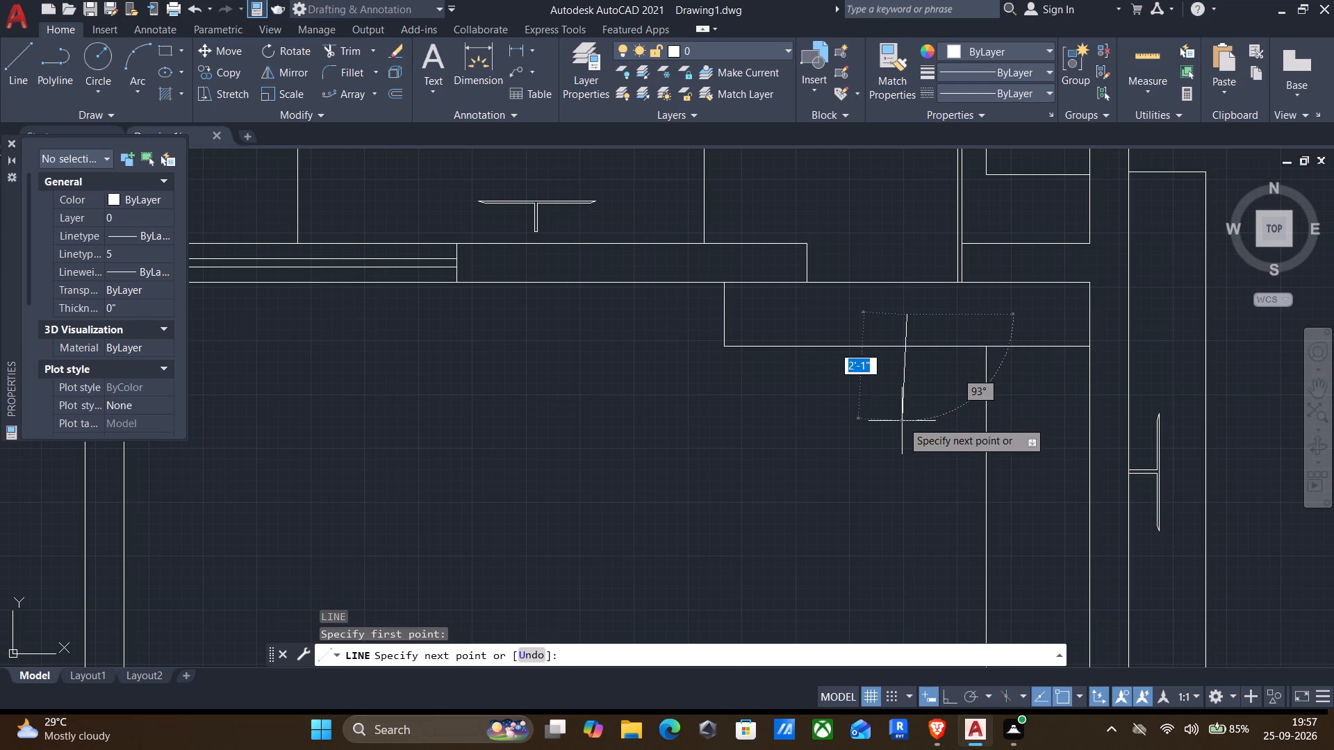
key(F8)
click(894, 453)
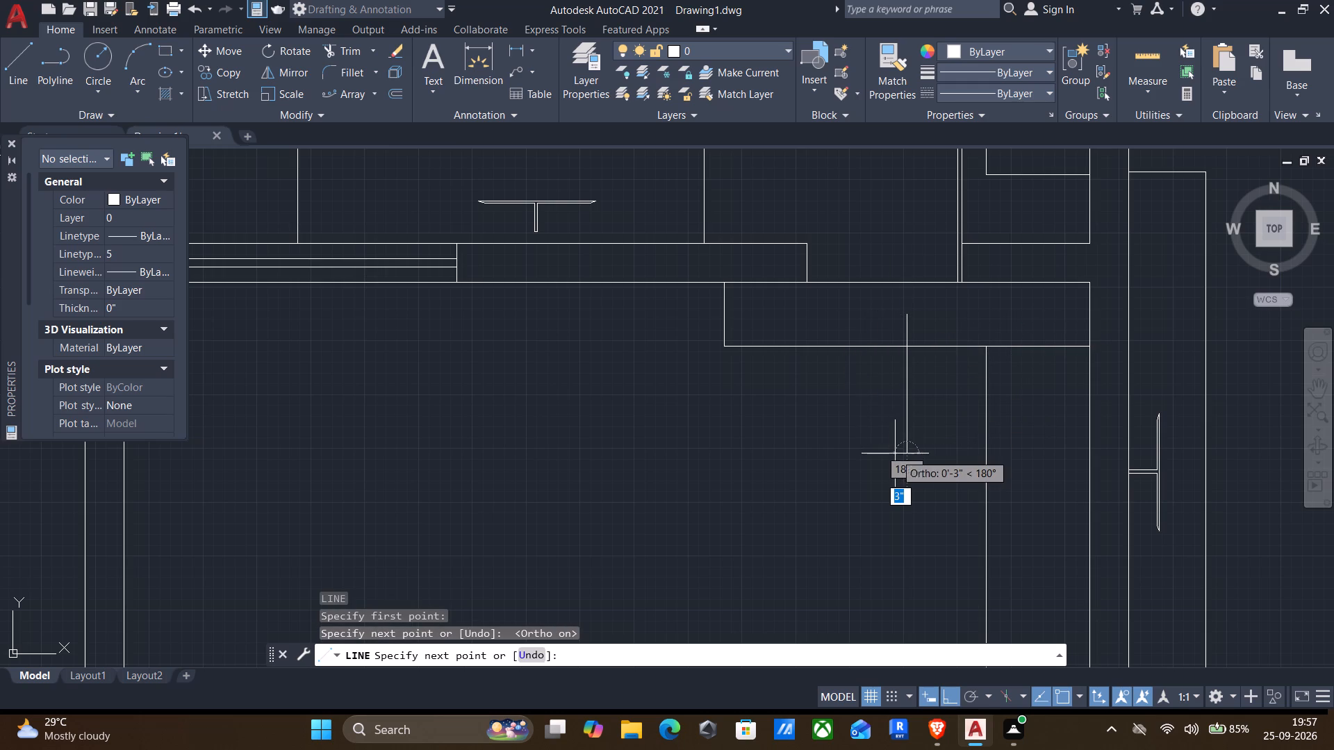
key(Return)
Draw half an arrowhead at the vertical line's upper end: a slanted side with Ortho off, and a base back to the line.
key(Return)
scroll(895, 317, up, 2)
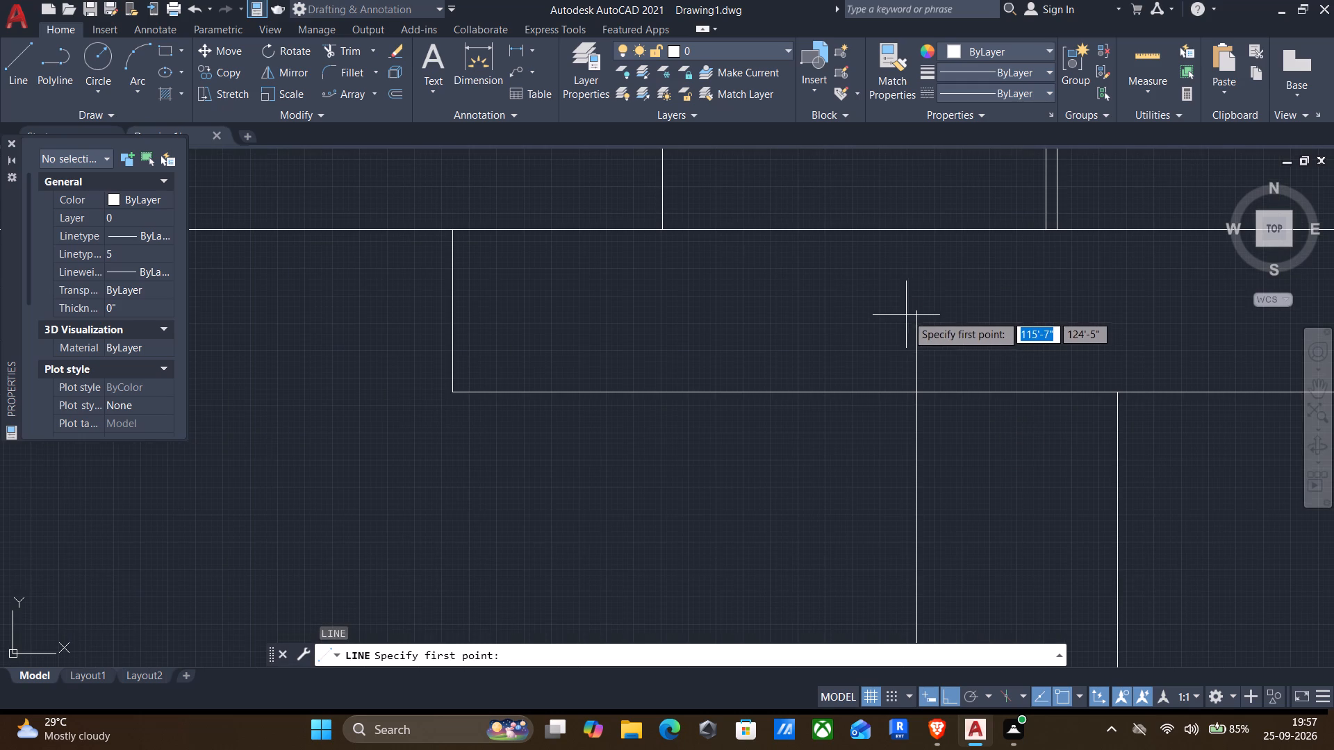
click(913, 311)
key(F8)
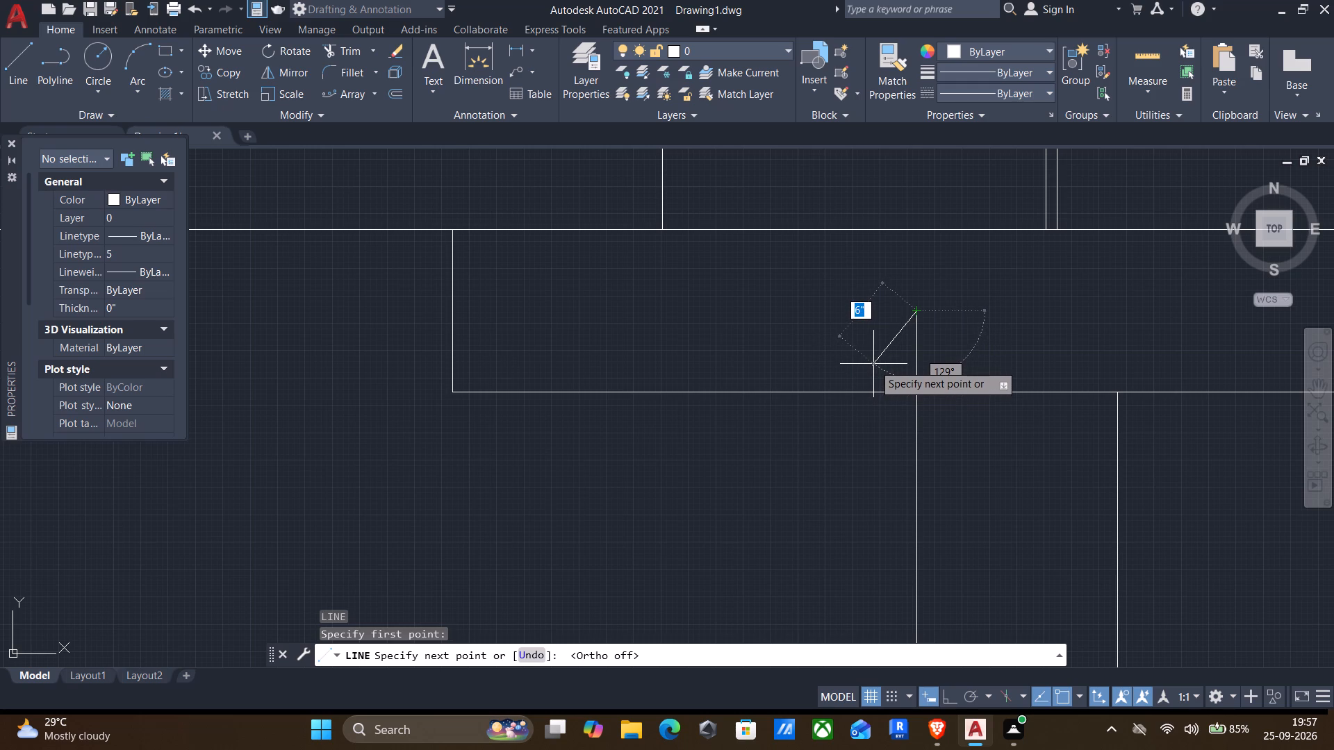
click(873, 364)
click(913, 362)
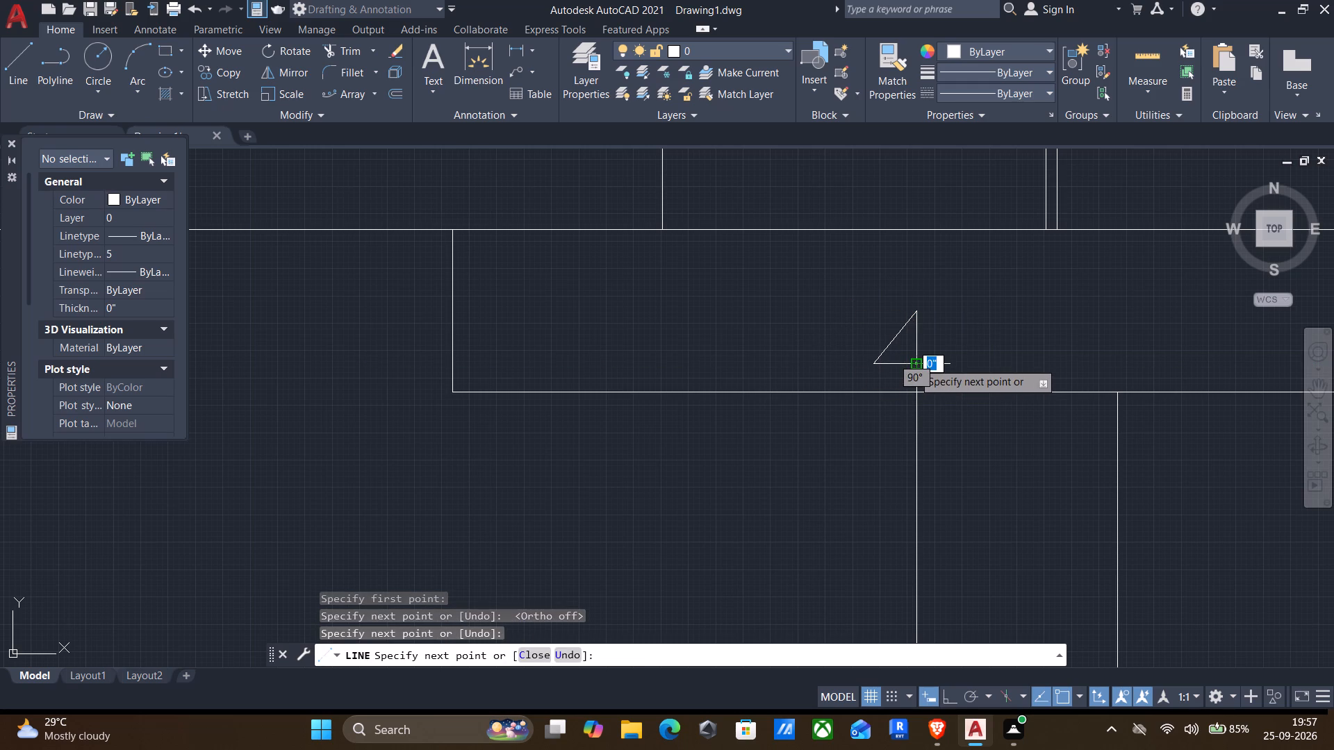
key(Return)
Mirror the half arrowhead about the vertical line, keeping the source lines.
click(843, 278)
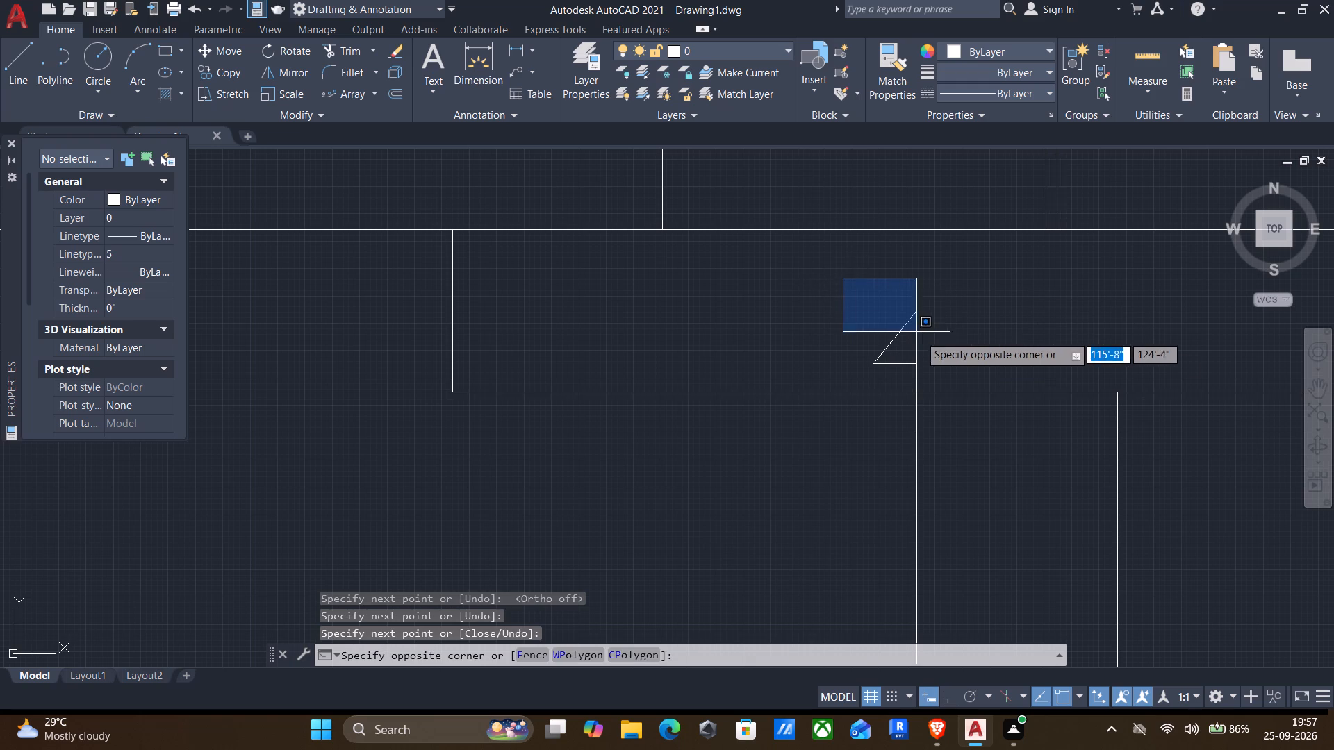
click(940, 379)
text(mi)
key(Return)
click(920, 313)
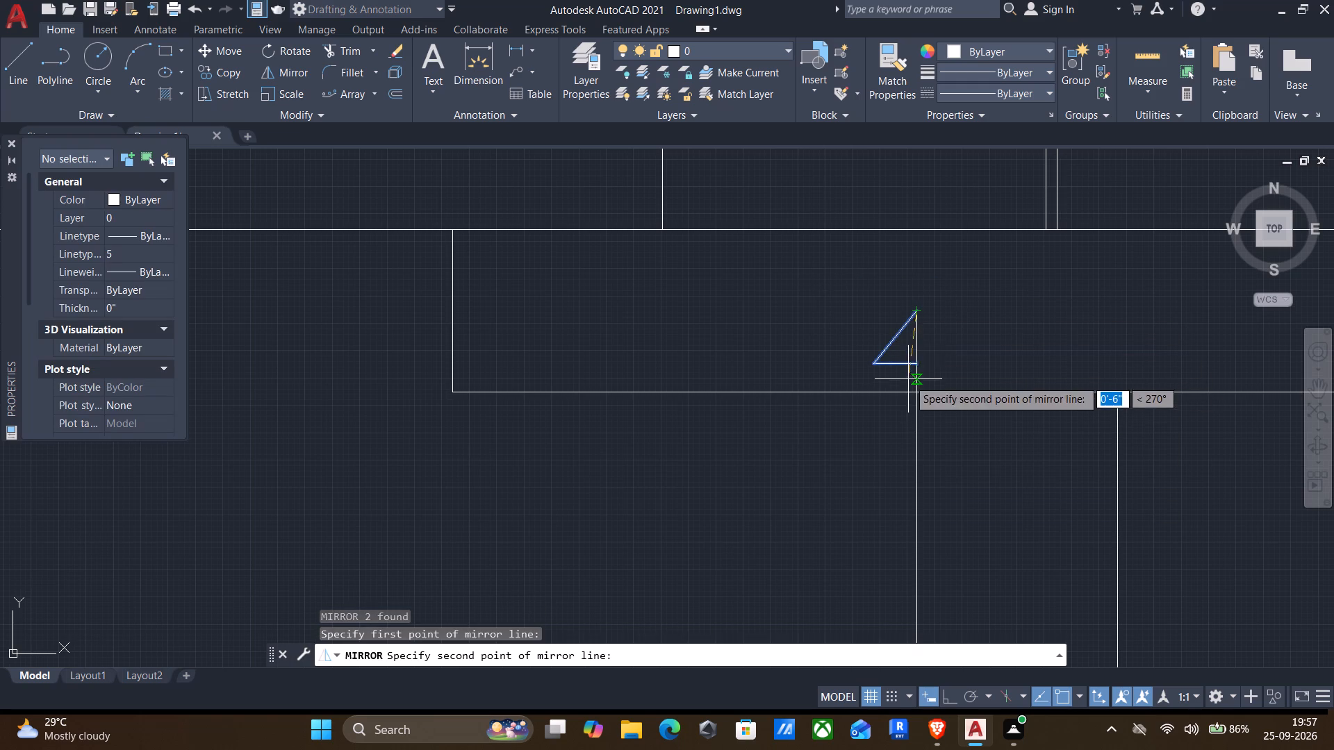
click(917, 371)
key(Return)
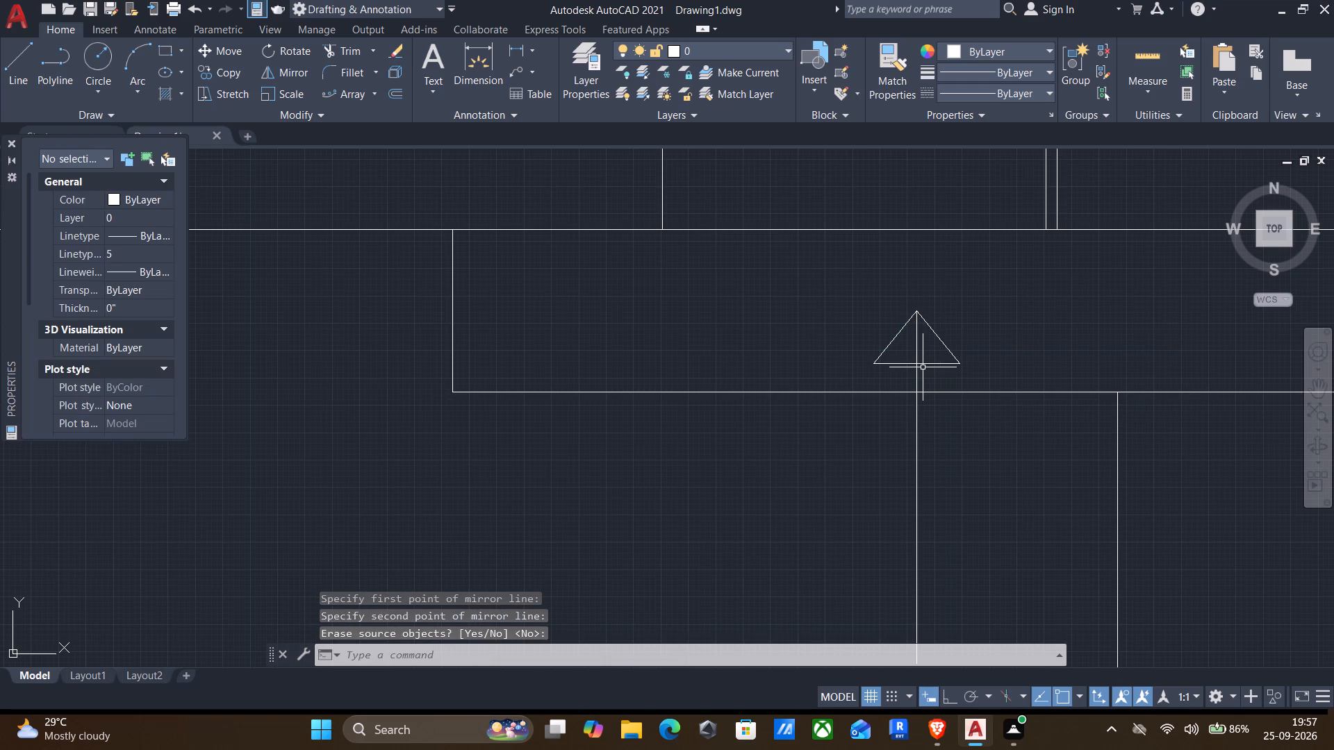
Trim away the part of the vertical line inside the arrowhead triangle.
text(tr)
key(Return)
scroll(916, 353, up, 2)
drag(915, 347, 894, 348)
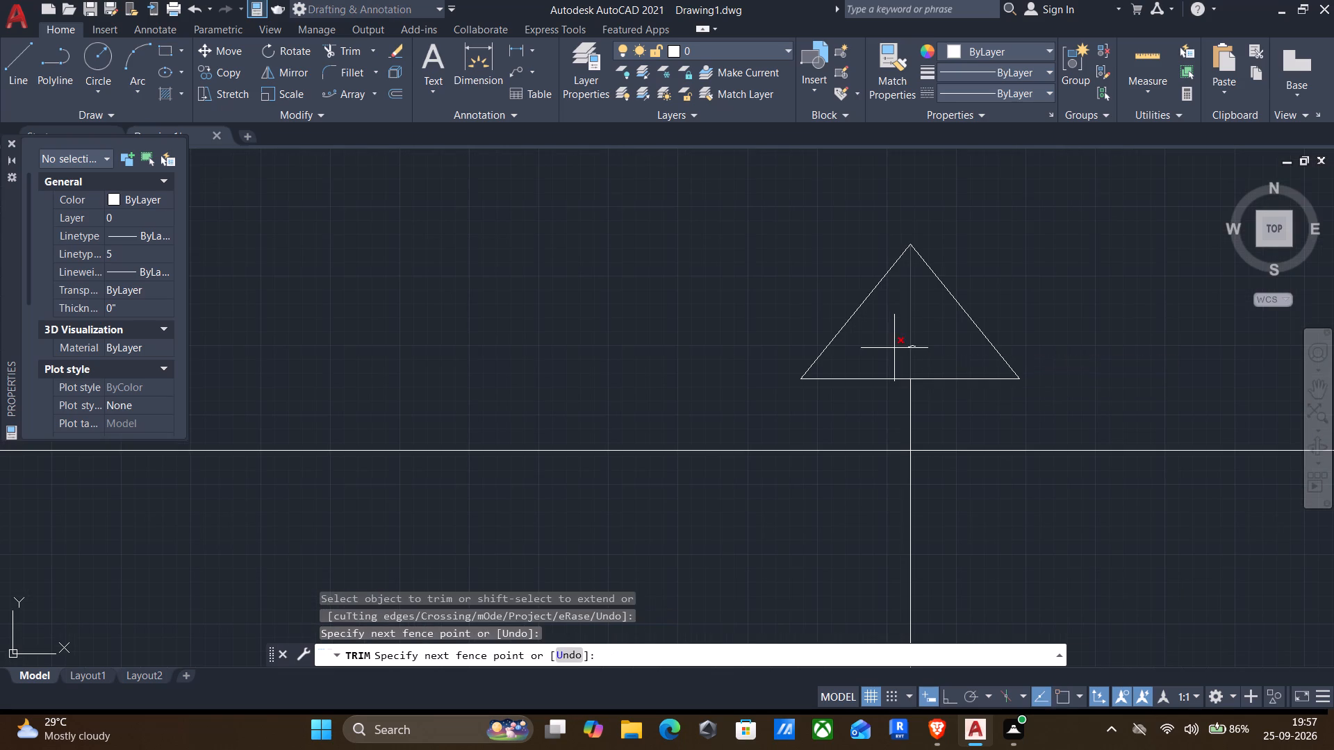
drag(894, 348, 887, 347)
scroll(886, 347, down, 3)
middle_drag(784, 478, 786, 443)
key(Escape)
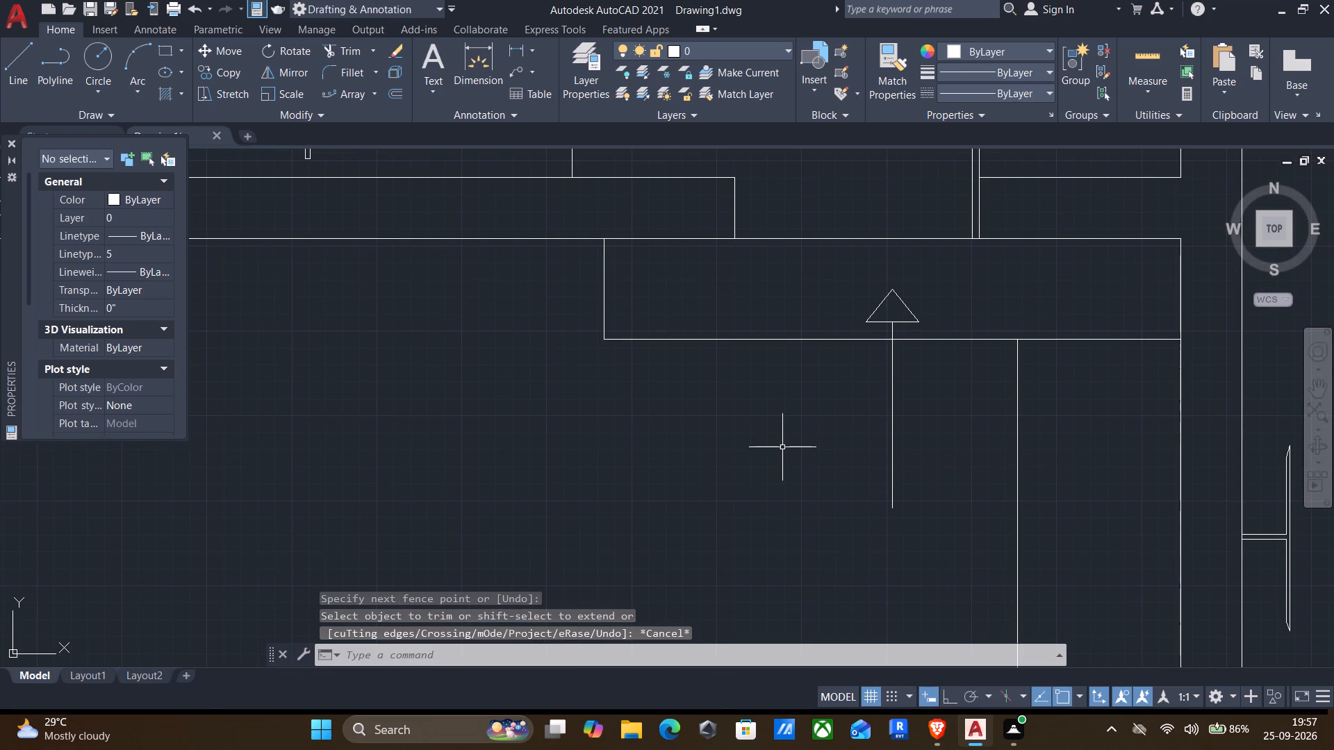
Copy the loose horizontal UP label from outside the plan to just below the new arrow's tail.
scroll(769, 467, down, 2)
middle_drag(780, 483, 620, 371)
scroll(612, 365, down, 3)
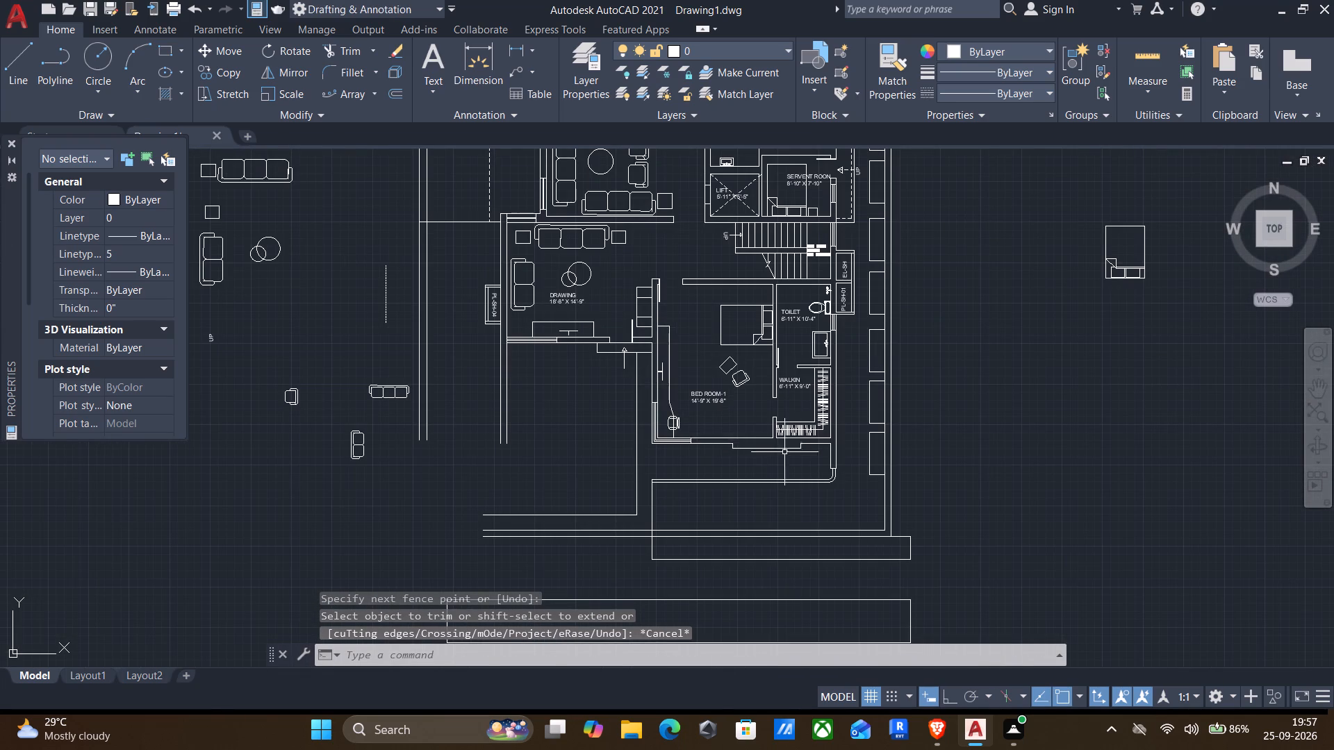
middle_drag(498, 380, 706, 387)
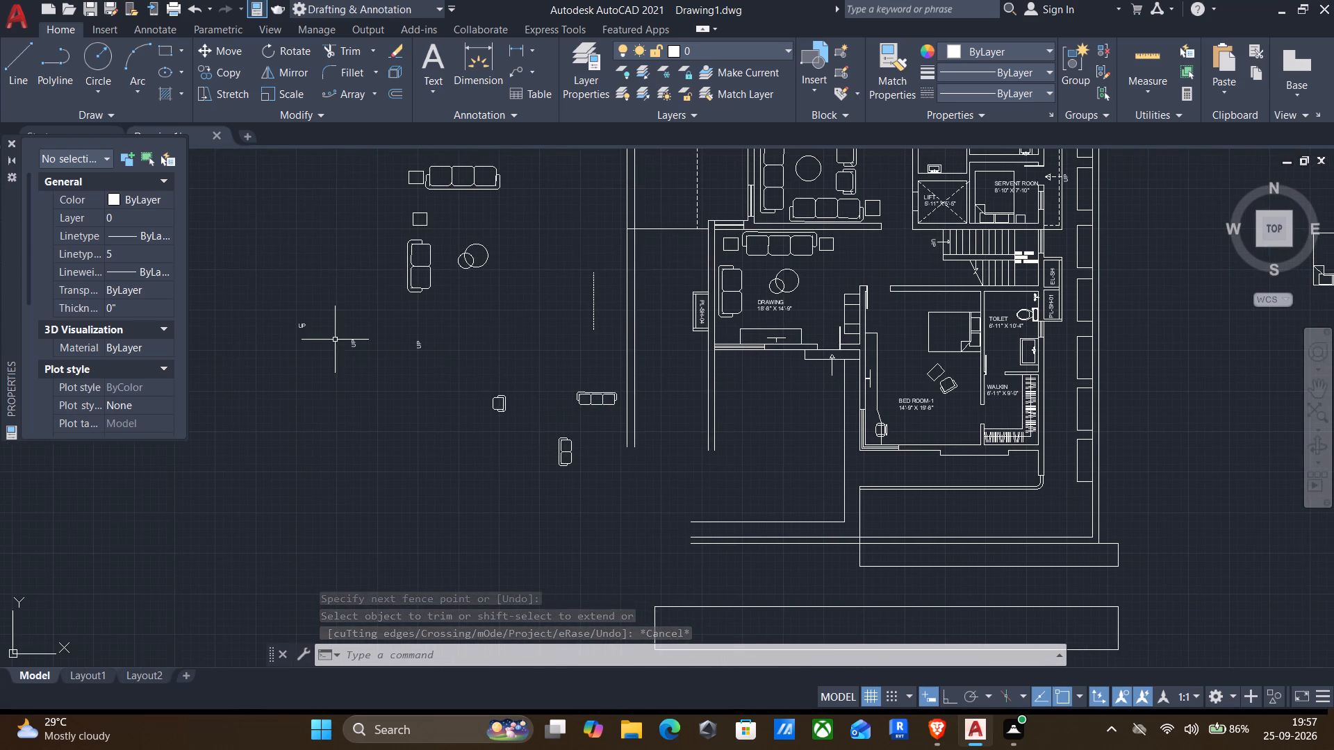
scroll(247, 311, up, 3)
drag(351, 295, 488, 383)
click(543, 429)
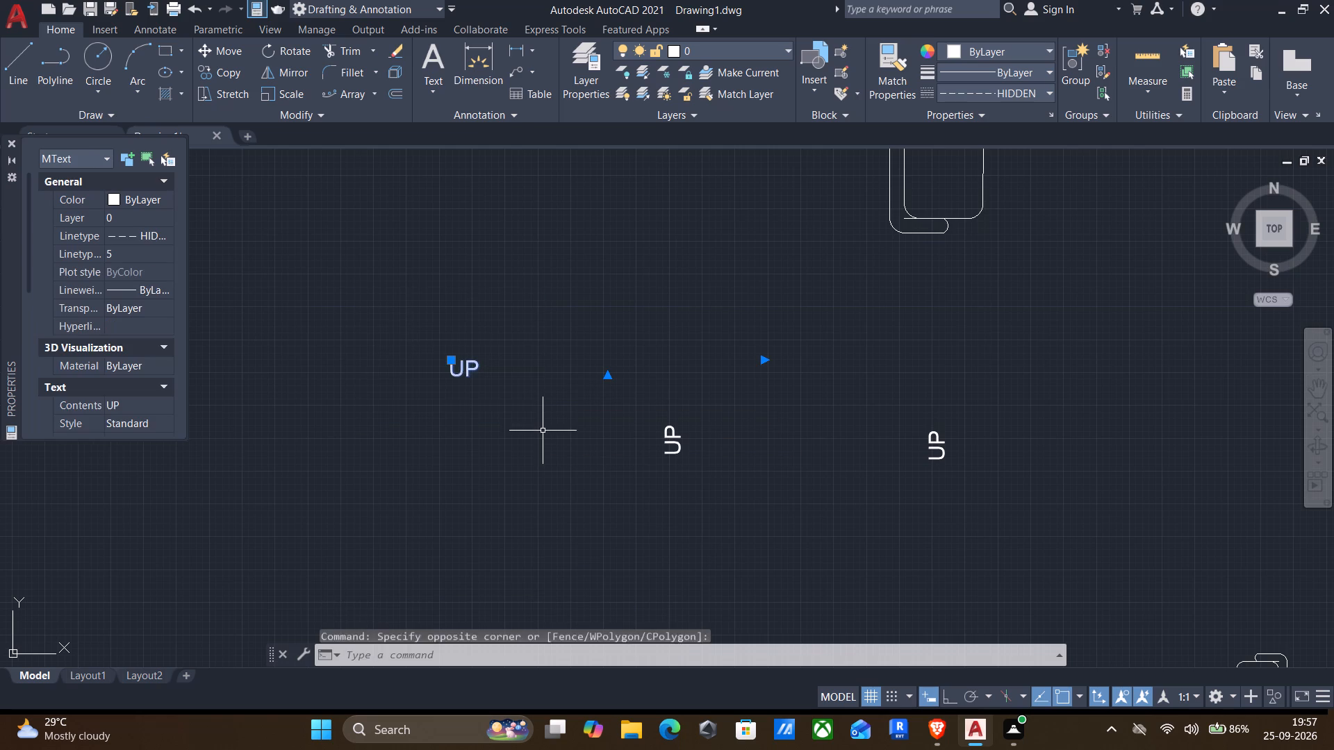
key(c)
key(o)
key(Return)
click(445, 357)
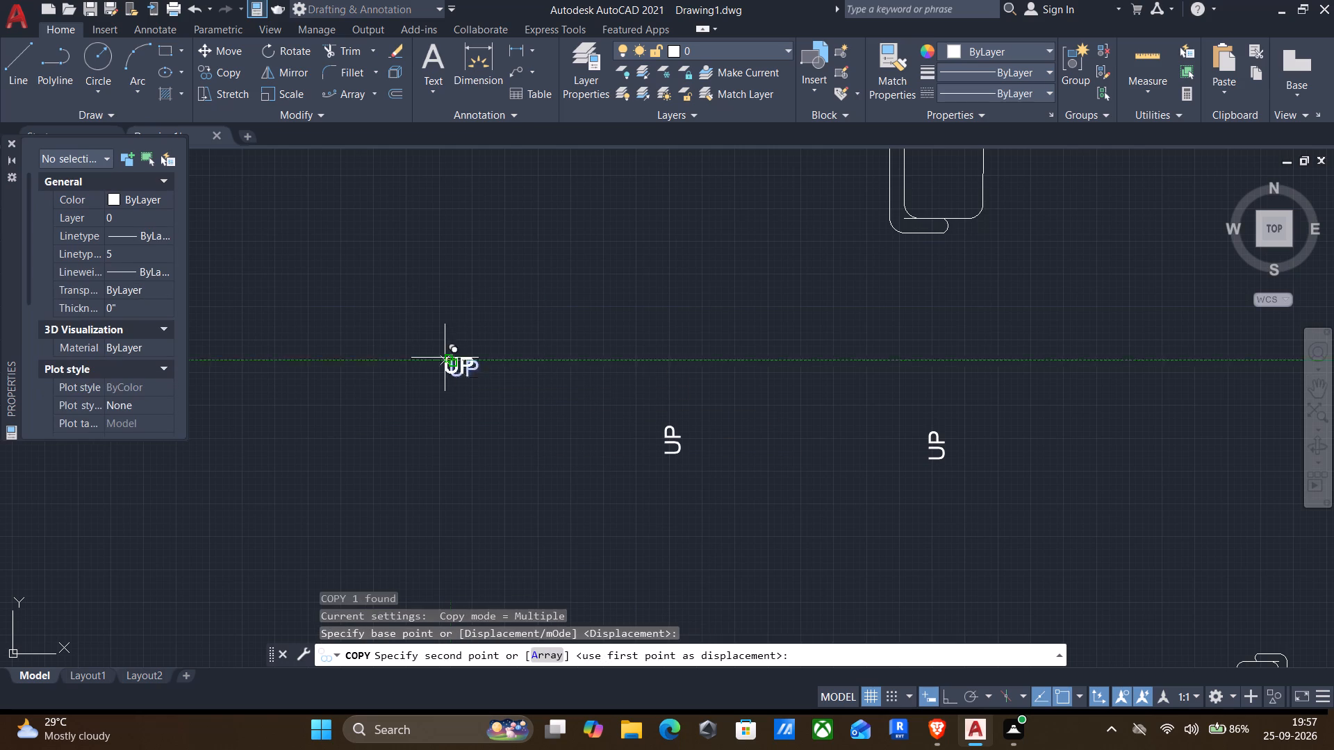
scroll(477, 378, down, 2)
middle_drag(723, 435, 282, 337)
scroll(859, 364, up, 3)
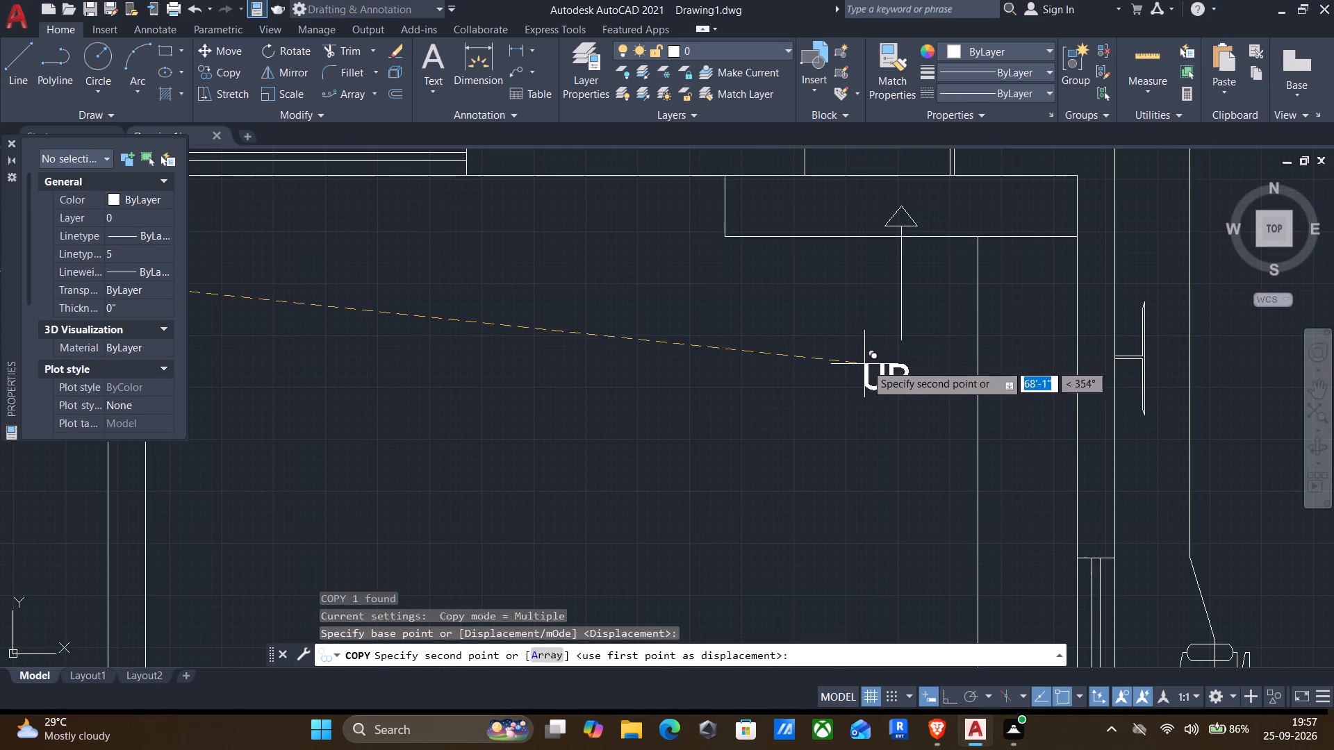
click(887, 352)
key(Return)
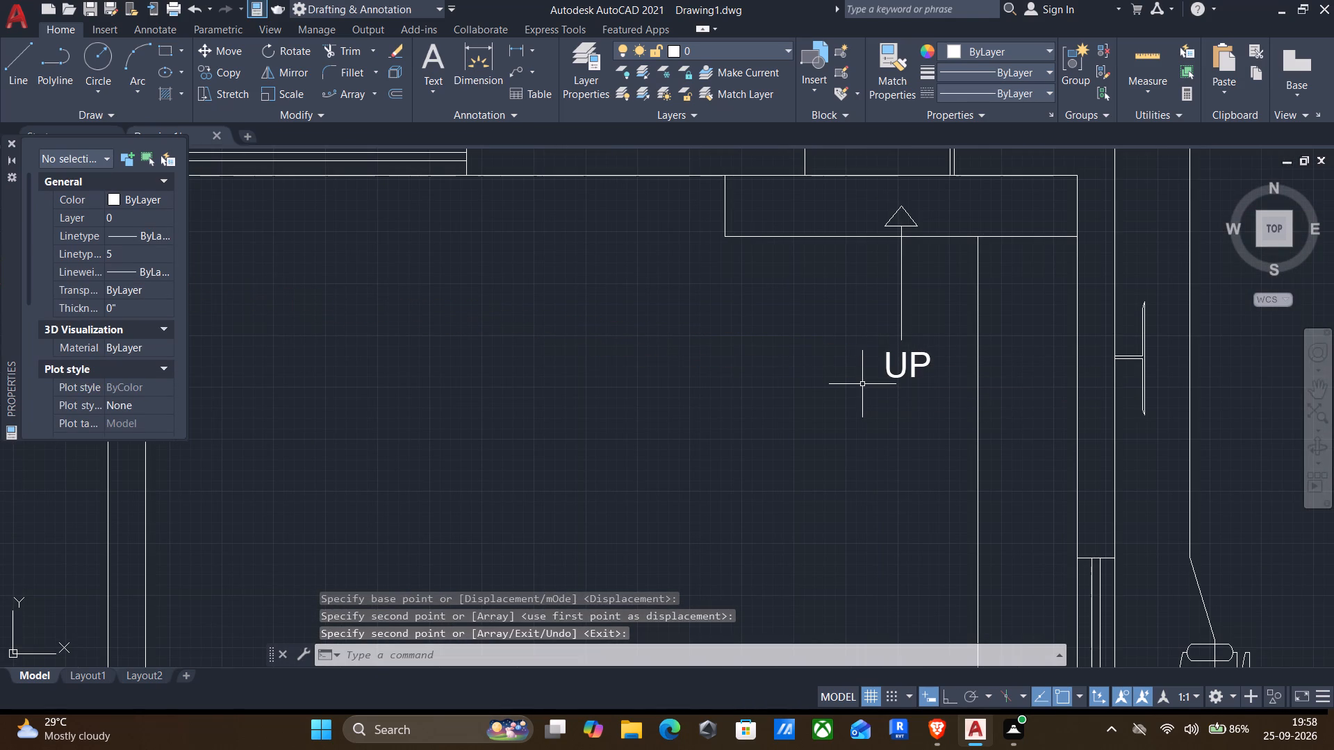
Copy the loose horizontal UP label into the open area south of the drawing room, west of the entrance arrow.
scroll(764, 447, down, 2)
middle_drag(725, 434, 956, 434)
scroll(963, 439, down, 2)
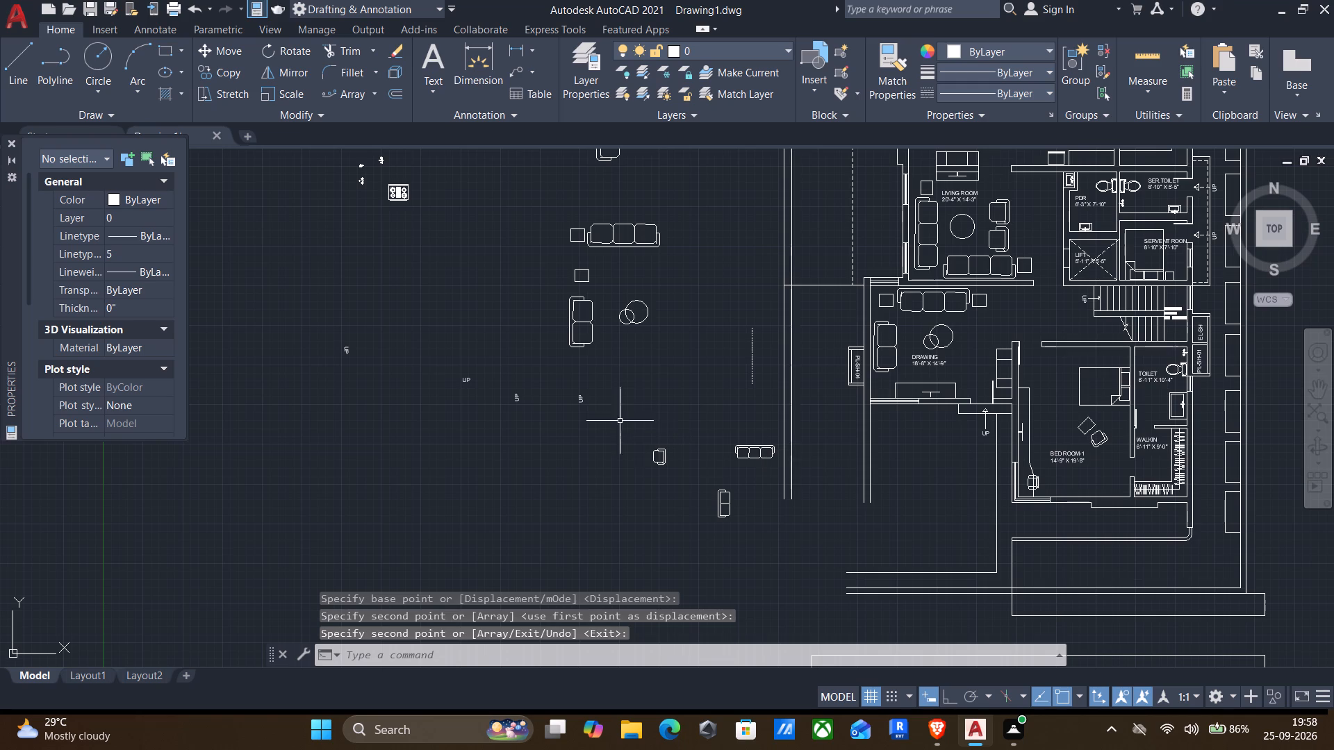
drag(289, 322, 296, 327)
click(220, 310)
scroll(434, 362, up, 2)
drag(437, 351, 437, 353)
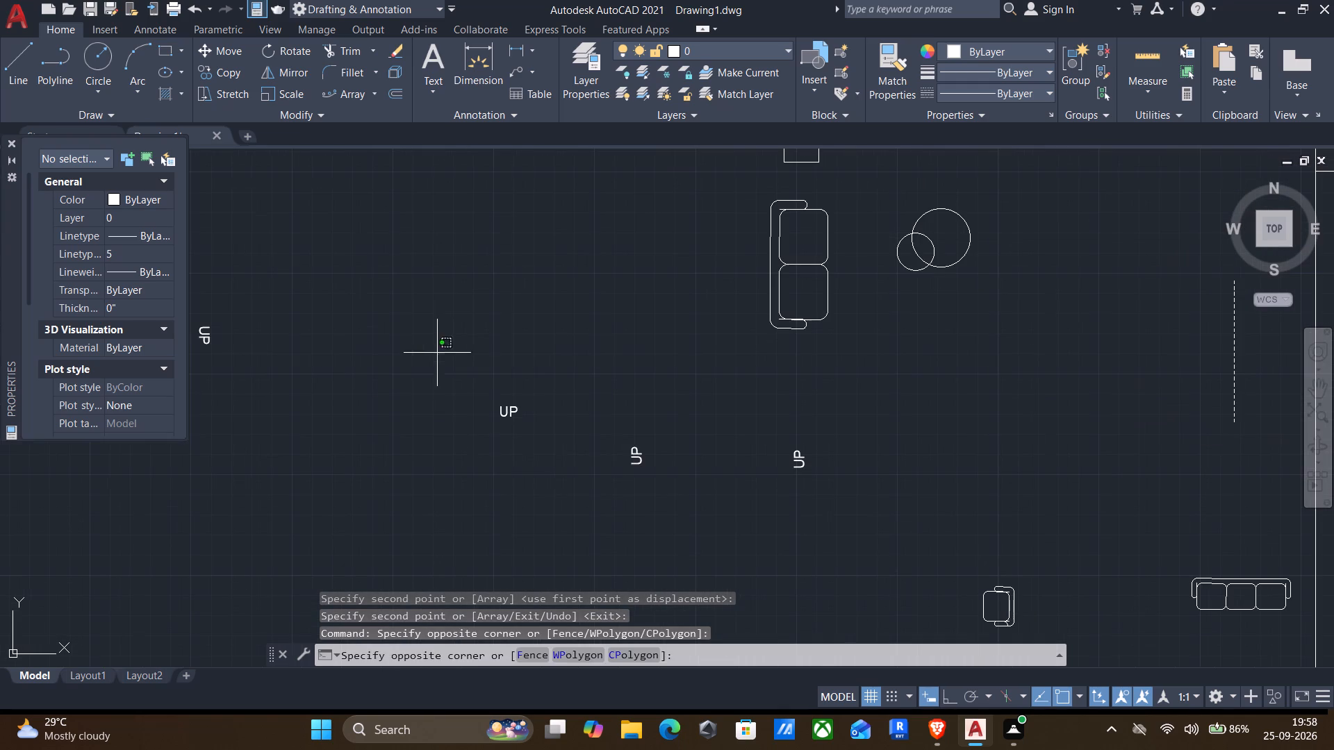
drag(437, 353, 486, 425)
click(547, 458)
key(c)
key(o)
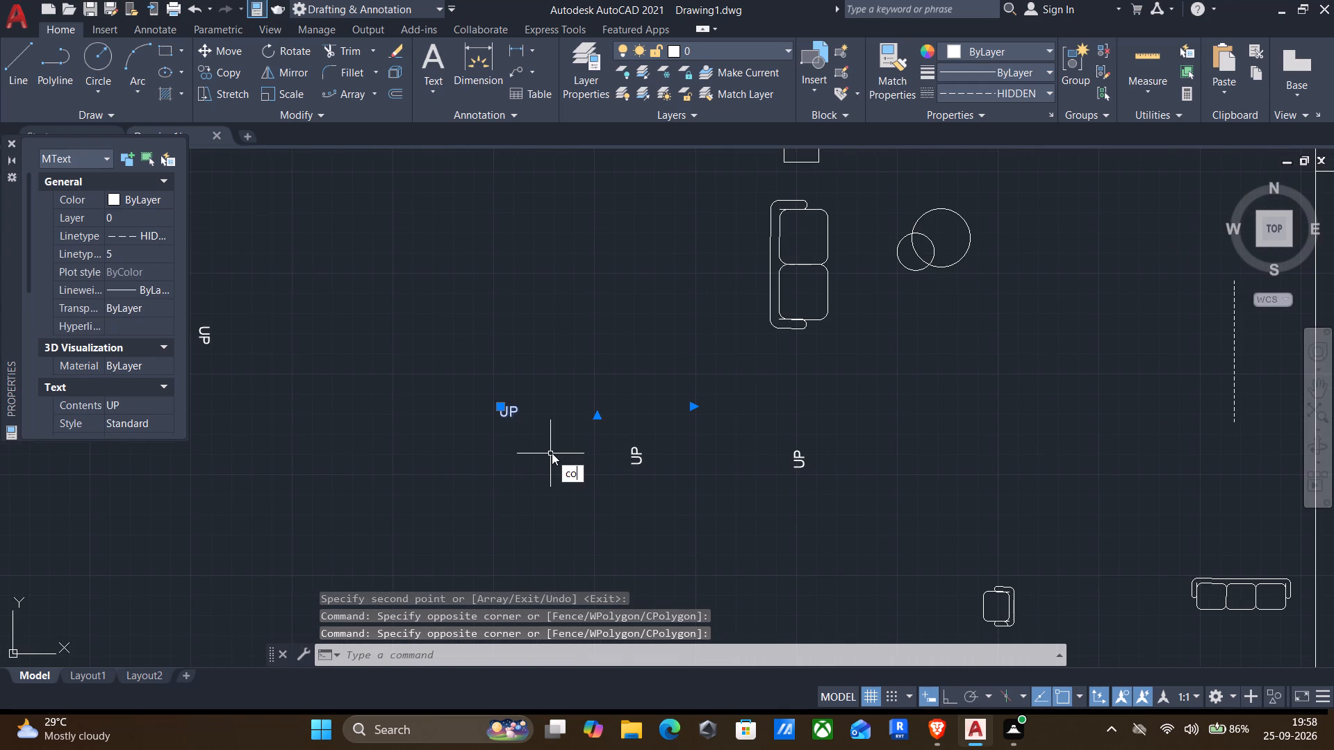
key(Return)
click(497, 401)
scroll(513, 431, down, 2)
middle_drag(582, 449, 400, 337)
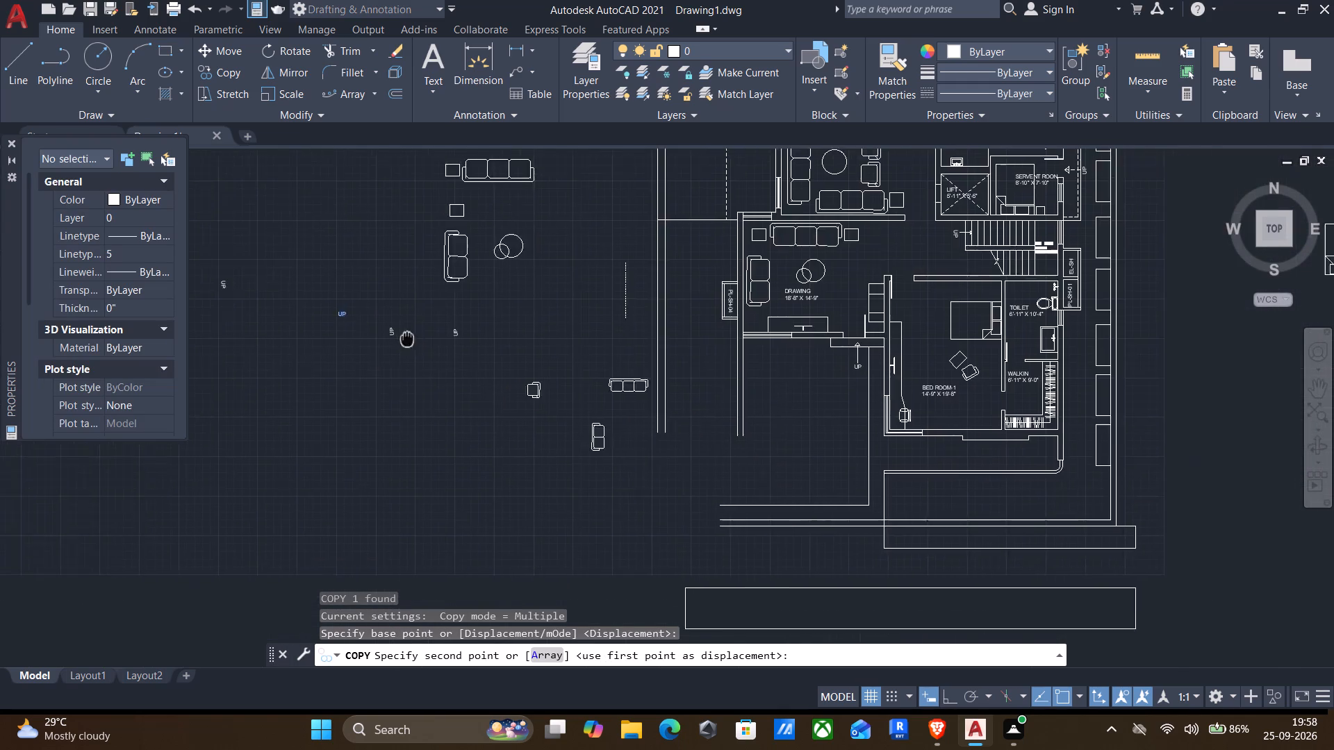
middle_drag(400, 337, 372, 332)
scroll(760, 364, up, 3)
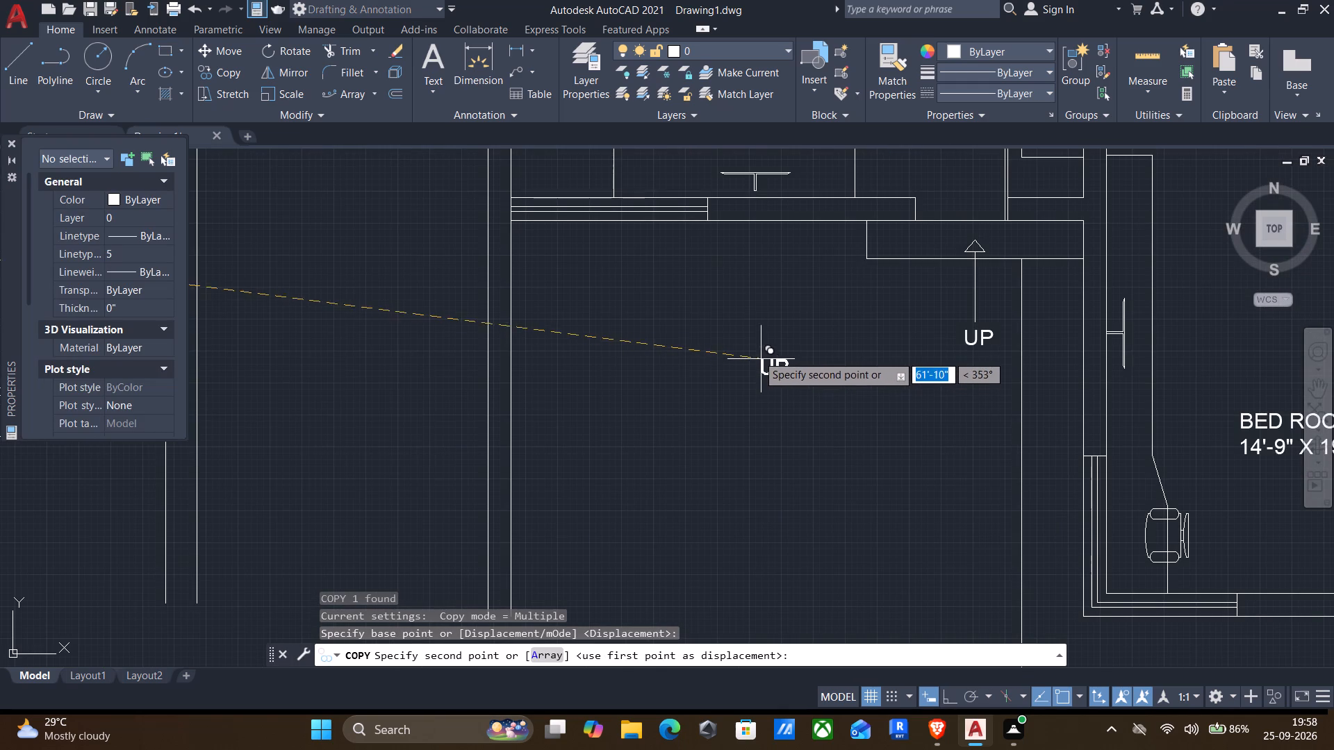
scroll(747, 336, up, 1)
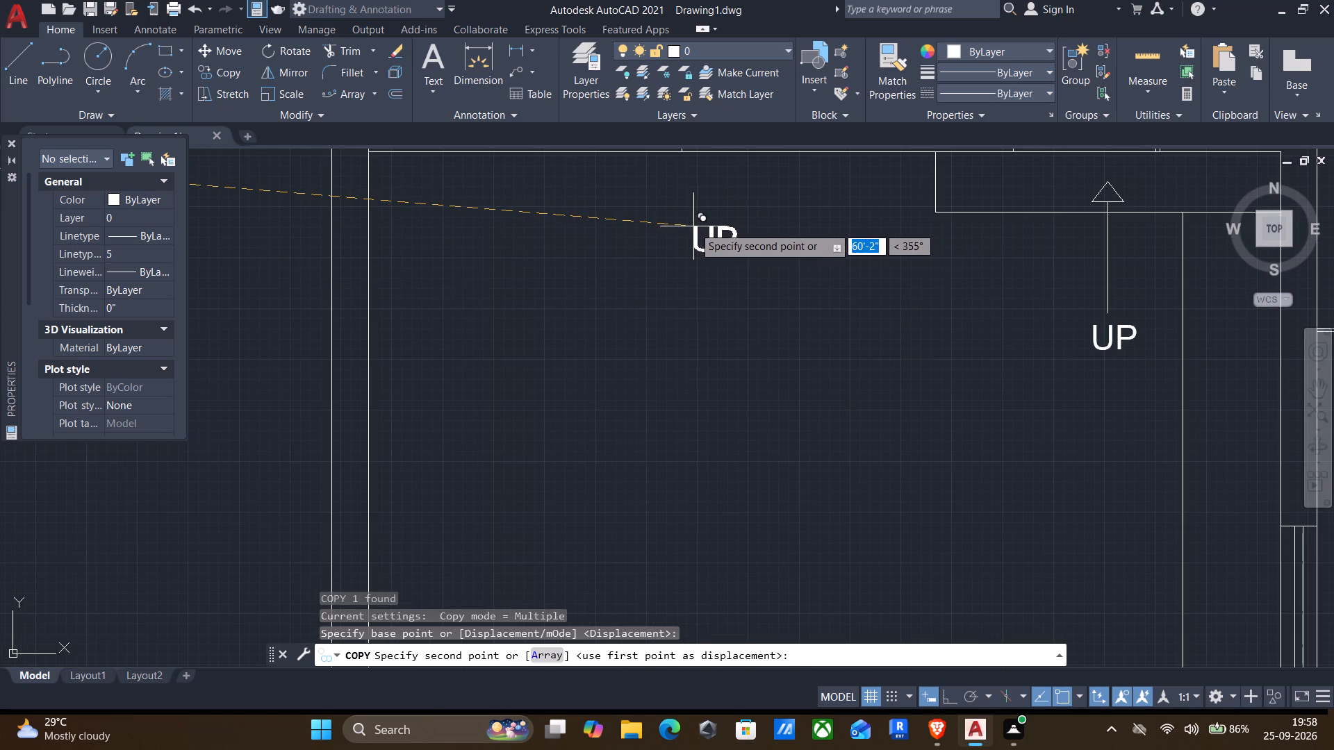
click(693, 226)
key(Escape)
Change the copied label's text to PORTICO, with 18'-8" X 13'-0" on a second line.
triple_click(703, 244)
drag(705, 246, 705, 256)
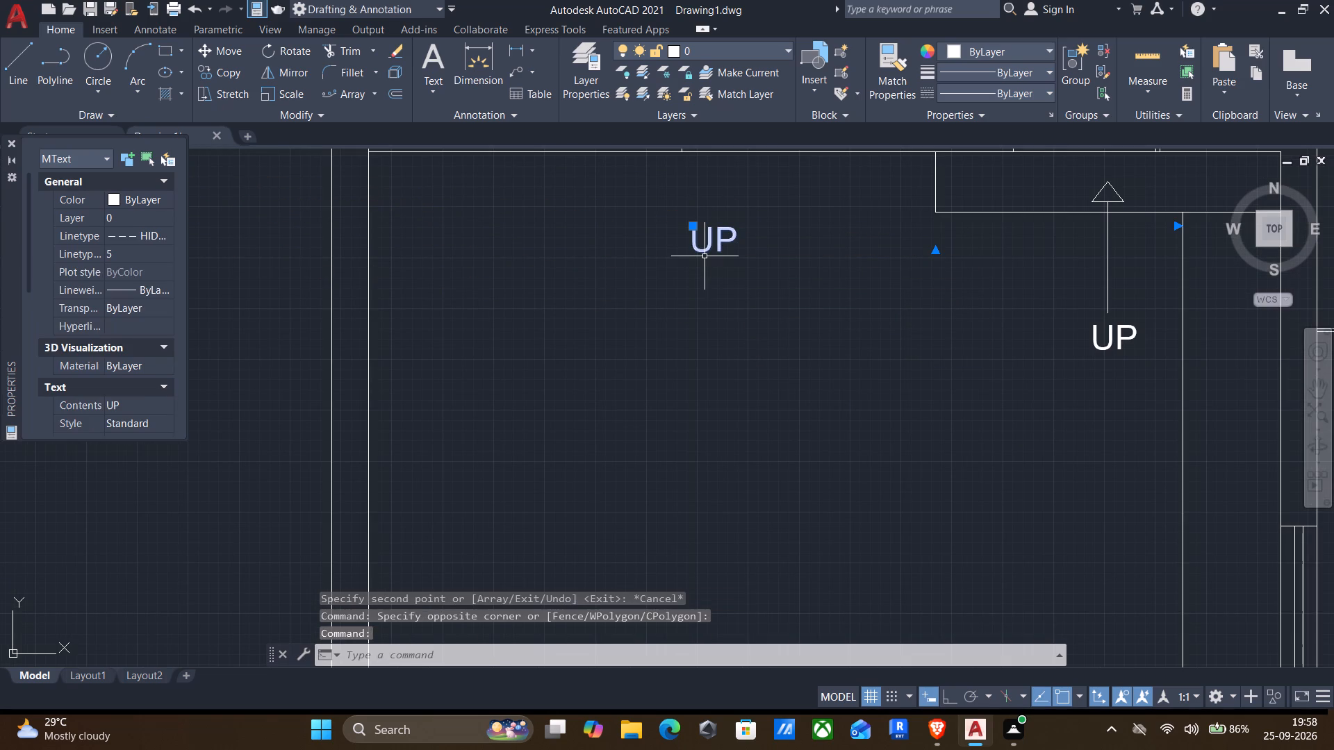
double_click(709, 248)
scroll(728, 256, up, 2)
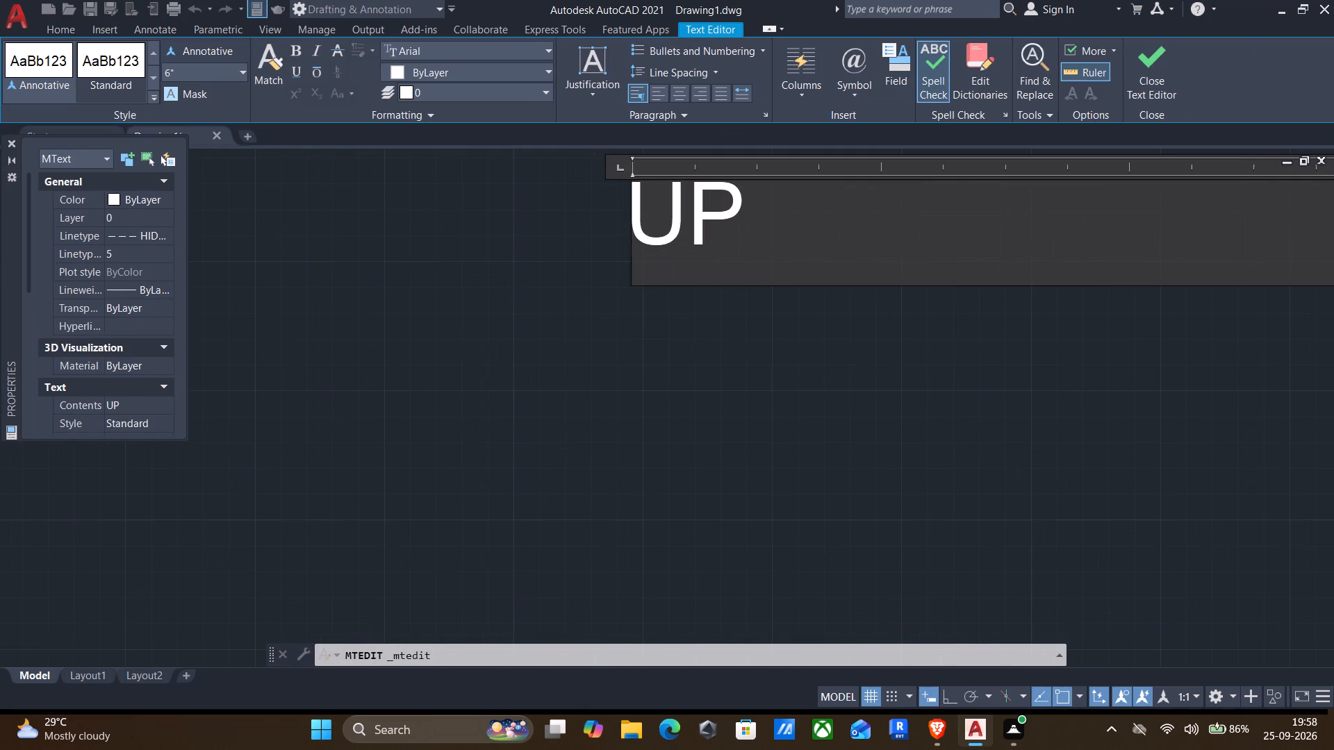
drag(764, 233, 532, 215)
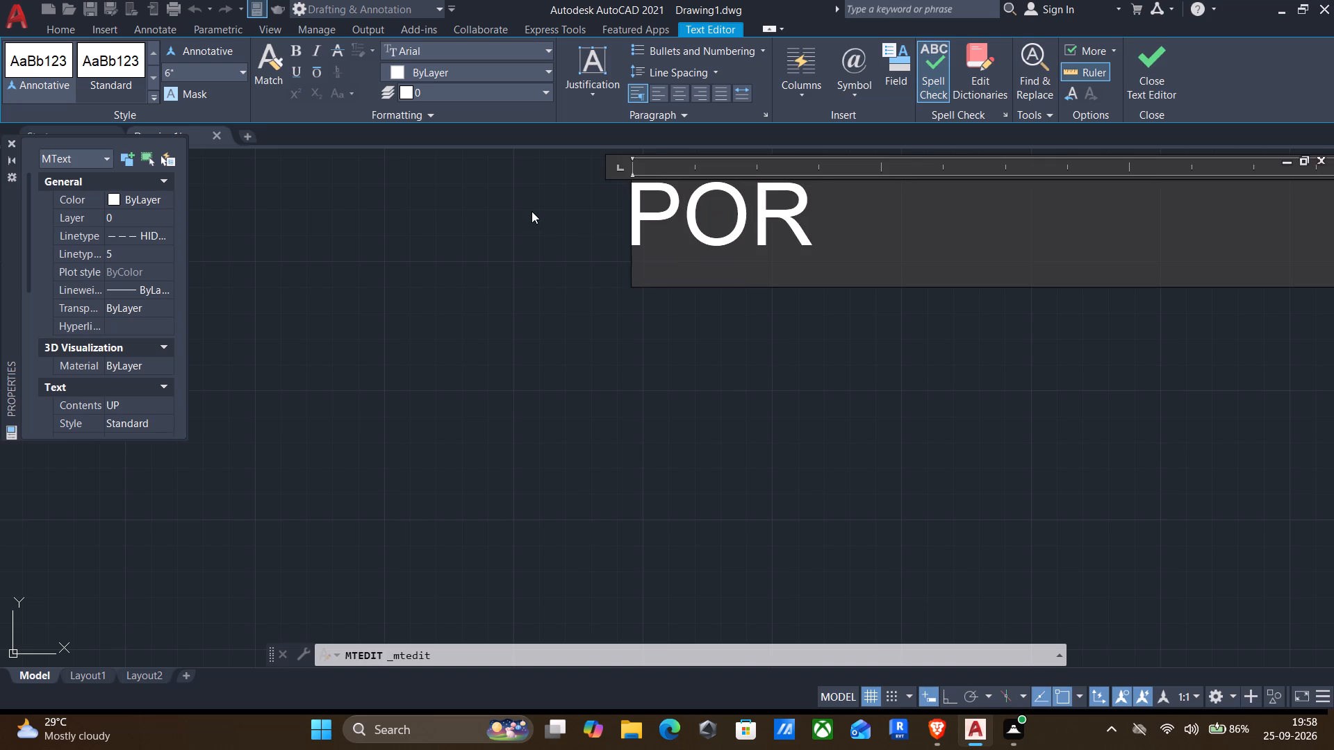
text(TICO)
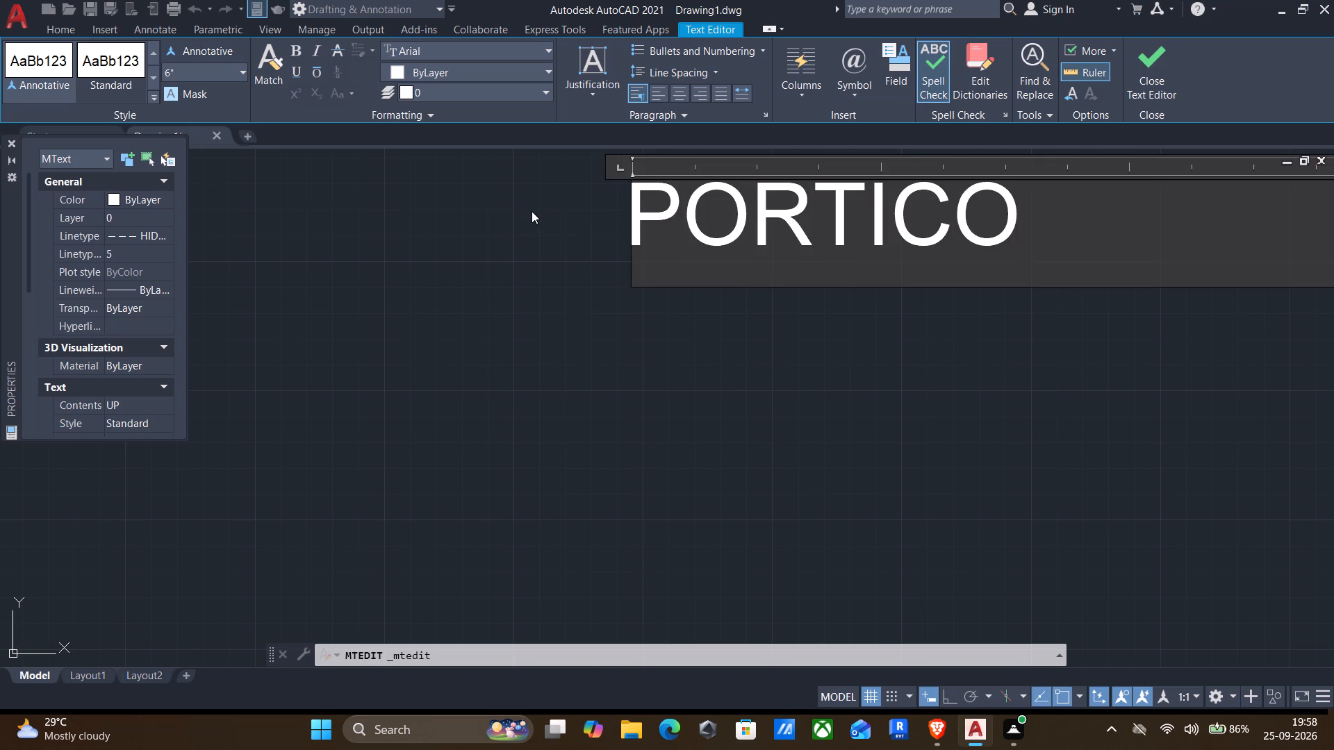
key(Return)
text(18'-)
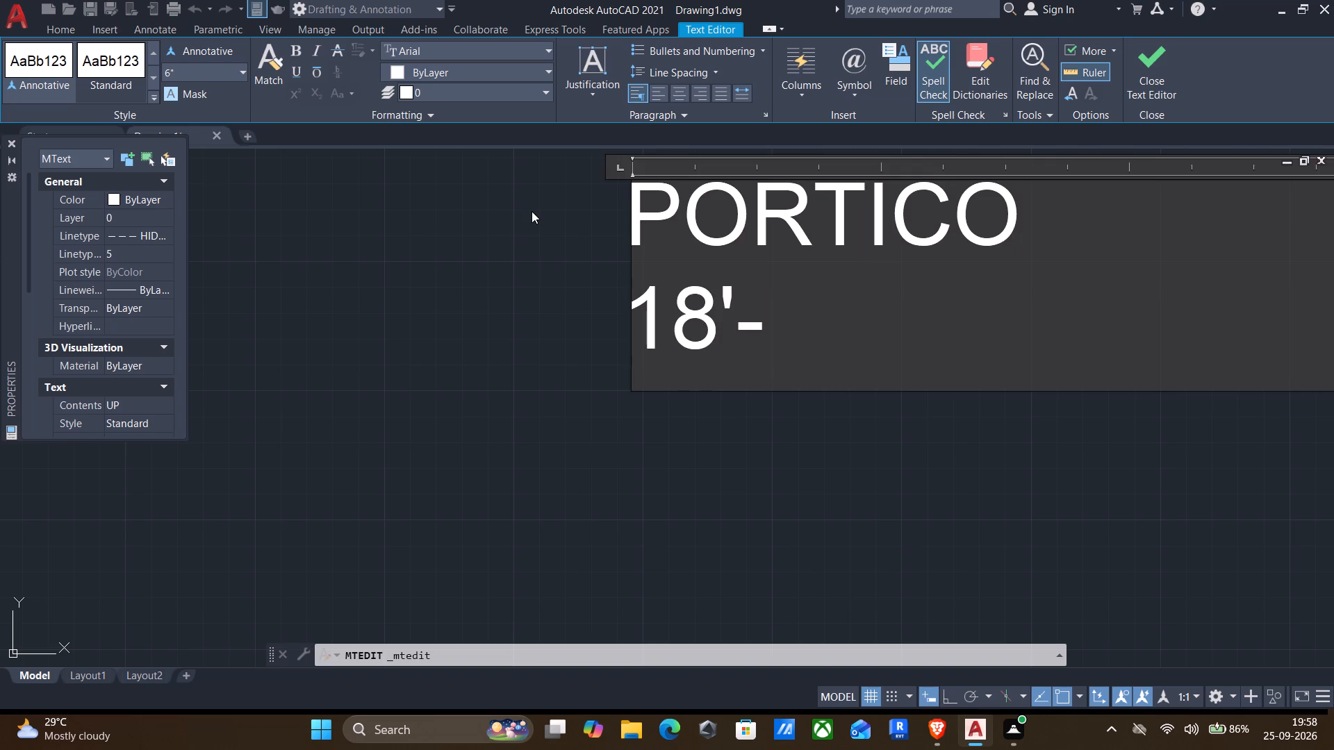
text(8" X)
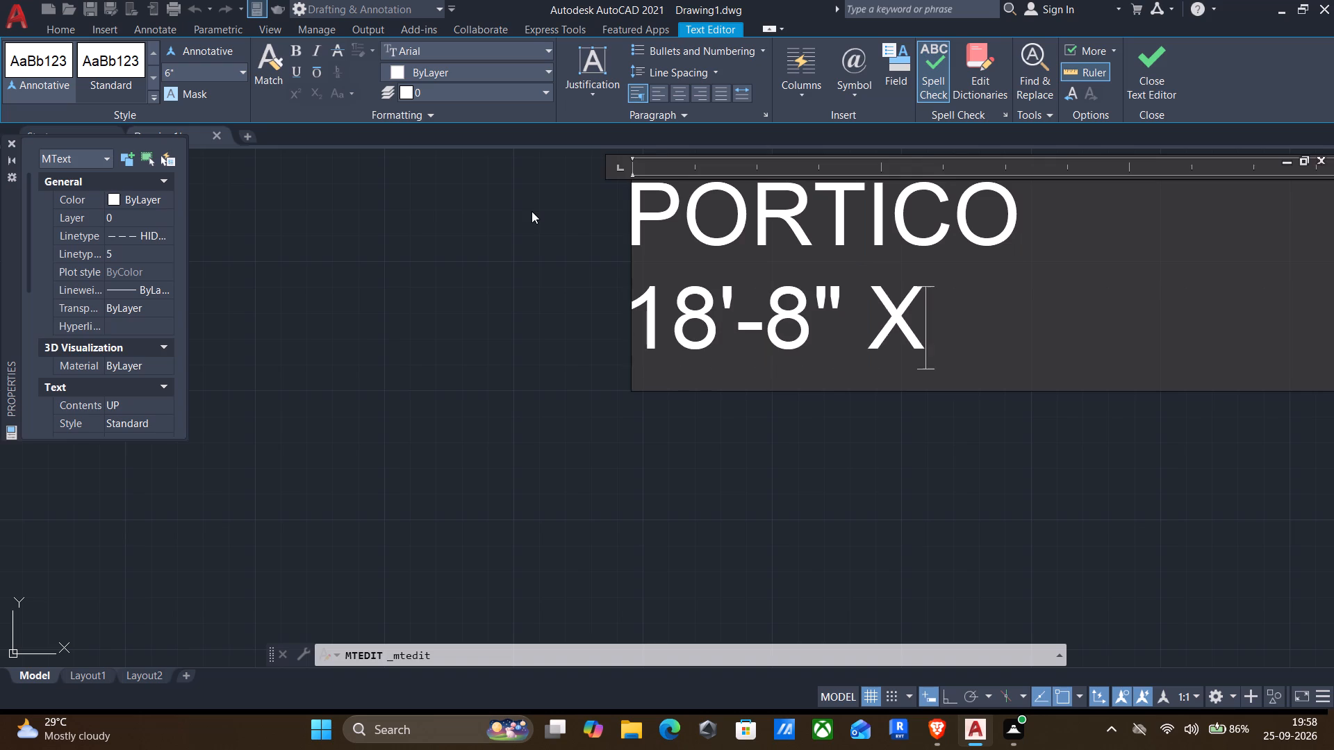
key(space)
text(13')
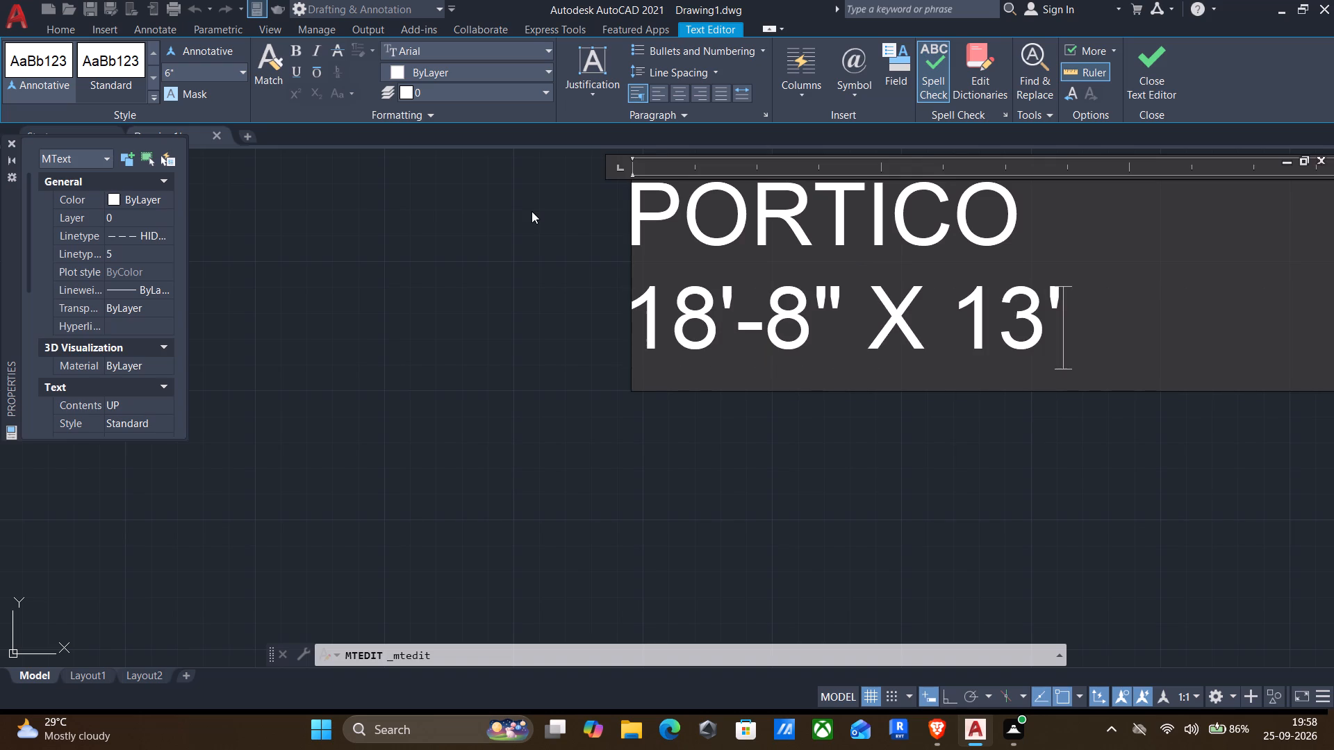
text(-0")
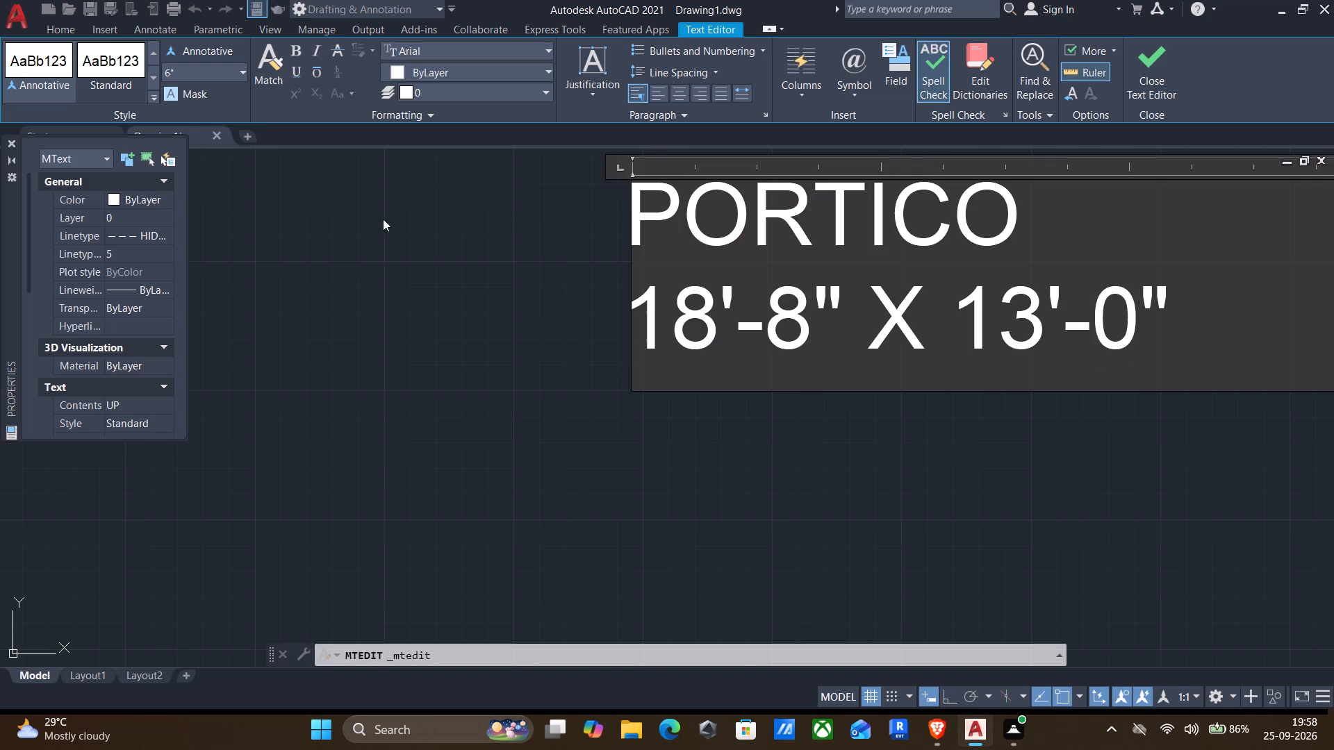
click(381, 349)
scroll(389, 365, down, 3)
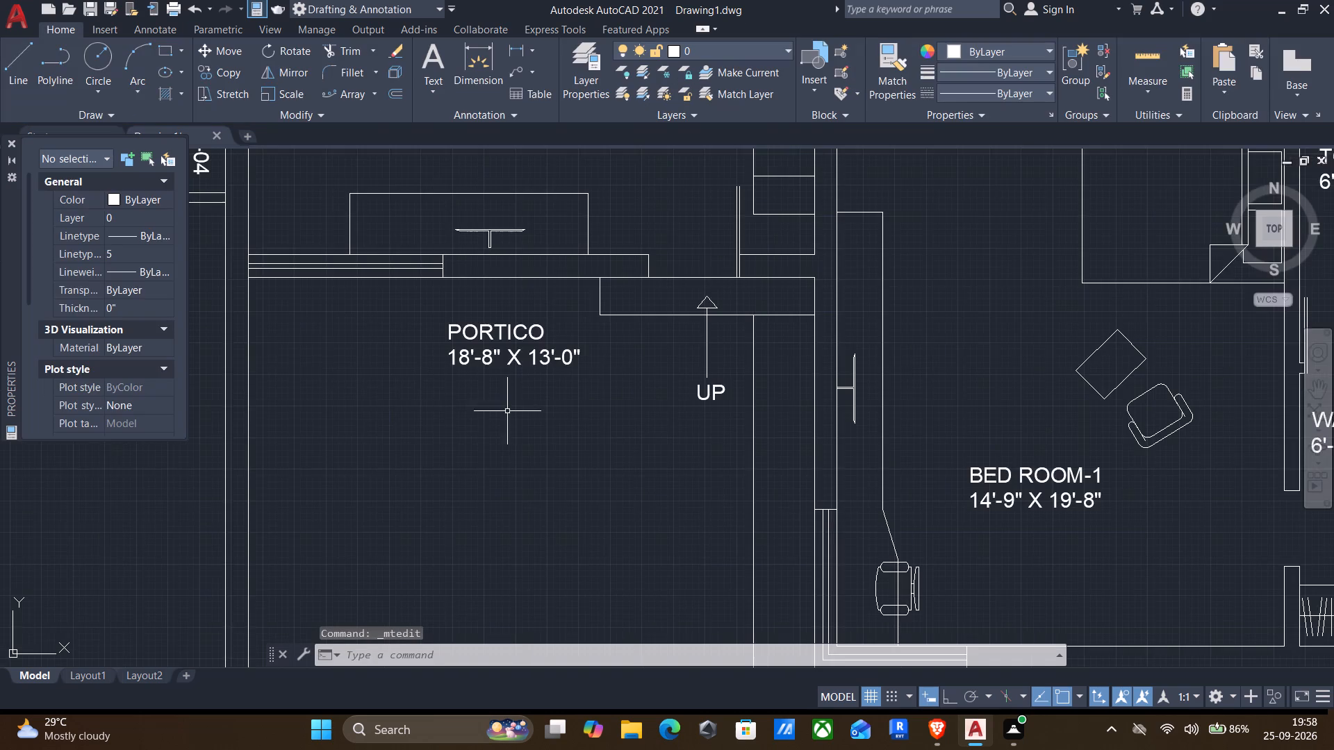
middle_drag(510, 413, 636, 385)
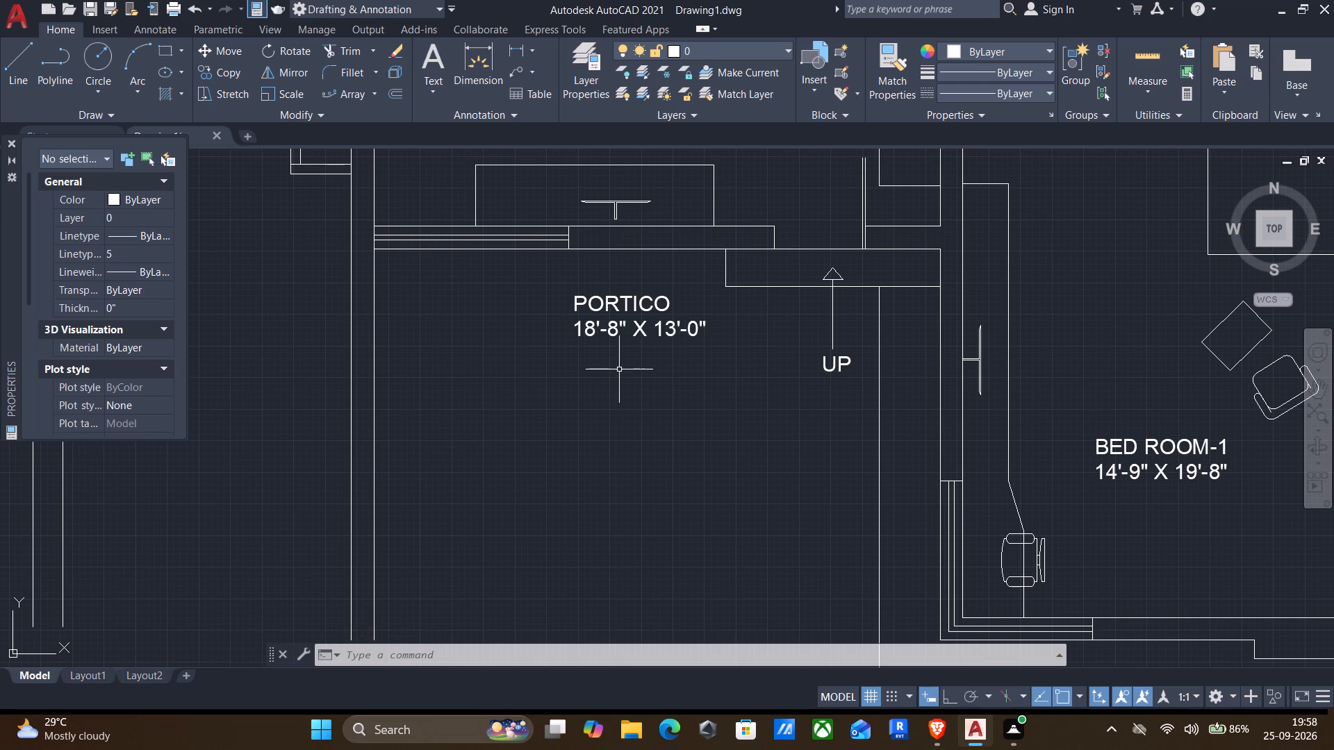
Delete the loose dashed line and the two loose sofas lying west of the house plan, outside the western boundary wall.
scroll(619, 369, down, 2)
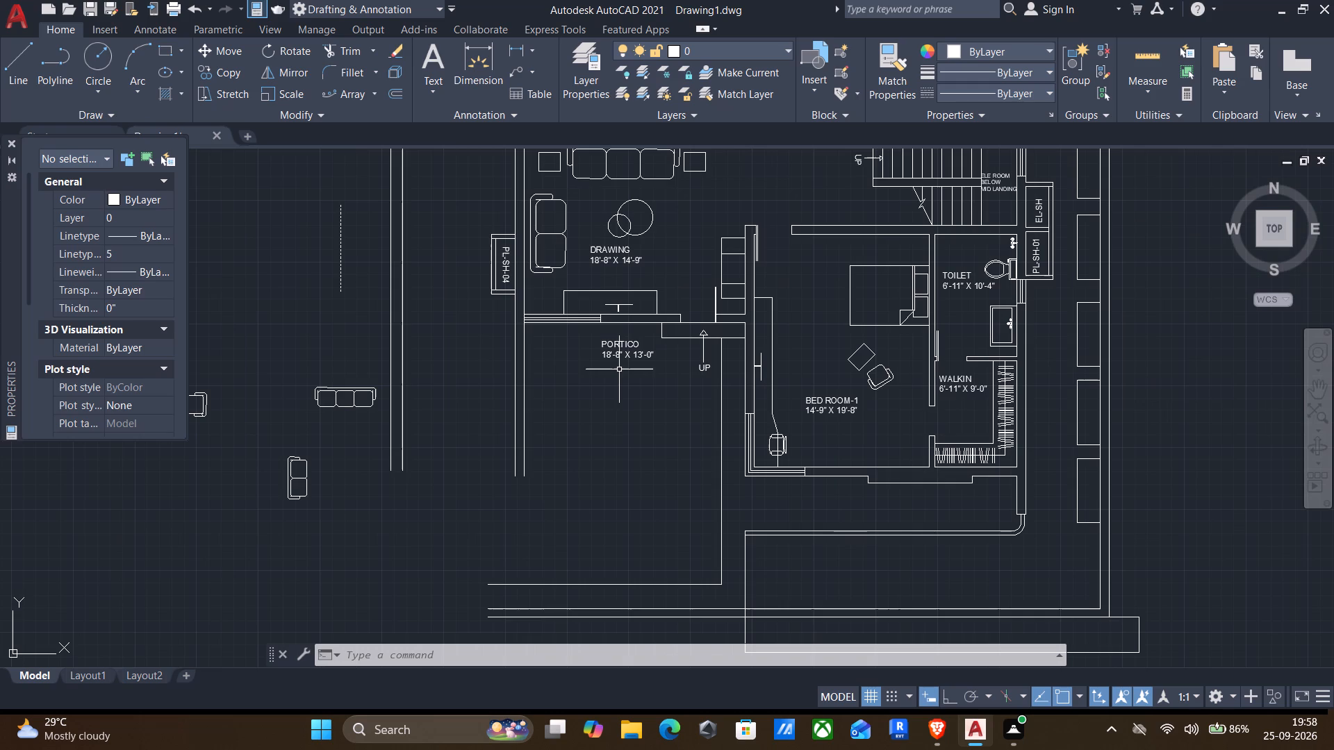
middle_drag(512, 346, 543, 519)
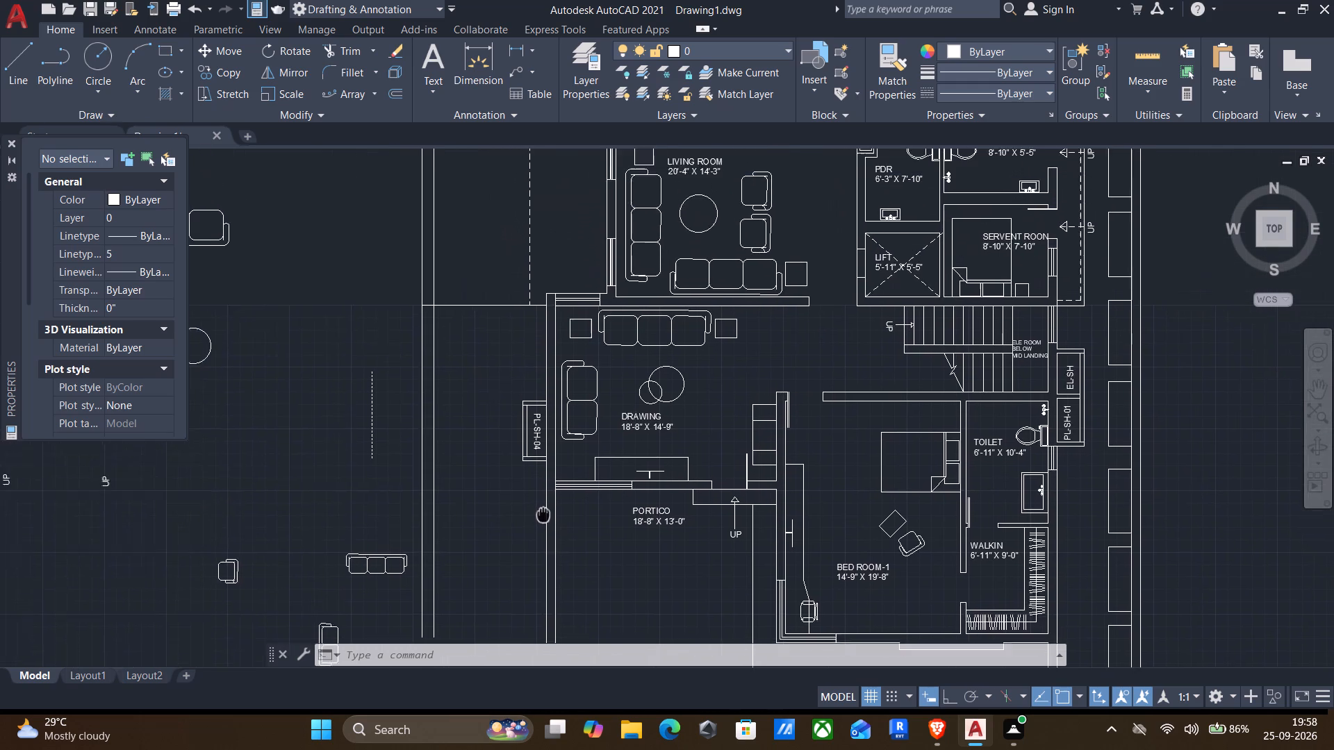
middle_drag(543, 519, 546, 542)
scroll(547, 515, down, 2)
middle_drag(532, 410, 550, 364)
scroll(496, 504, up, 2)
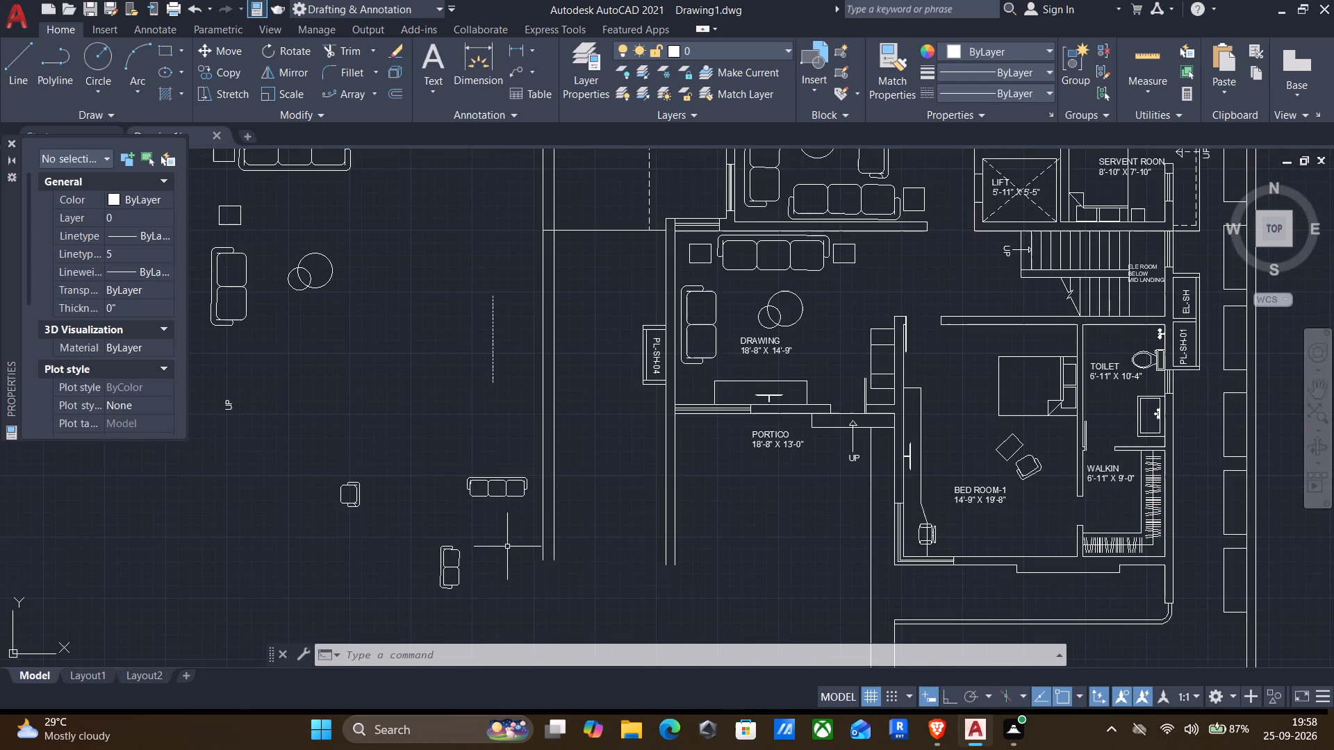
click(412, 264)
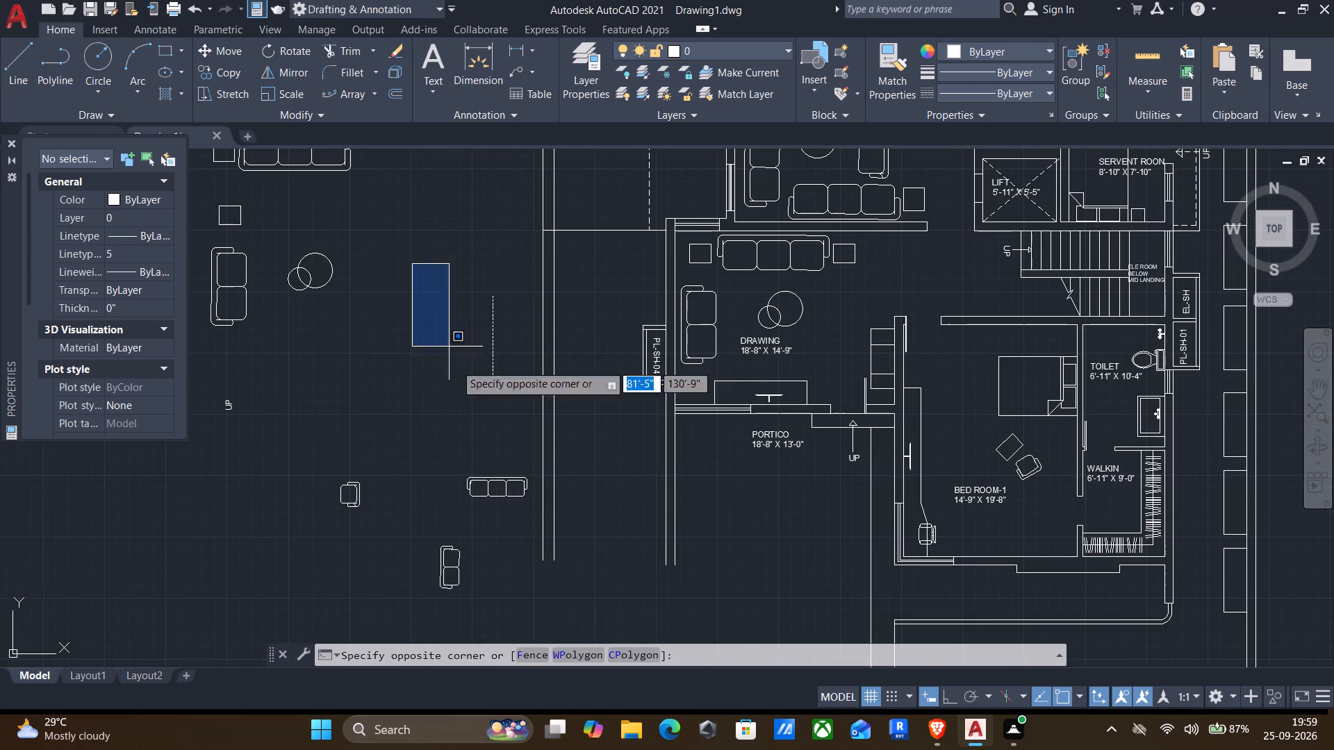
click(532, 613)
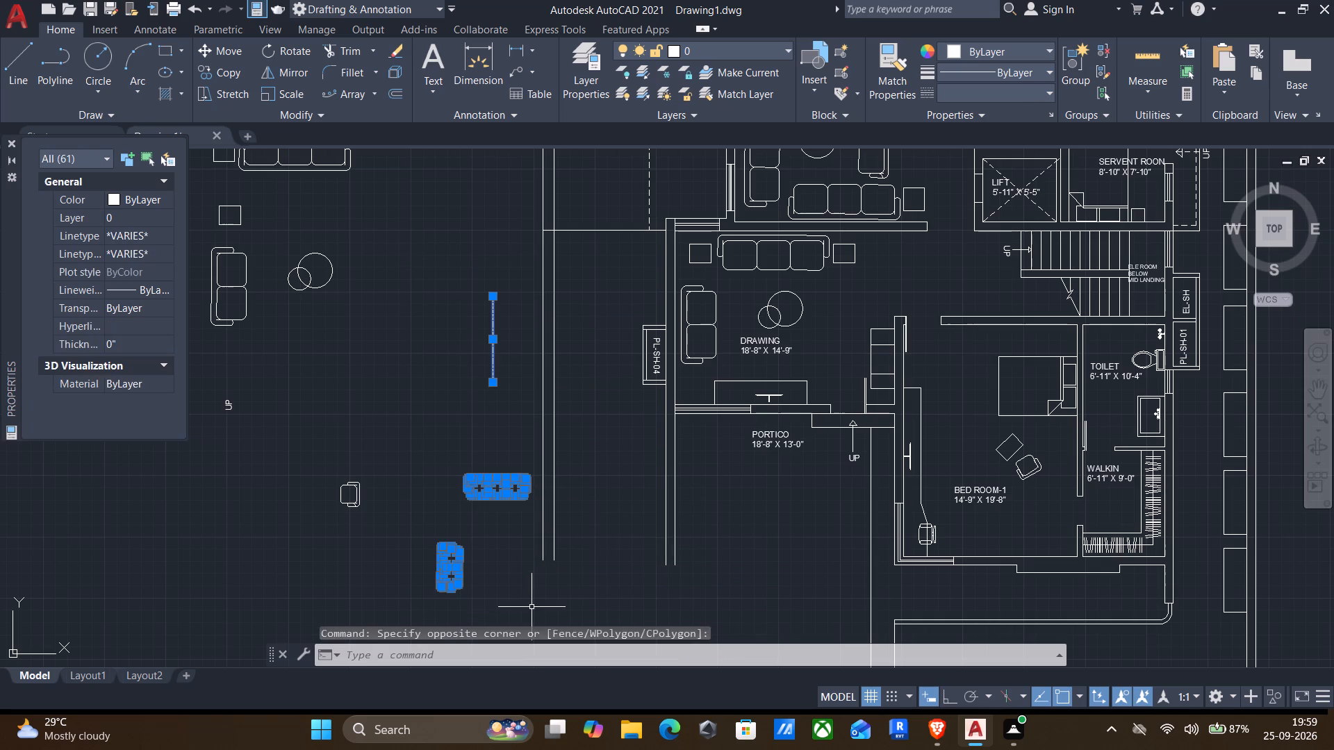
key(Delete)
Draw a short line across the drawing room's west wall, level with the outer face of its south window wall.
scroll(494, 611, down, 1)
middle_drag(455, 562, 559, 534)
scroll(559, 534, down, 1)
middle_drag(561, 502, 559, 501)
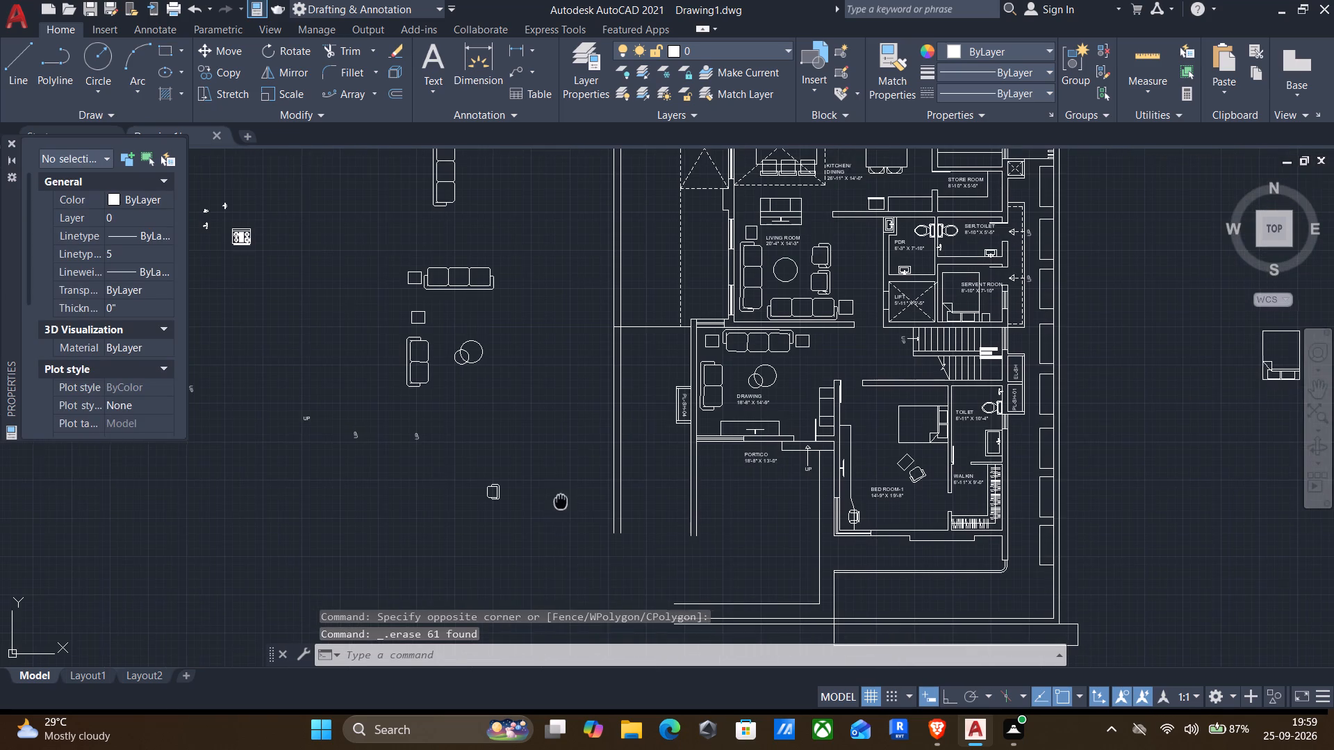
middle_drag(559, 501, 456, 450)
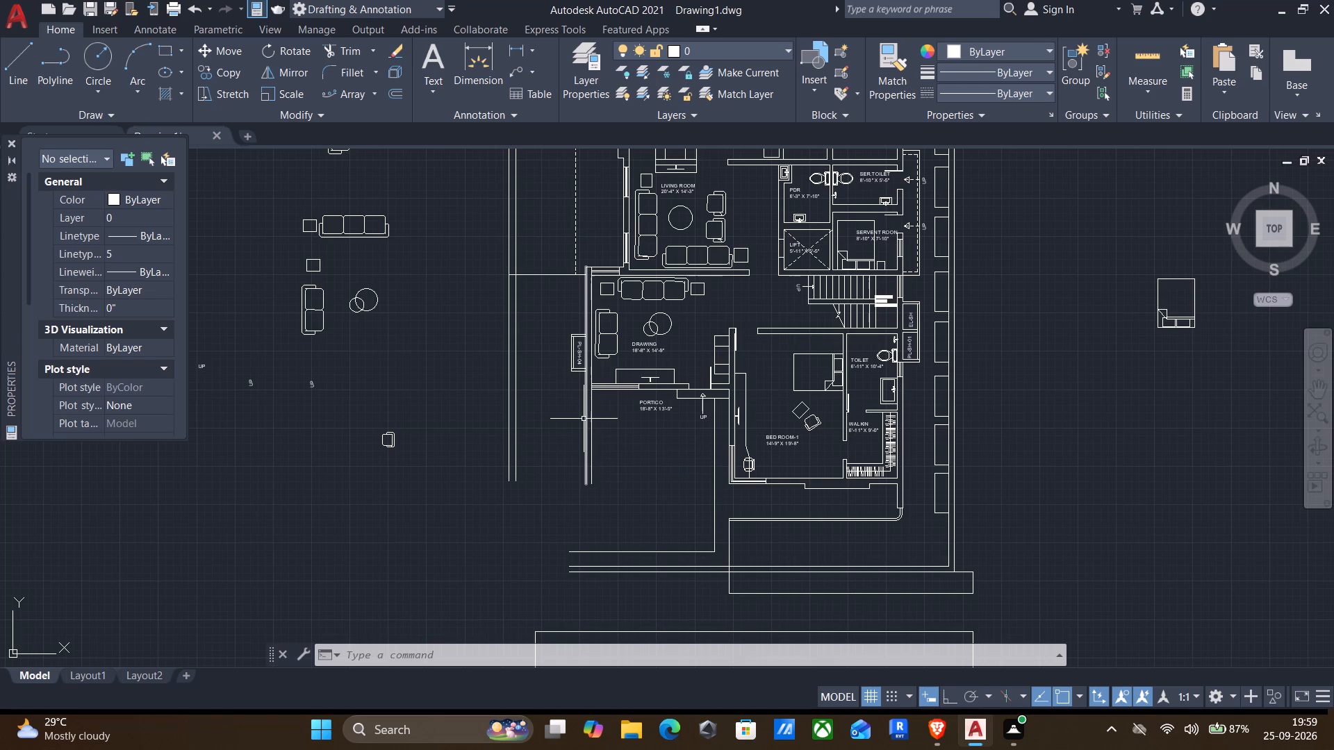
scroll(584, 418, up, 2)
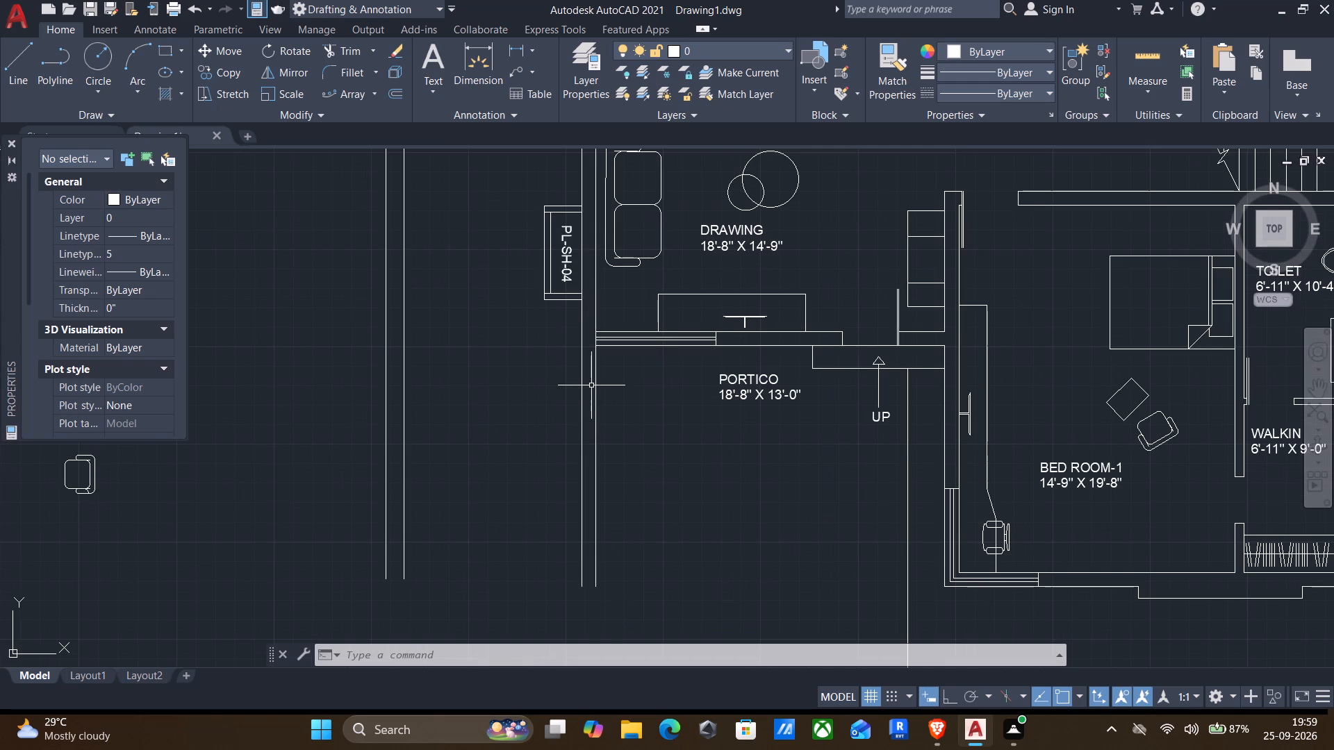
key(l)
key(Return)
scroll(595, 345, up, 2)
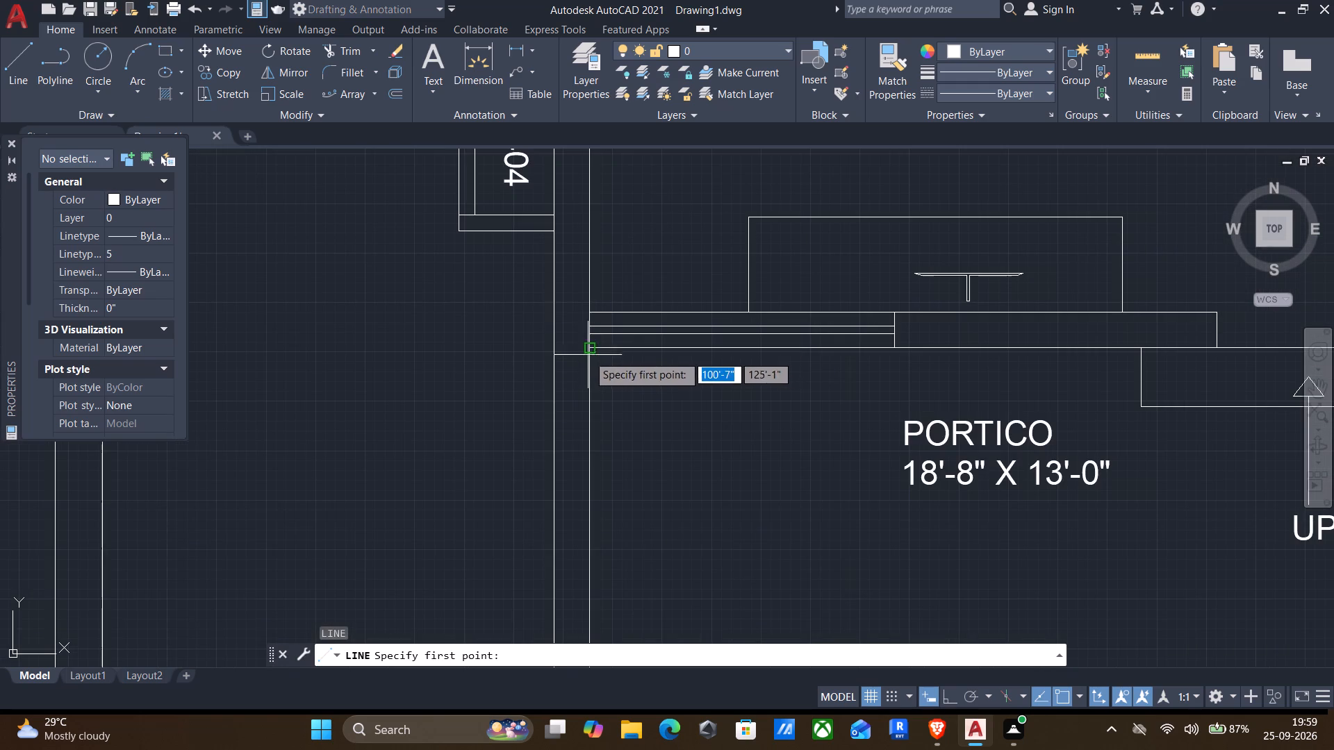
click(590, 350)
click(558, 349)
key(Return)
Trim away the two wall lines that continue south of the closing line at the drawing room's southwest corner.
scroll(562, 367, down, 2)
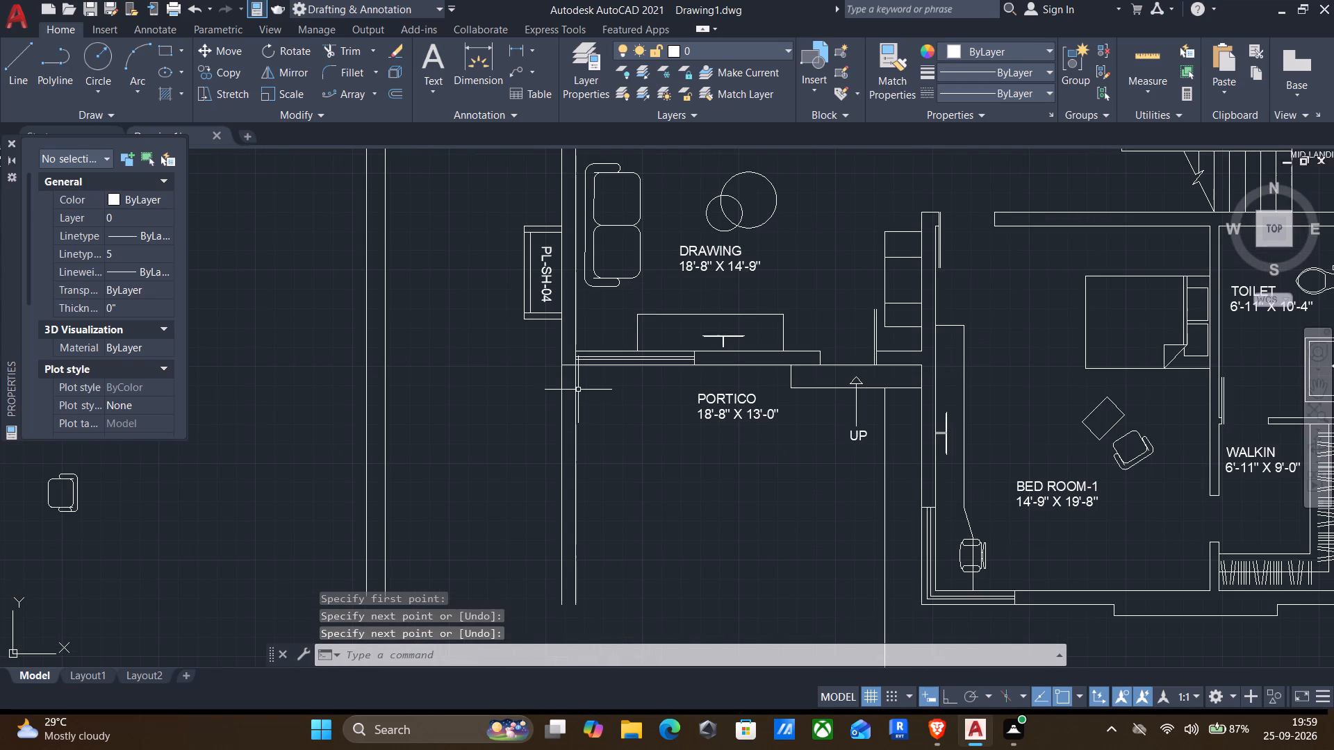
text(TR)
key(Return)
drag(601, 415, 529, 419)
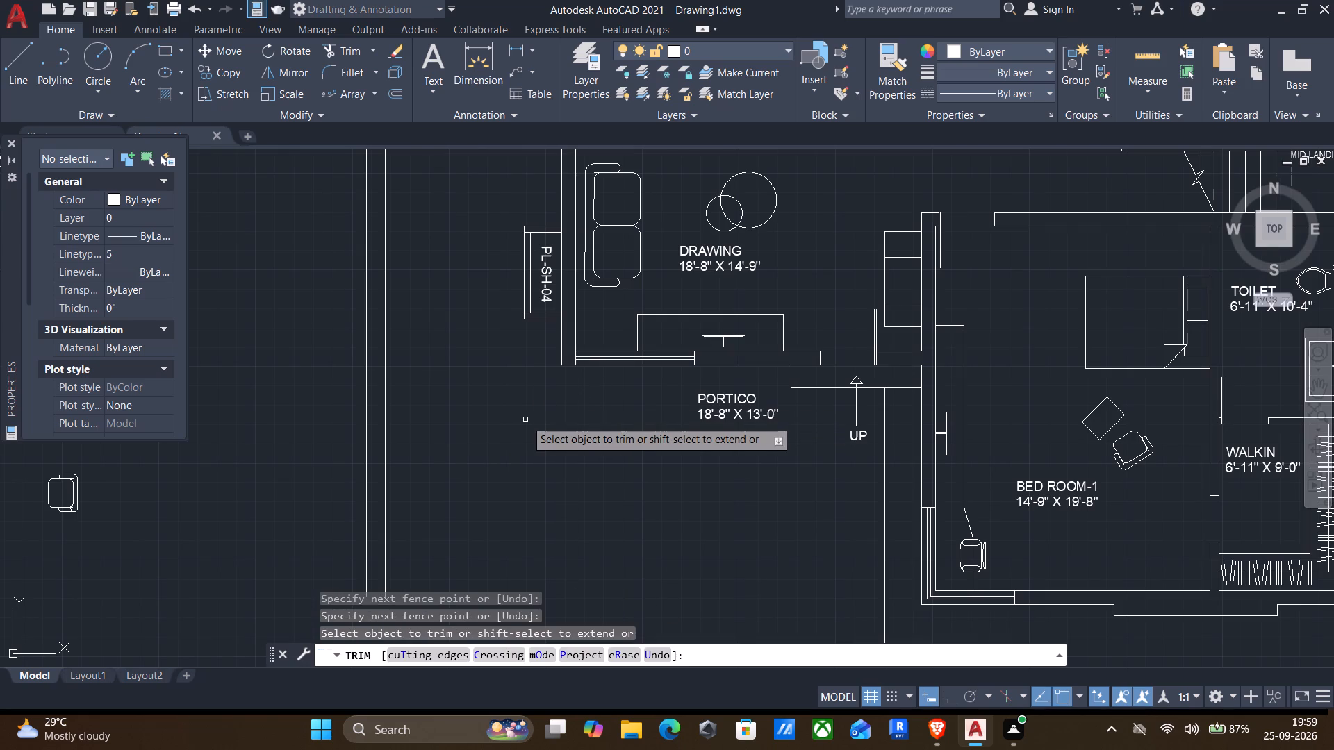
scroll(524, 424, down, 1)
middle_drag(524, 424, 551, 363)
scroll(551, 362, down, 1)
middle_drag(544, 381, 544, 392)
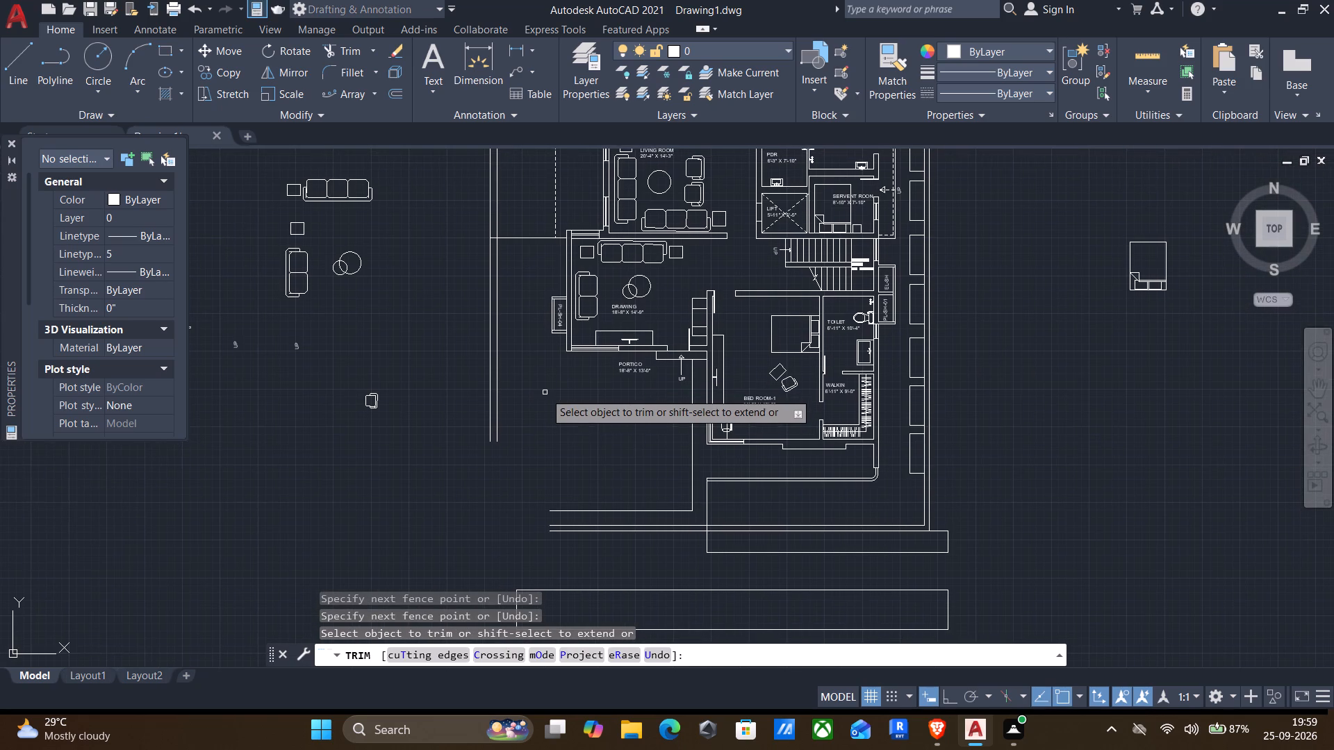
key(Escape)
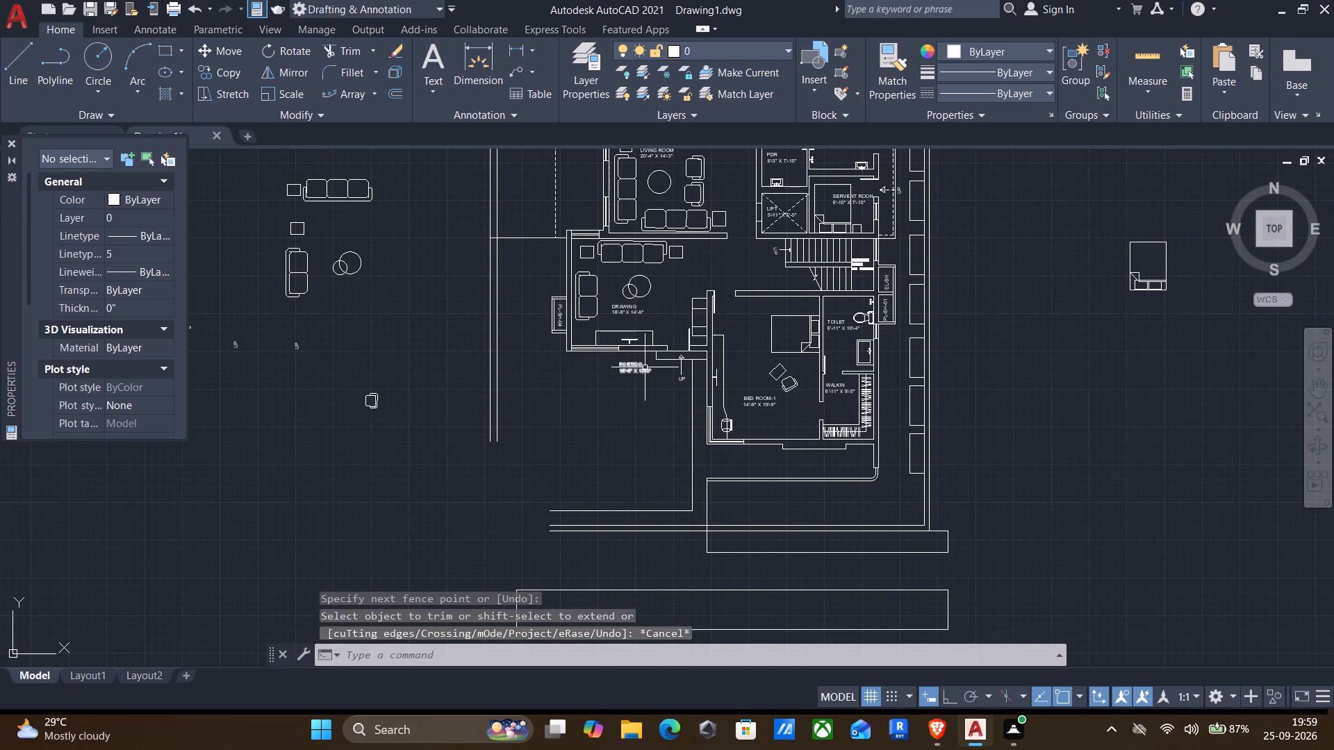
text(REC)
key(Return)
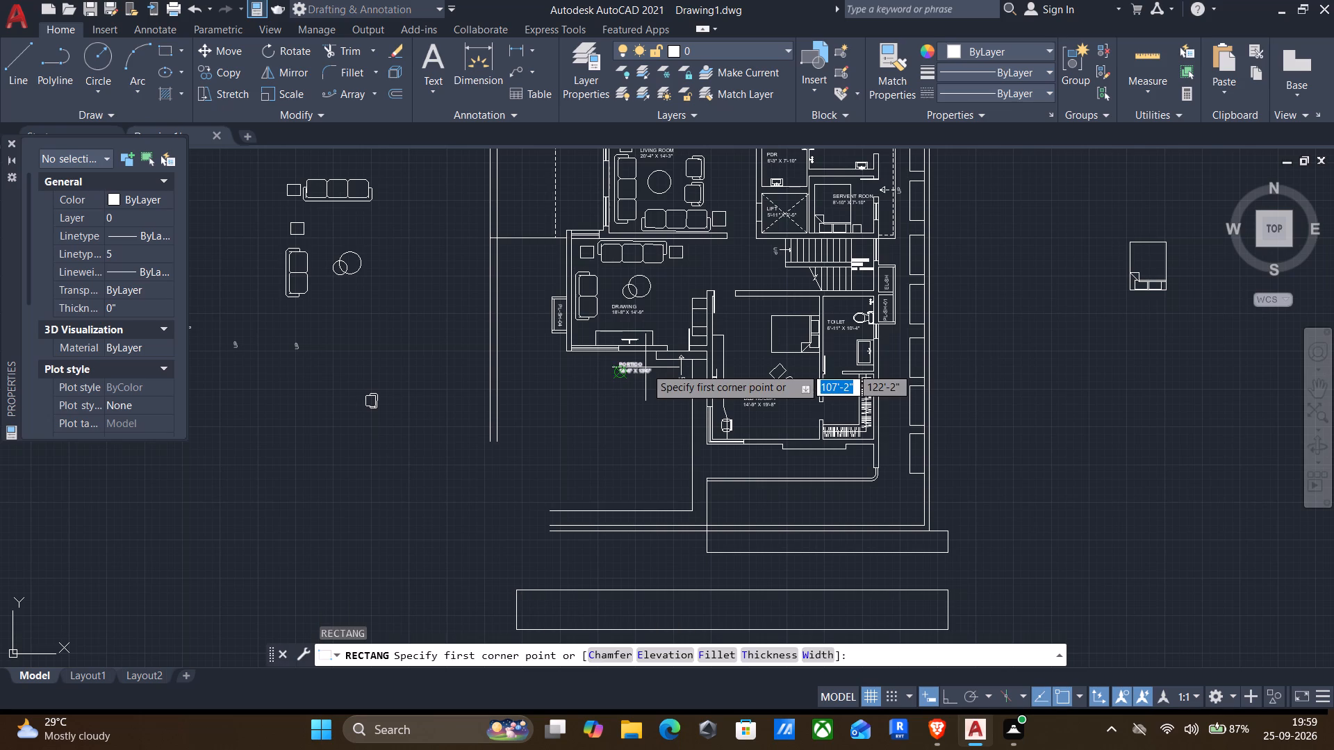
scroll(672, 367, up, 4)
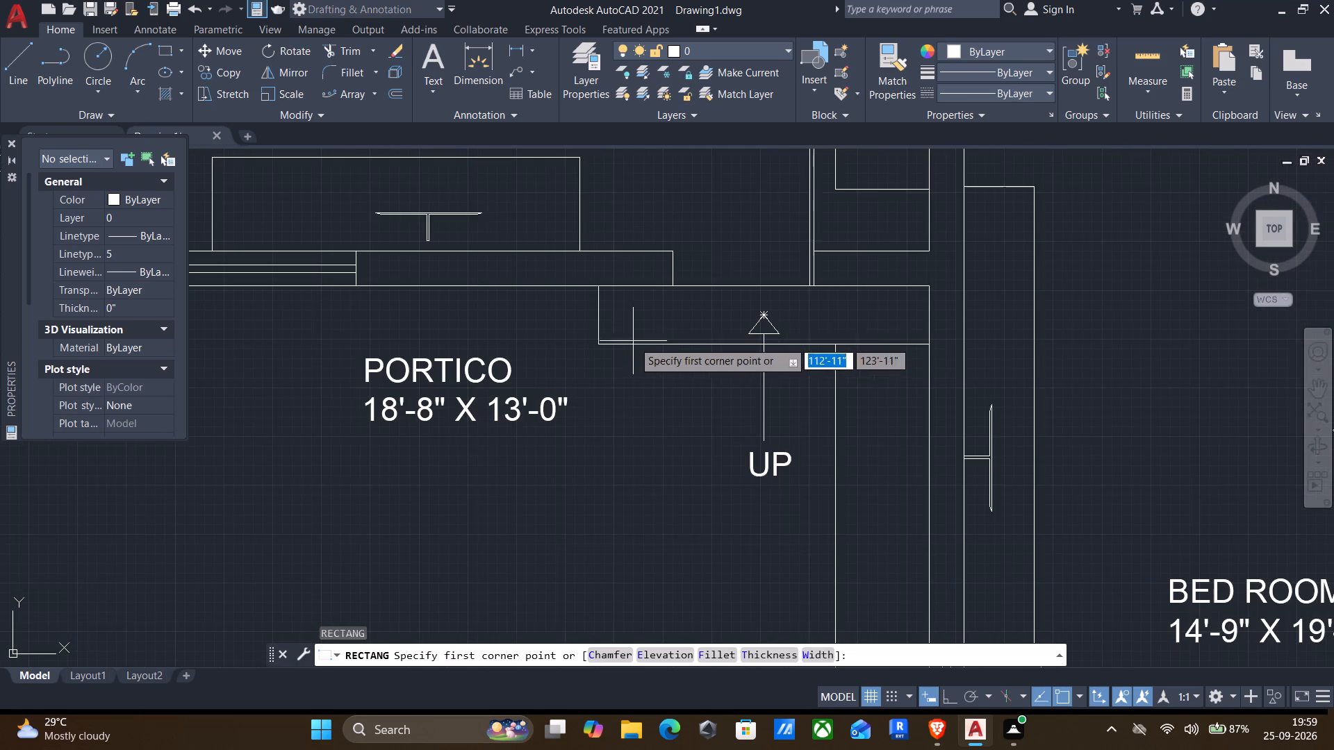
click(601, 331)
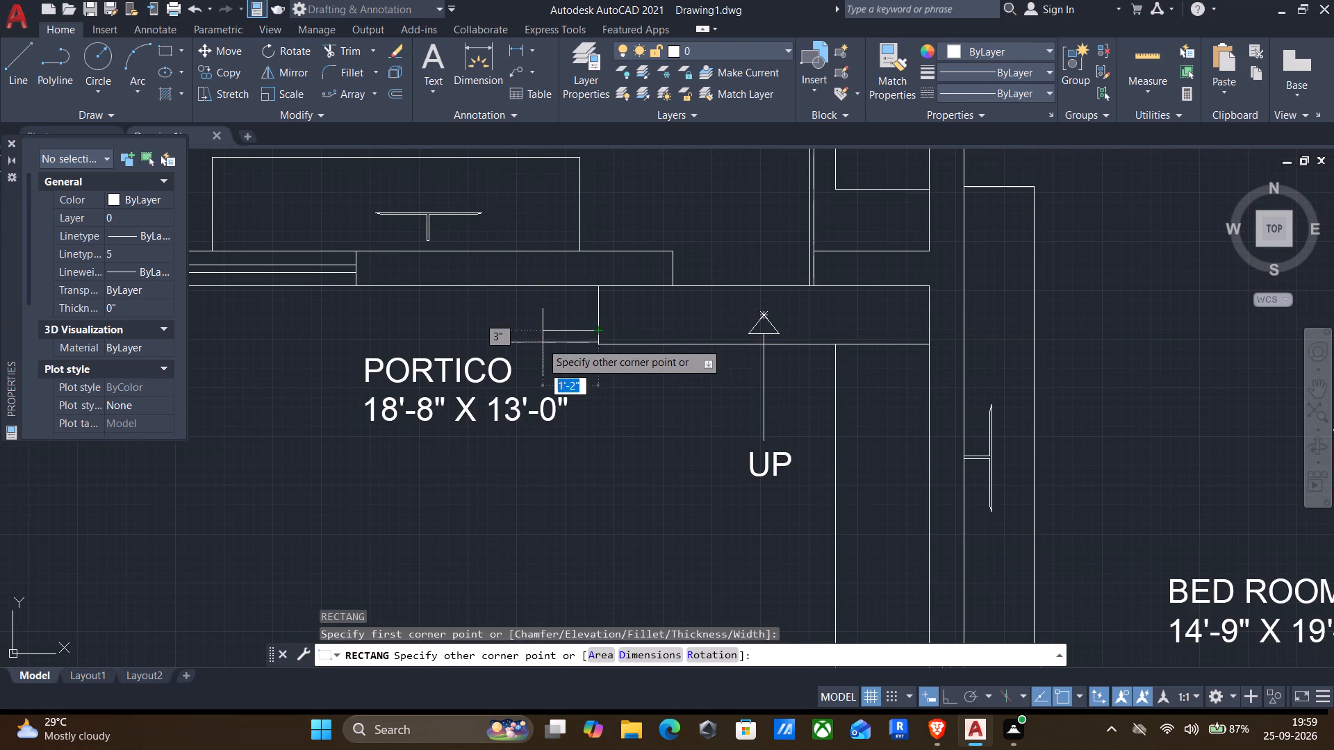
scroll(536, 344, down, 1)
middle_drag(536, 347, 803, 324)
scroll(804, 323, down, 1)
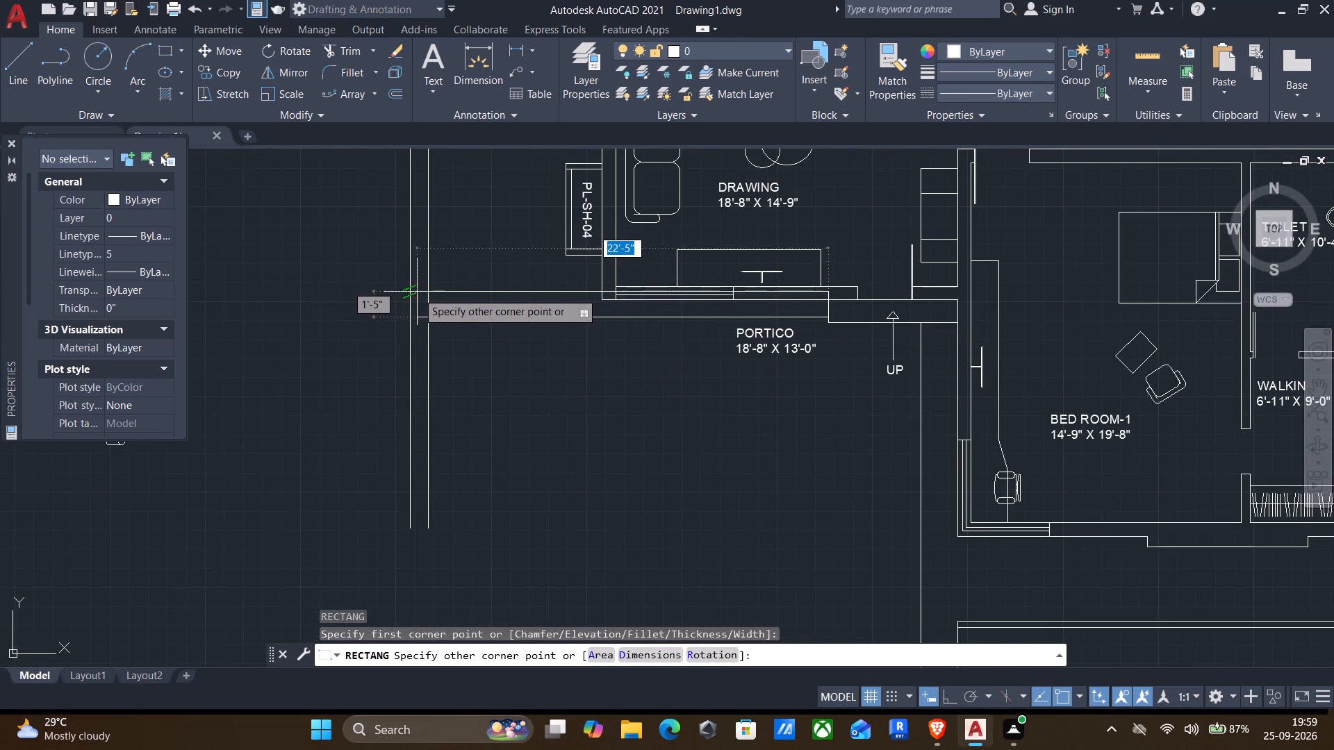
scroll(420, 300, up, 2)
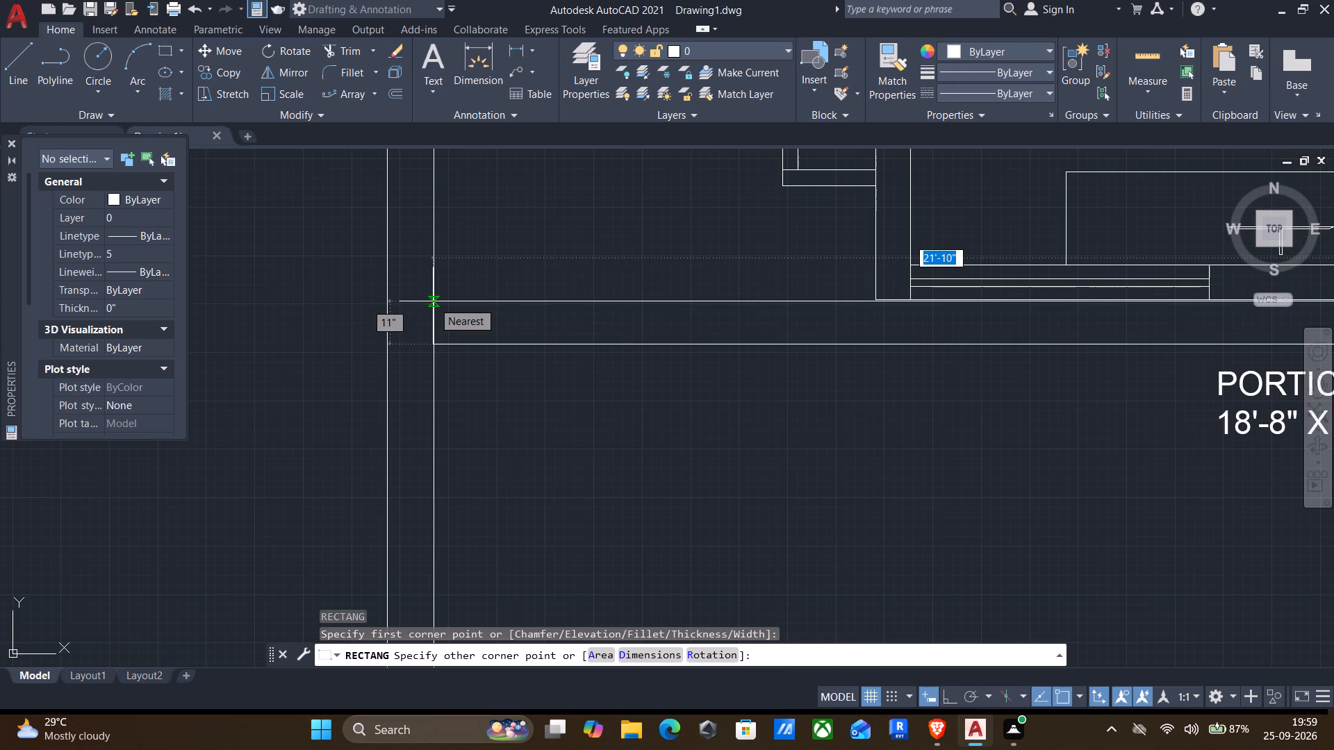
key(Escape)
Draw a rectangle about 21'-10" by 11" from the entrance step's northwest corner to the western boundary wall's inner line.
scroll(427, 309, down, 3)
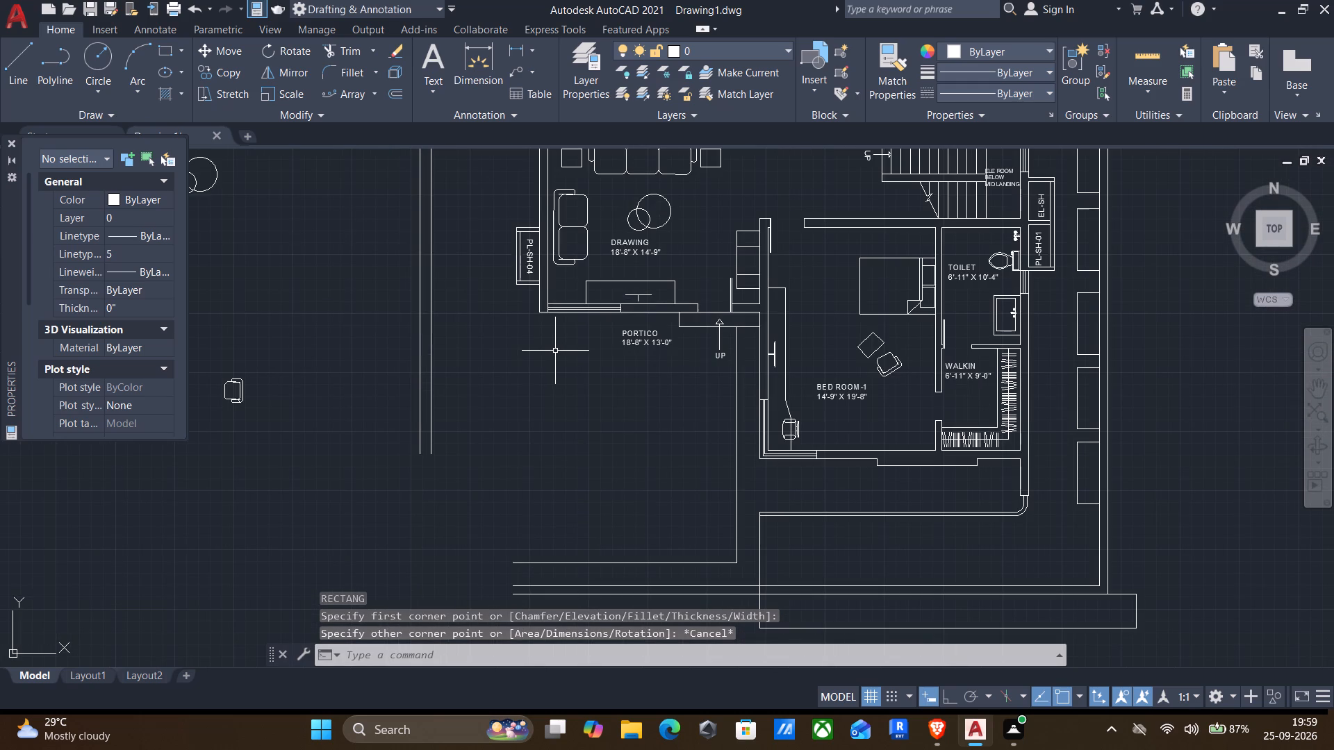
key(r)
text(EX)
key(BackSpace)
key(c)
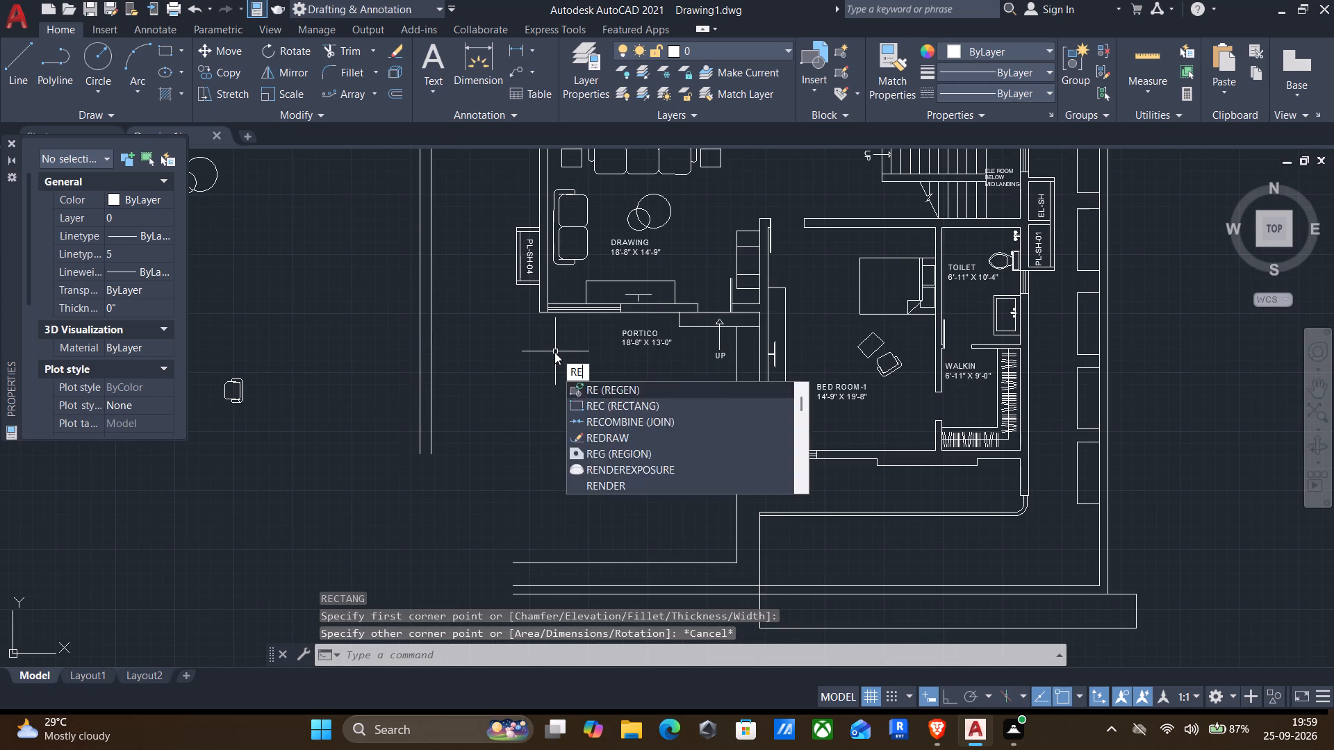
key(Return)
scroll(724, 333, up, 2)
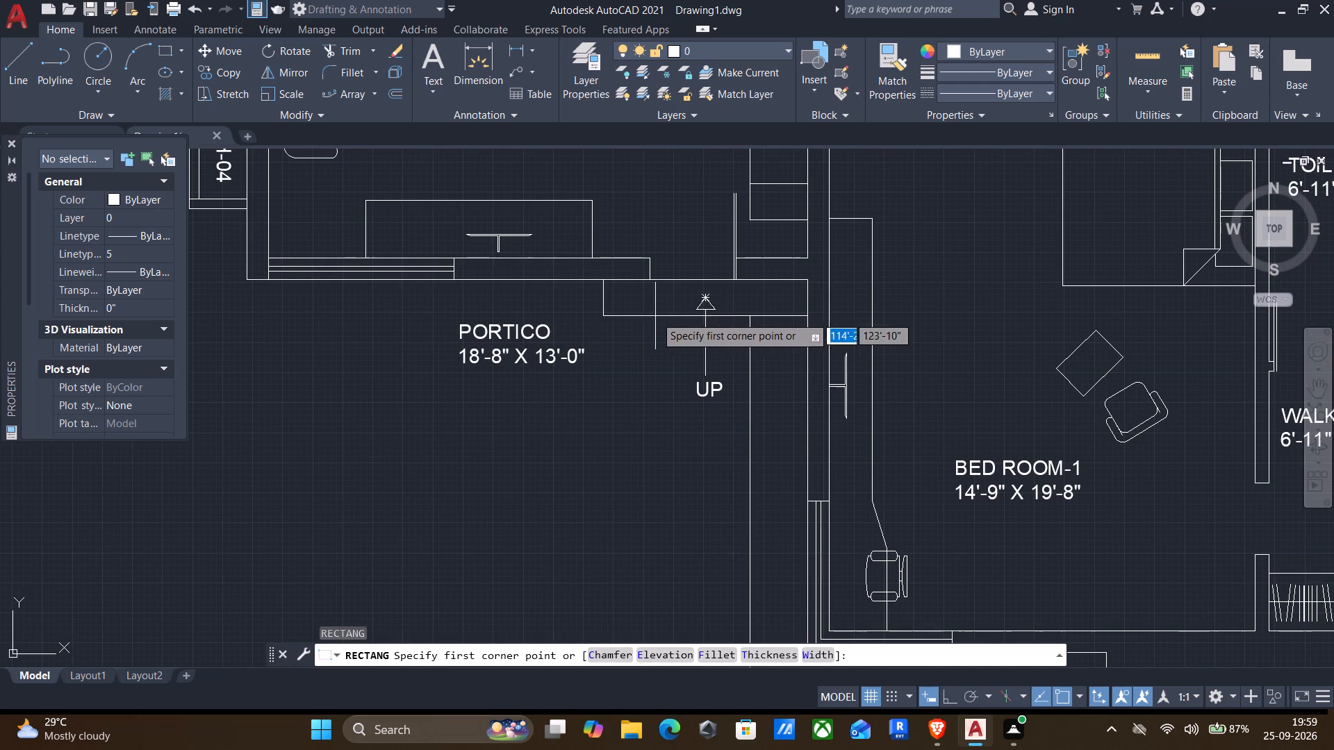
click(606, 276)
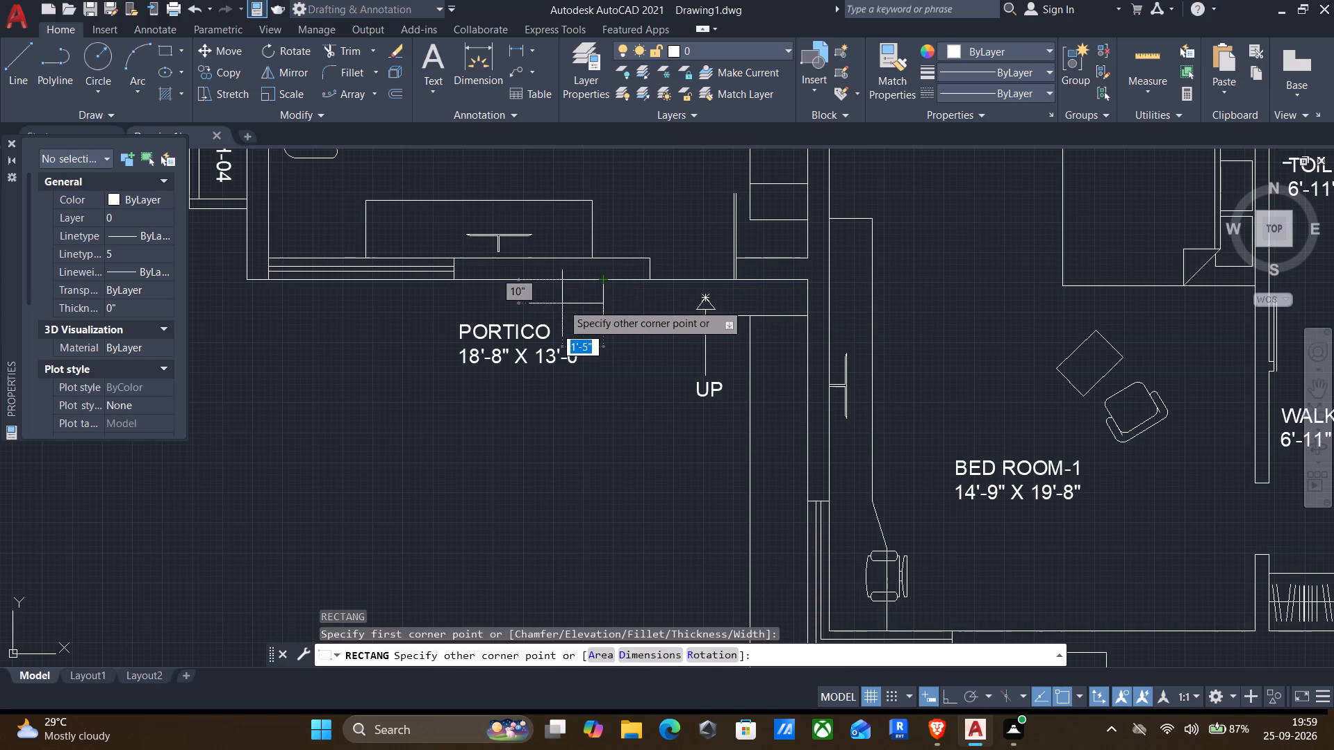
middle_drag(562, 305, 773, 297)
middle_drag(390, 297, 422, 299)
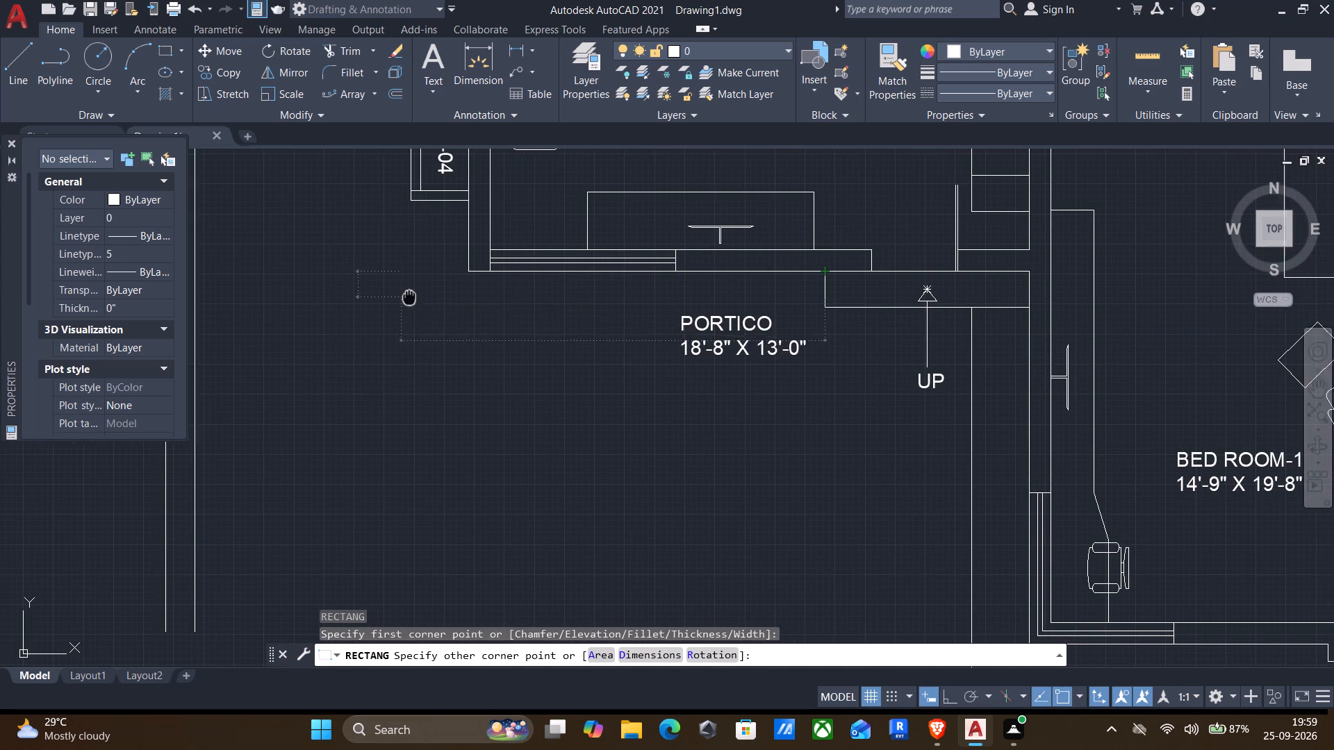
middle_drag(422, 299, 581, 305)
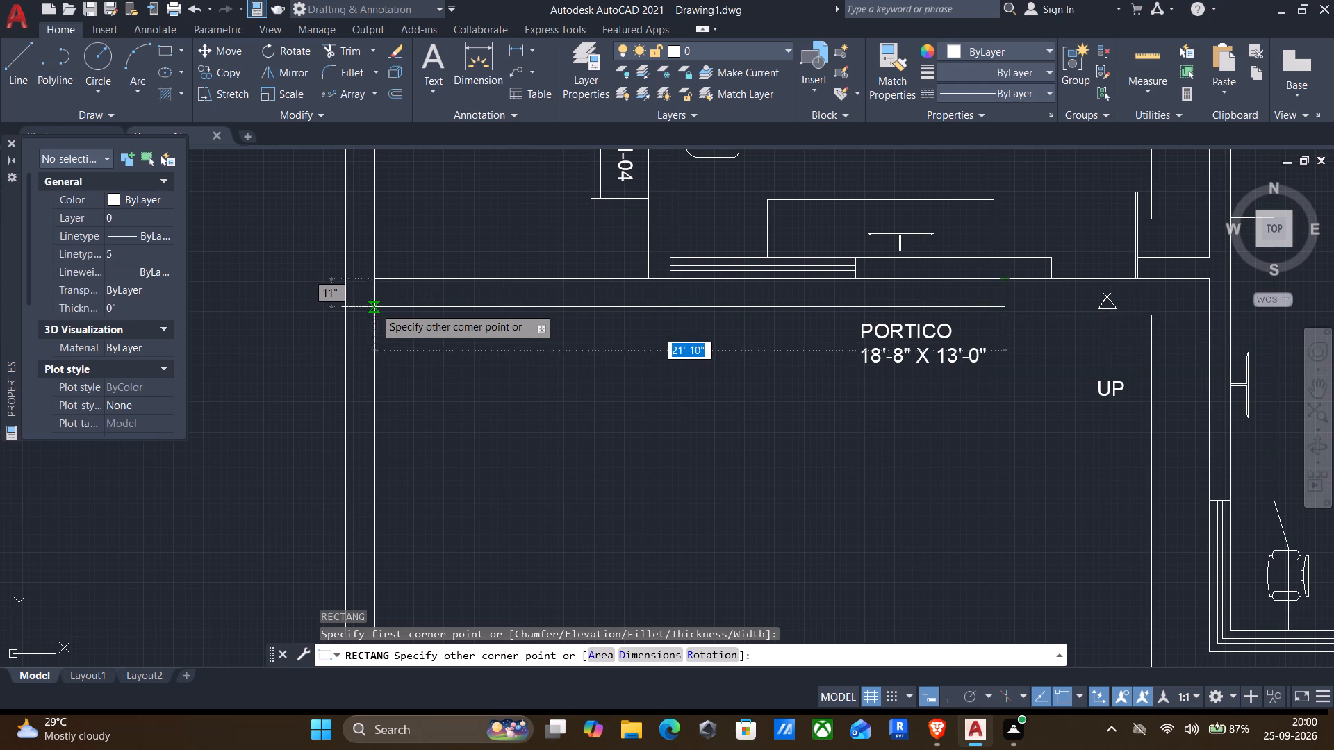
click(374, 306)
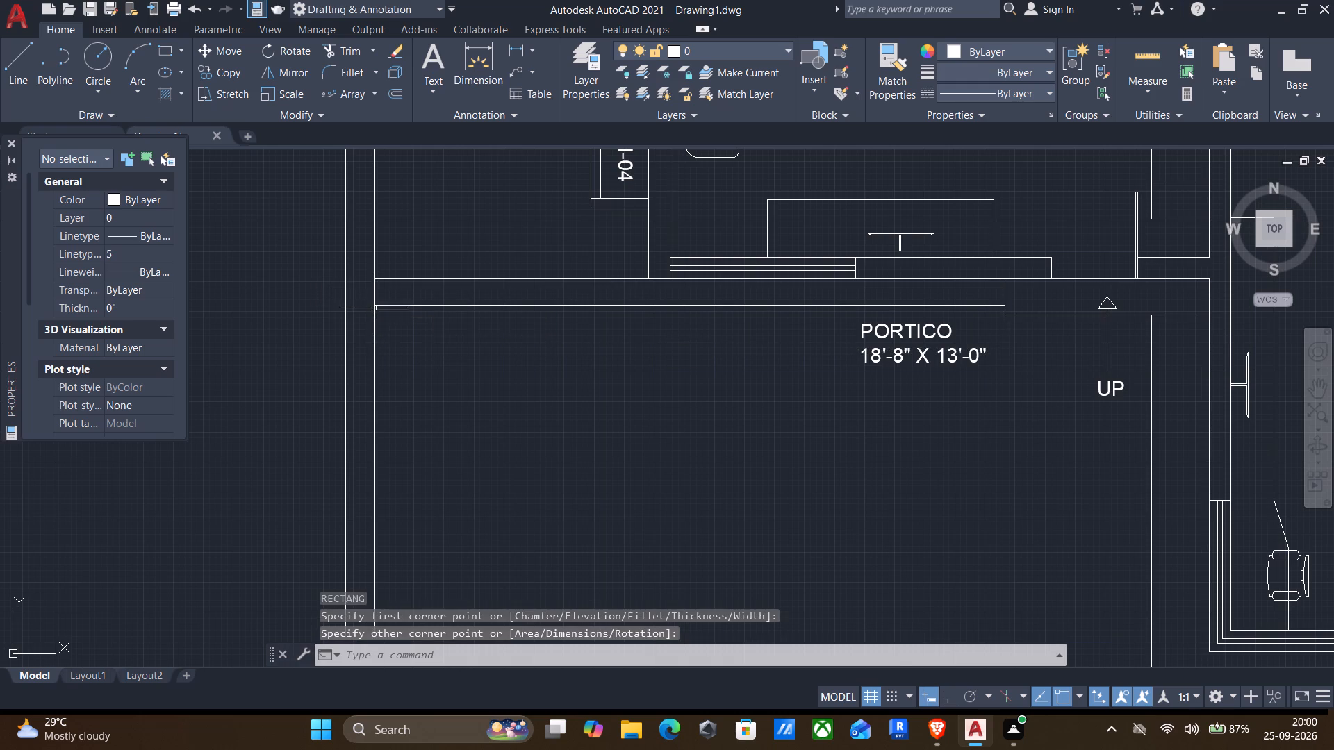
Examine the portico area between the new rectangular strip, the western boundary wall's open end and the southern boundary lines.
scroll(383, 333, down, 2)
scroll(378, 302, up, 4)
scroll(350, 372, up, 3)
scroll(350, 372, down, 4)
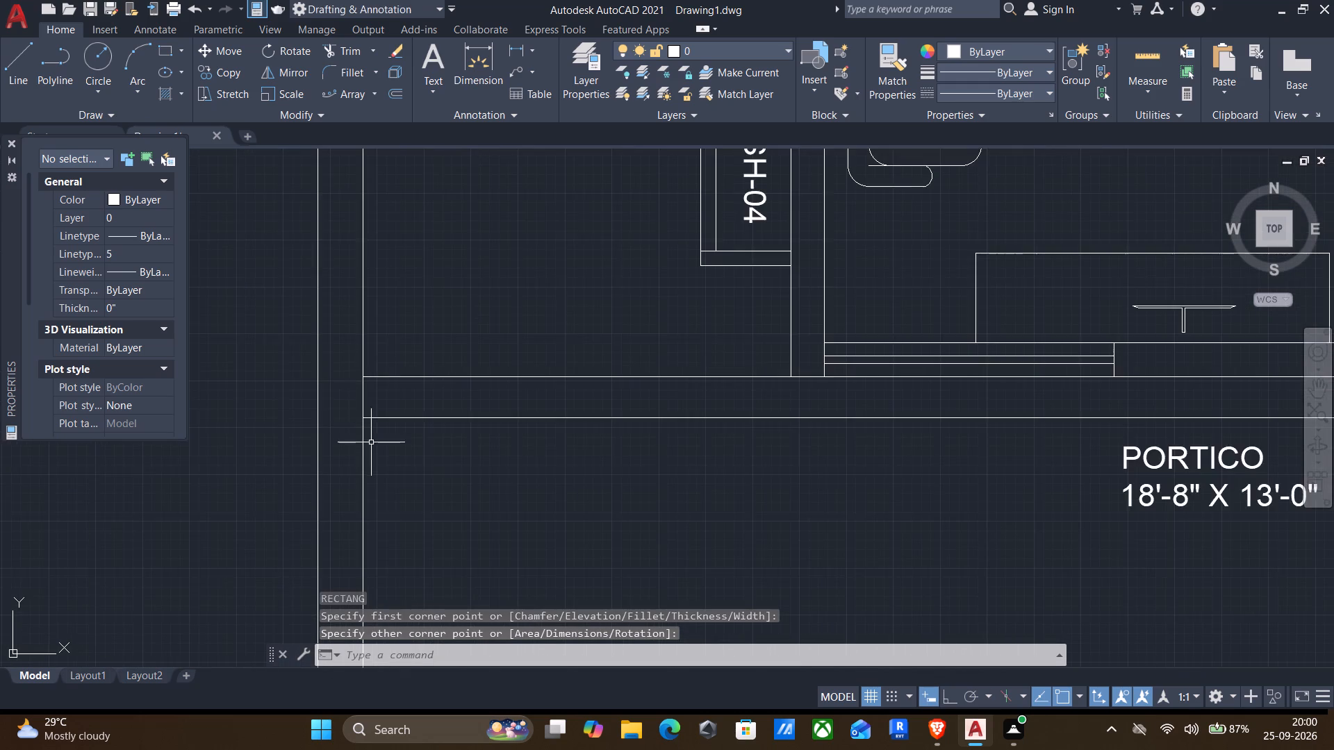
middle_drag(371, 442, 431, 349)
scroll(433, 347, down, 2)
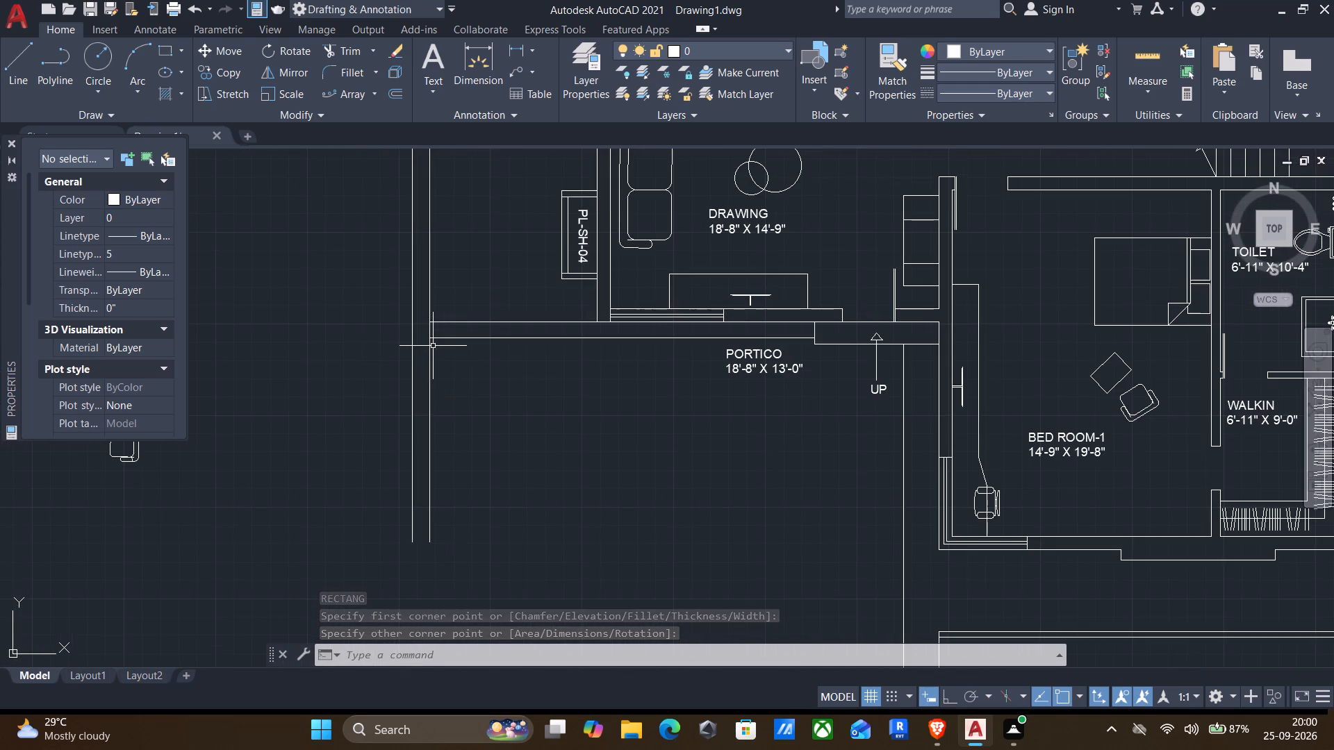
middle_drag(451, 376, 484, 312)
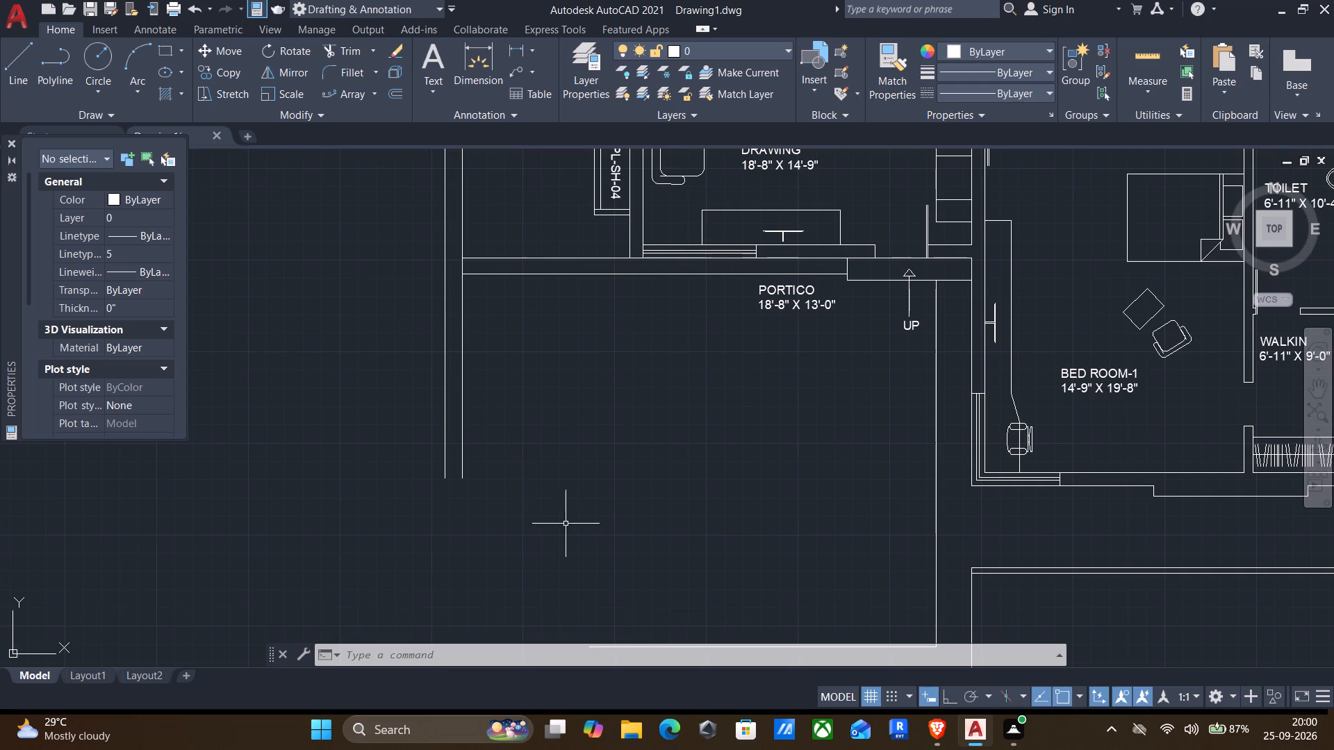
middle_drag(574, 521, 609, 419)
middle_drag(821, 535, 787, 482)
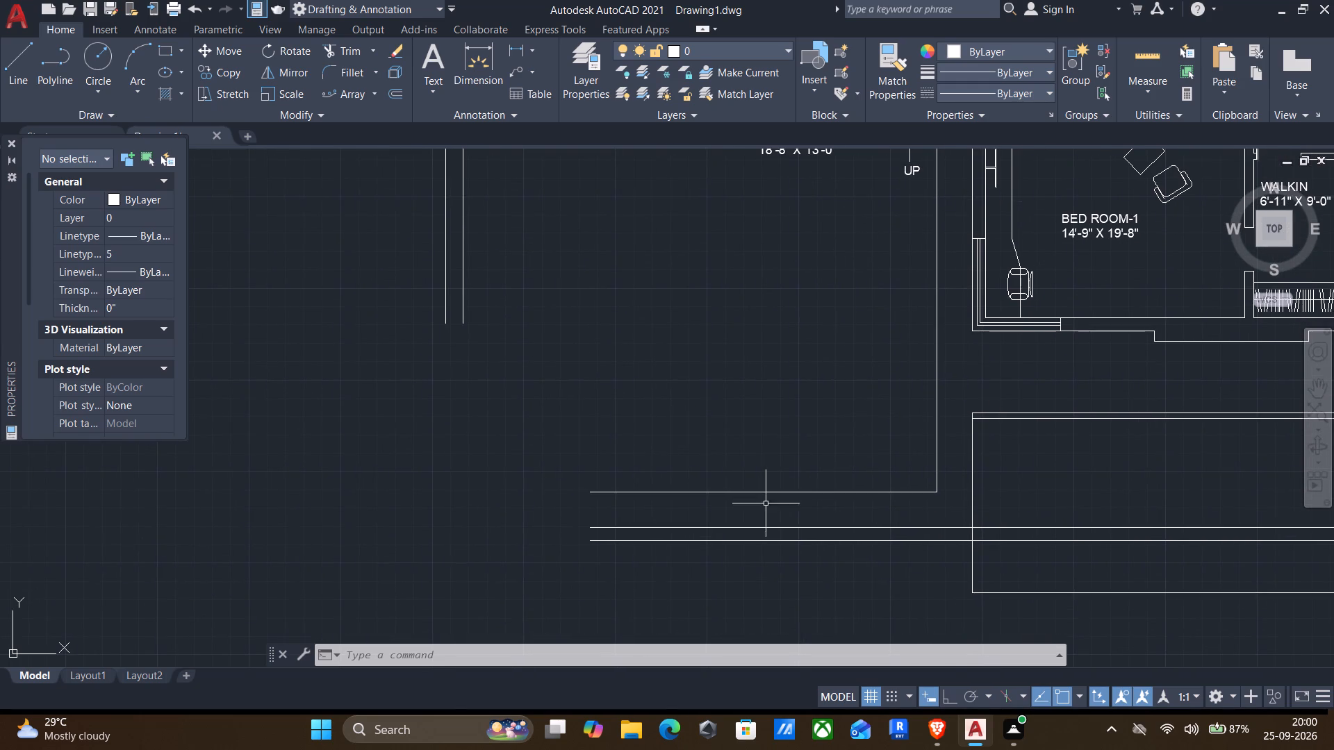
middle_drag(675, 428, 707, 640)
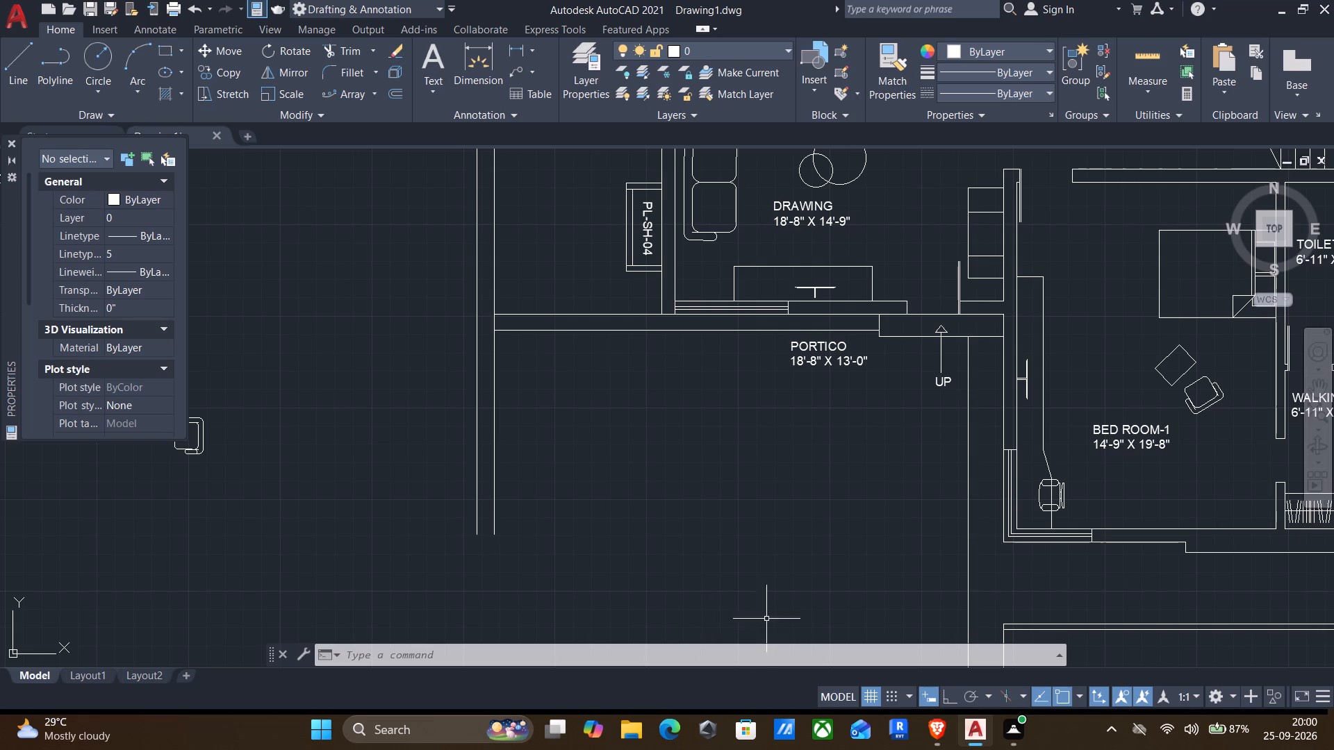
middle_drag(768, 478, 765, 381)
middle_drag(752, 491, 747, 410)
middle_drag(724, 449, 741, 601)
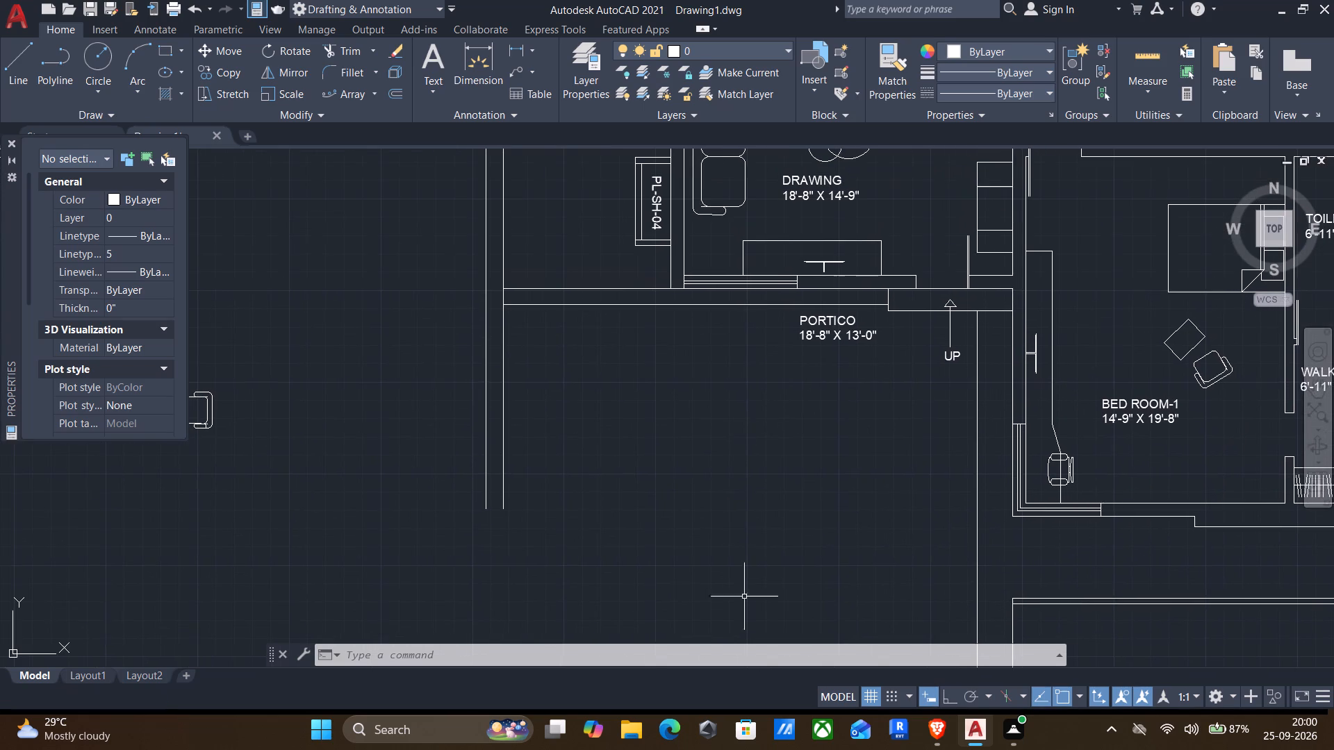
middle_drag(752, 487, 761, 378)
middle_drag(724, 489, 763, 390)
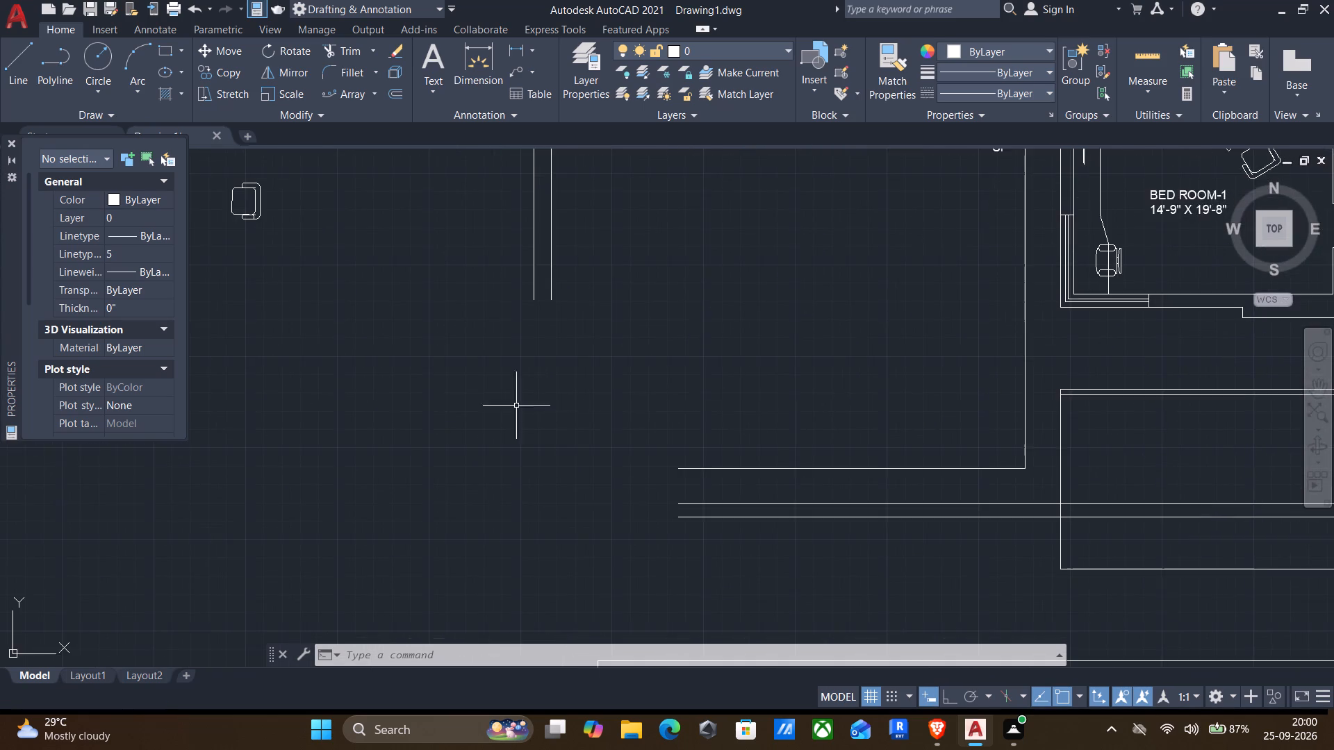
middle_drag(514, 406, 540, 559)
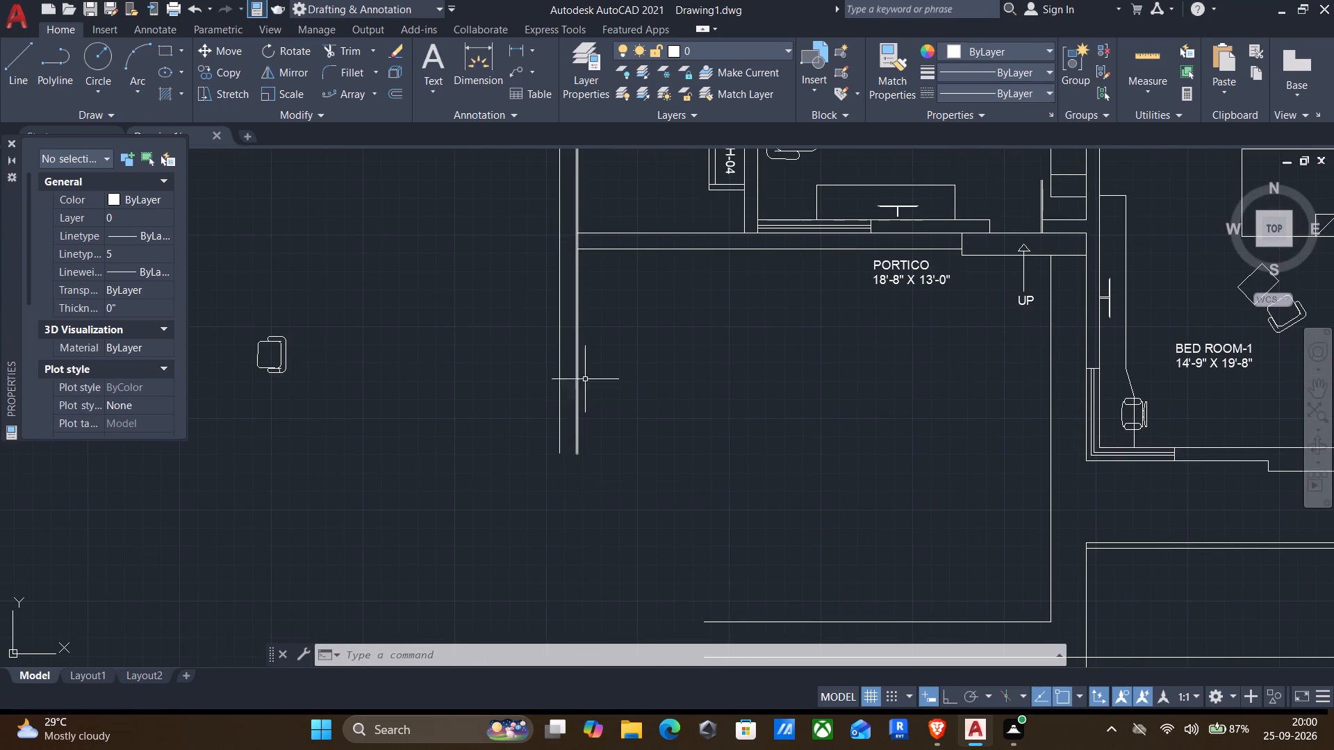
Draw a rectangle about 2'-8" by 21' southward from the portico strip's southwest corner, along the western boundary wall's inner line.
middle_drag(596, 320, 614, 374)
text(REC)
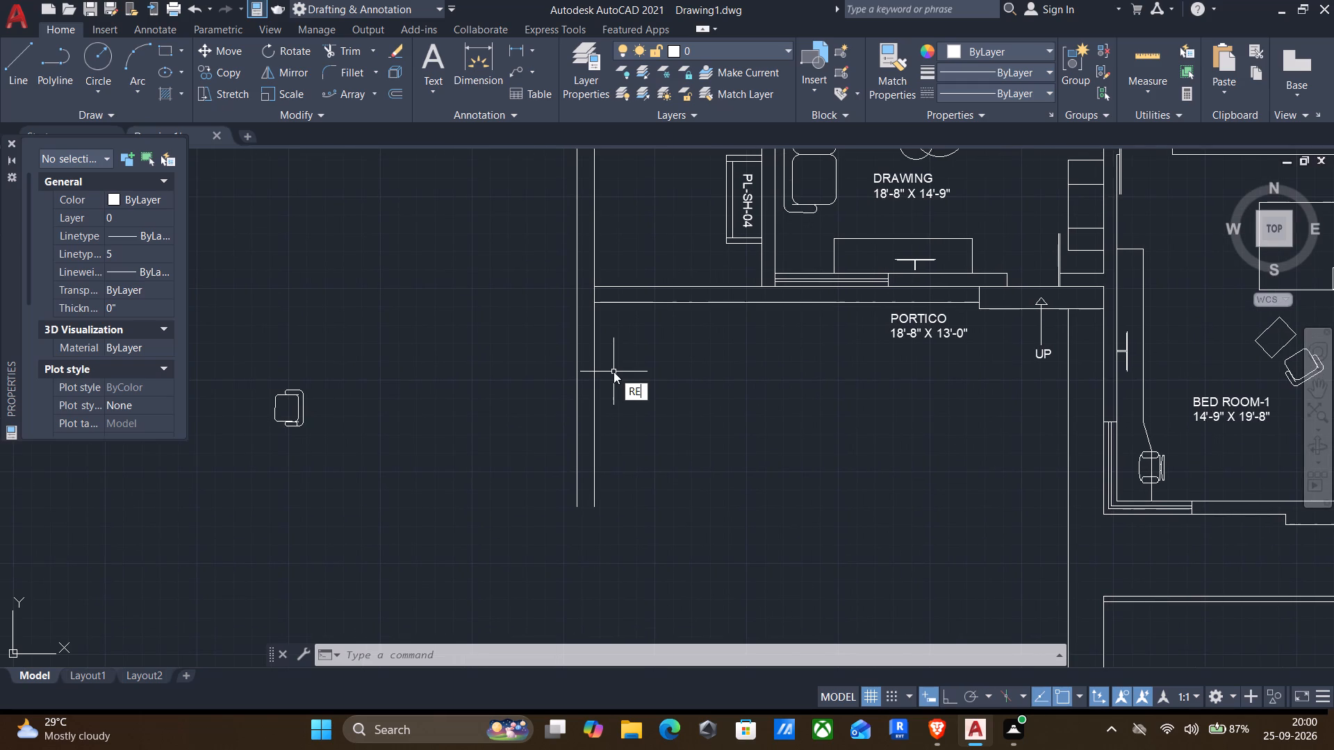
key(Return)
click(598, 303)
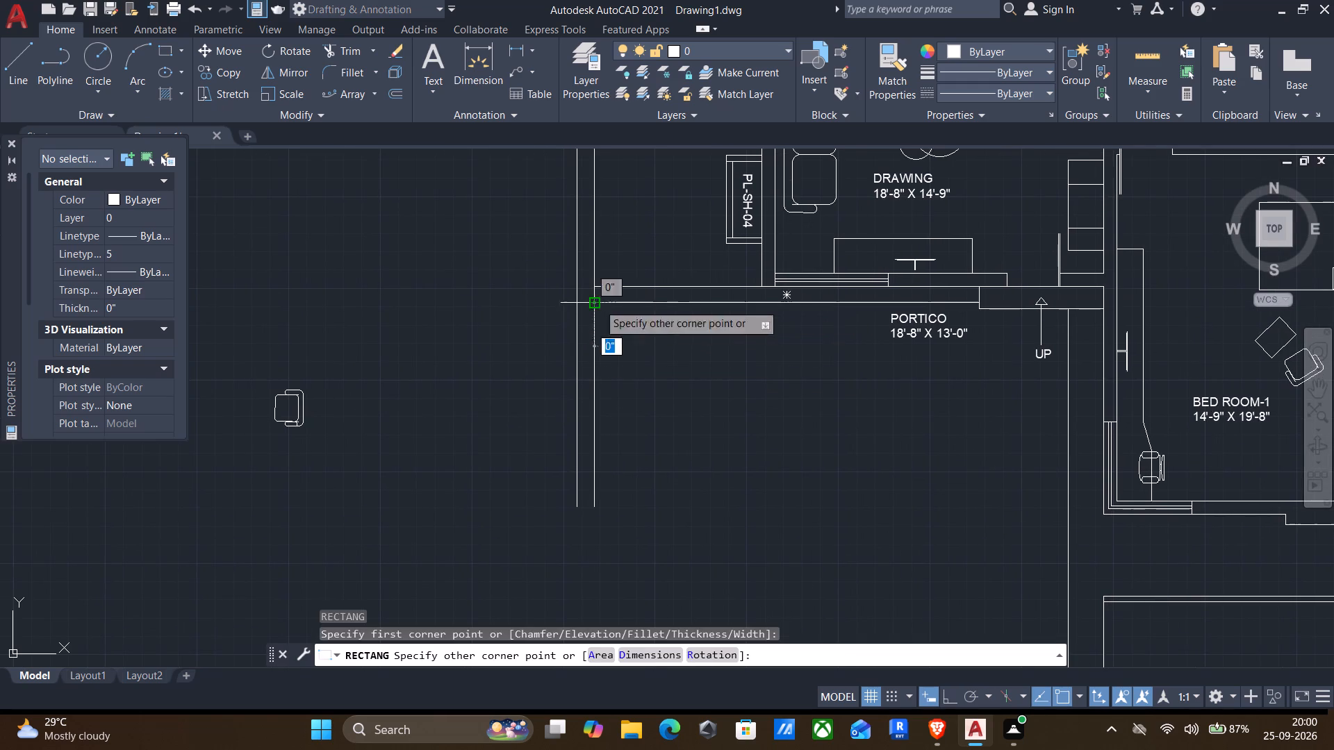
scroll(609, 456, down, 2)
middle_drag(613, 465, 659, 365)
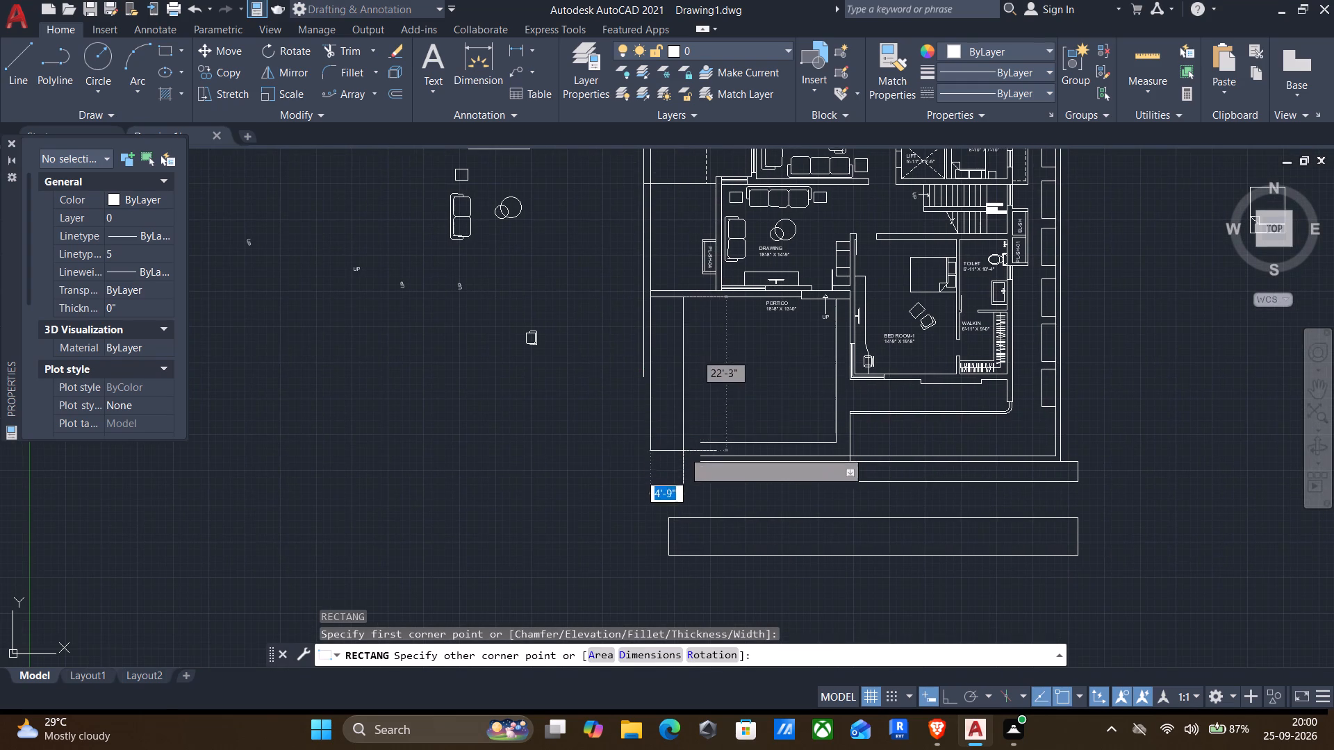
scroll(684, 452, up, 3)
scroll(678, 457, down, 2)
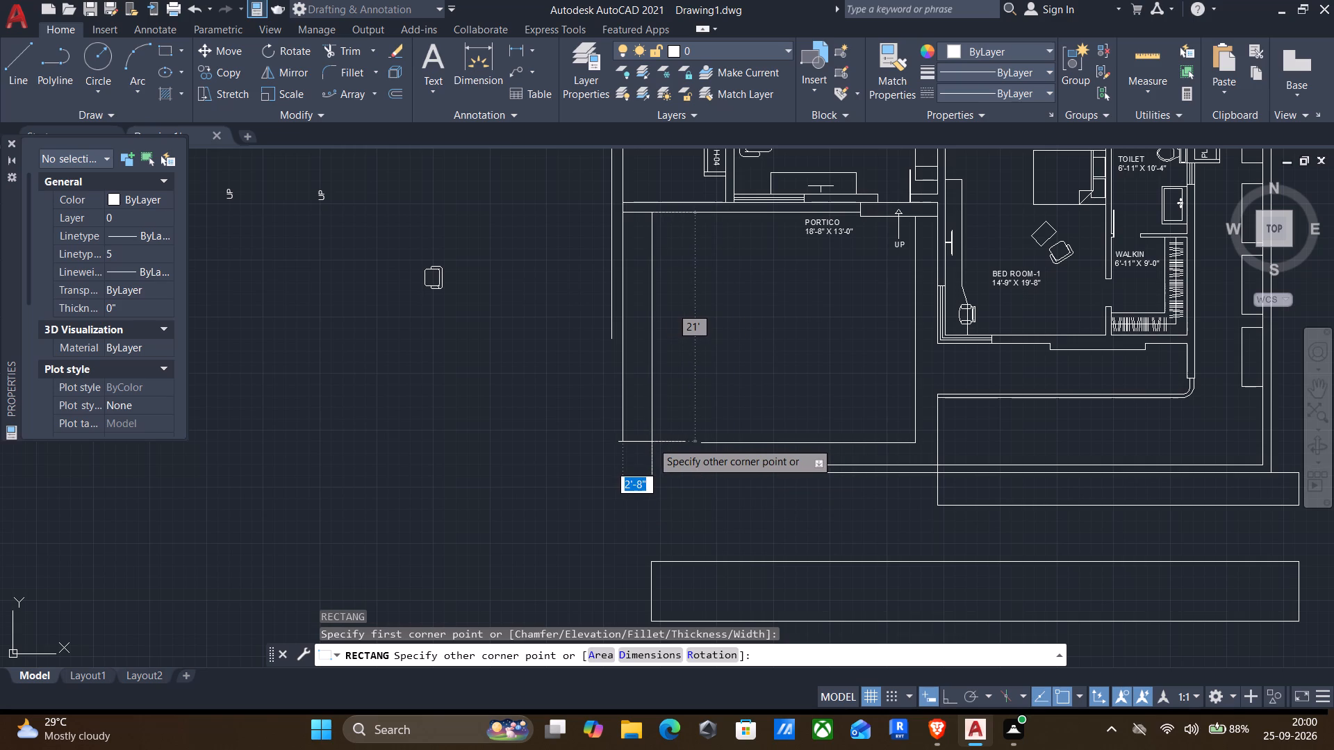
click(652, 442)
Explode the new 2'-8" wide rectangle and erase its west and south edges.
click(655, 463)
click(628, 435)
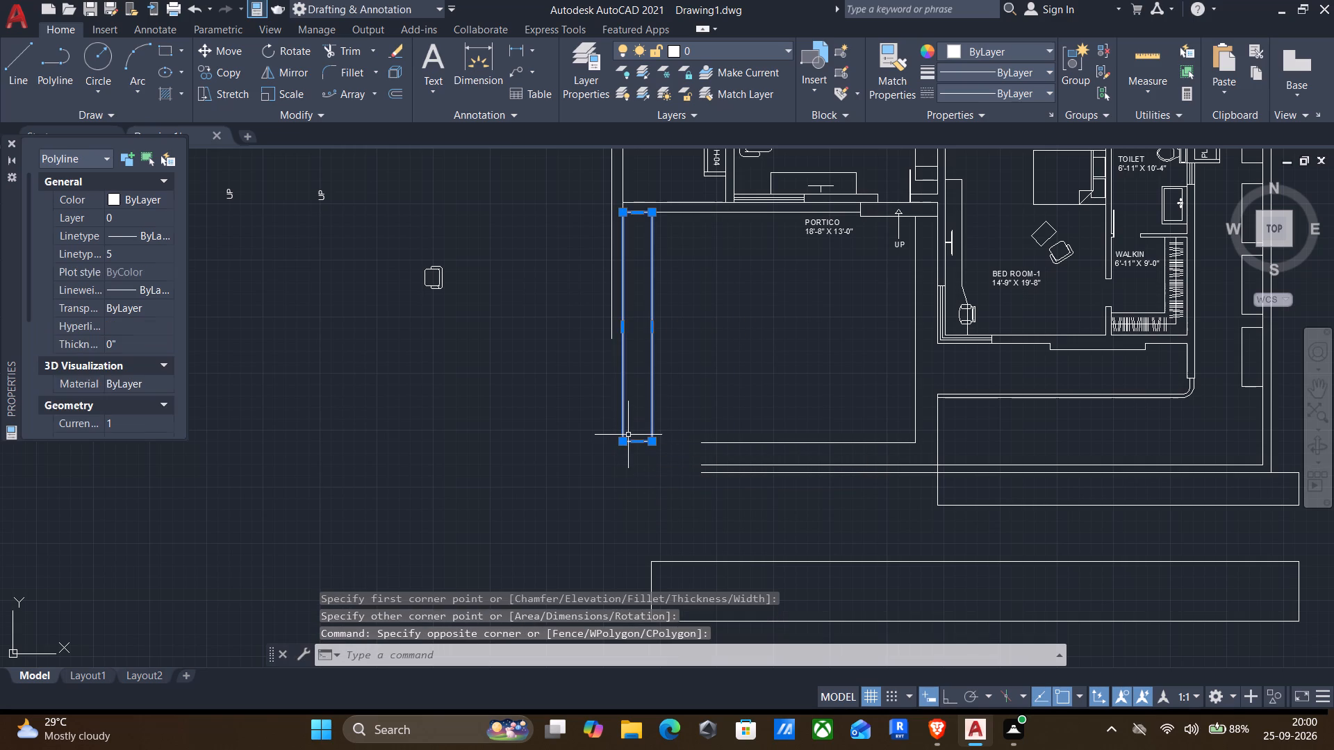
key(x)
key(Return)
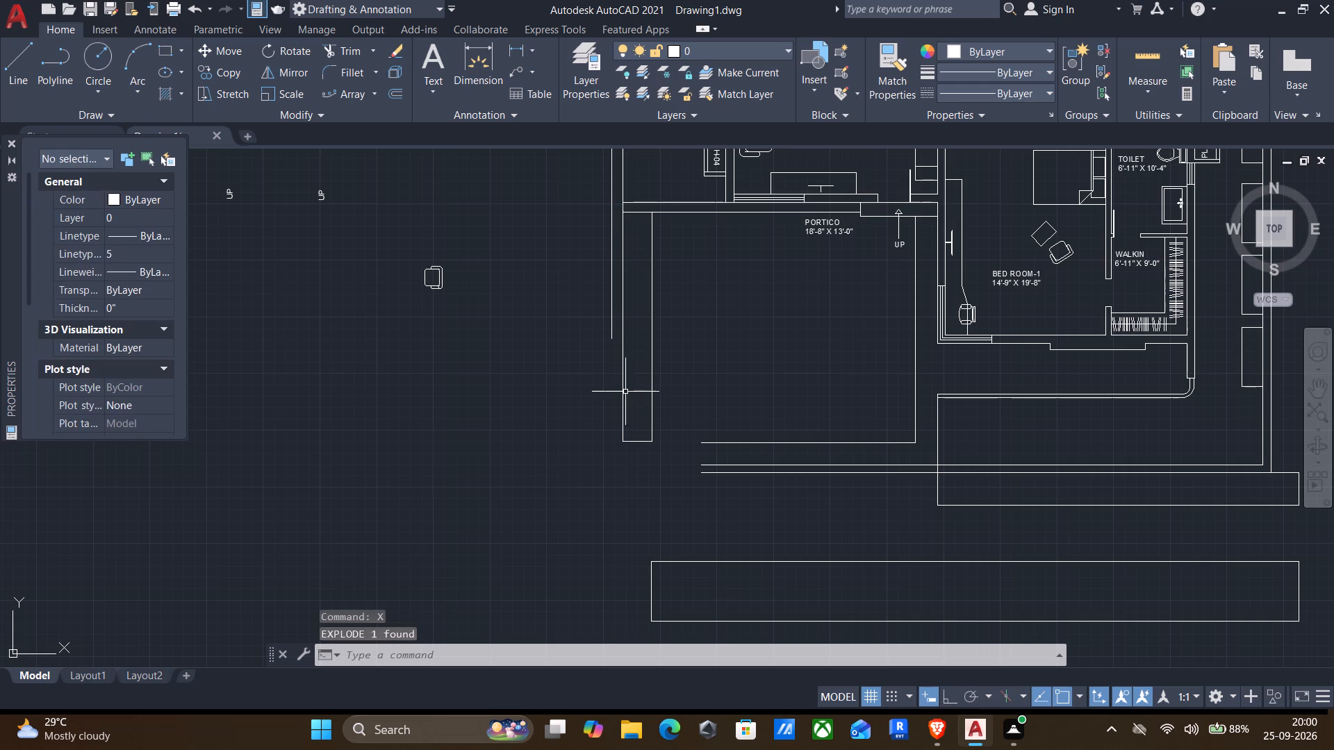
click(624, 393)
key(Delete)
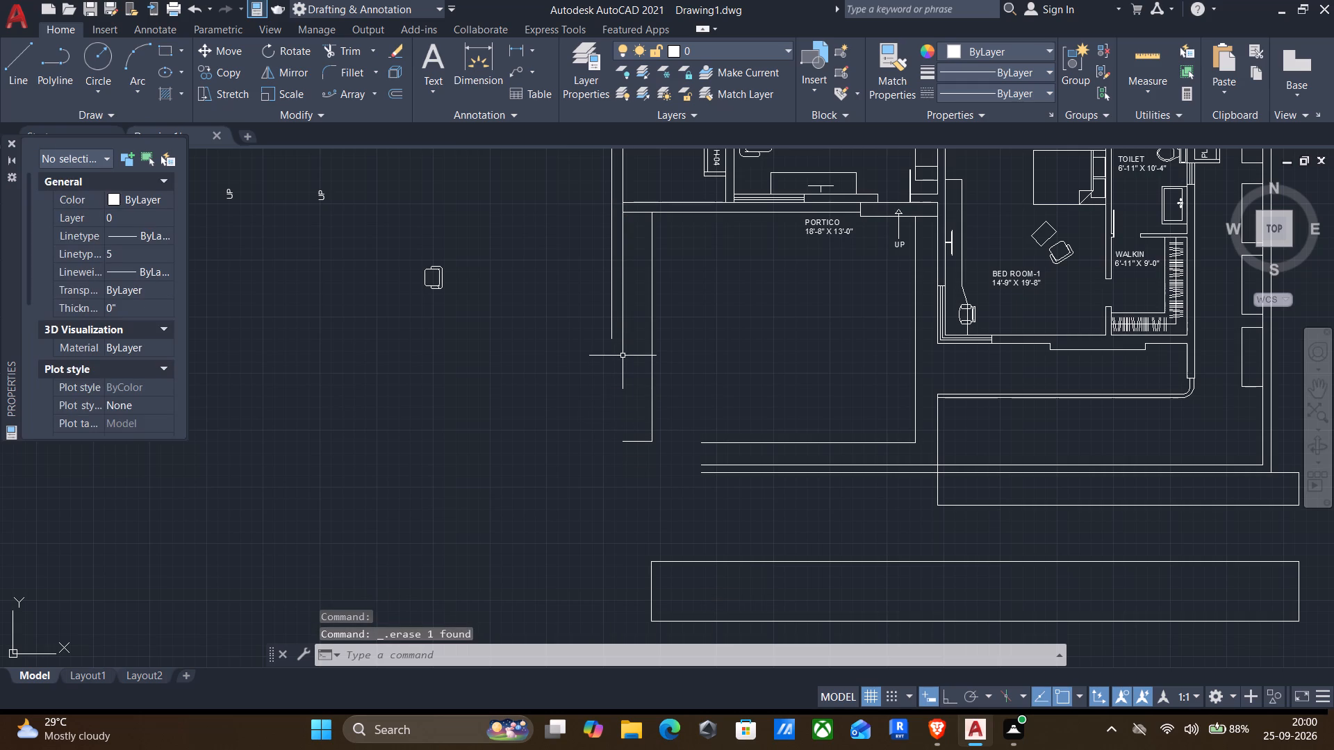
click(629, 441)
key(Delete)
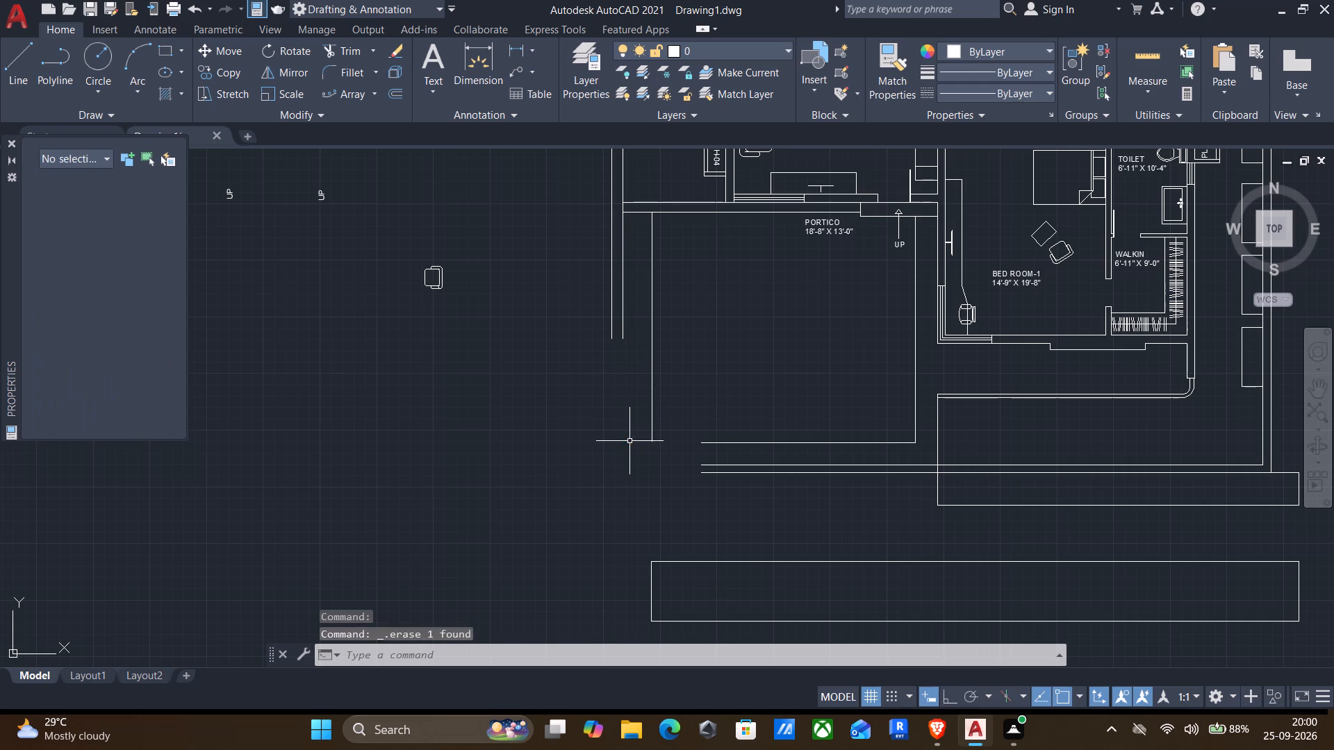
Fillet the remaining vertical line with the portico's southern line at radius 0 to form a square southwest corner.
key(f)
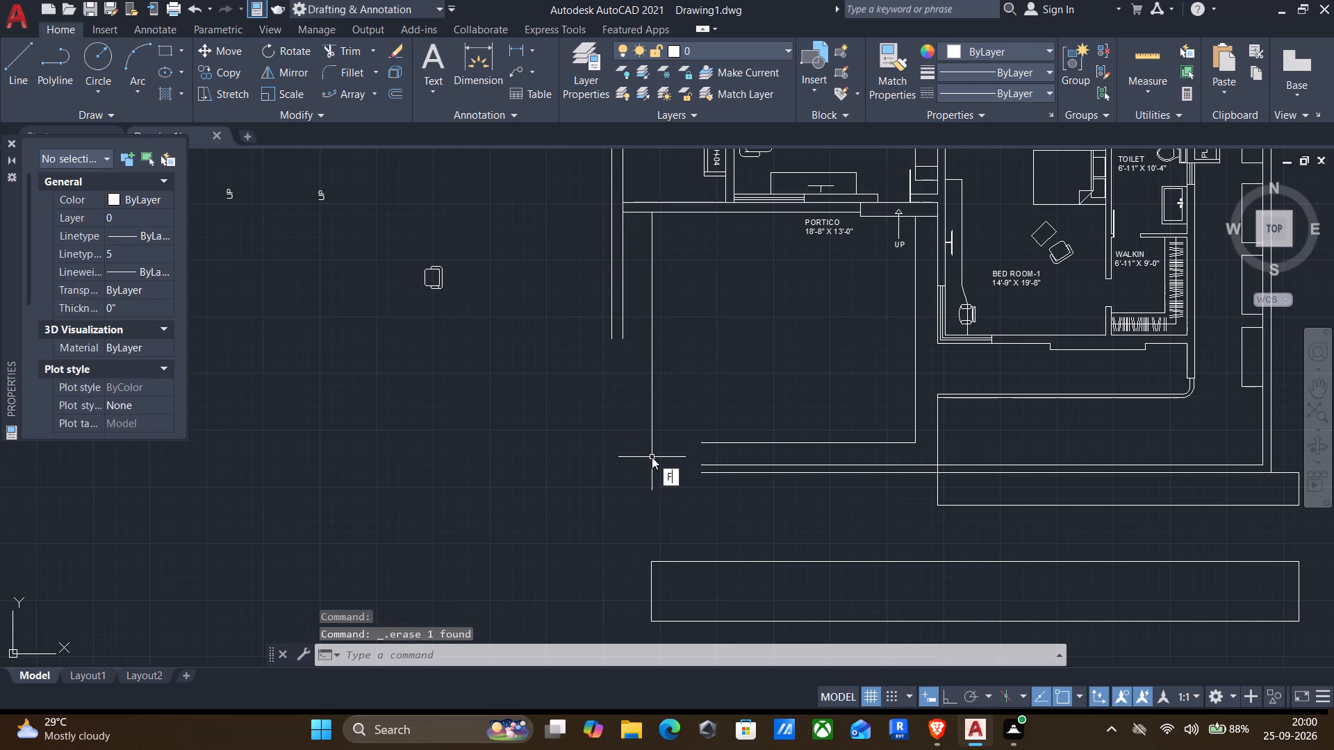
key(Return)
key(r)
key(Return)
key(0)
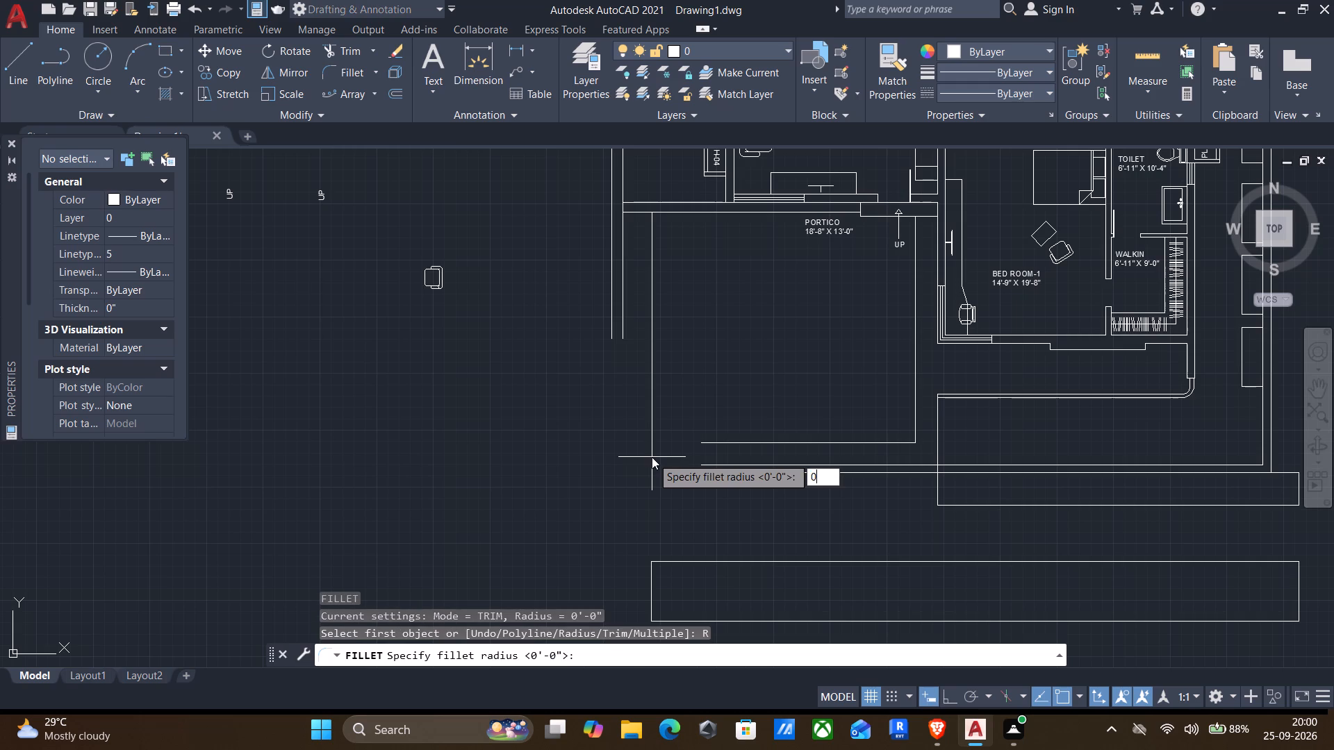
key(Return)
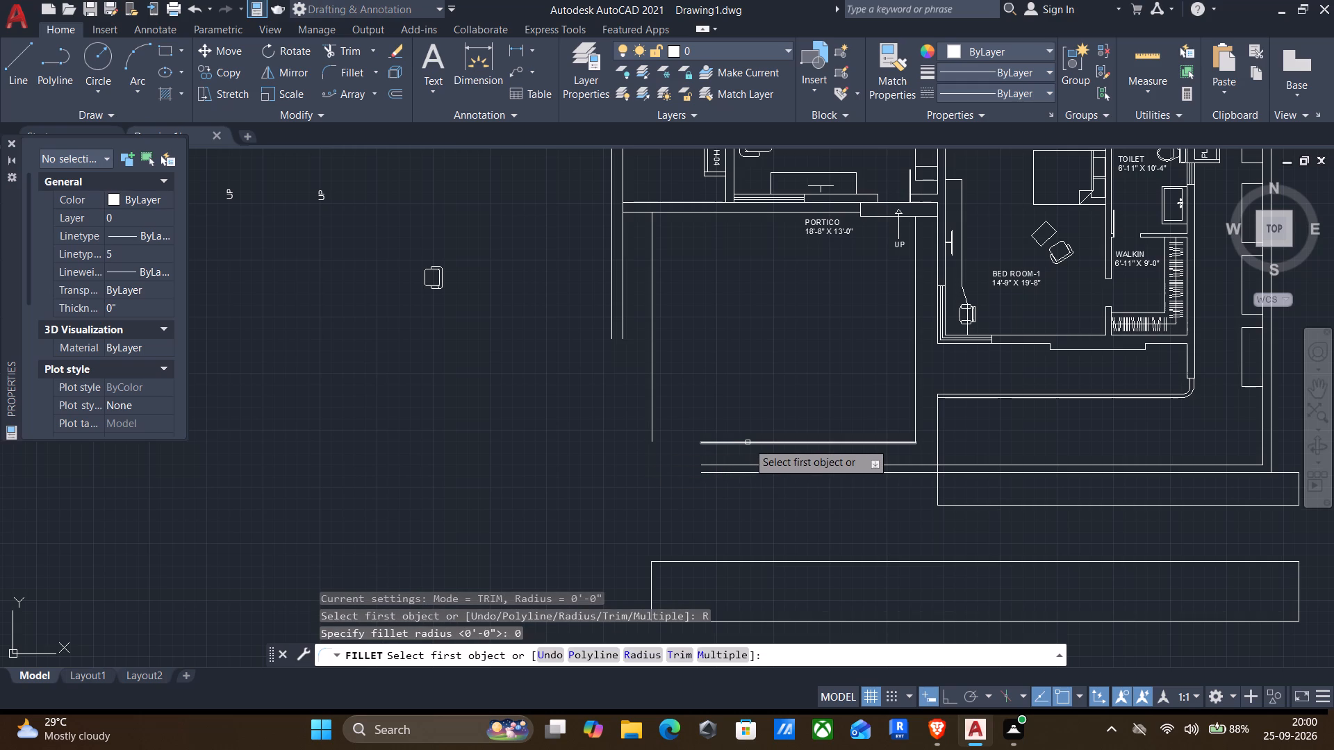
click(750, 442)
click(652, 415)
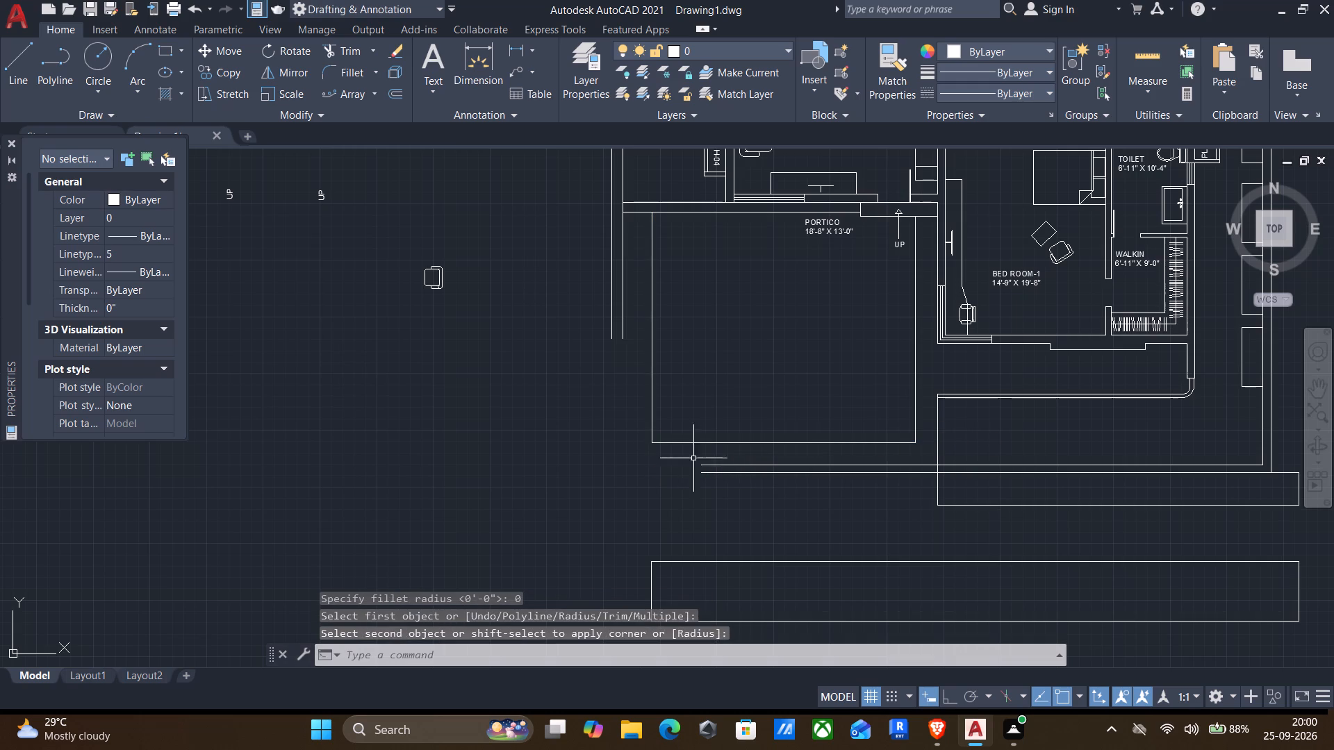
Fillet the western boundary wall's inner and outer lines with the matching southern boundary lines to close the southwest corner.
key(Return)
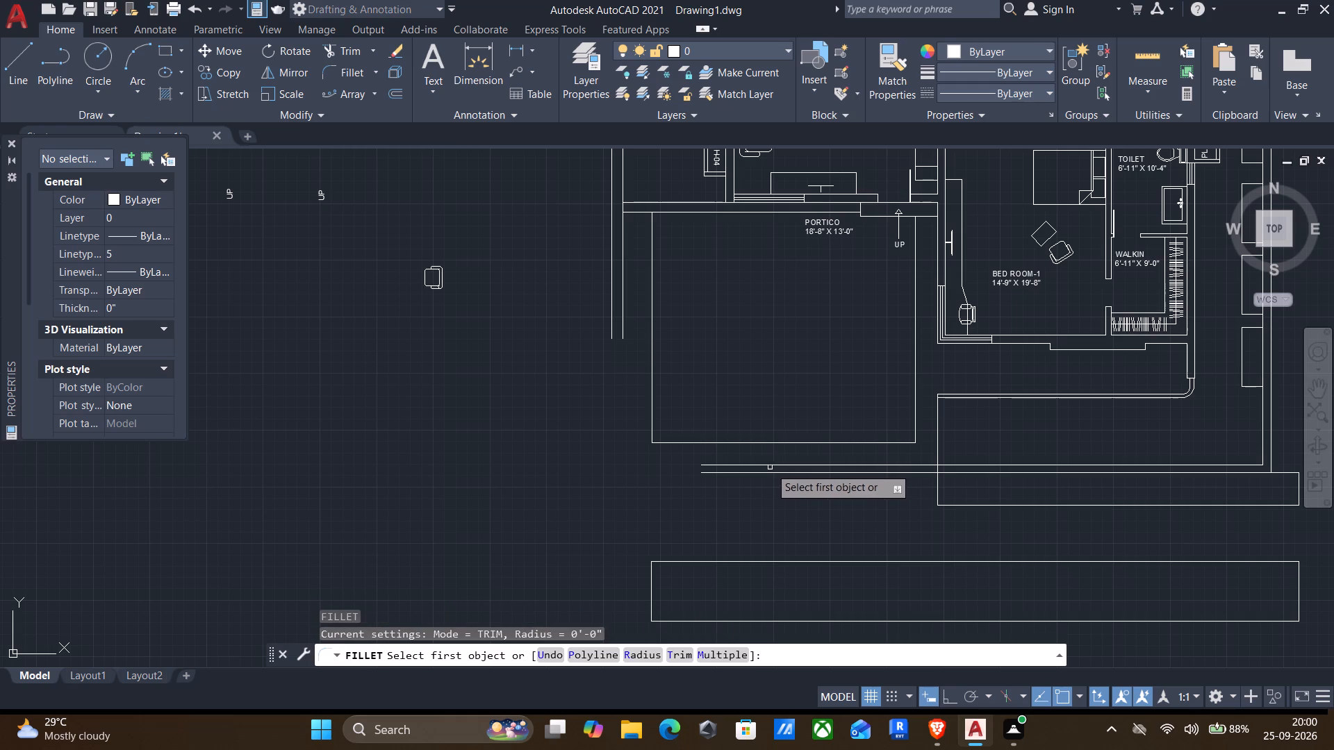
click(766, 465)
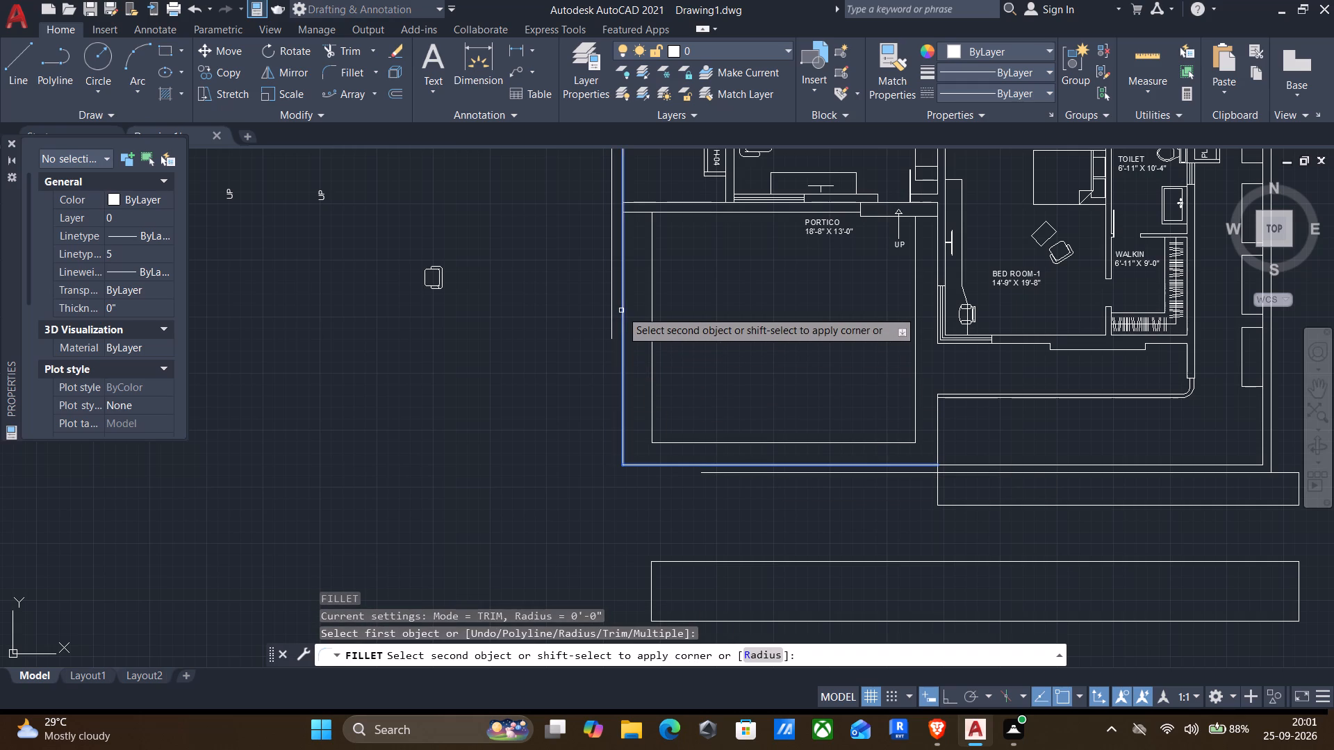
click(621, 310)
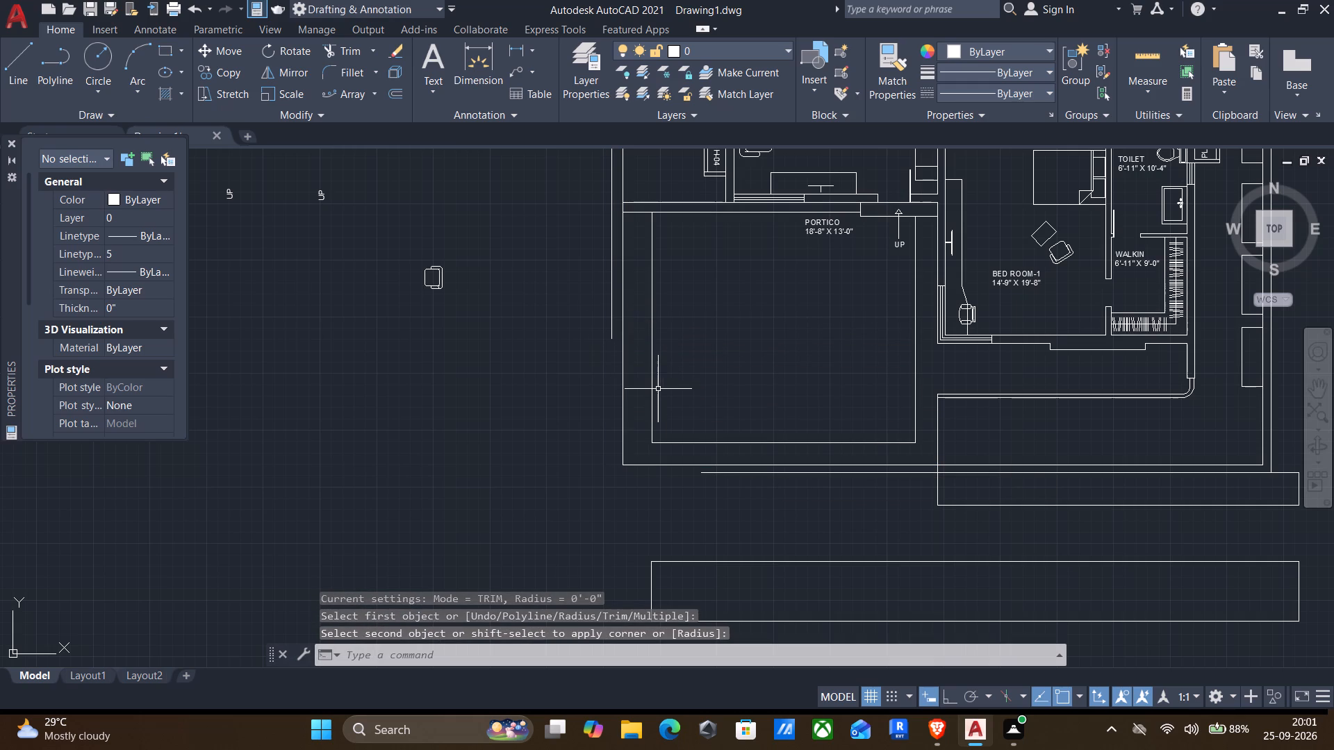
key(Return)
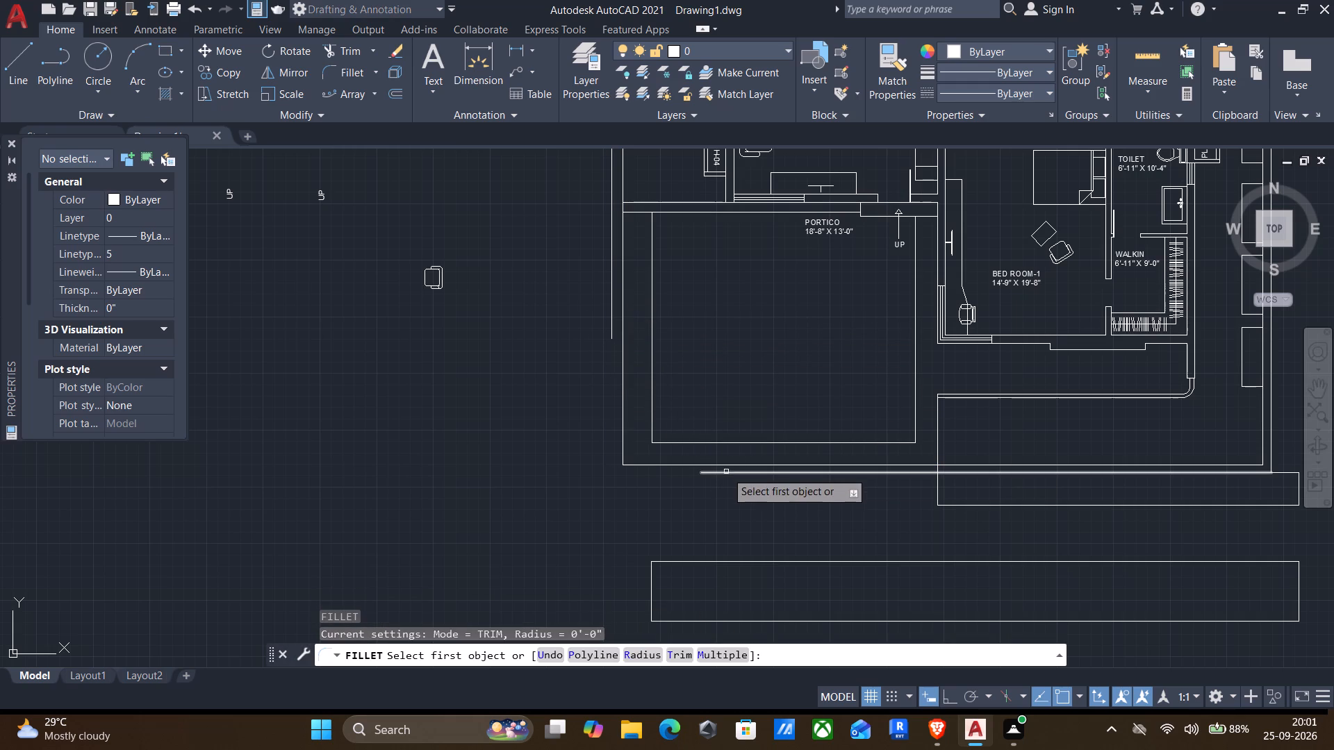
click(726, 474)
click(610, 319)
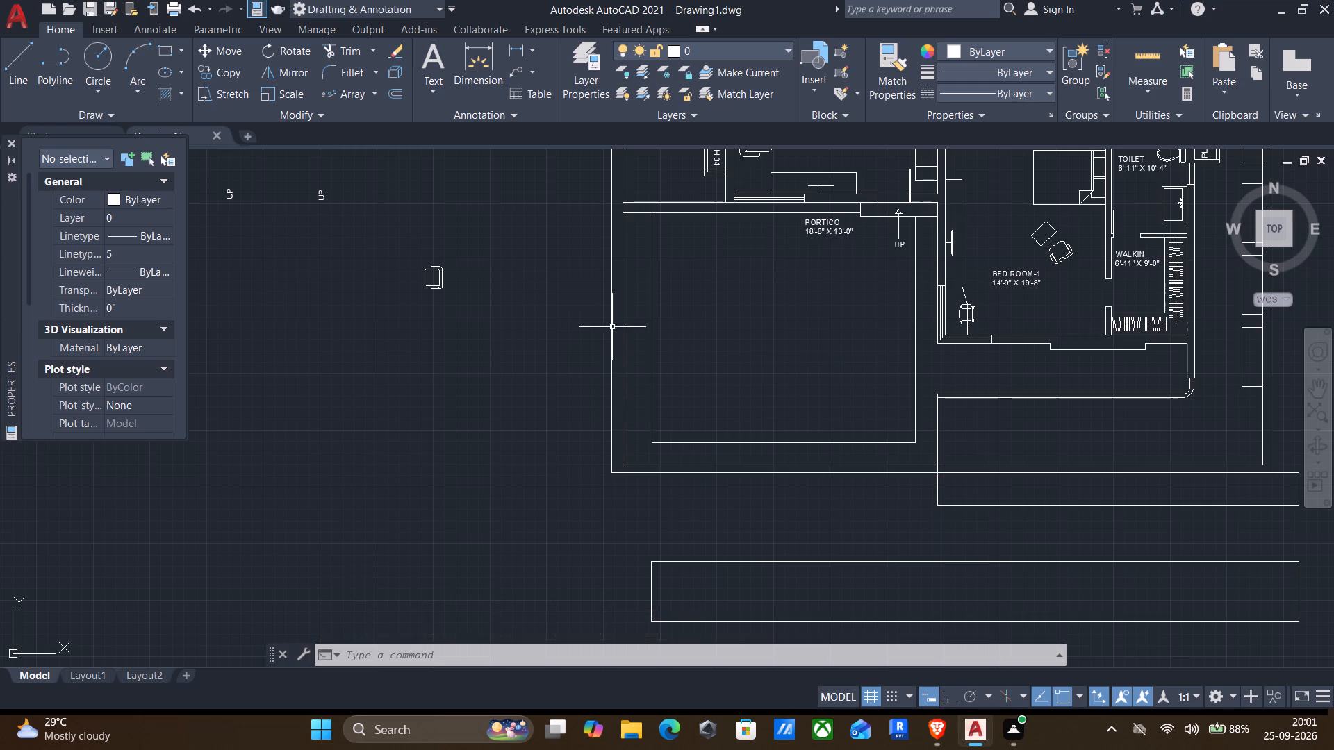
Stretch the south edge of the strip north of the portico about 6" southward with Ortho on.
middle_drag(674, 308, 692, 388)
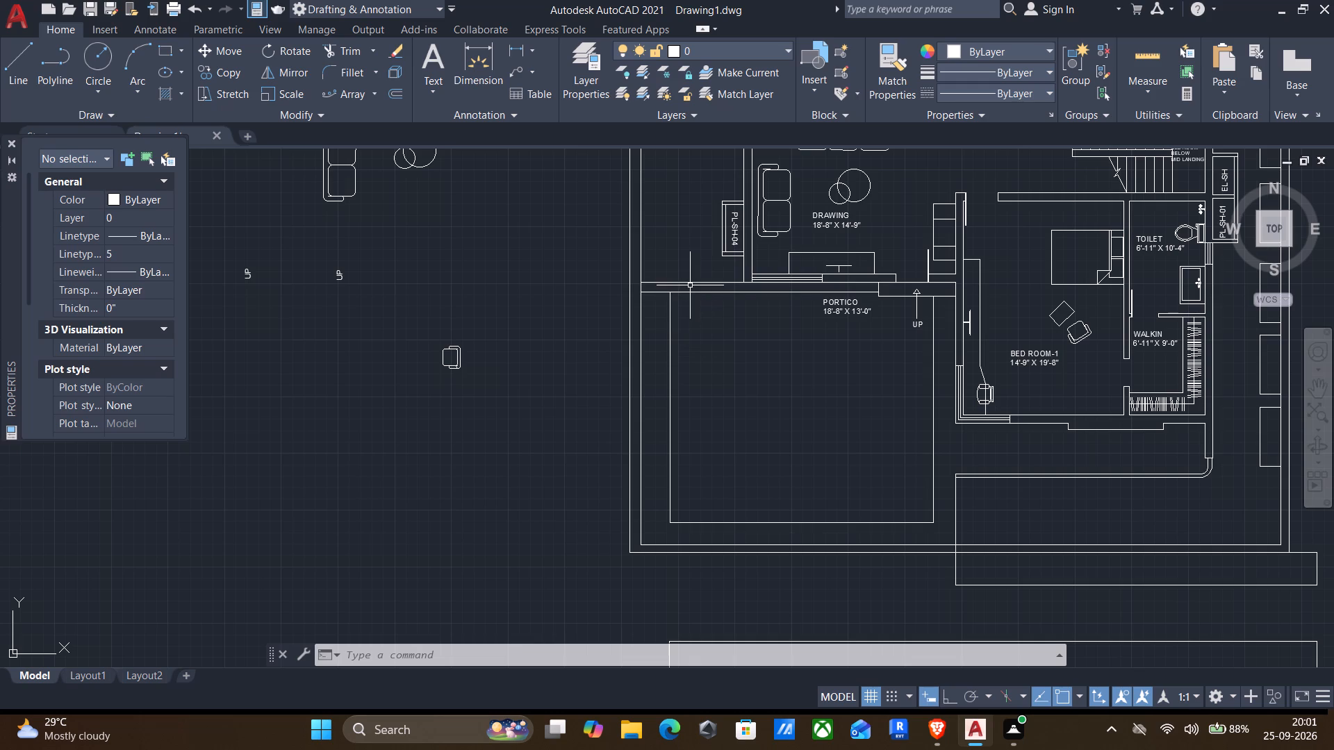
click(685, 291)
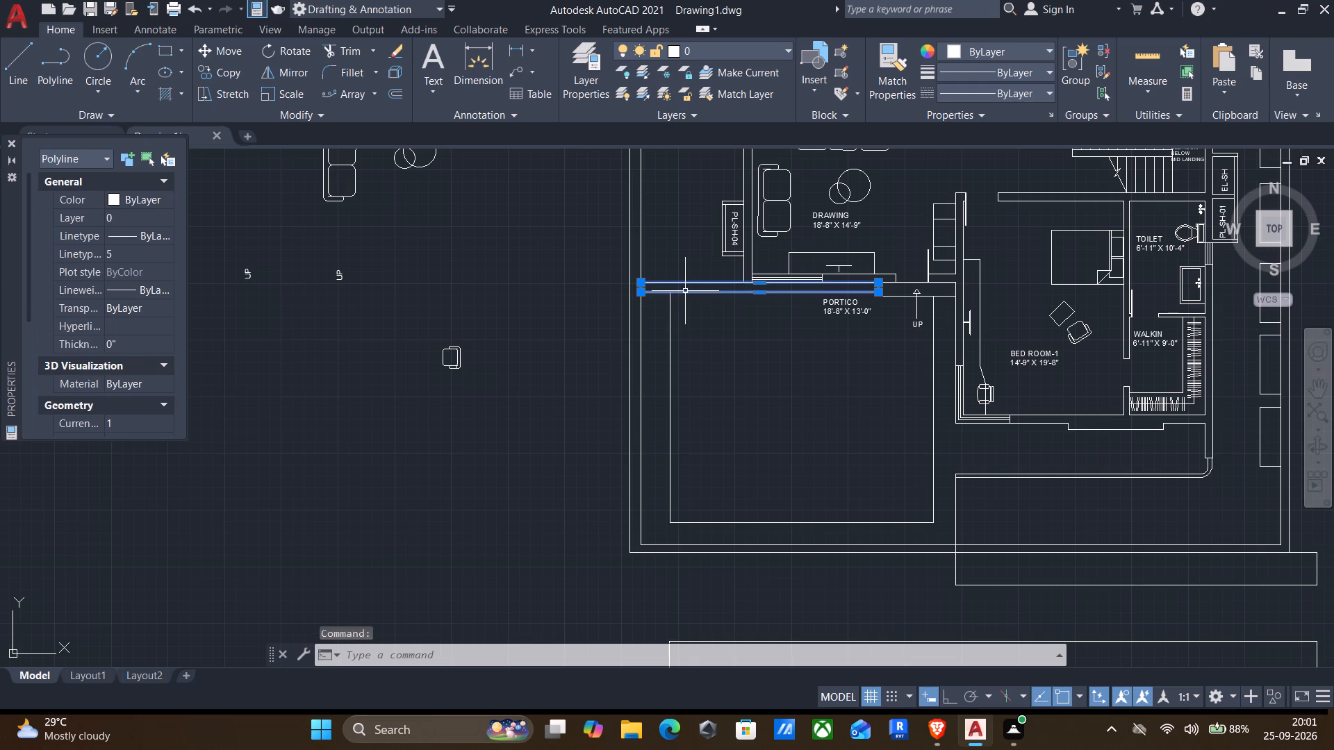
click(756, 291)
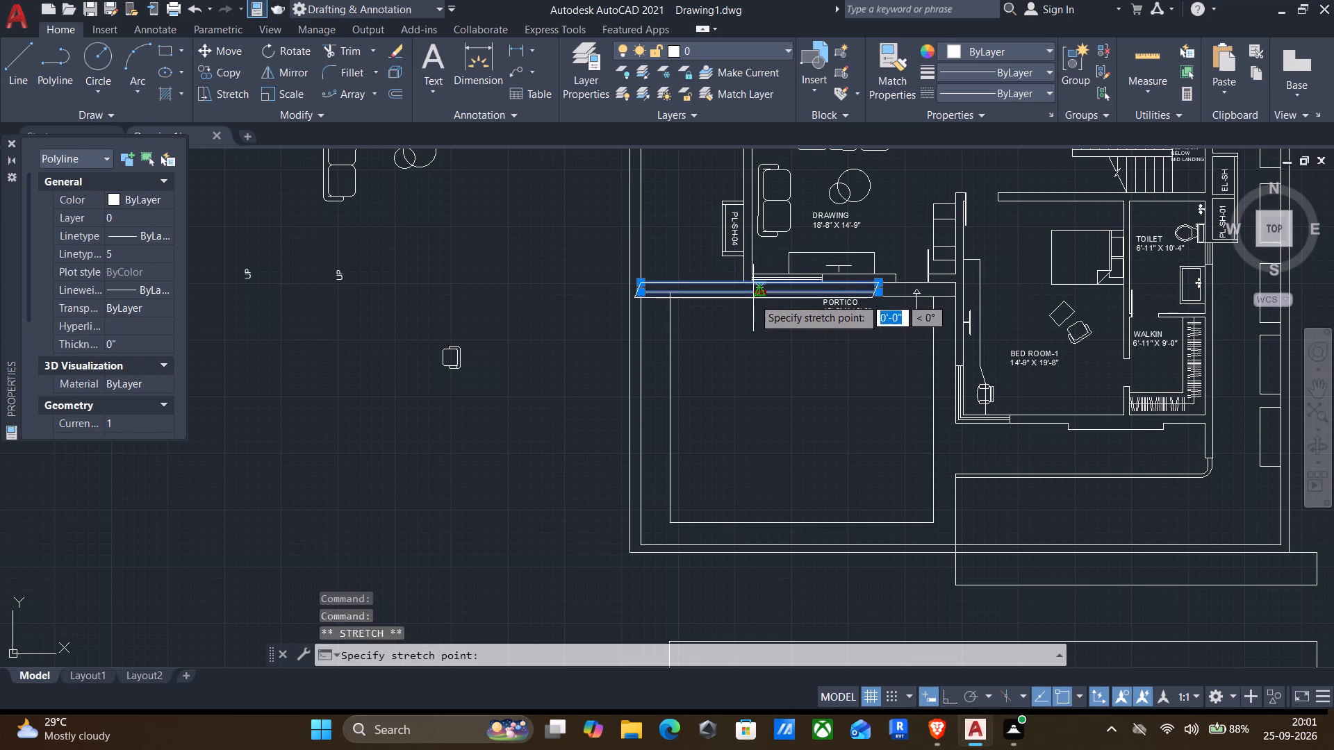
scroll(753, 299, up, 1)
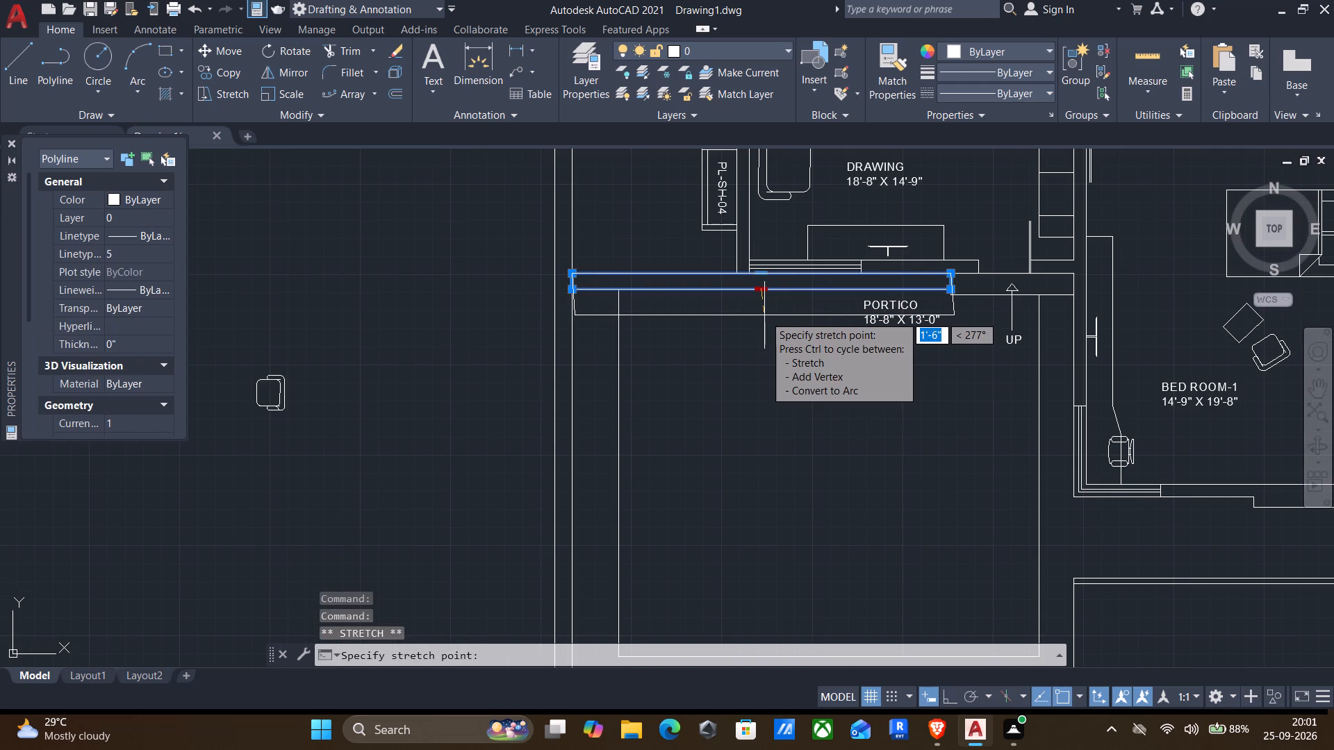
key(F8)
scroll(764, 303, up, 2)
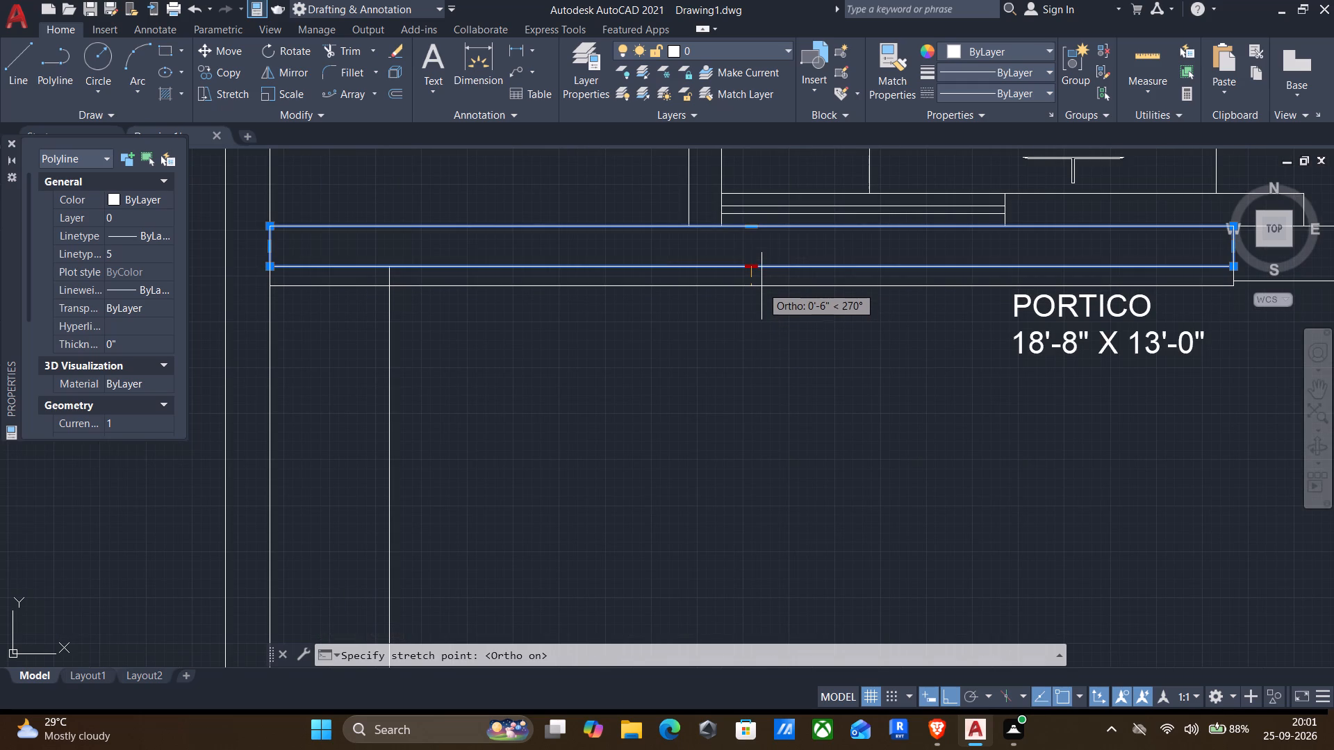
click(761, 285)
scroll(686, 287, down, 1)
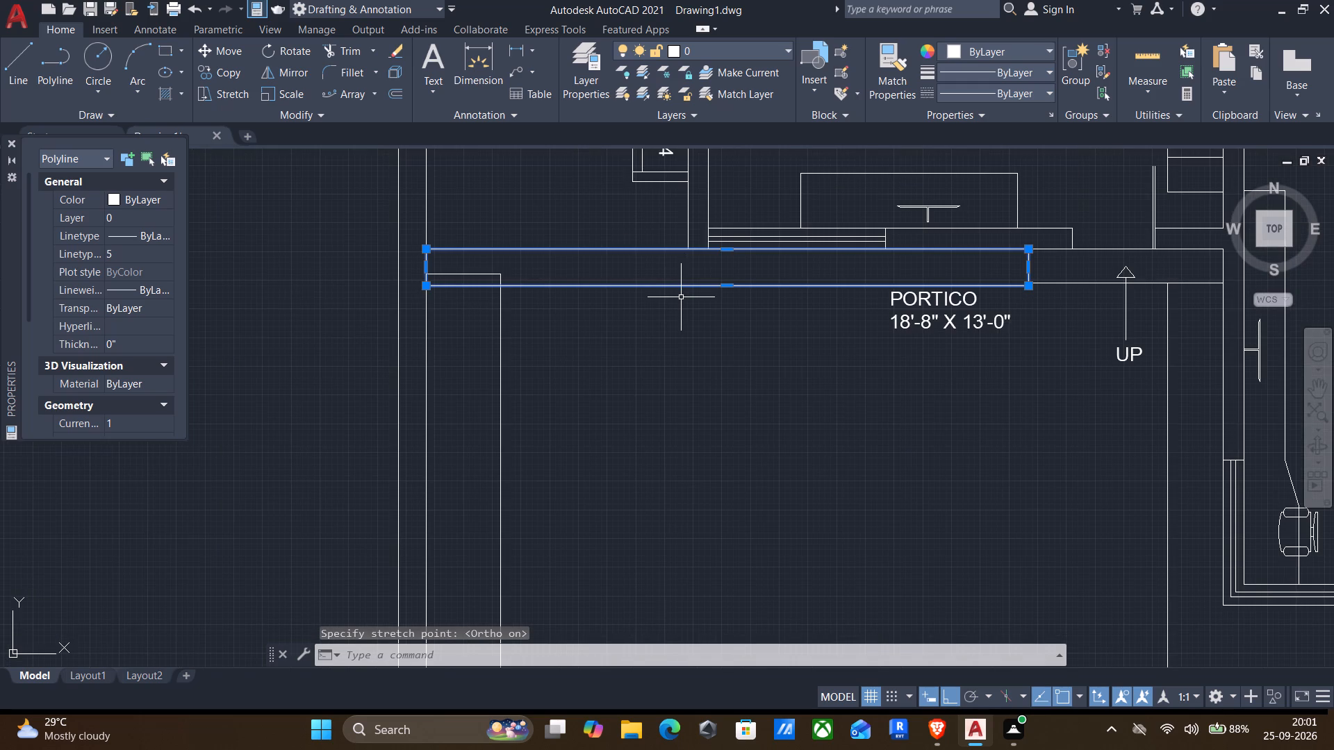
Explode the widened strip north of the portico and erase its long north edge.
key(x)
key(Return)
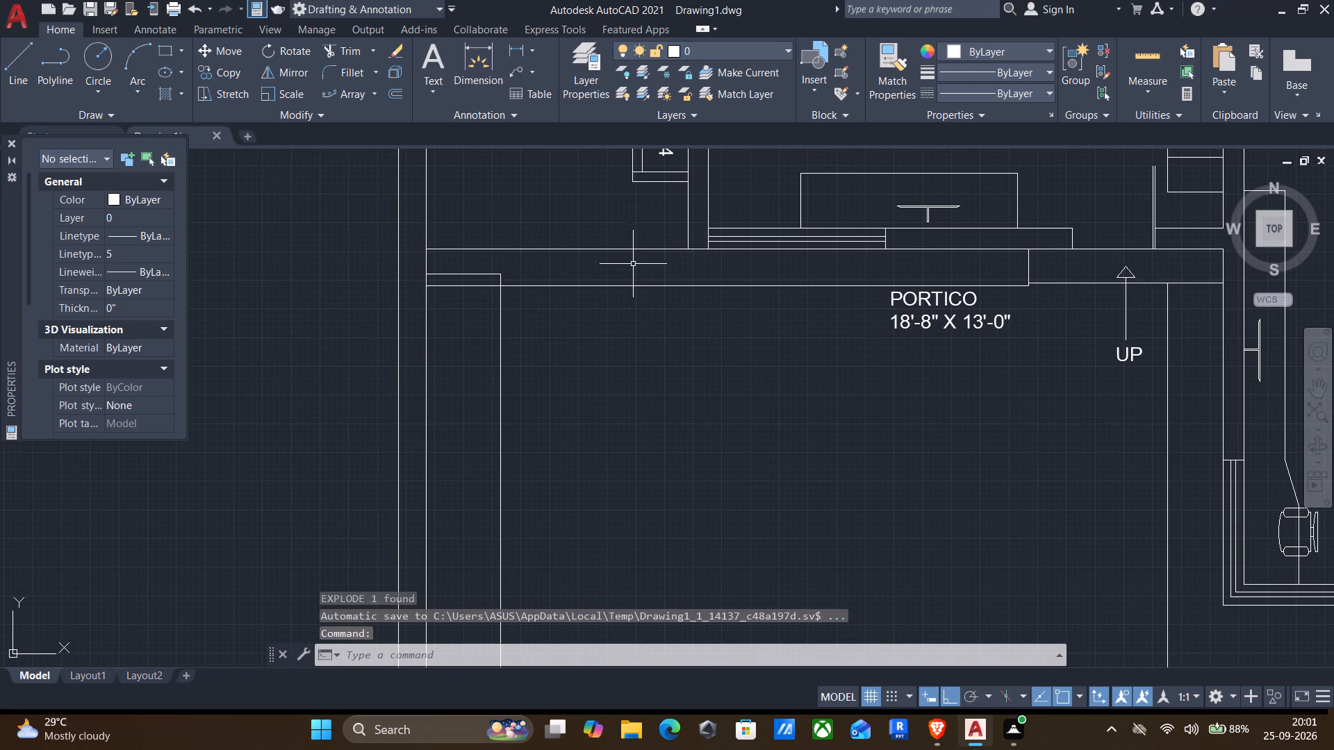
click(628, 248)
key(Delete)
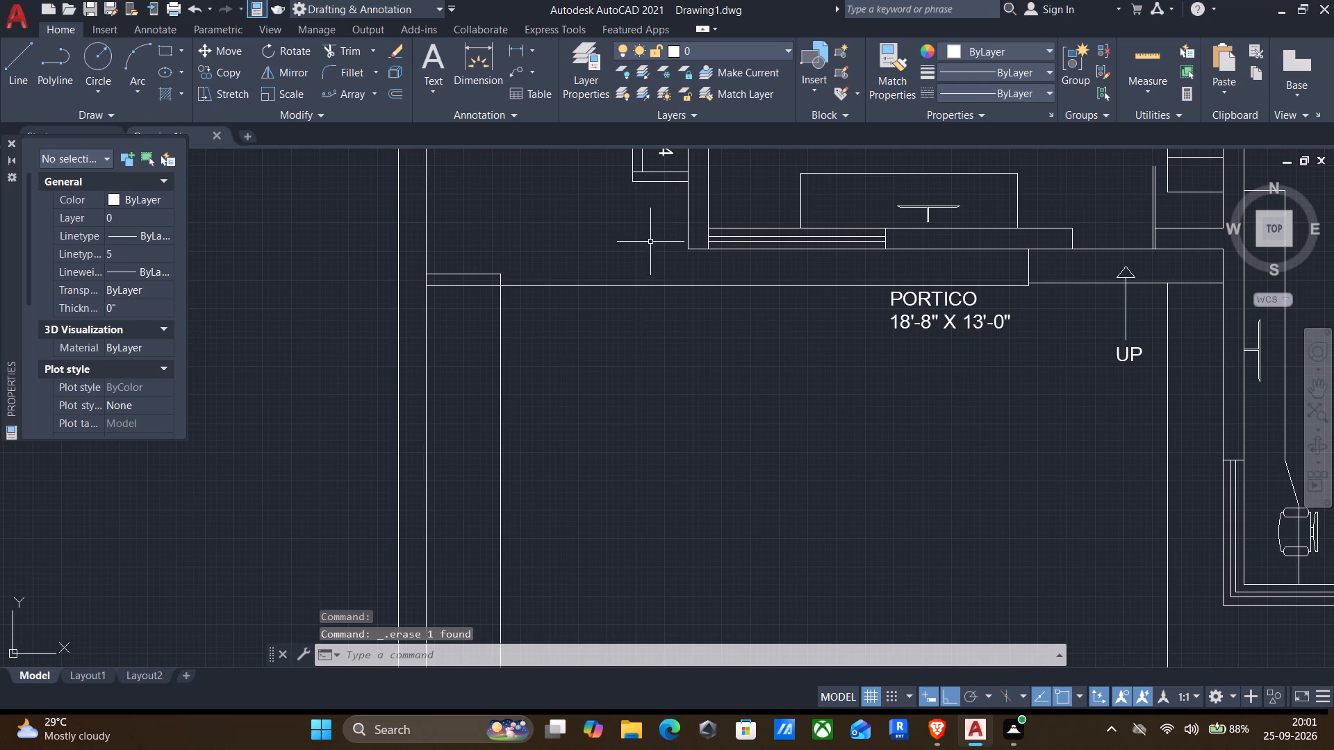
Draw a horizontal line from the drawing room's outer southwest corner west to the boundary wall's inner line.
key(l)
key(Return)
click(691, 247)
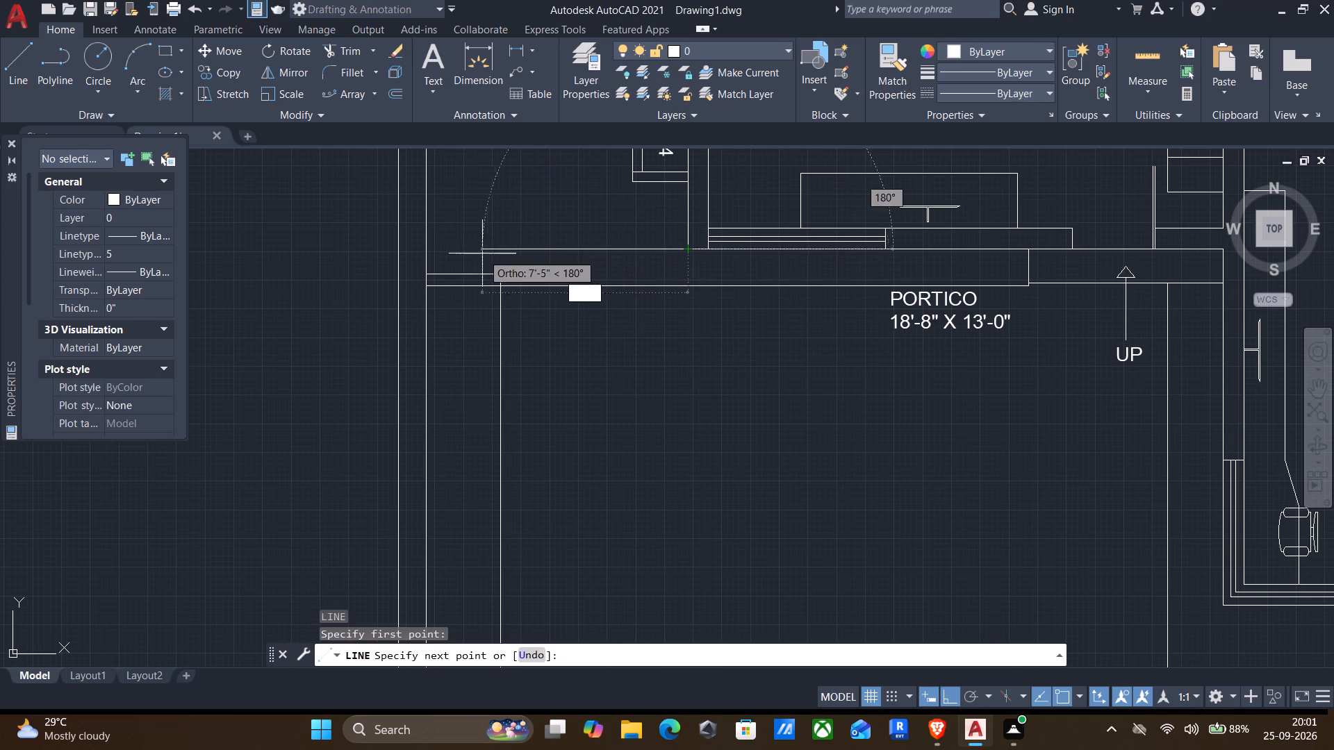
click(427, 252)
key(Return)
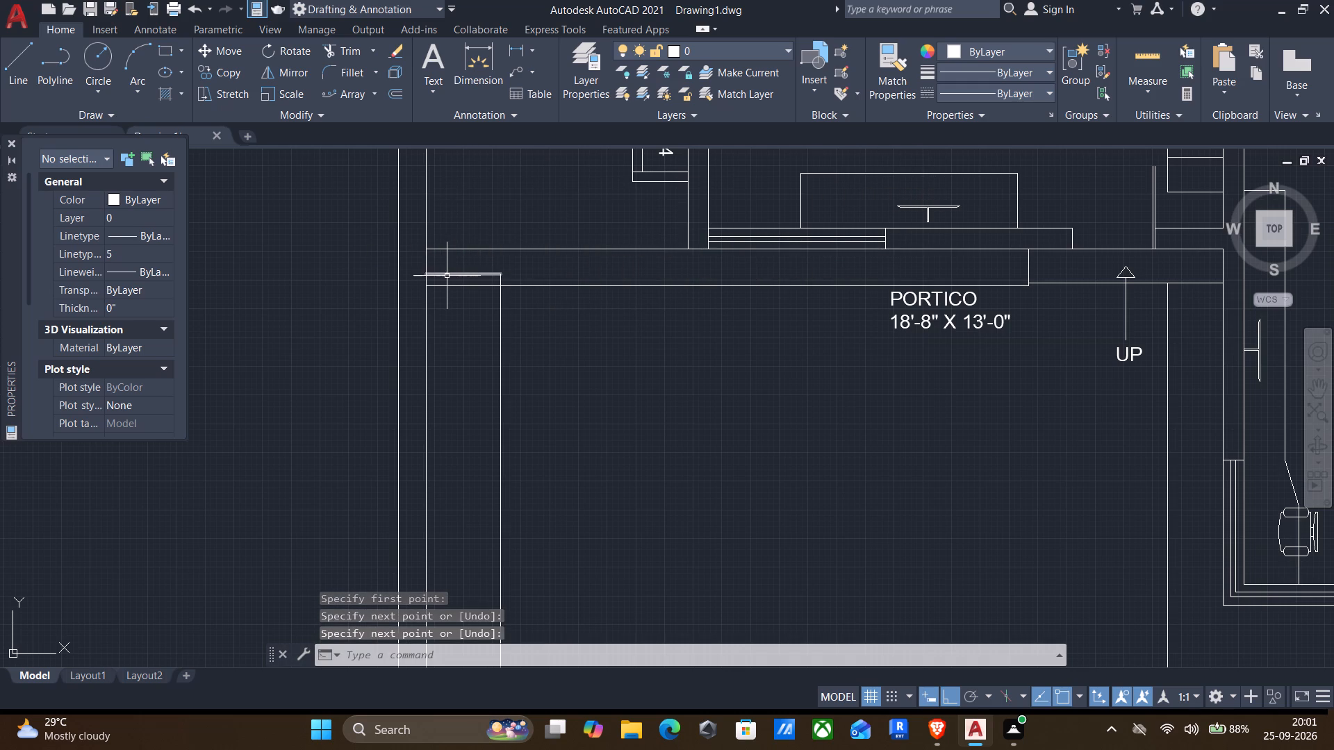
Erase the leftover short horizontal line inside the strip's west end and trim the vertical line's stub above the strip's south edge.
click(447, 276)
key(Delete)
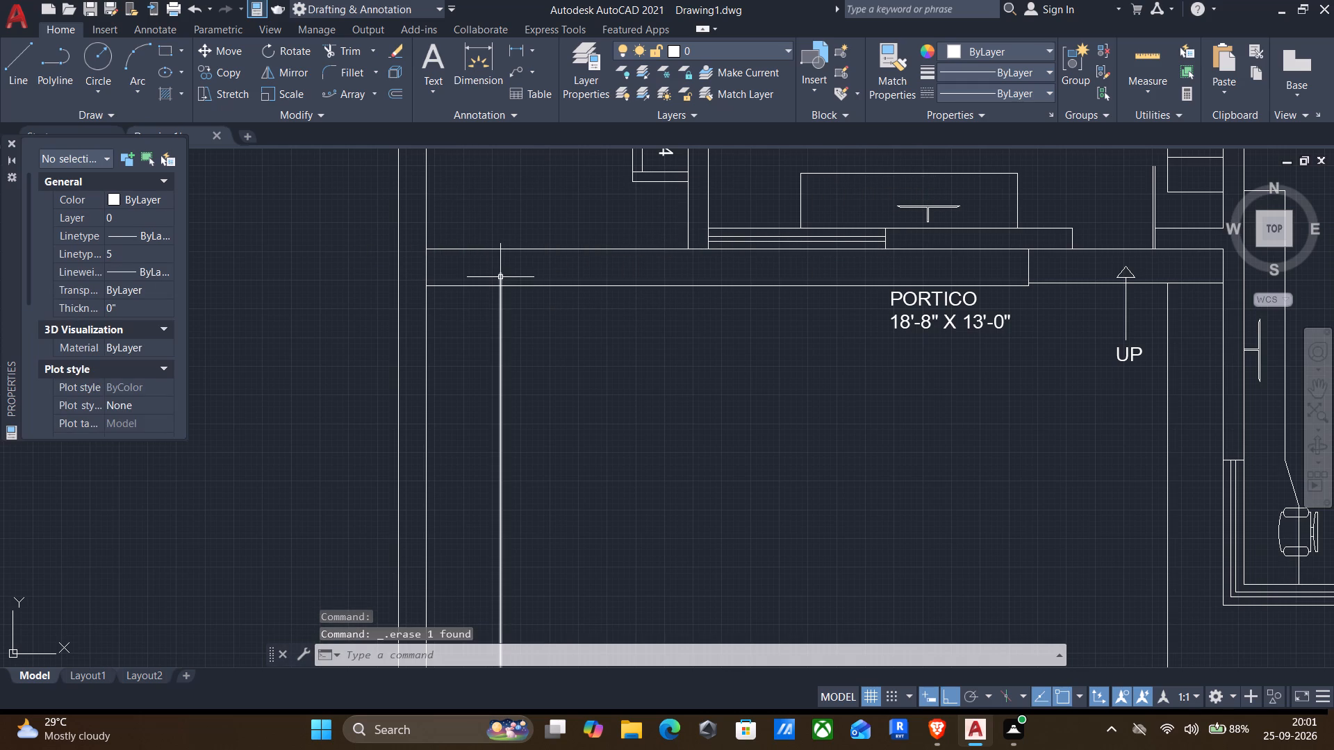
key(t)
key(r)
key(Return)
click(500, 276)
drag(479, 294, 481, 278)
scroll(482, 276, down, 2)
middle_drag(445, 333, 444, 303)
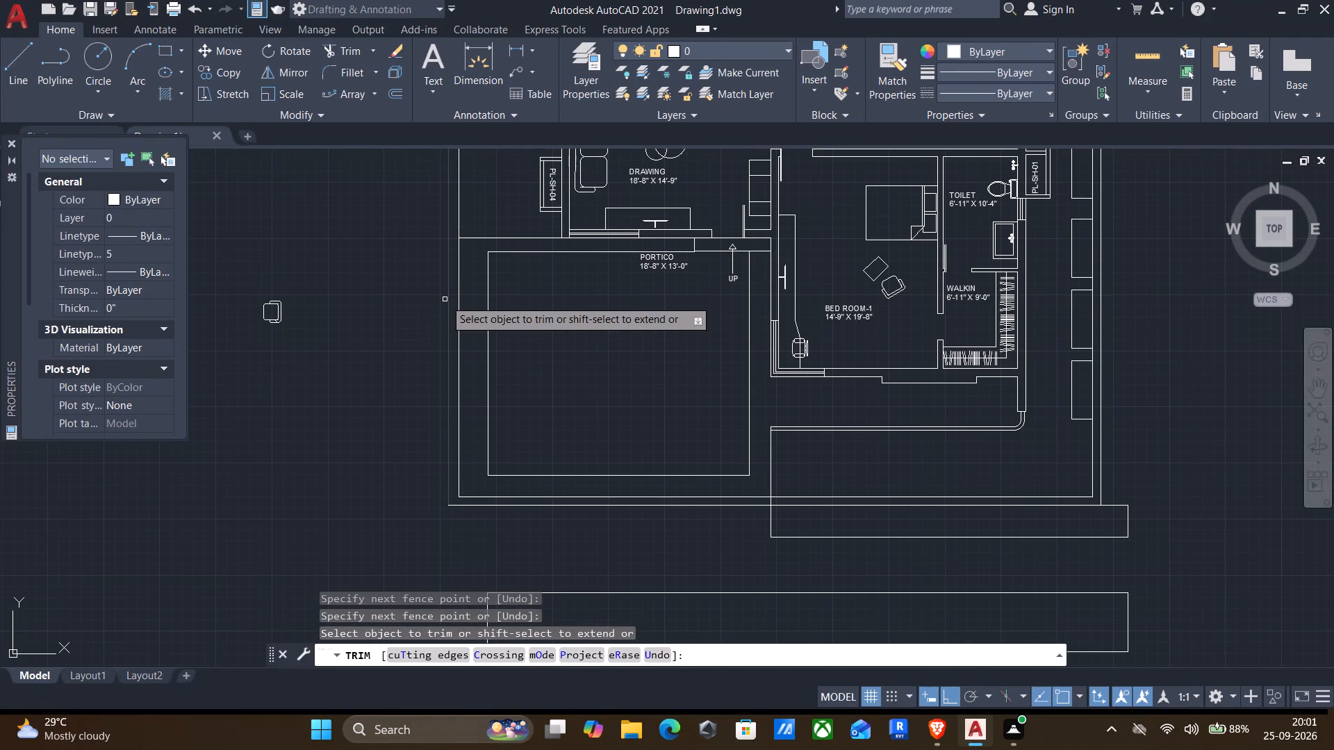
key(Escape)
Check the gap between the two north boundary walls with the quick measure tool.
scroll(407, 370, down, 1)
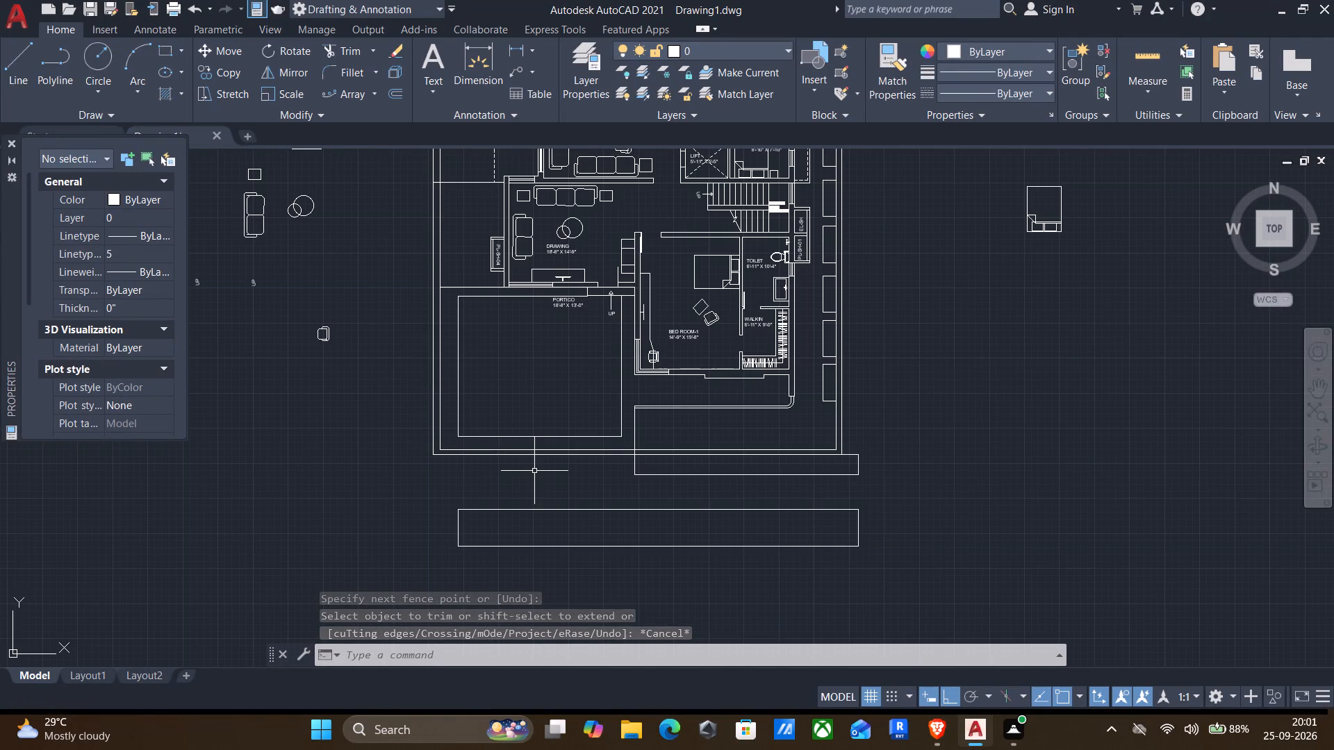
middle_drag(582, 551, 563, 532)
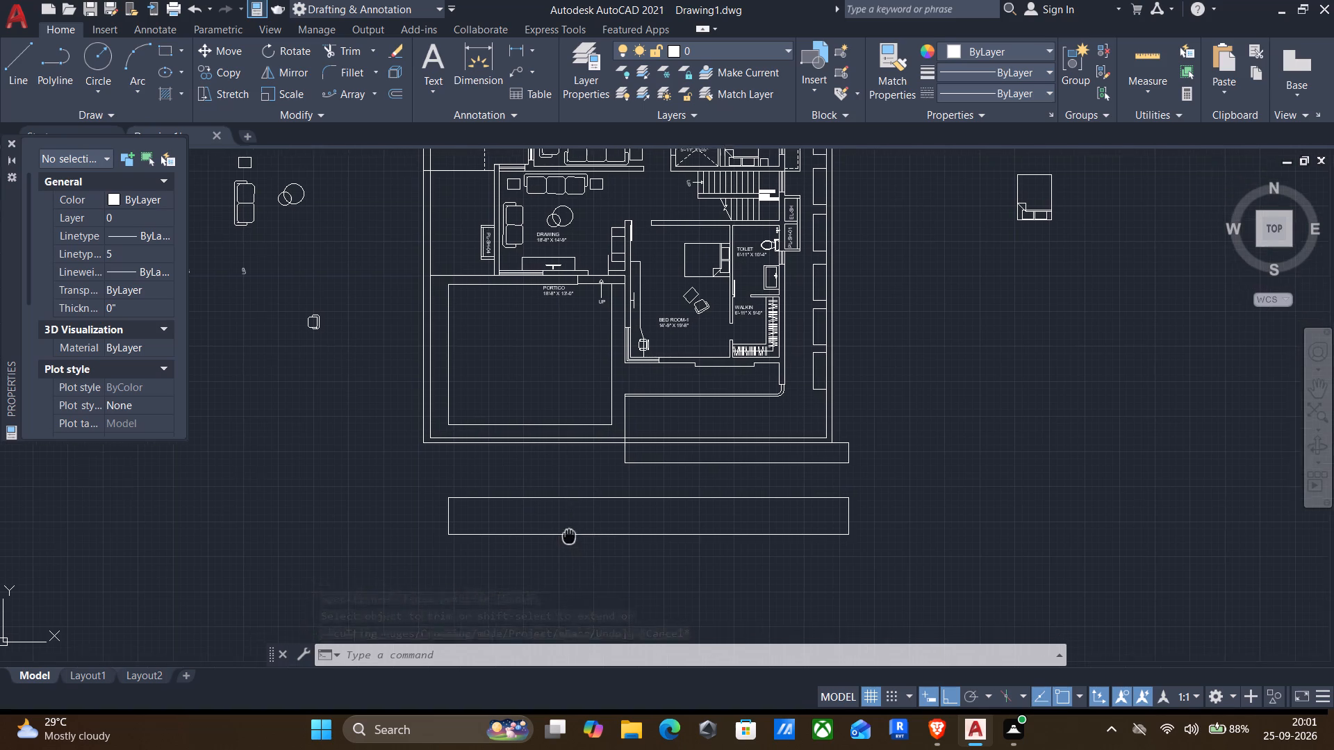
middle_drag(563, 532, 538, 510)
middle_drag(489, 534, 510, 533)
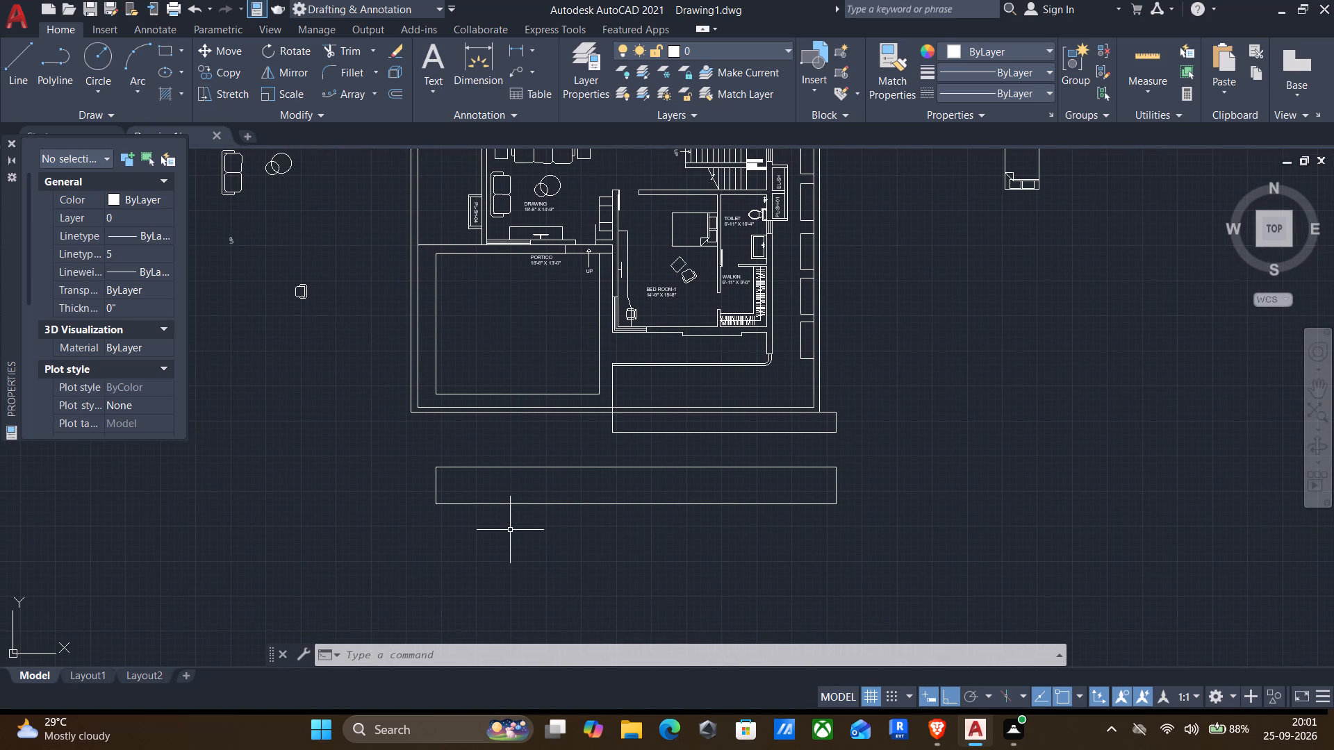
middle_drag(436, 478, 529, 573)
scroll(529, 571, down, 1)
middle_drag(470, 474, 472, 519)
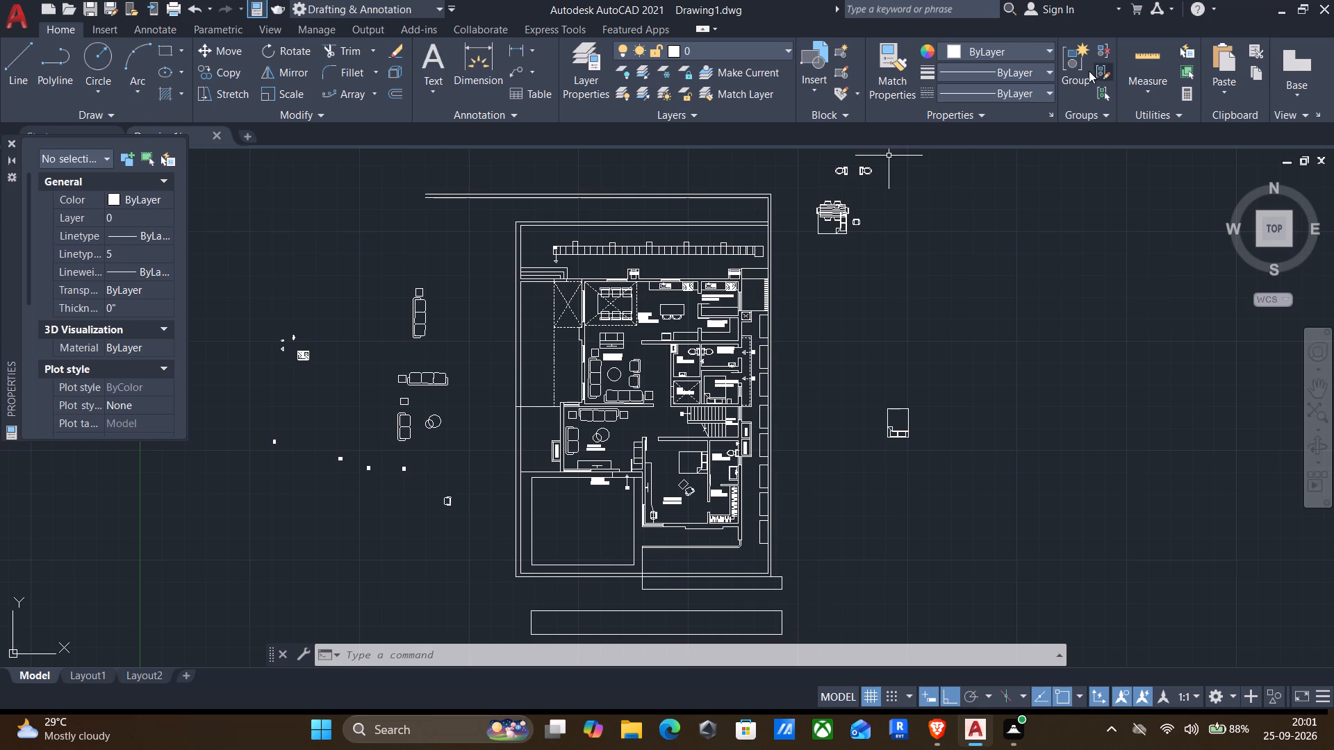
click(1146, 58)
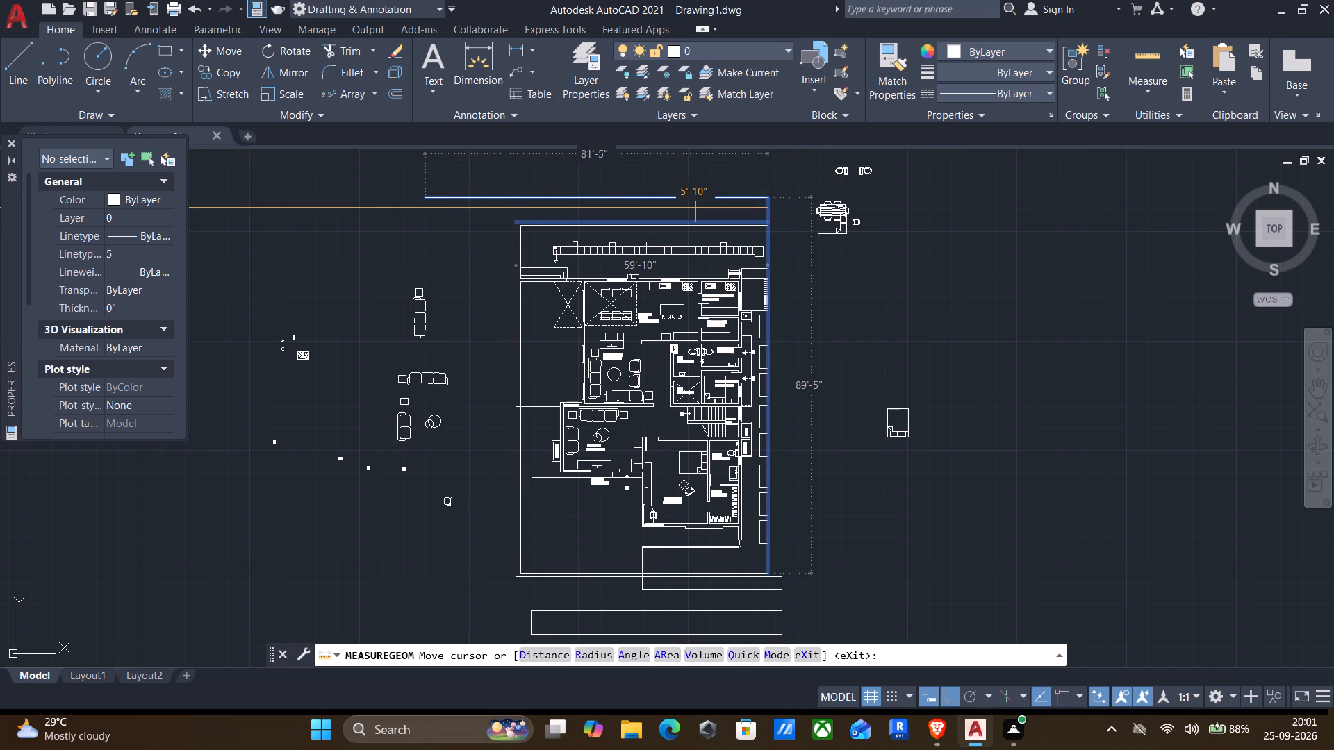
key(Escape)
Offset the outer line of the west boundary wall 5'10" to the west.
key(o)
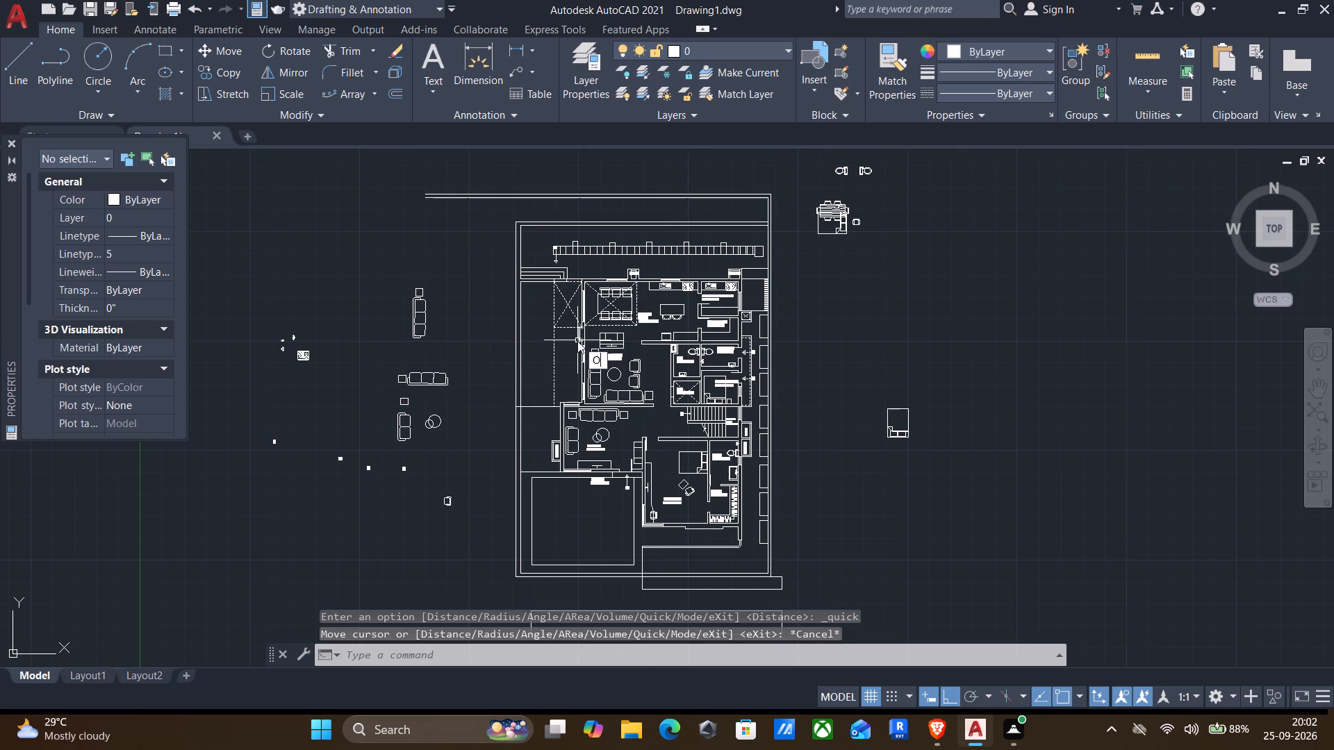
key(Return)
click(516, 372)
click(476, 392)
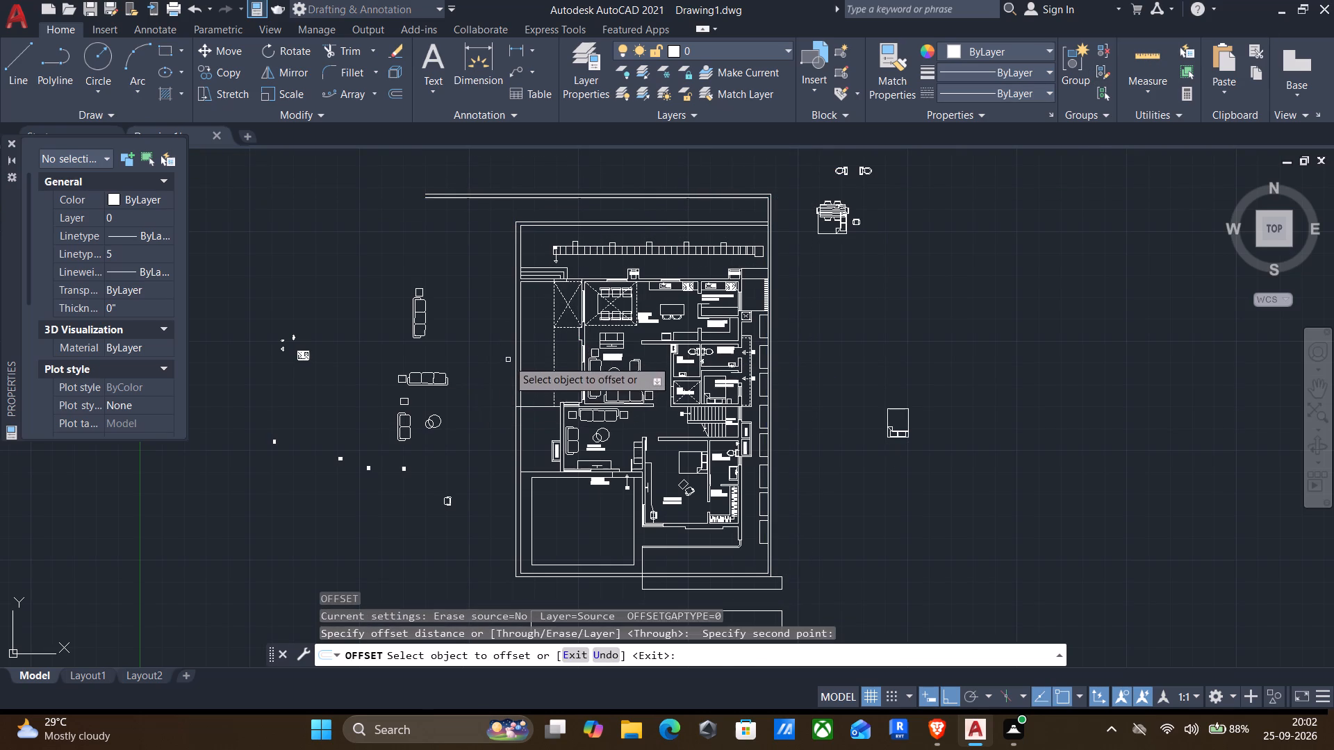
click(515, 356)
key(5)
key(apostrophe)
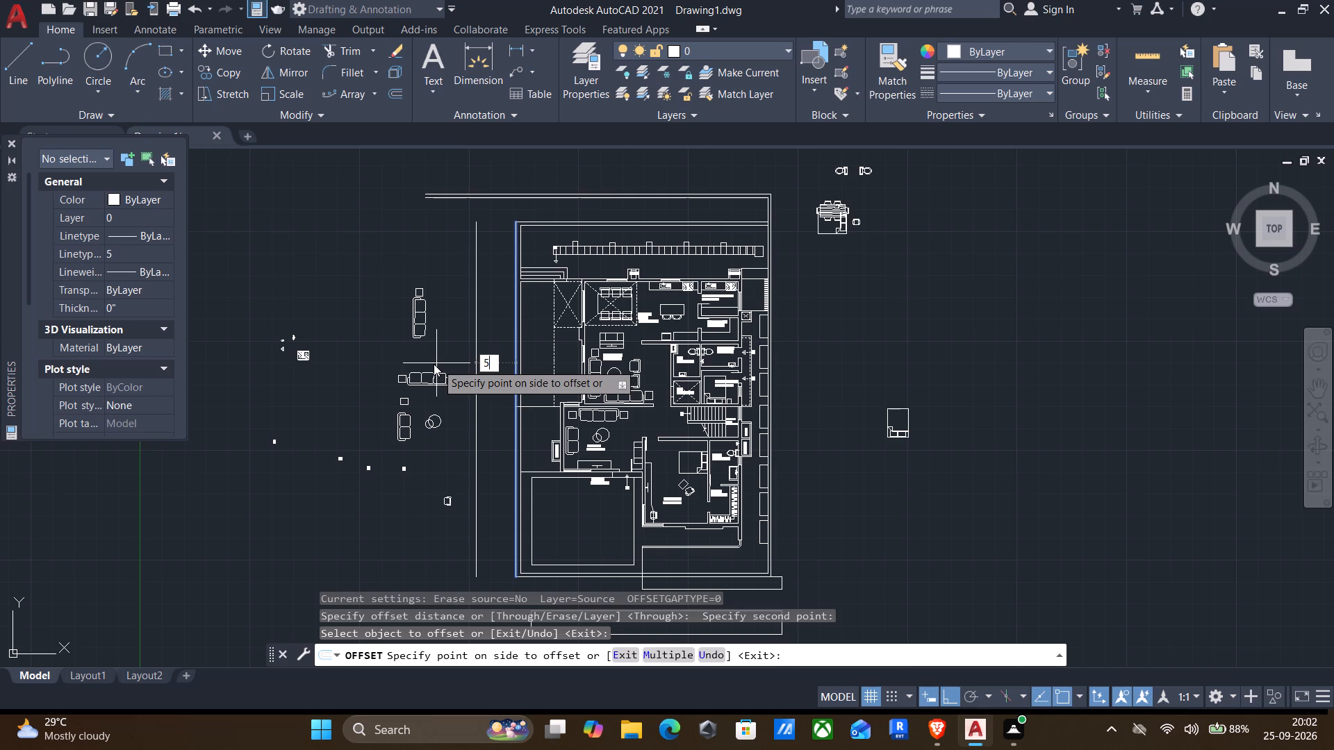
text(10")
key(Return)
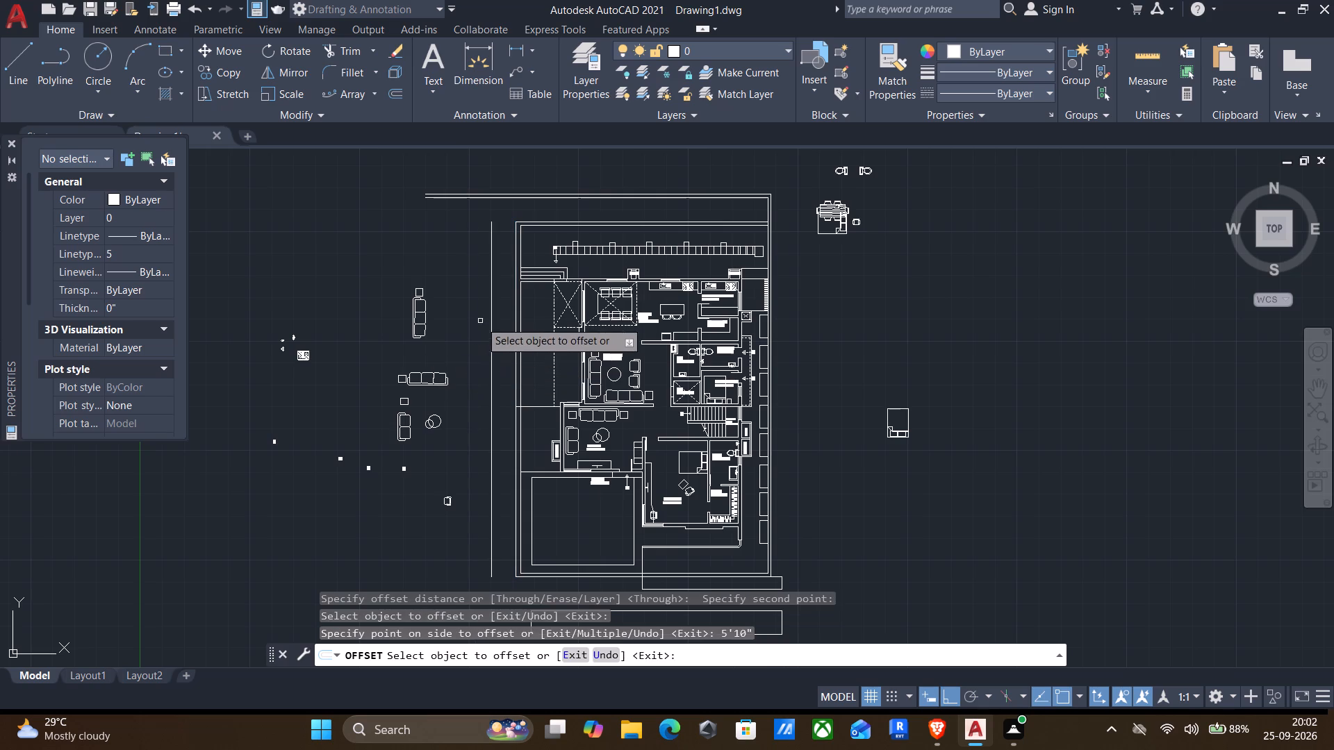
Offset the new west line another 9" to the west to form the second wall face.
click(489, 319)
key(9)
key(shift+quotedbl)
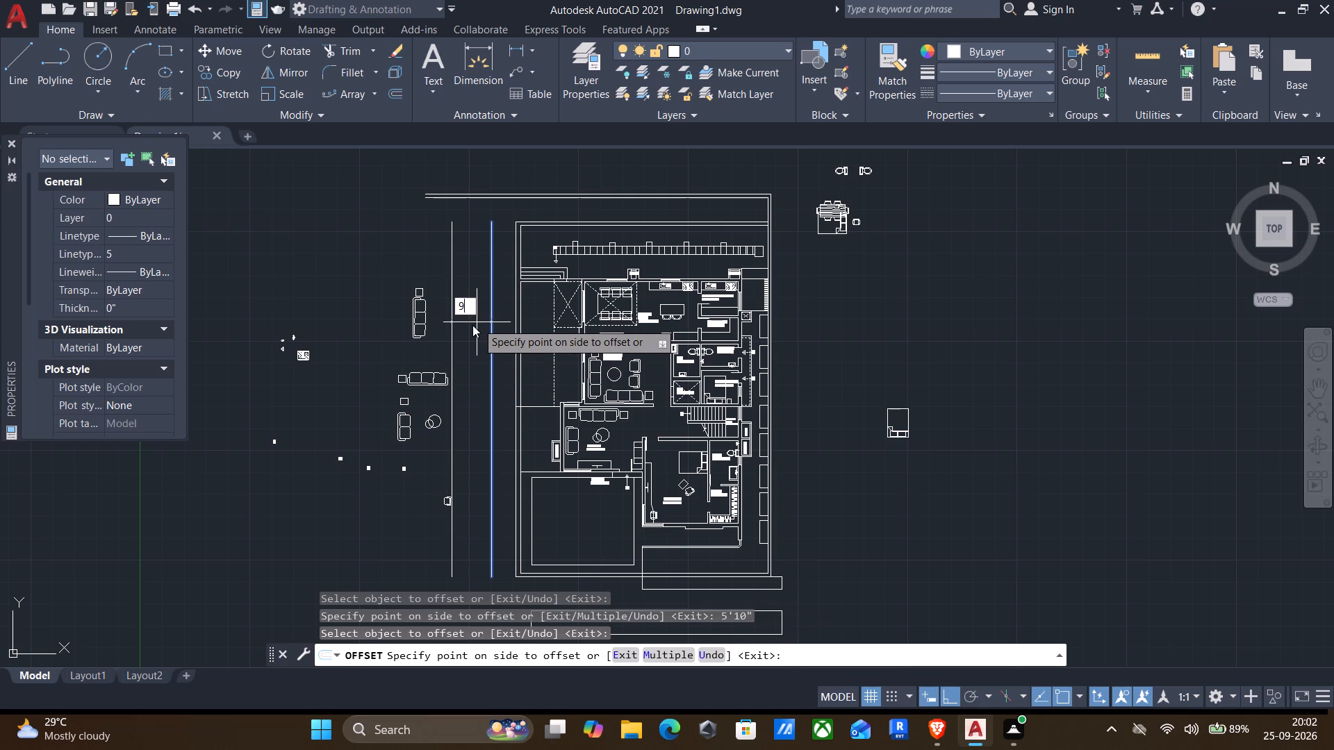
key(Return)
key(Return)
Fillet the two new west wall lines at zero radius with the matching outer and inner lines of the northernmost wall.
key(f)
key(Return)
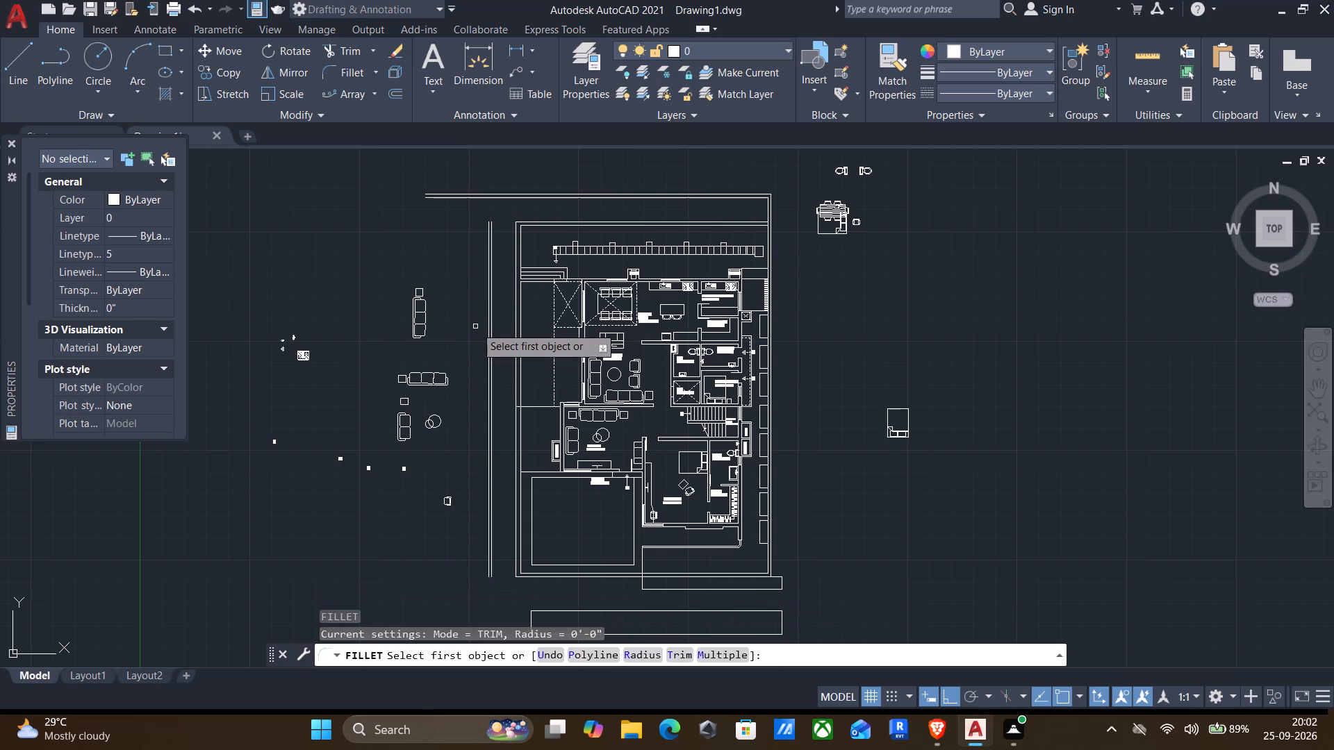
scroll(479, 222, up, 2)
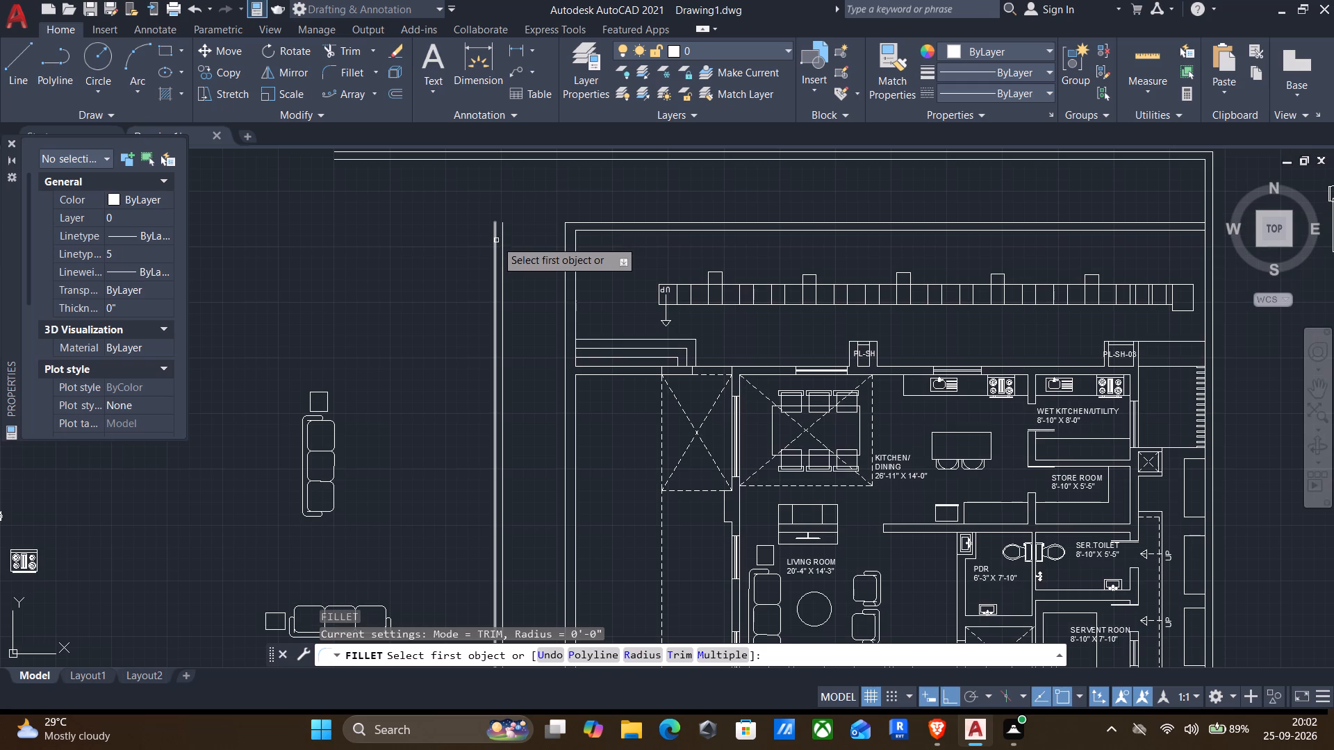
click(495, 247)
click(541, 149)
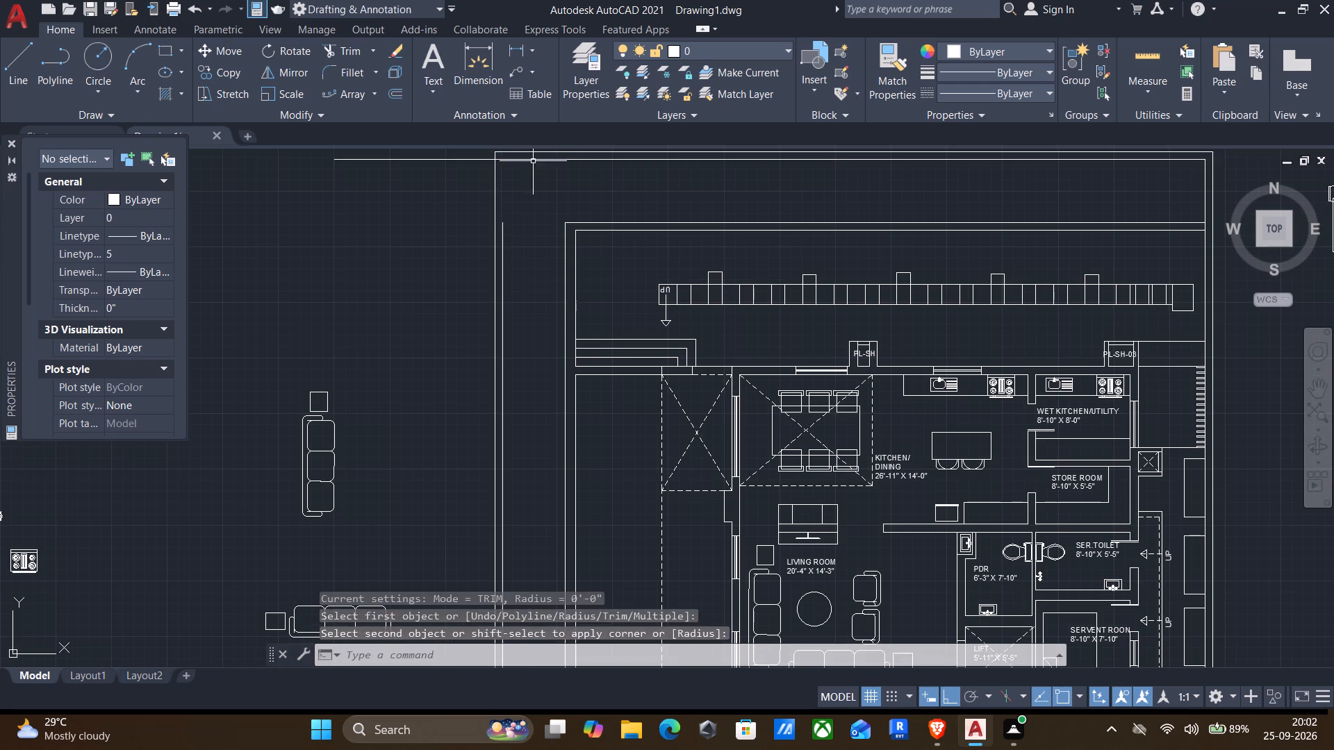
key(Return)
click(503, 247)
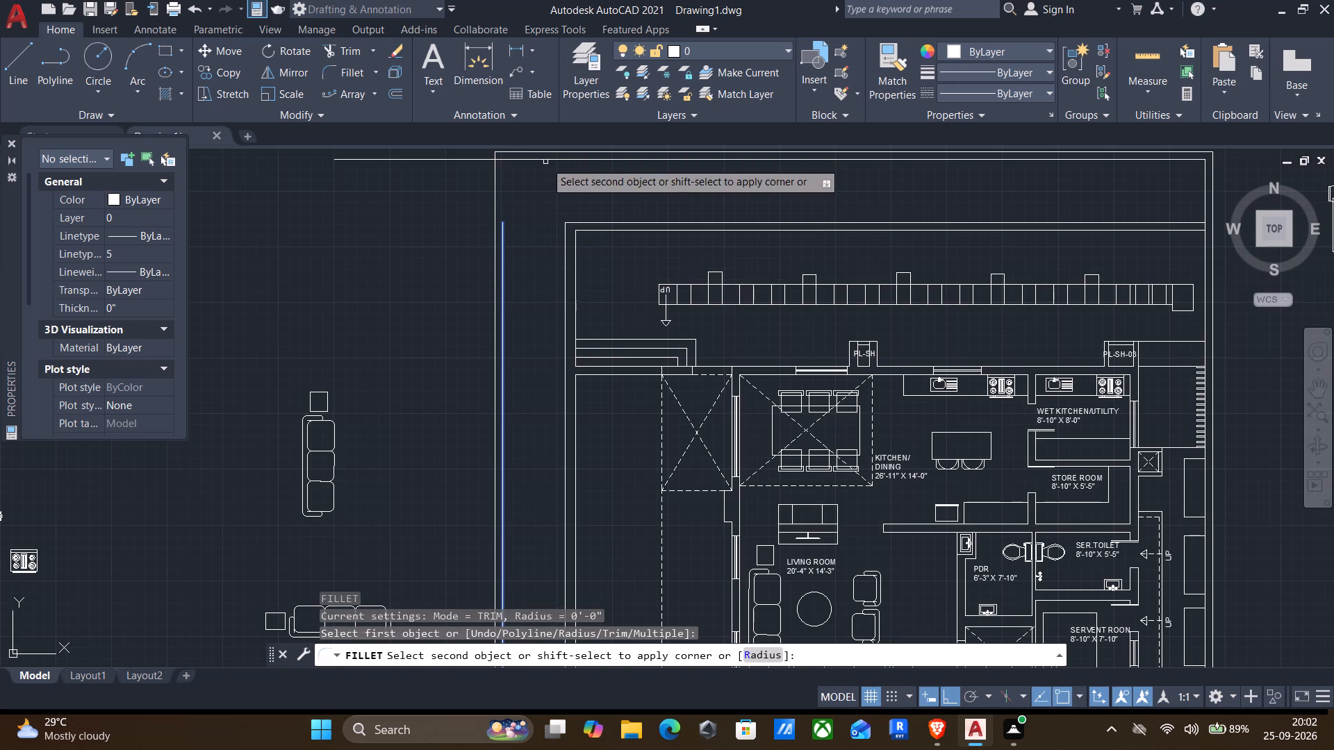
click(545, 160)
Fillet the outer and inner south boundary lines at zero radius to the matching new west wall lines.
scroll(521, 197, down, 3)
middle_drag(488, 404, 552, 299)
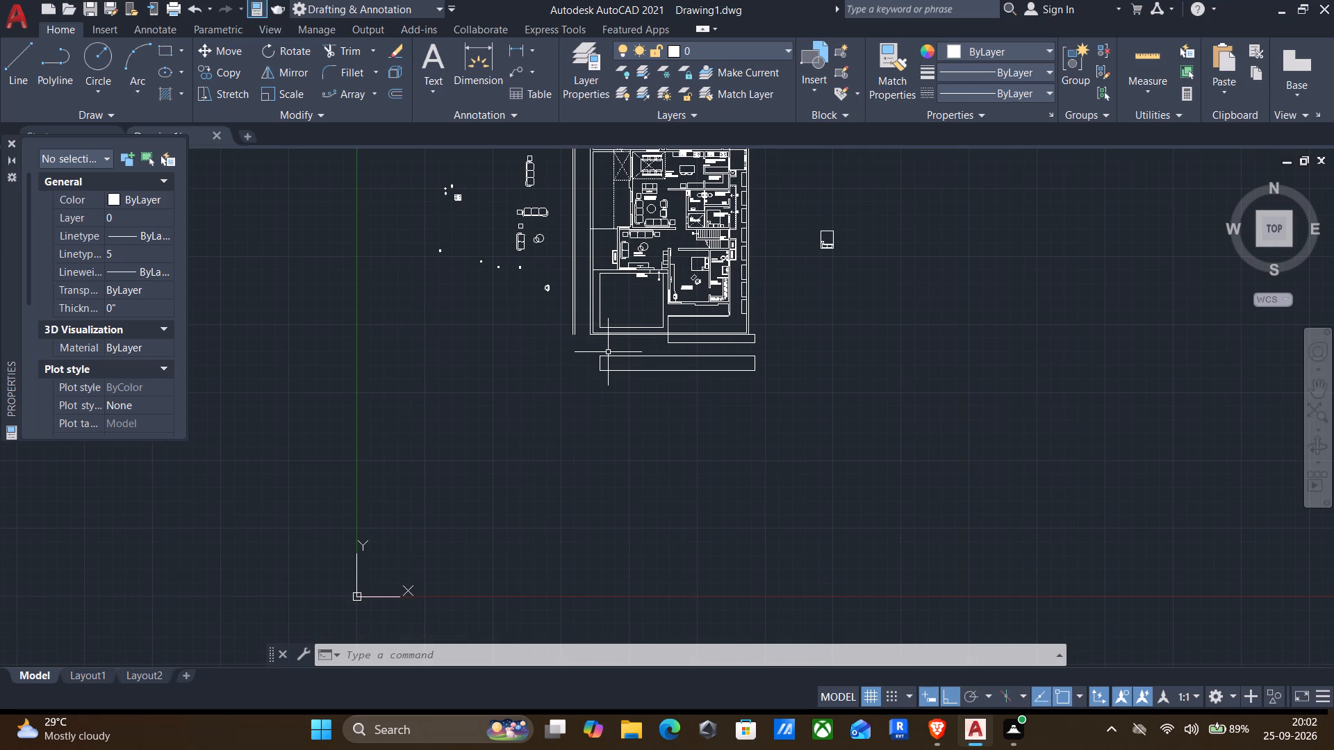
scroll(629, 333, up, 3)
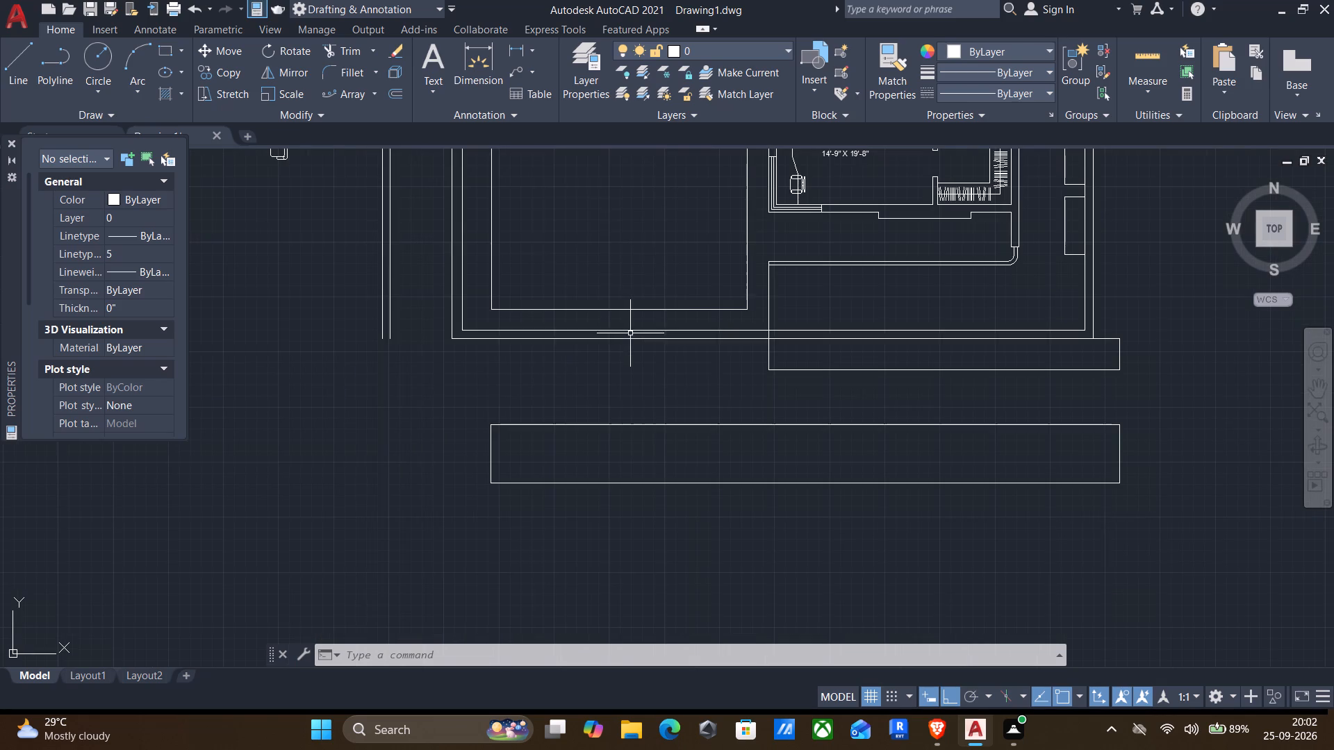
key(Return)
click(552, 341)
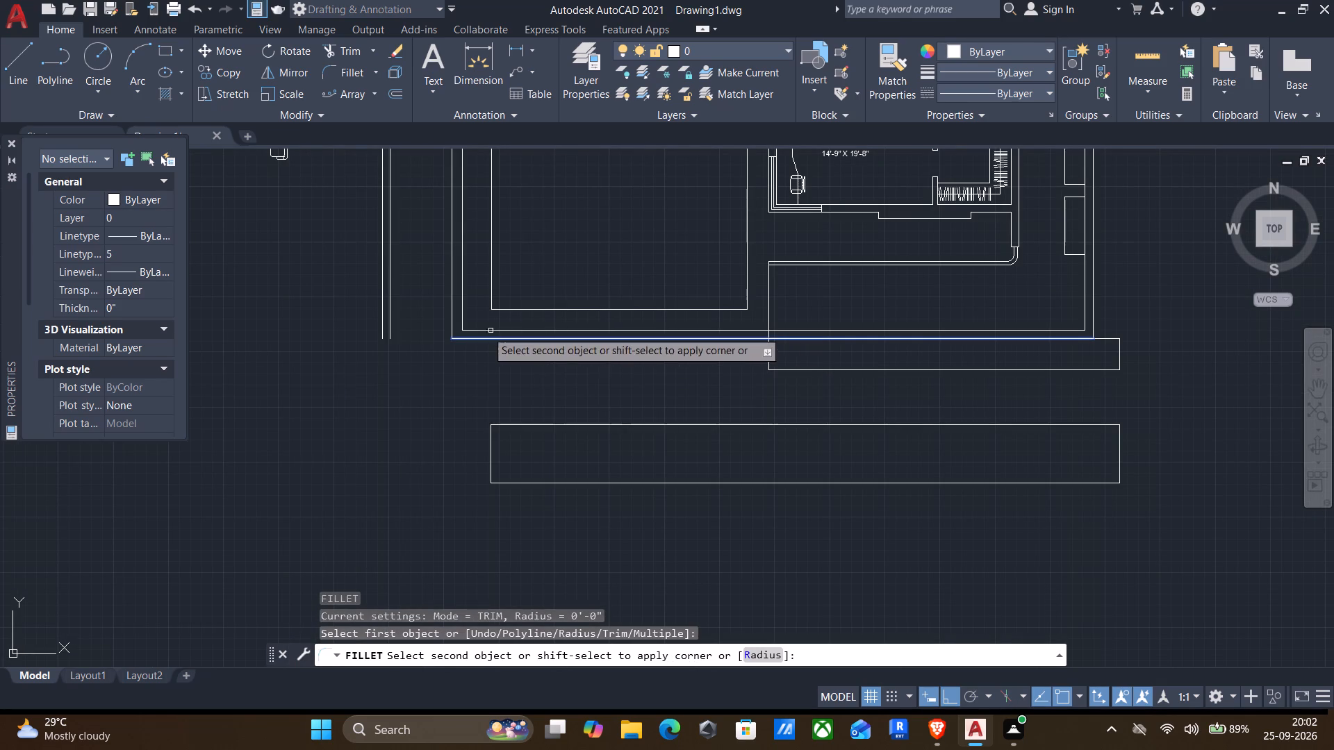
click(381, 317)
key(Return)
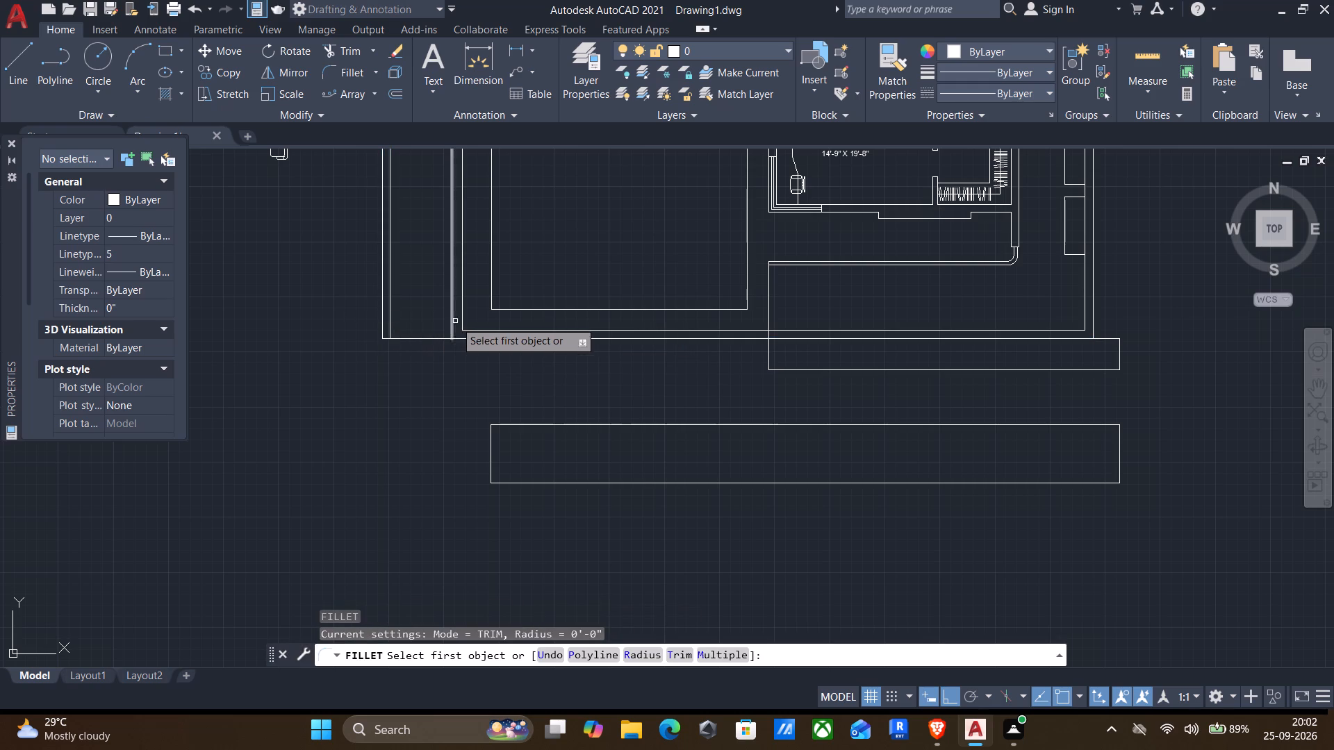
click(487, 331)
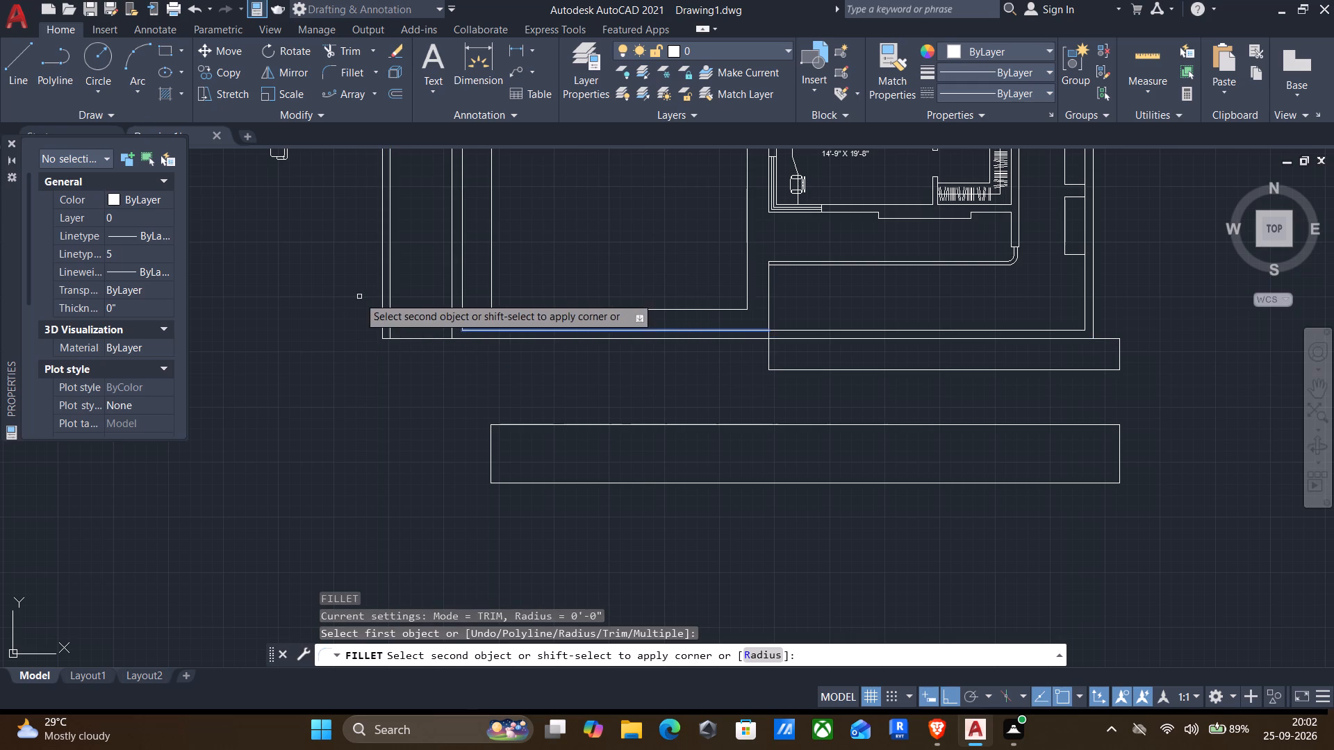
click(389, 297)
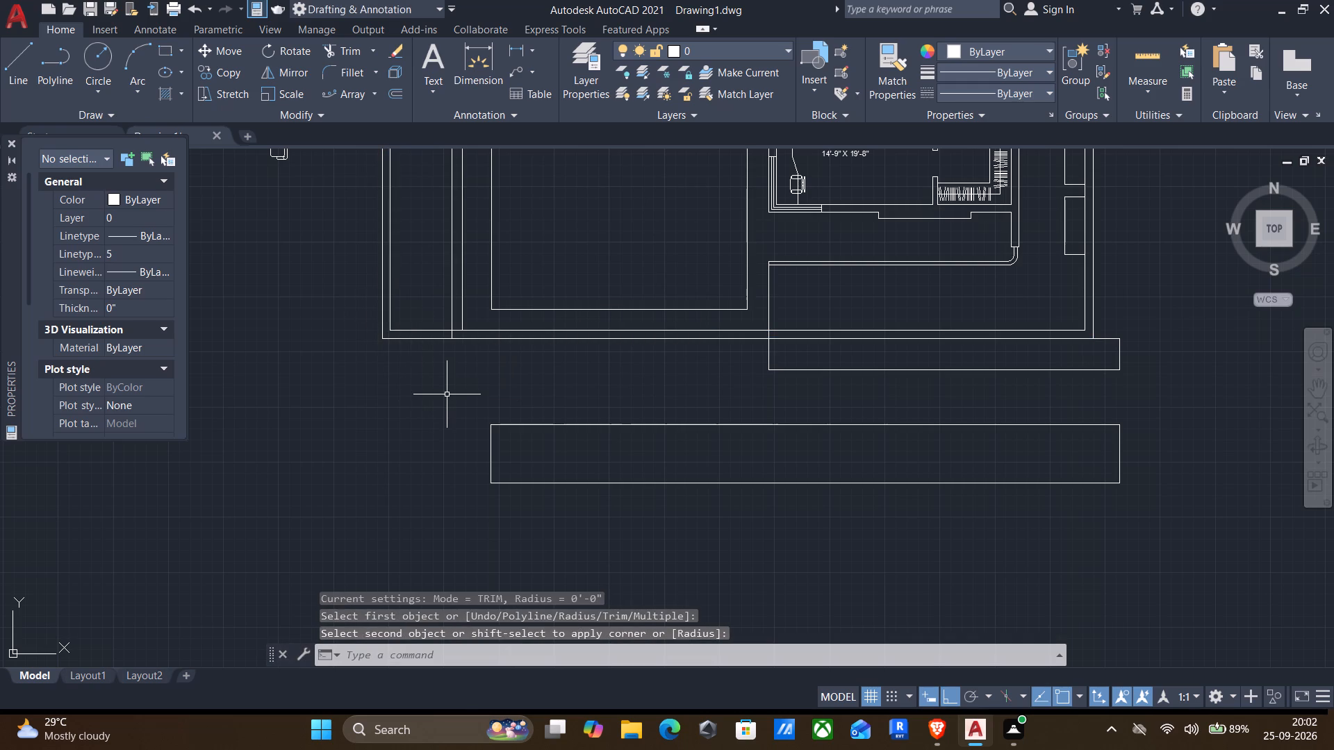
Stretch the west edge of the long rectangle south of the plot about 18'-3" westward.
middle_drag(479, 374, 468, 394)
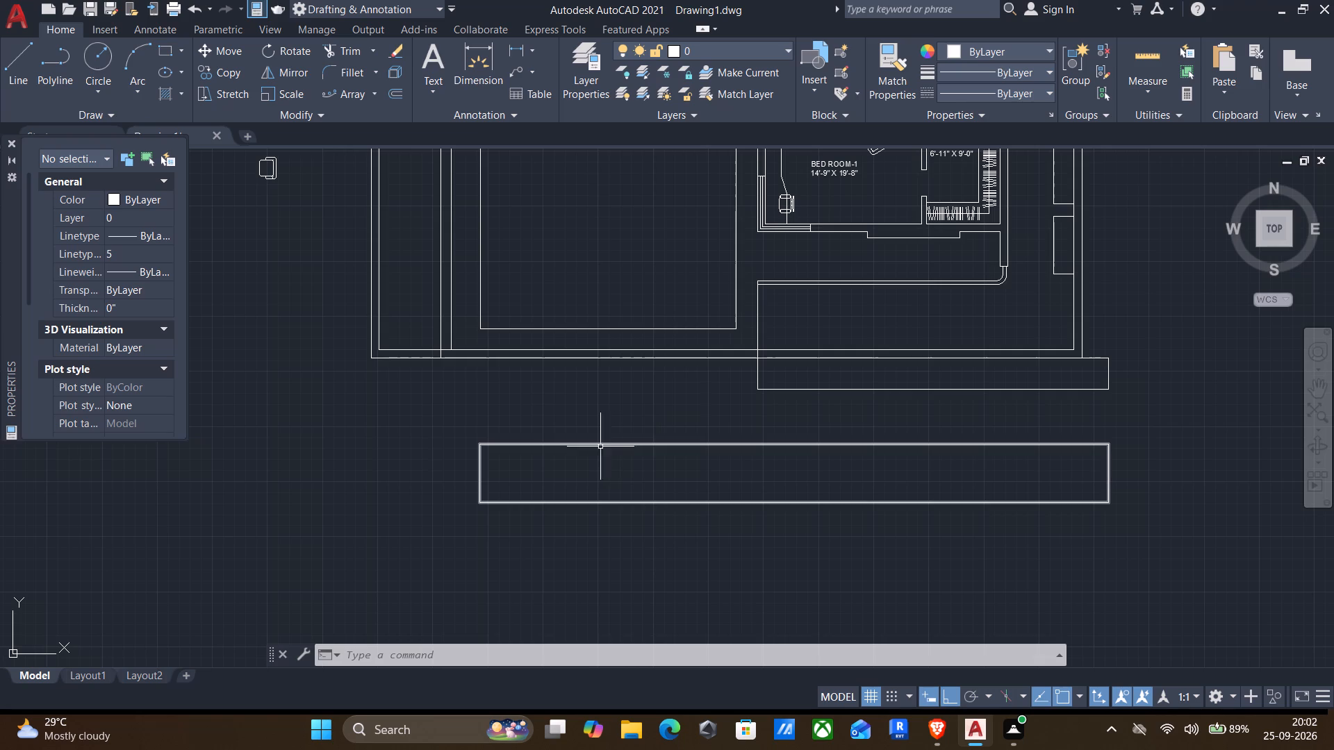
click(552, 452)
click(484, 435)
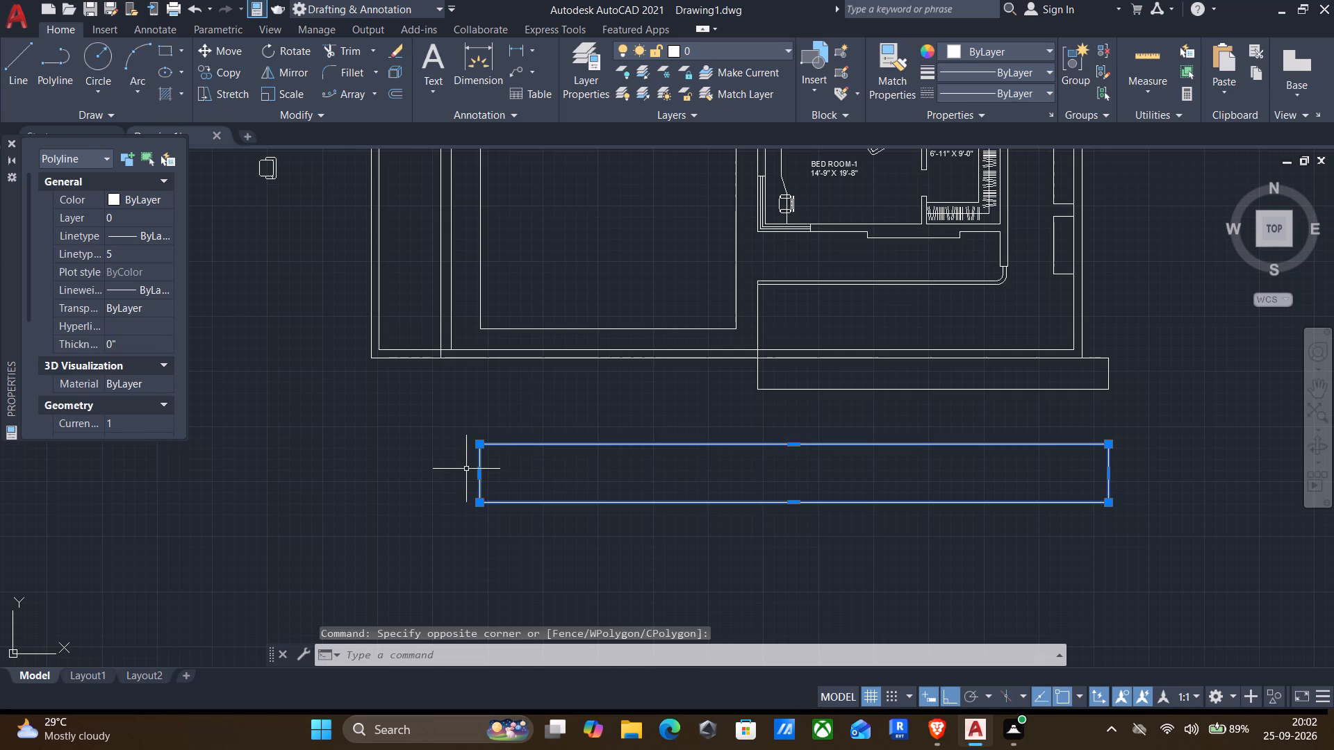
drag(481, 473, 240, 453)
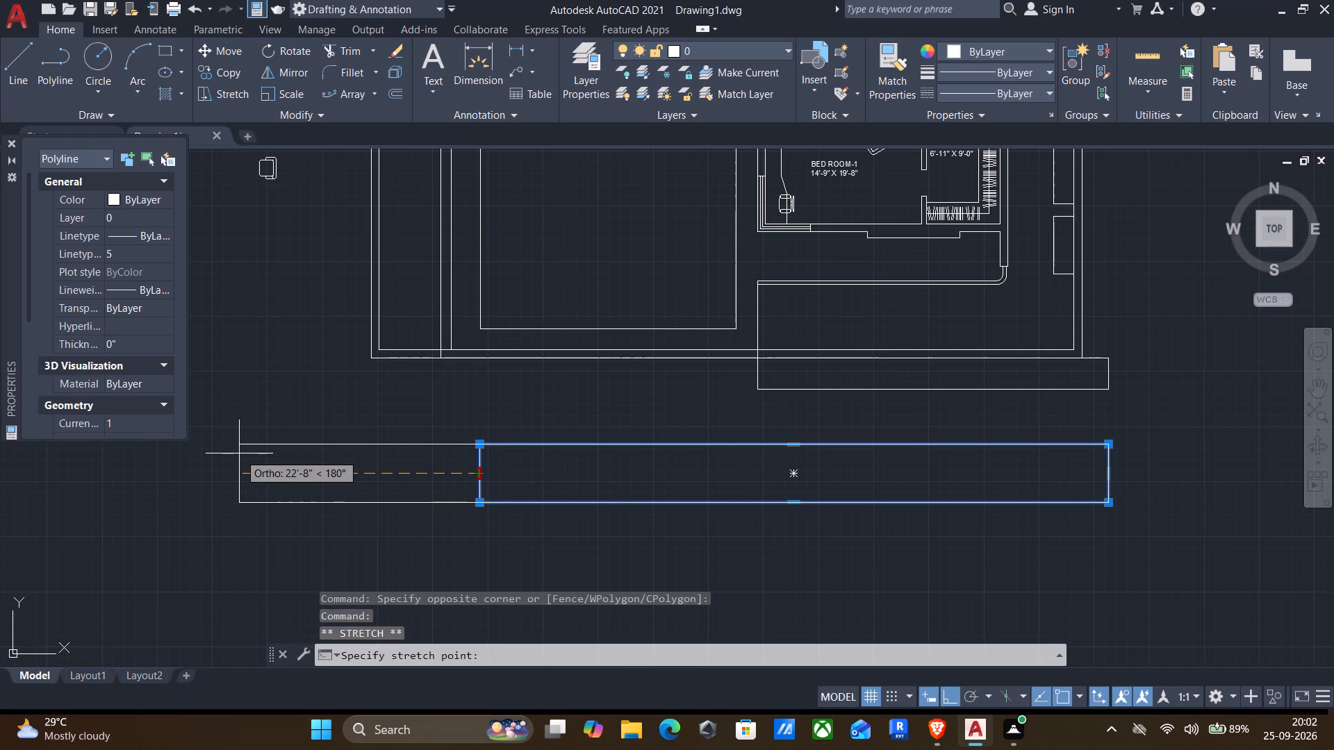
click(286, 452)
Copy the long and short southern rectangles from the short one's northeast corner to the south end of the former west boundary line.
click(757, 372)
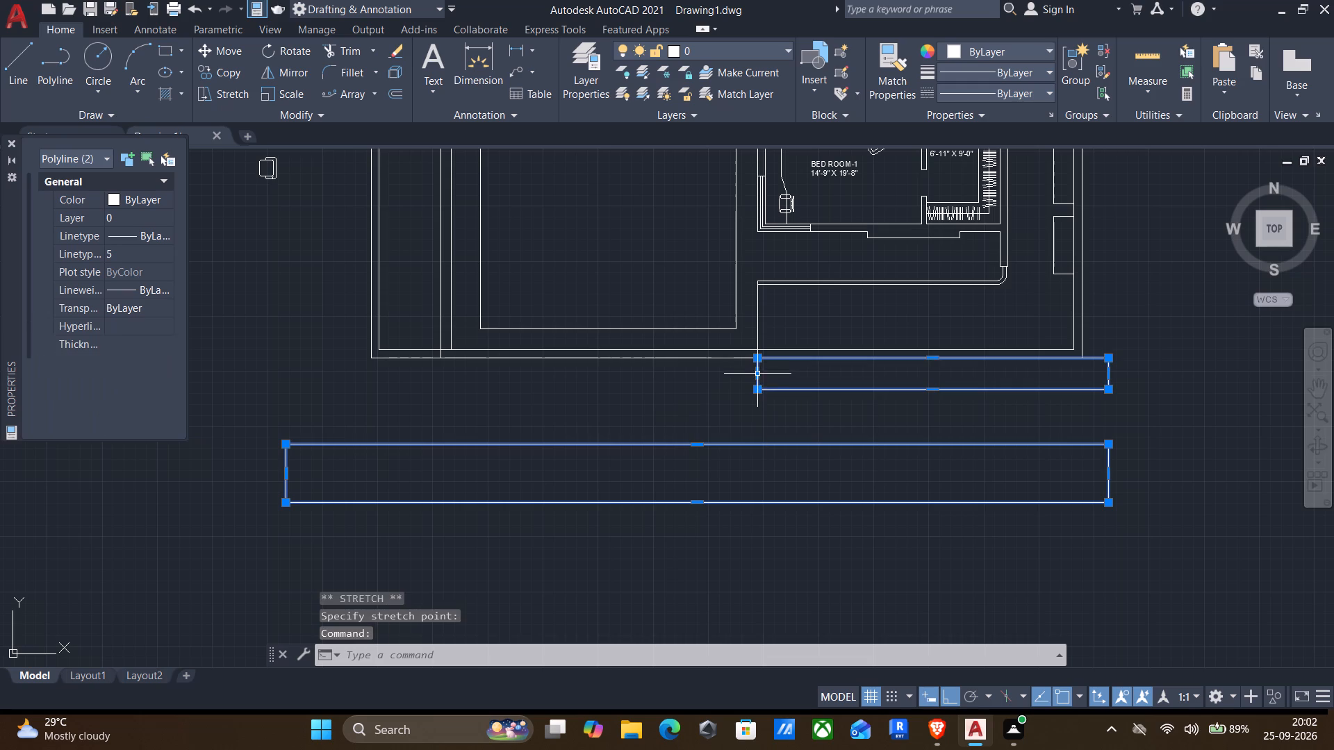
key(c)
key(o)
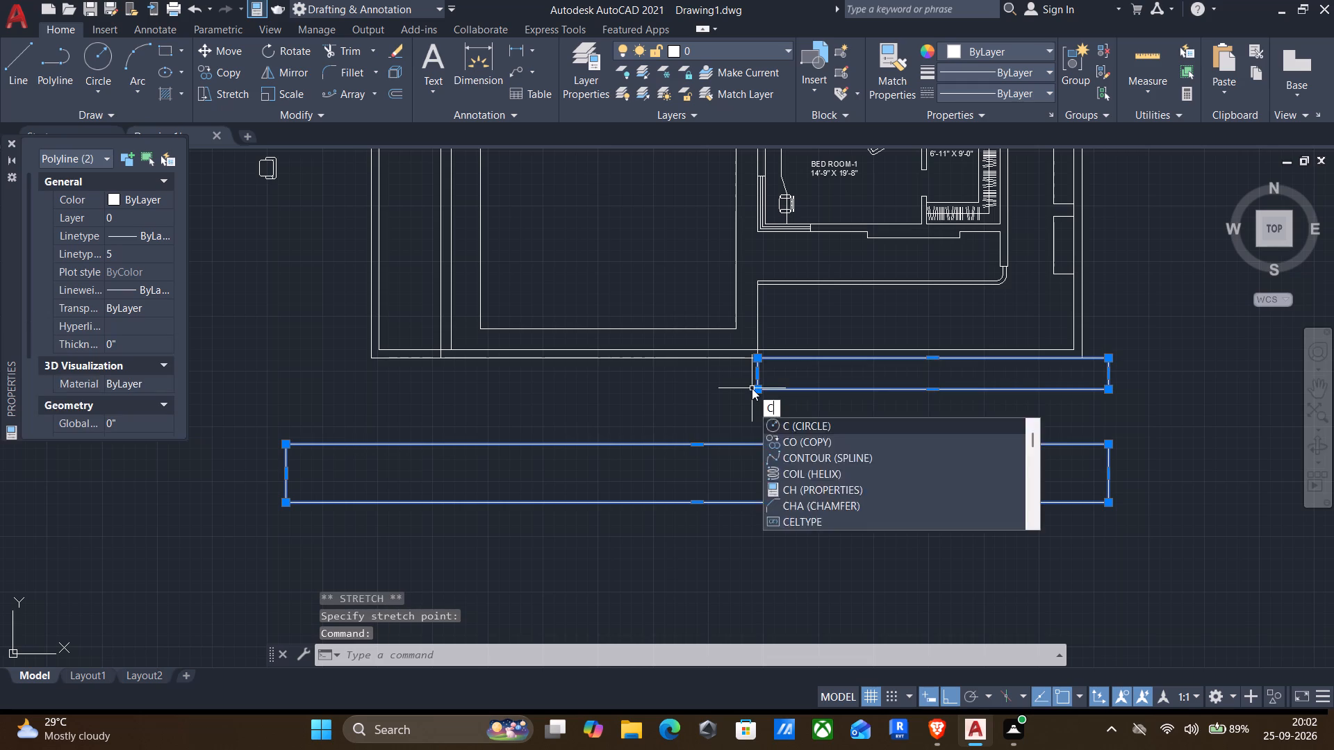
key(Return)
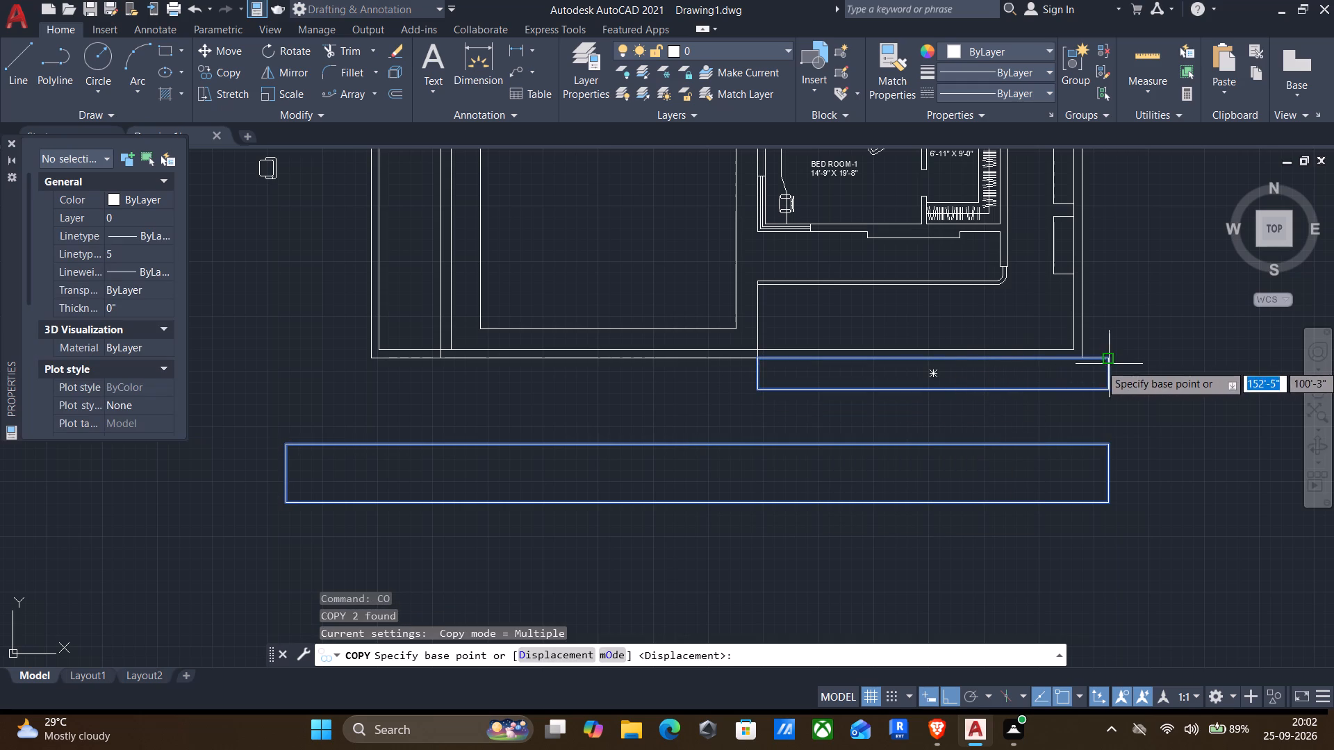
click(1110, 363)
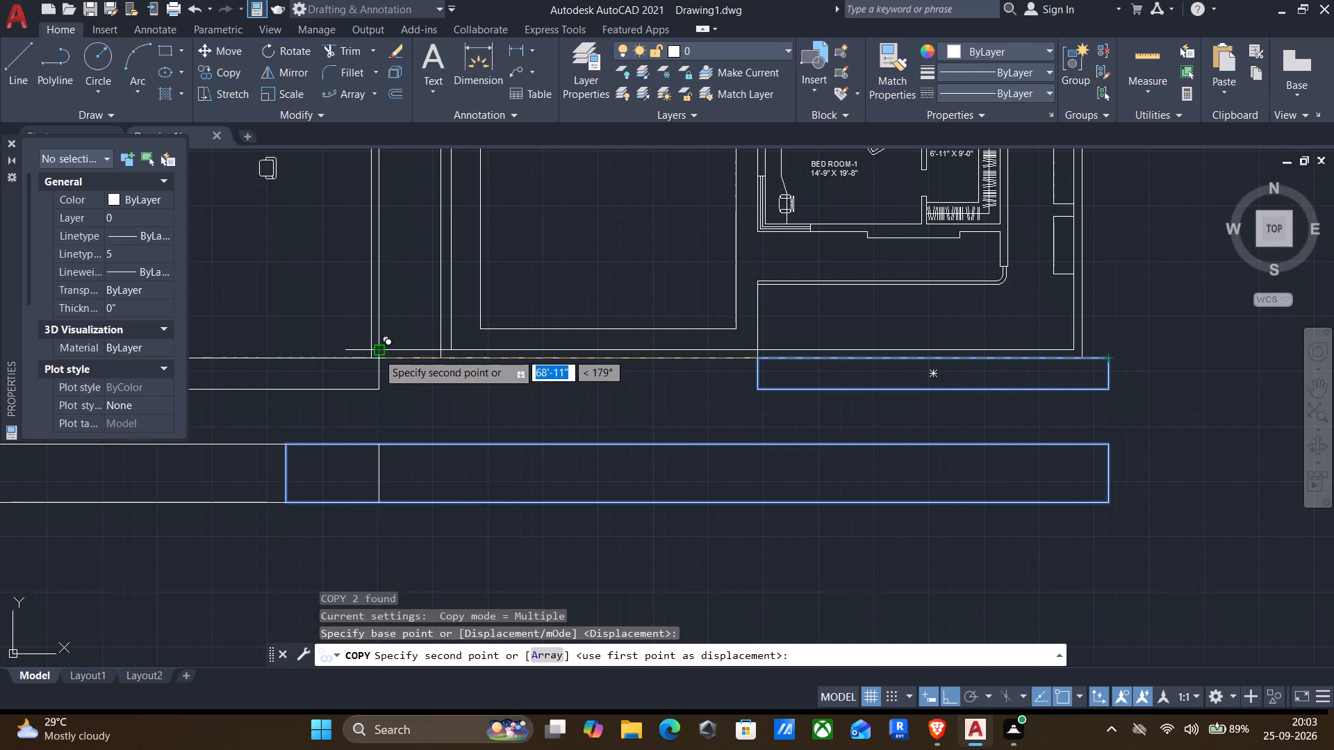
scroll(377, 353, up, 3)
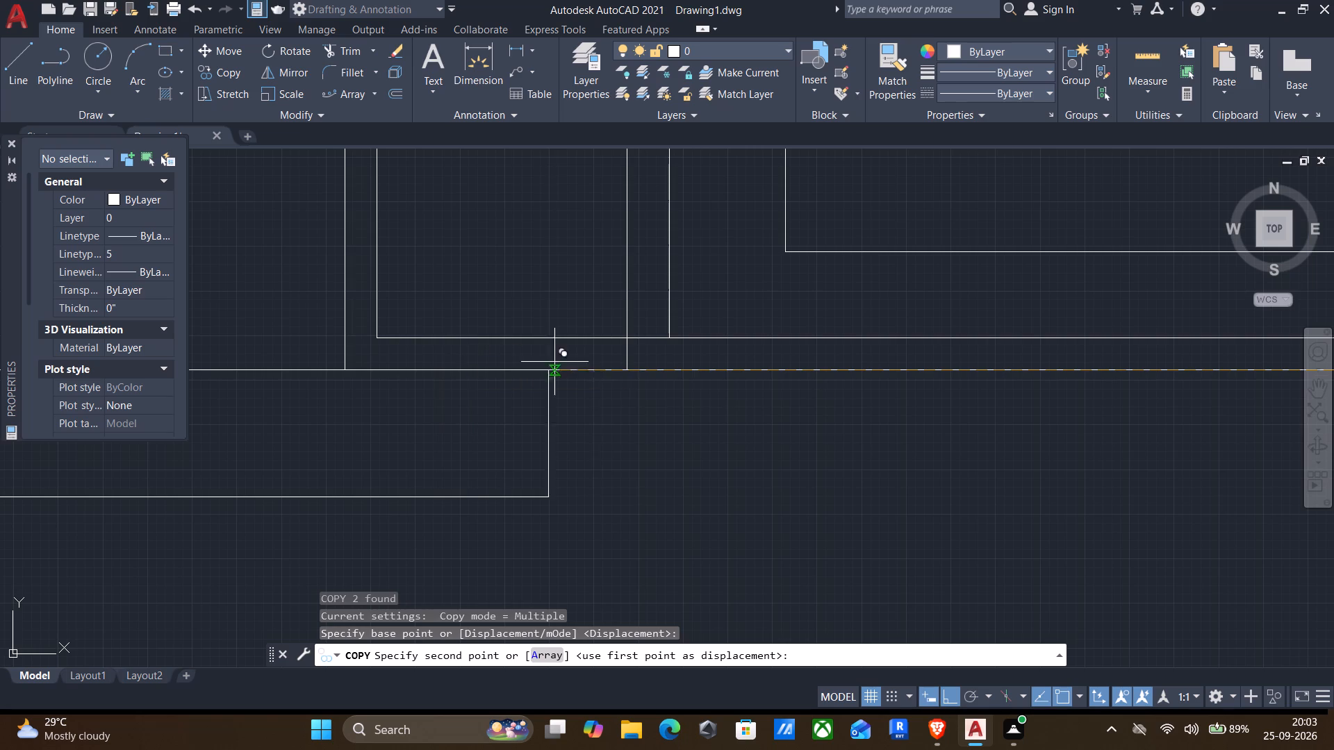
click(629, 372)
scroll(607, 411, down, 2)
middle_drag(604, 418, 732, 411)
scroll(733, 410, down, 1)
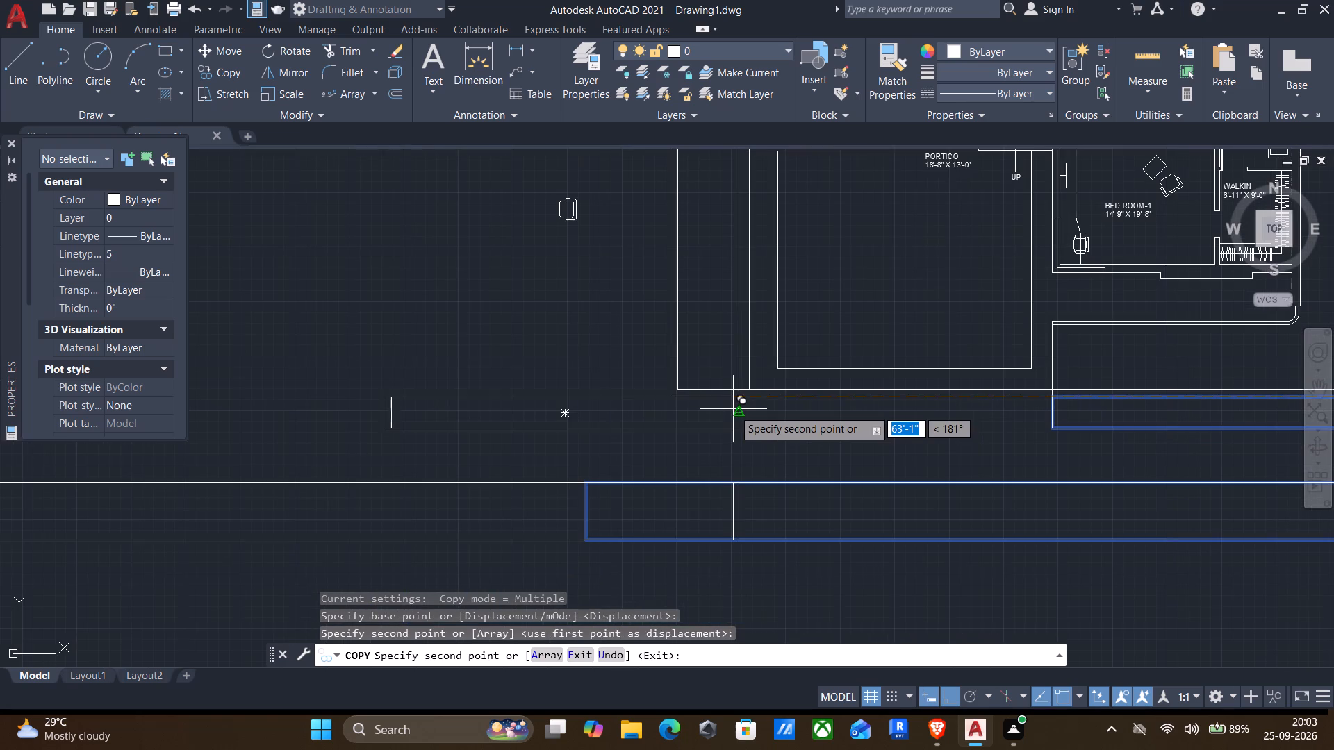
key(Escape)
Erase the copied long rectangle southwest of the plot.
scroll(457, 411, down, 2)
middle_drag(404, 476, 427, 474)
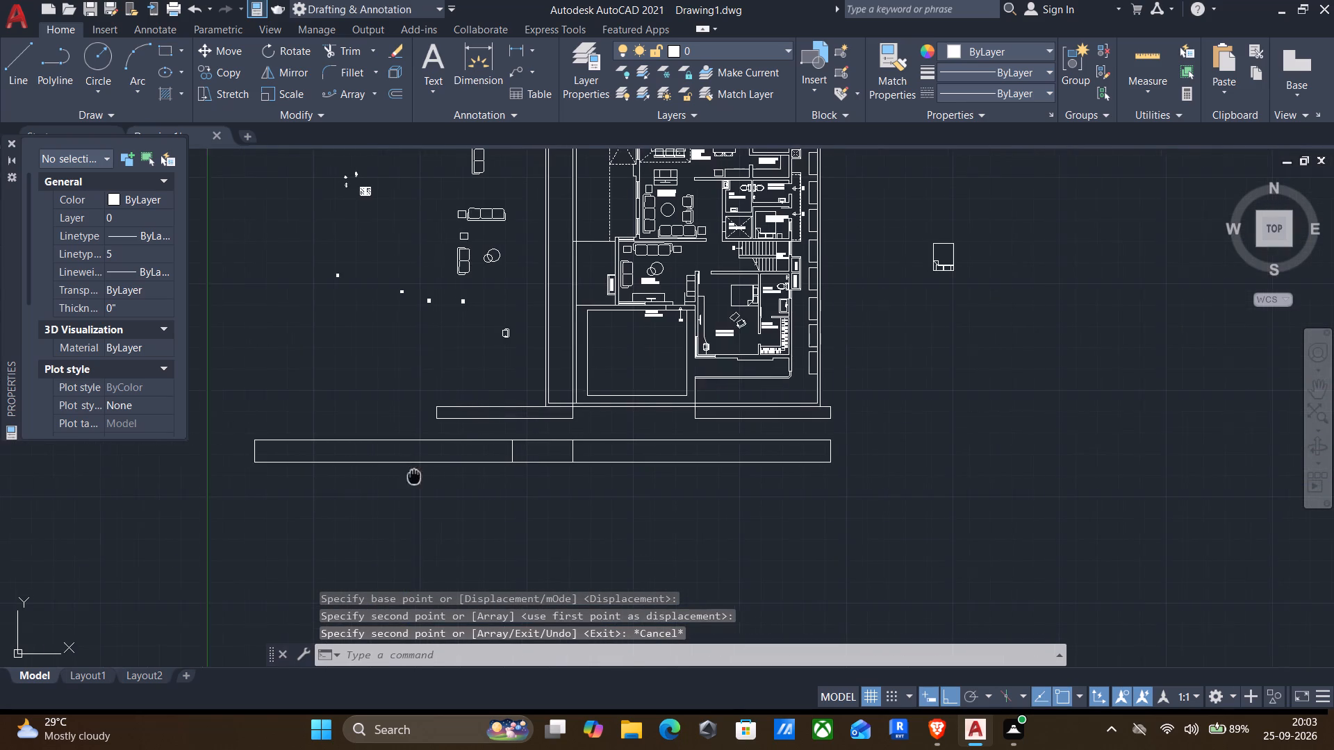
middle_drag(427, 474, 470, 467)
click(400, 453)
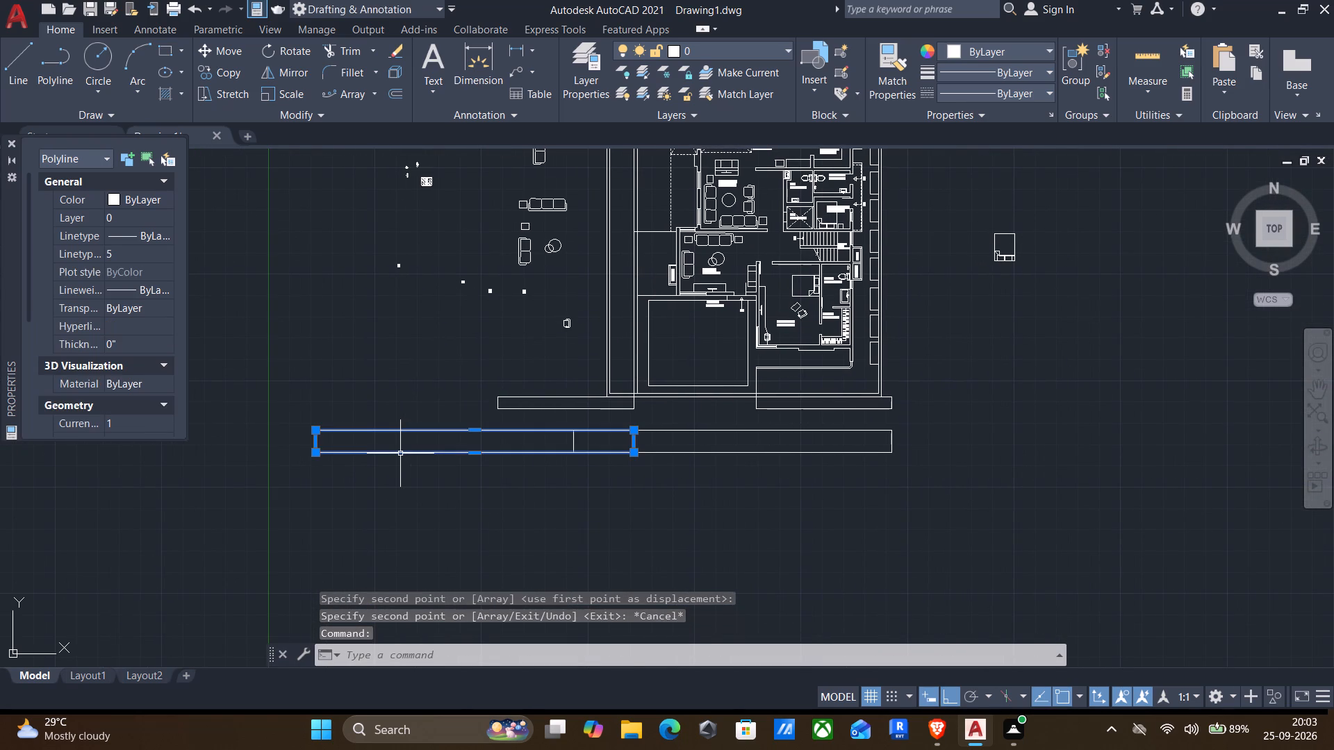
key(Delete)
Stretch the west edge of the copied short strip about 18' eastward to shorten it.
click(522, 407)
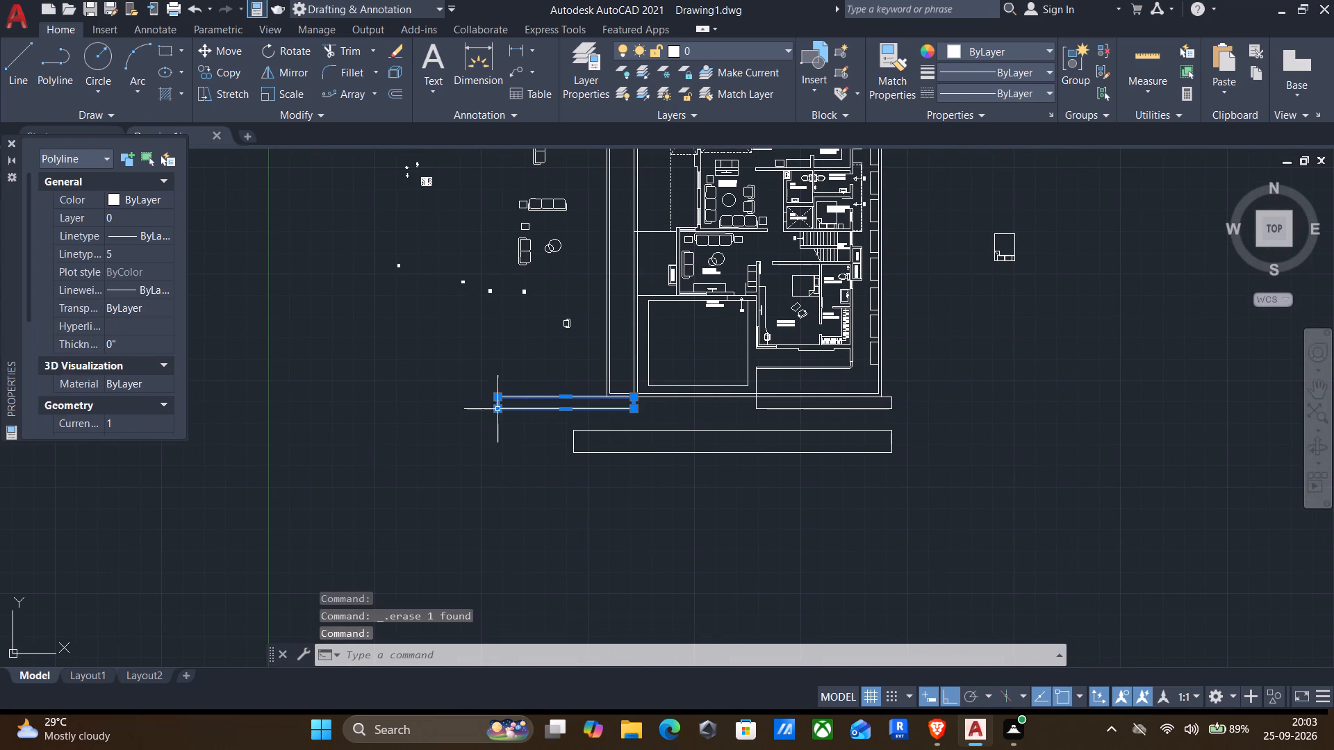
scroll(469, 419, up, 3)
drag(575, 358, 875, 365)
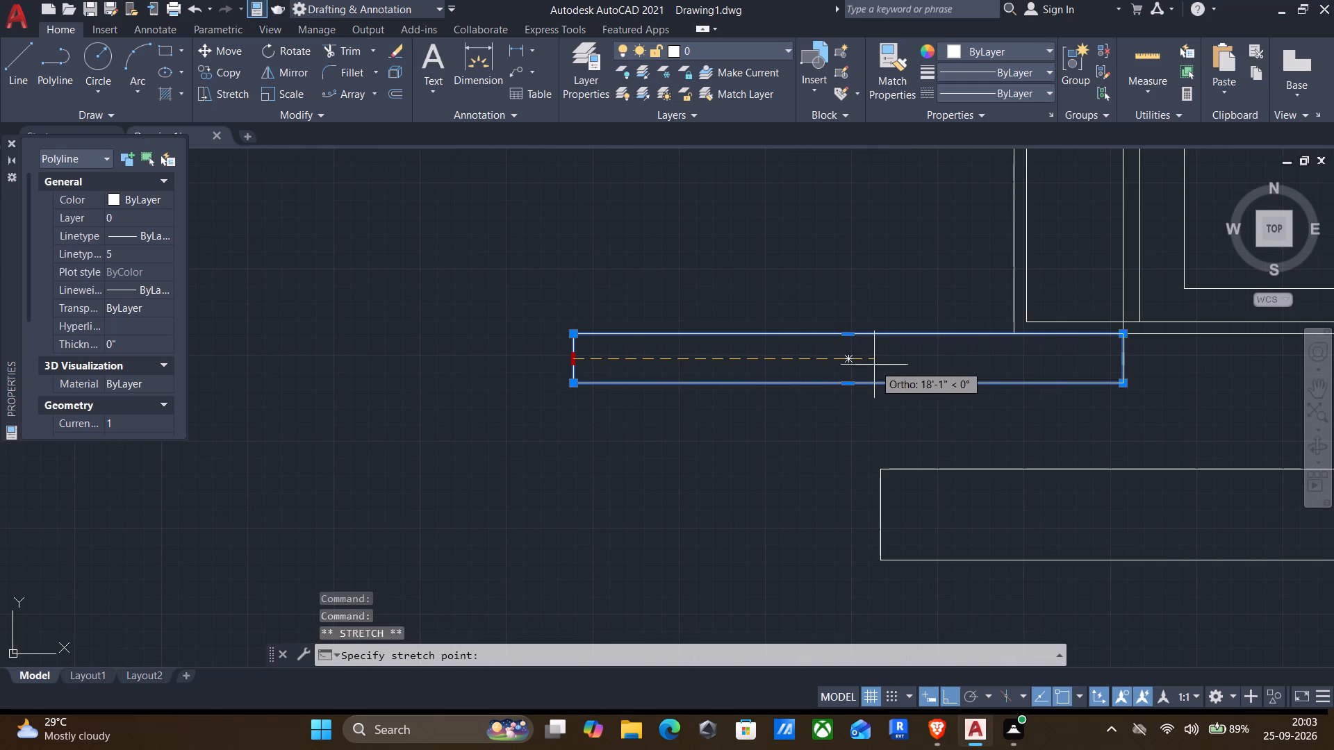
drag(875, 365, 874, 368)
click(866, 372)
scroll(859, 398, down, 2)
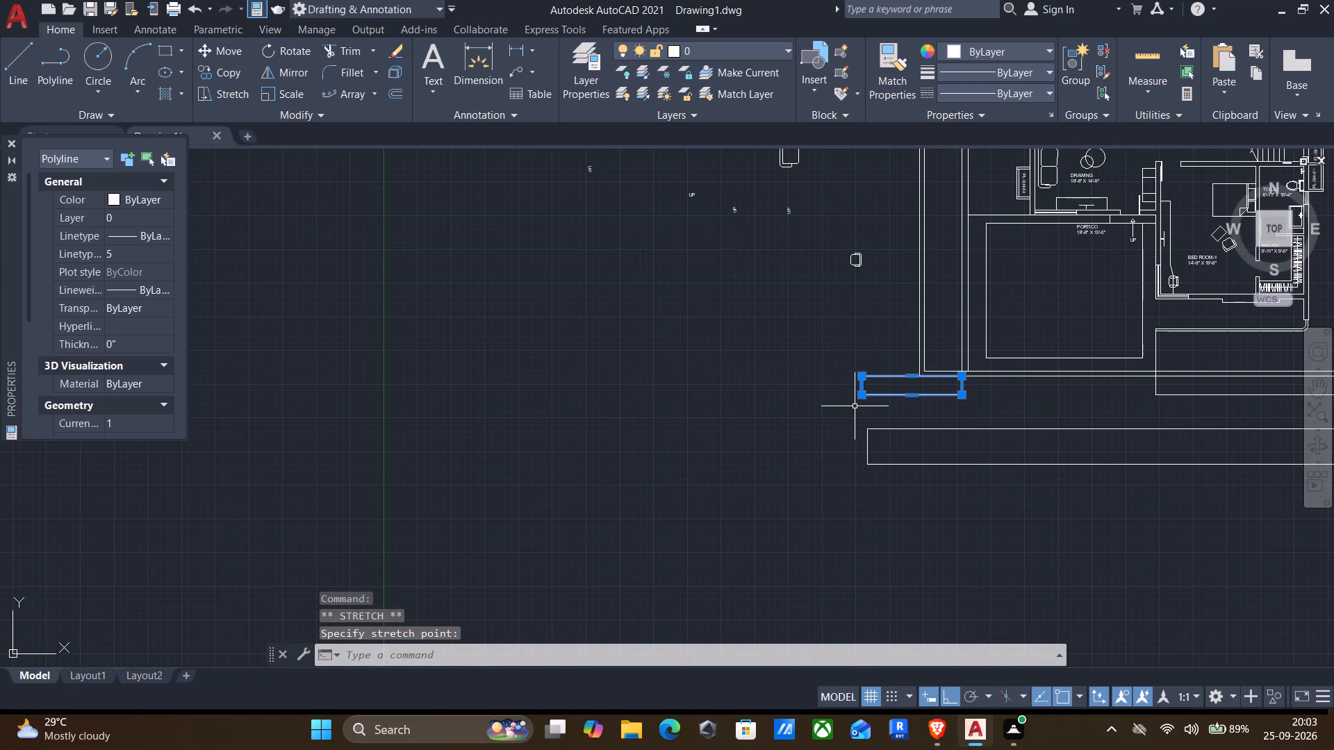
key(Escape)
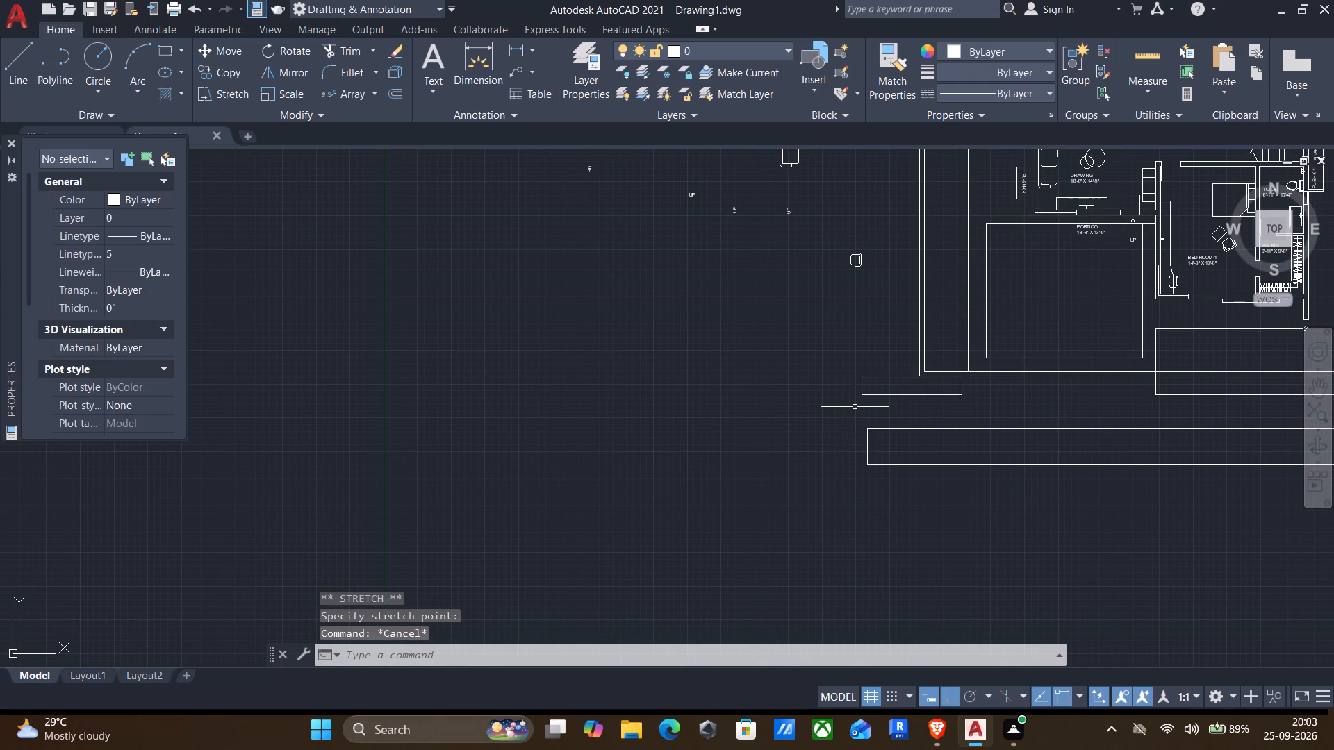
Copy the loose UP label west of the plan to just below the south boundary line, between the two short southern strips.
middle_drag(853, 408, 715, 381)
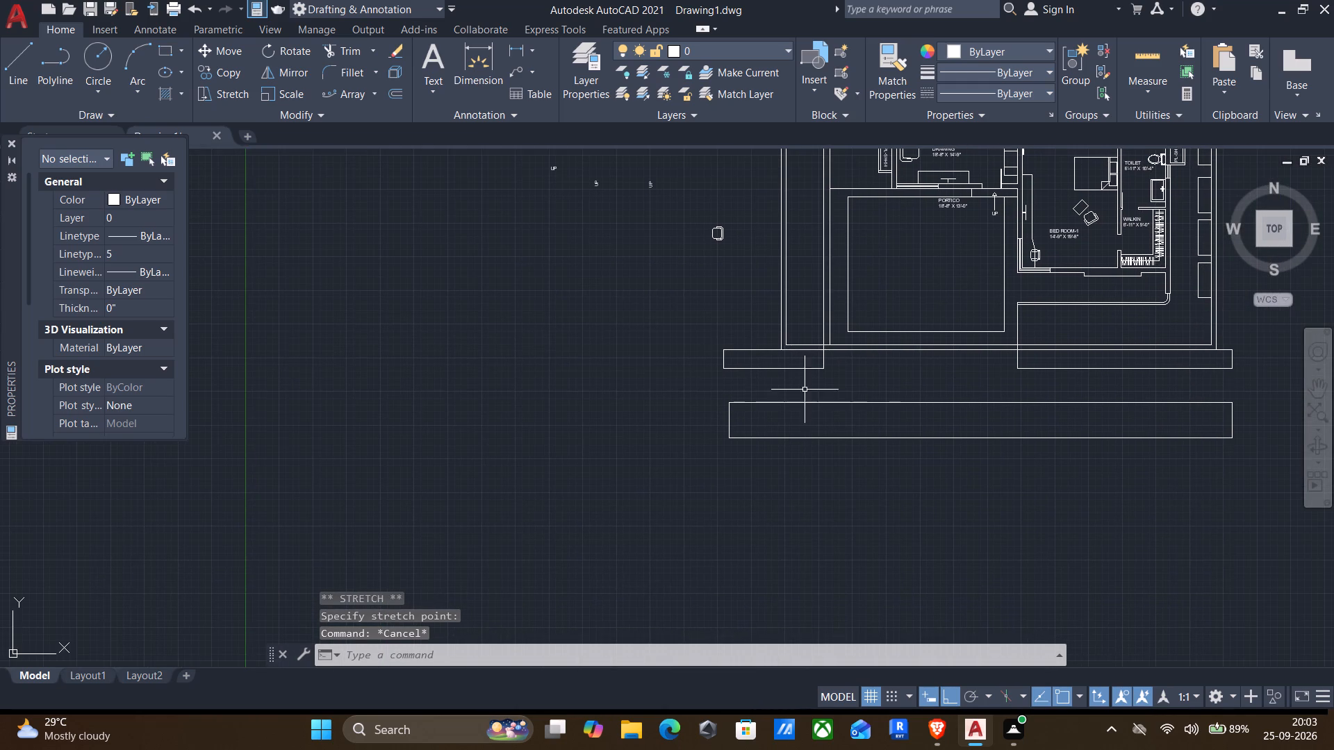
middle_drag(853, 396, 807, 412)
middle_drag(921, 380, 892, 404)
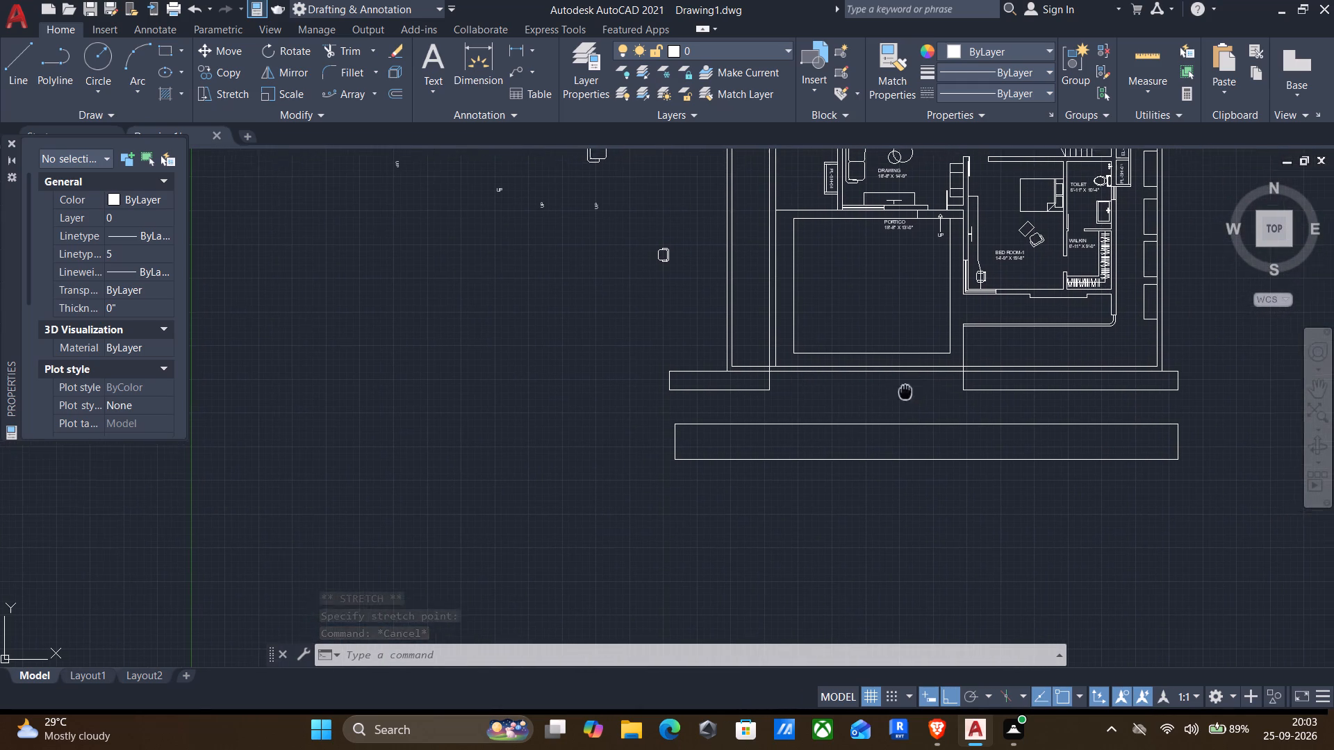
middle_drag(892, 404, 853, 449)
drag(394, 228, 401, 228)
click(467, 278)
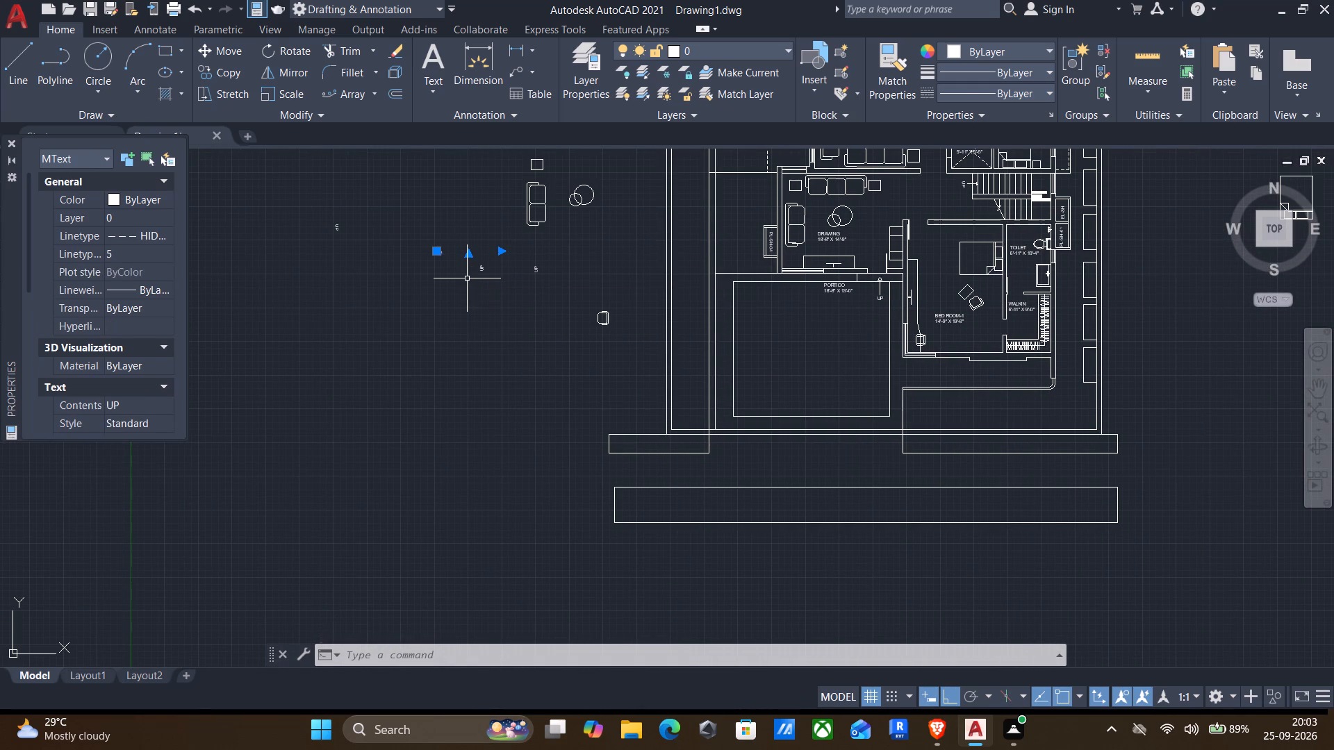
key(c)
key(o)
key(Return)
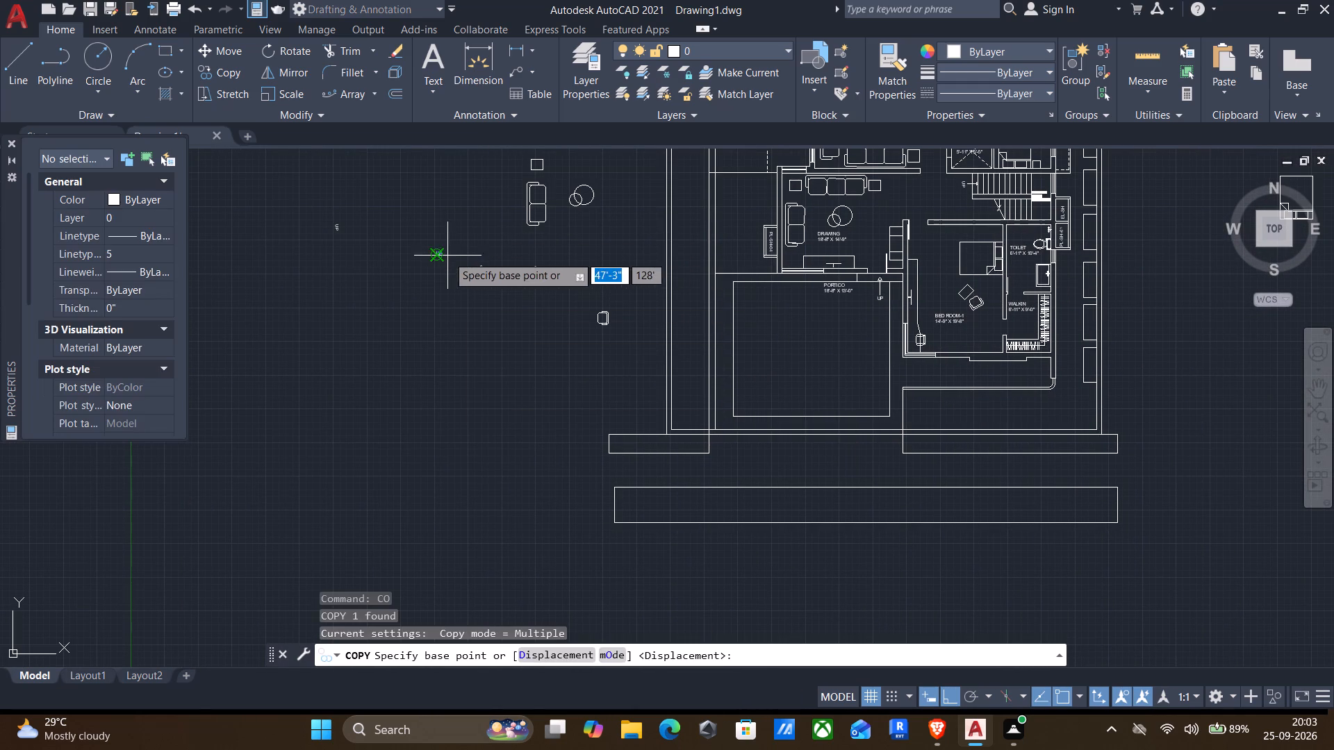
click(443, 255)
key(F8)
scroll(761, 453, up, 3)
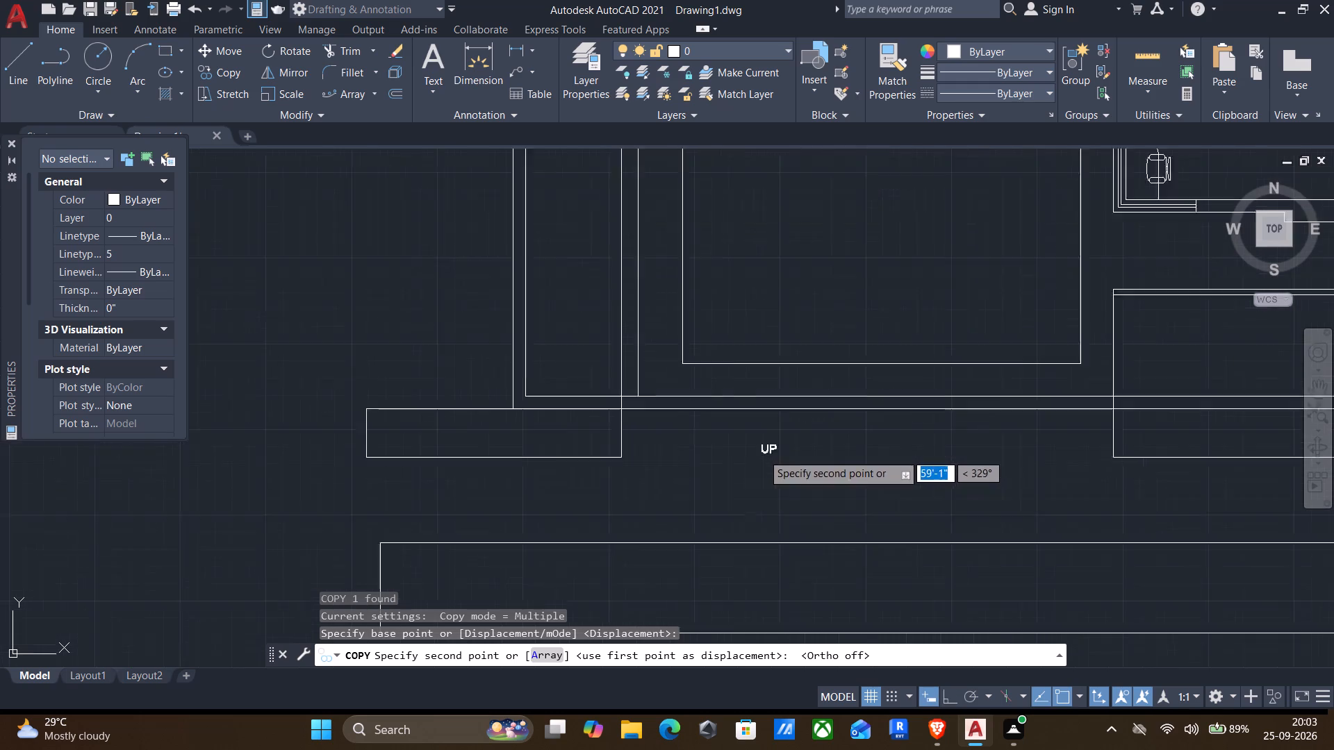
click(943, 437)
key(Escape)
Change the text of the copied UP label to ENTRY.
click(939, 441)
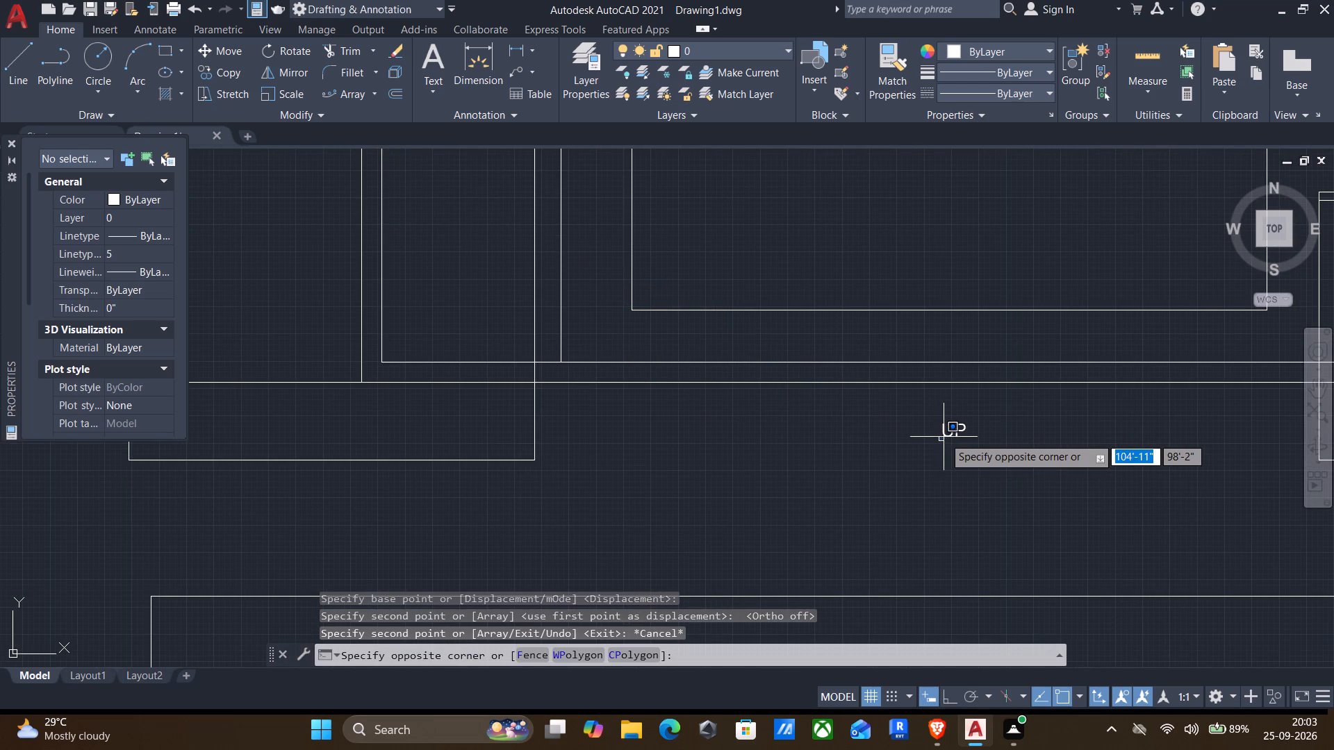
click(945, 438)
double_click(962, 433)
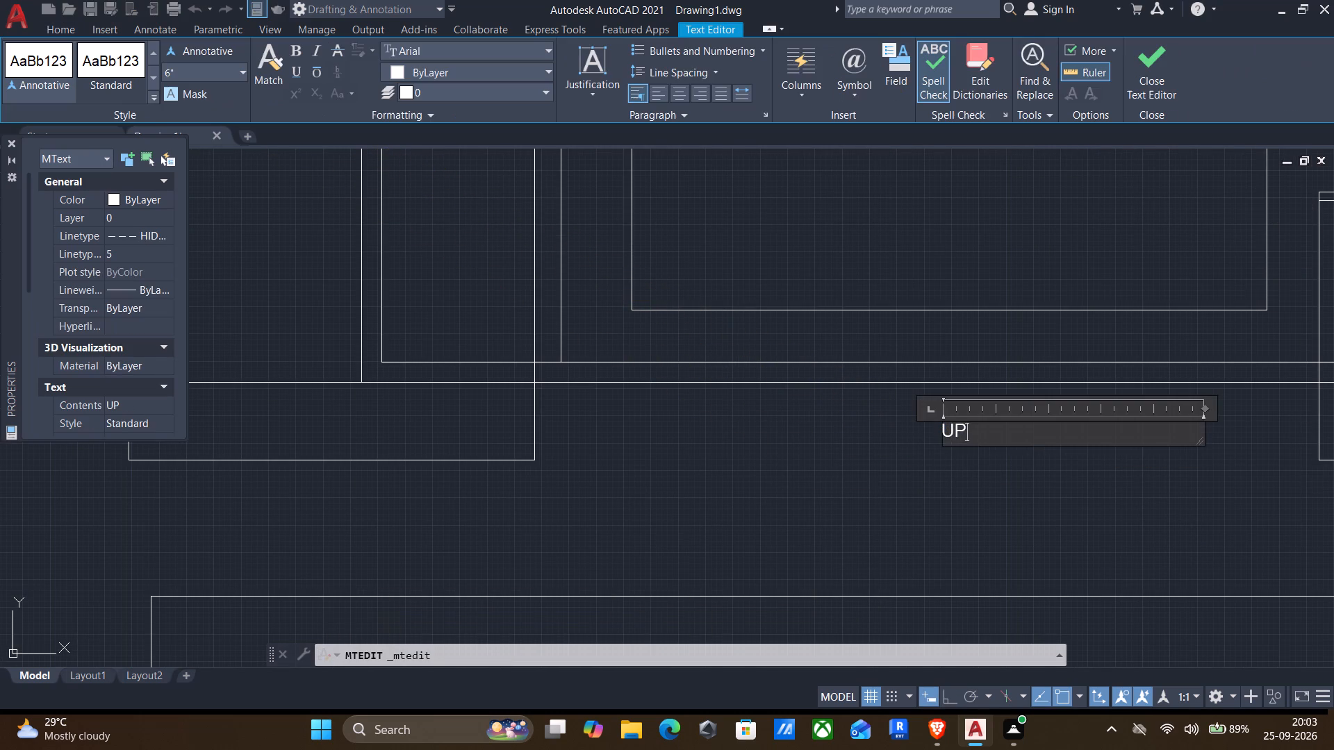
drag(969, 431, 741, 429)
text(ENT)
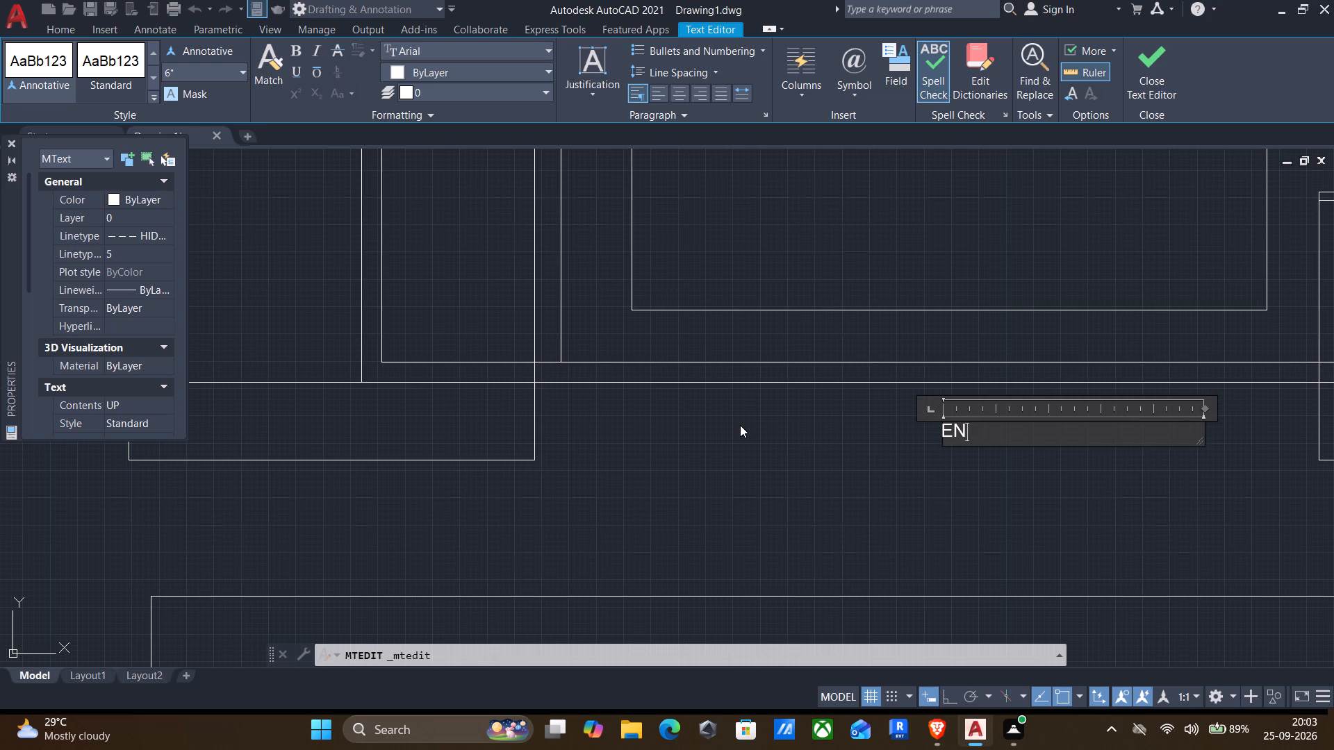
key(r)
key(y)
click(739, 426)
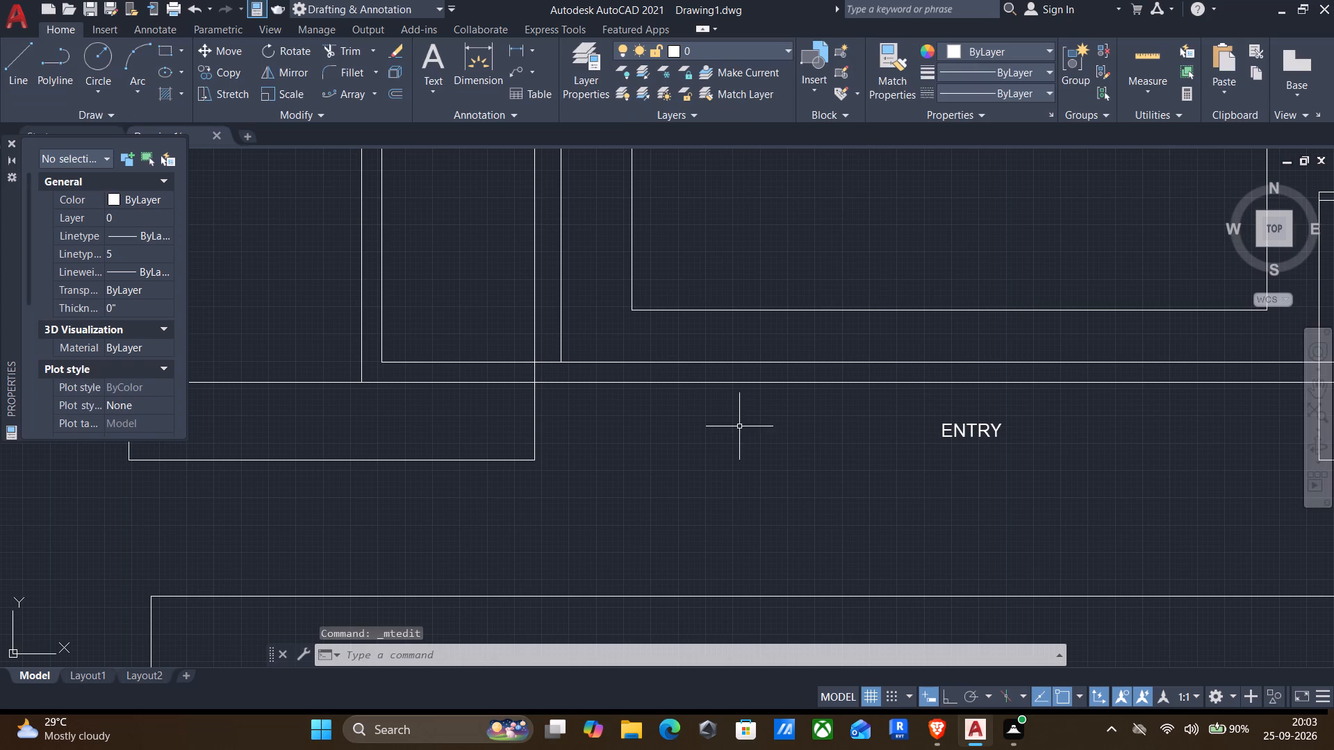
Draw a short vertical guide line, about 1' long, across the south boundary line above the ENTRY label.
key(l)
key(Return)
scroll(952, 387, up, 1)
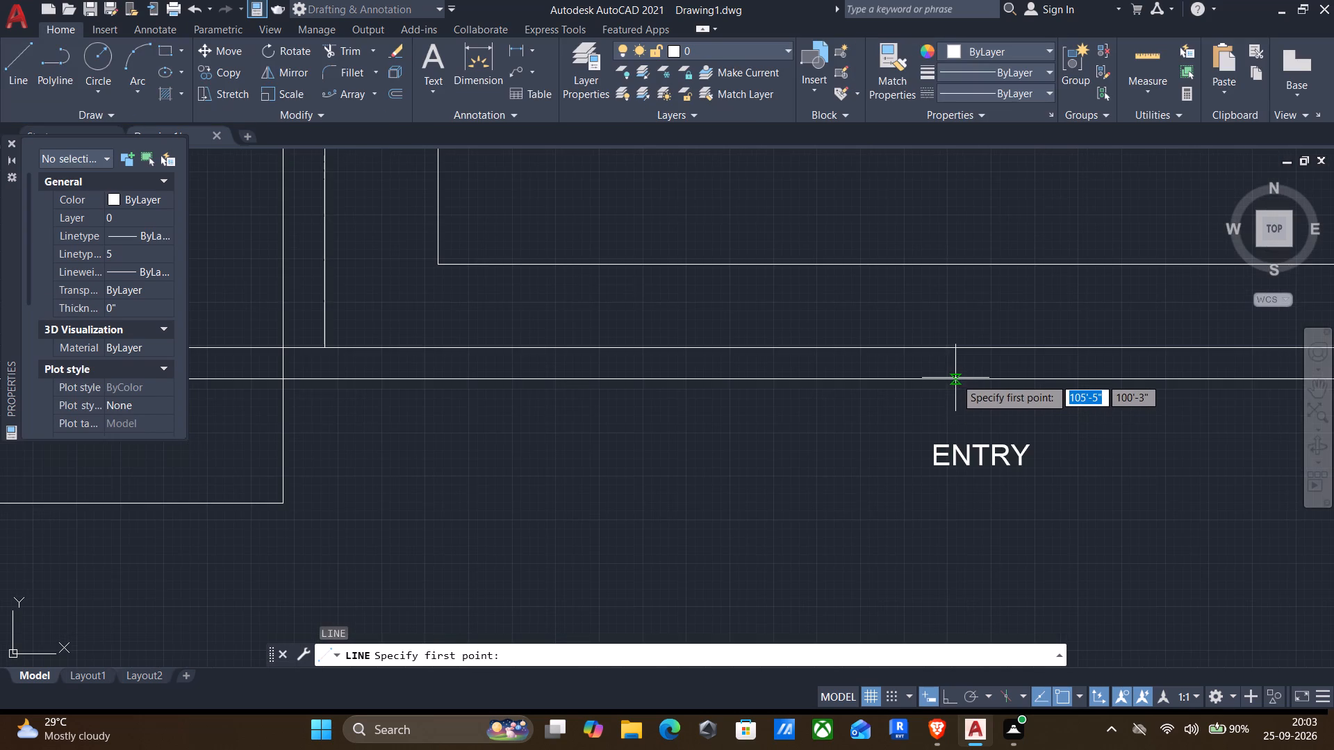
scroll(955, 378, up, 2)
click(949, 332)
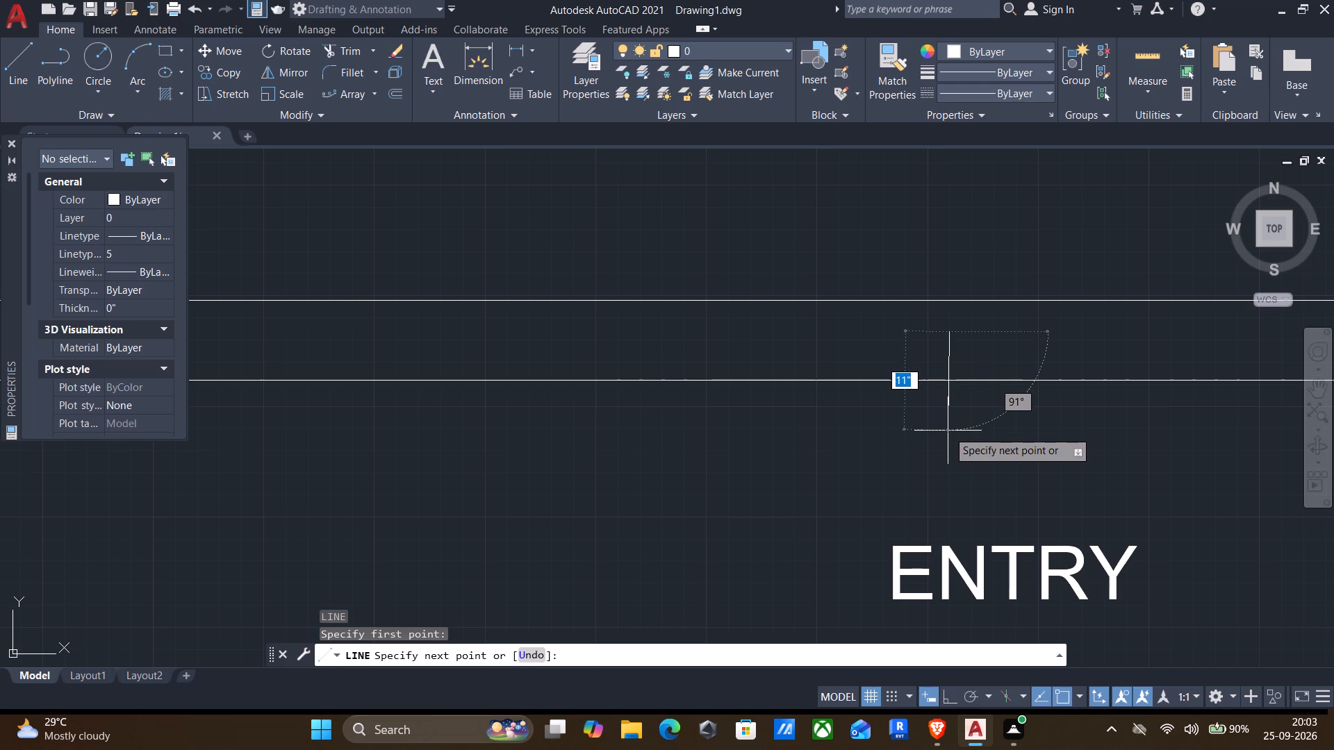
key(F8)
click(952, 443)
key(Return)
Form an arrowhead by drawing a diagonal from the guide line's top end to the outer south boundary line and mirroring it about the guide.
key(Return)
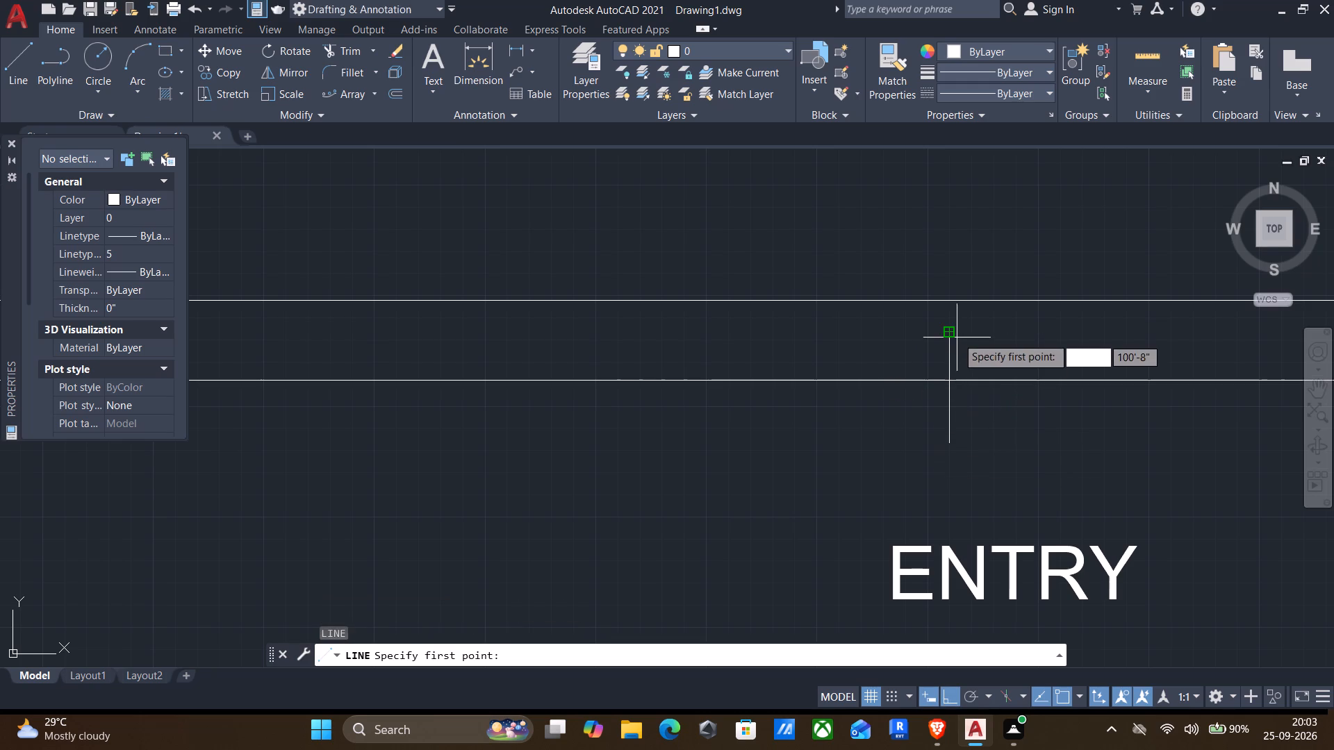
click(952, 336)
click(905, 382)
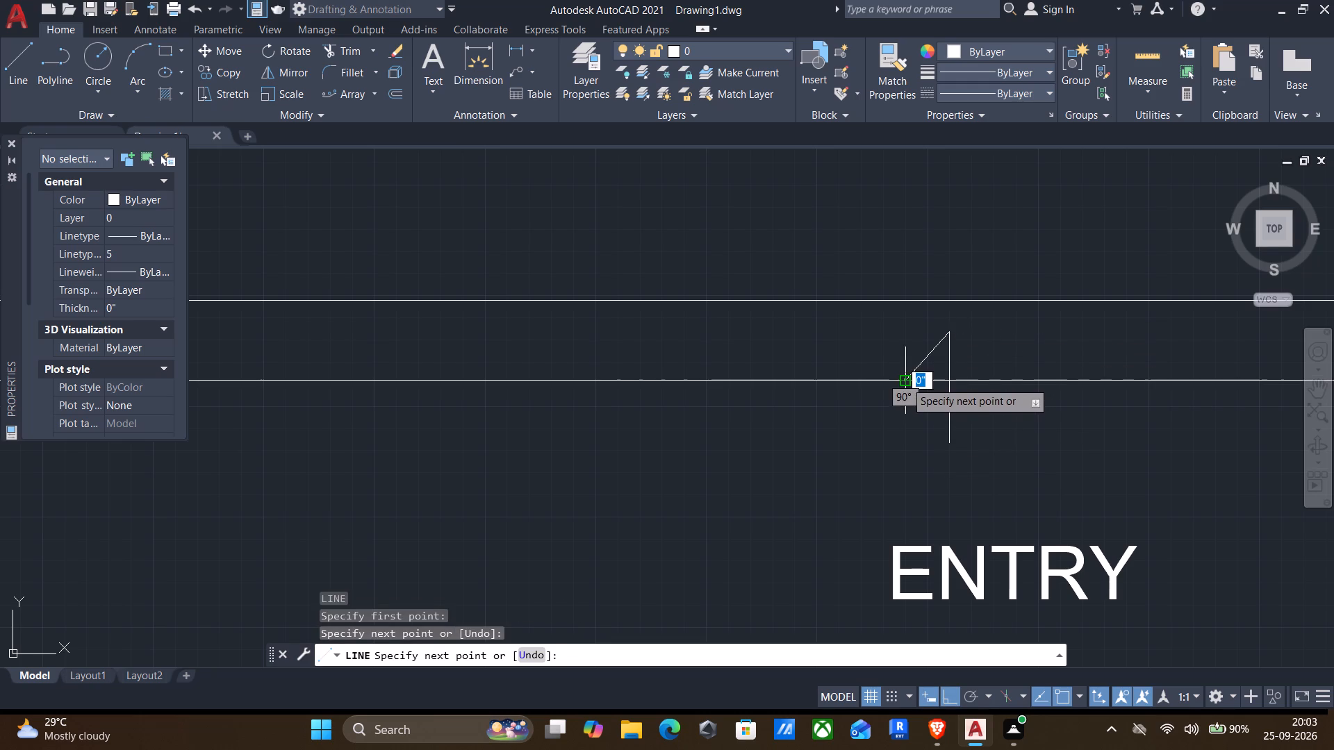
key(Return)
click(880, 322)
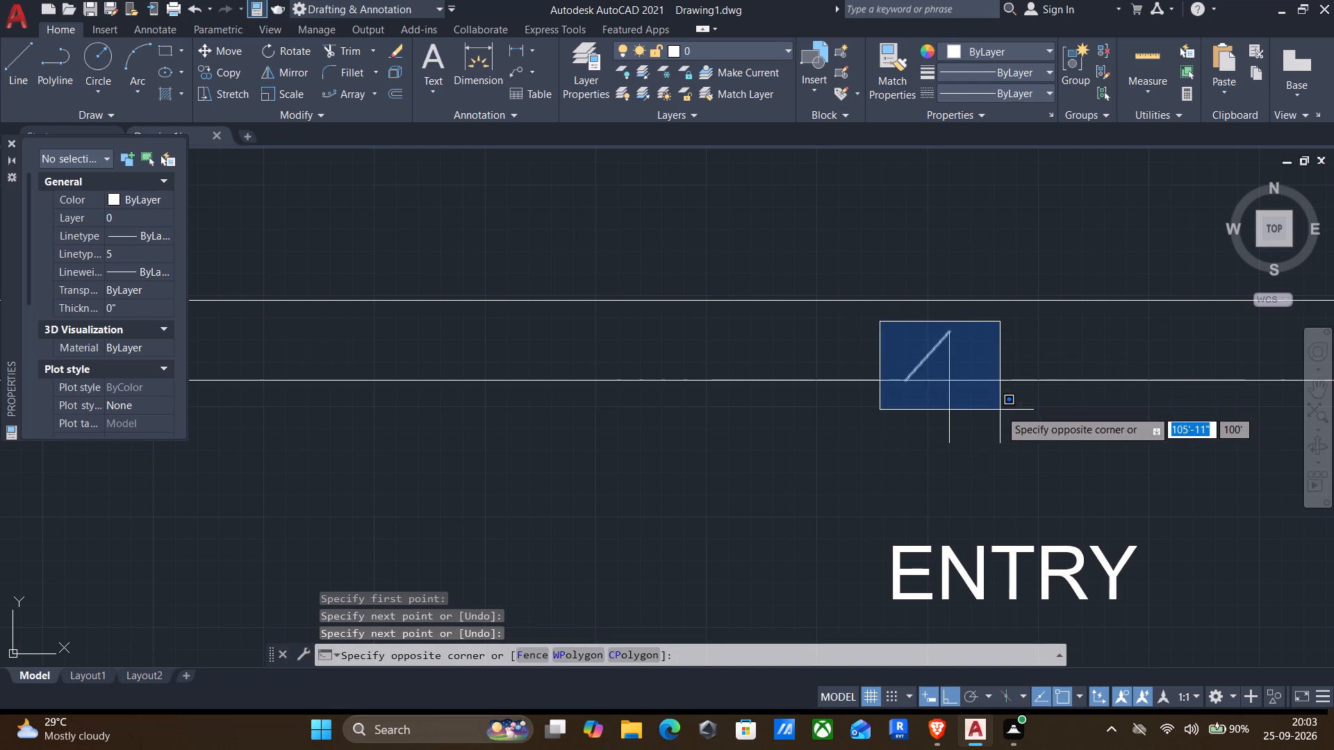
click(1000, 410)
key(m)
key(i)
key(Return)
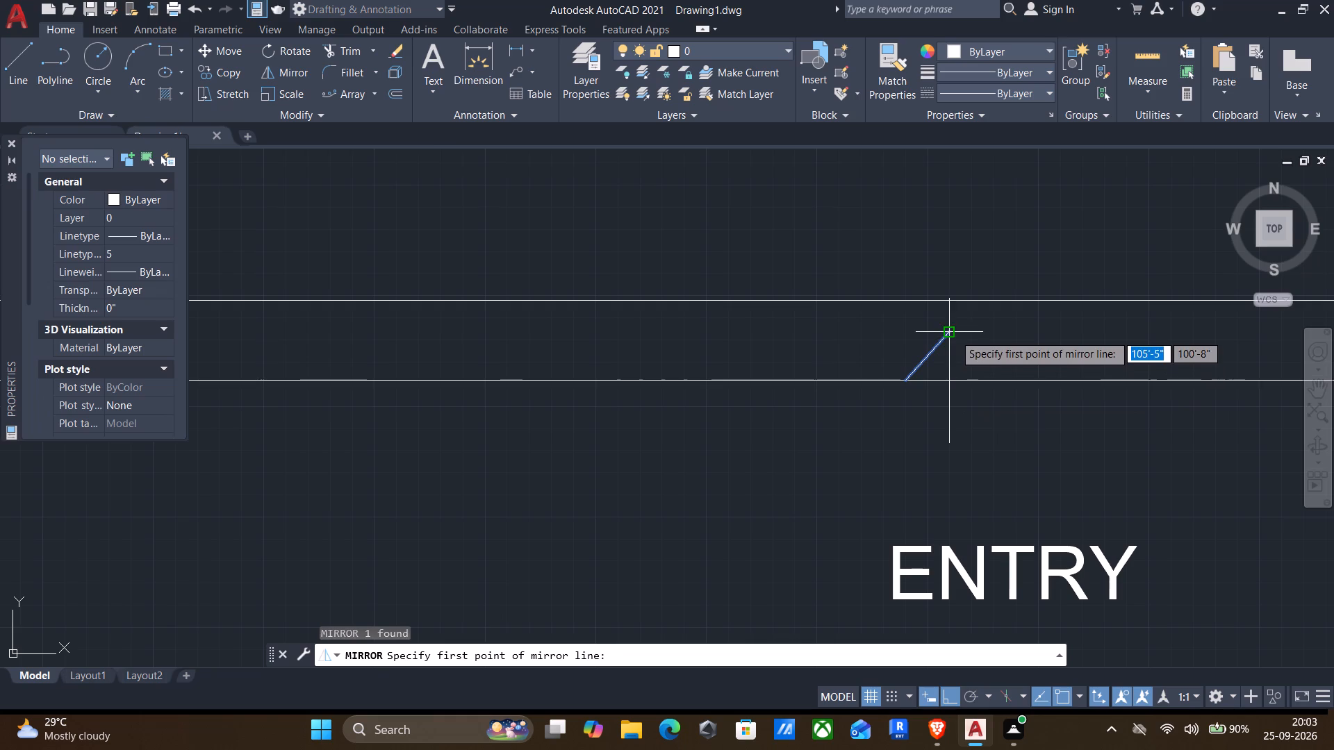
click(953, 333)
click(949, 381)
key(Return)
Erase the vertical guide line, leaving only the arrowhead above the ENTRY label.
click(962, 409)
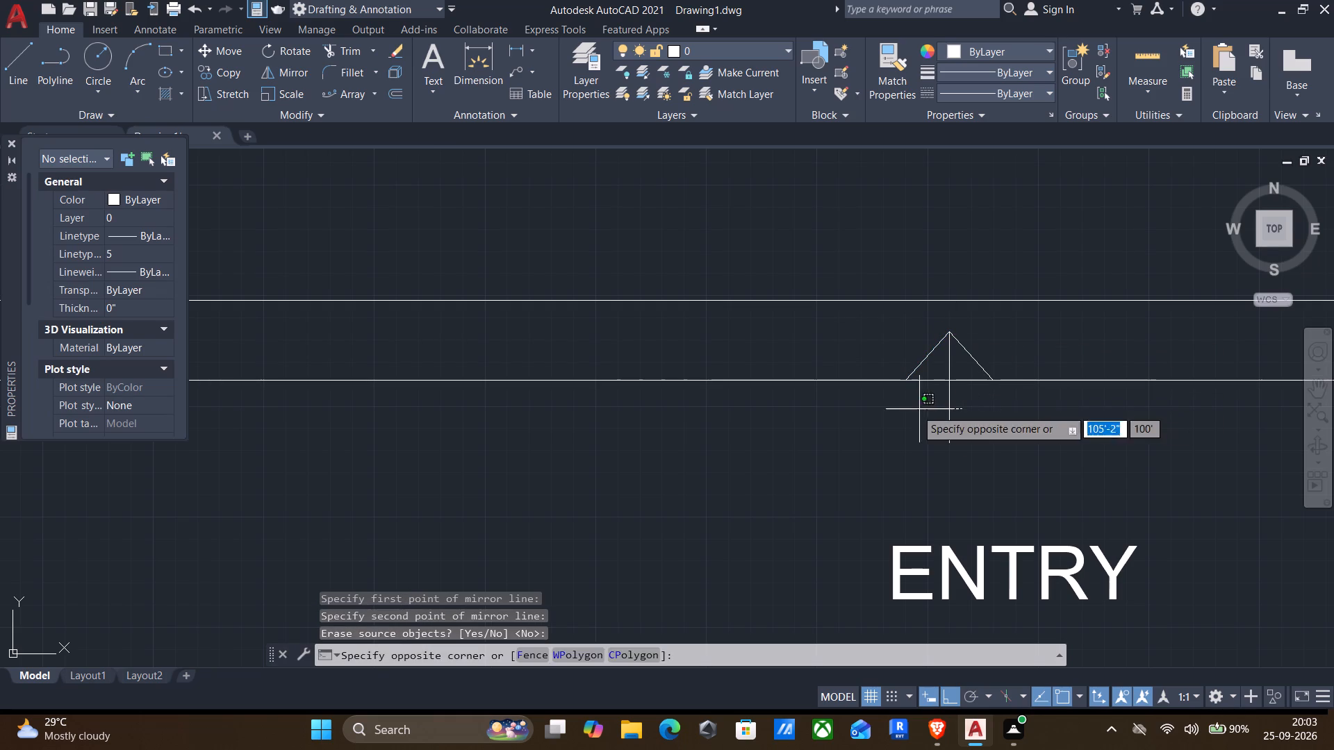
click(897, 411)
key(F12)
scroll(915, 442, down, 2)
key(Delete)
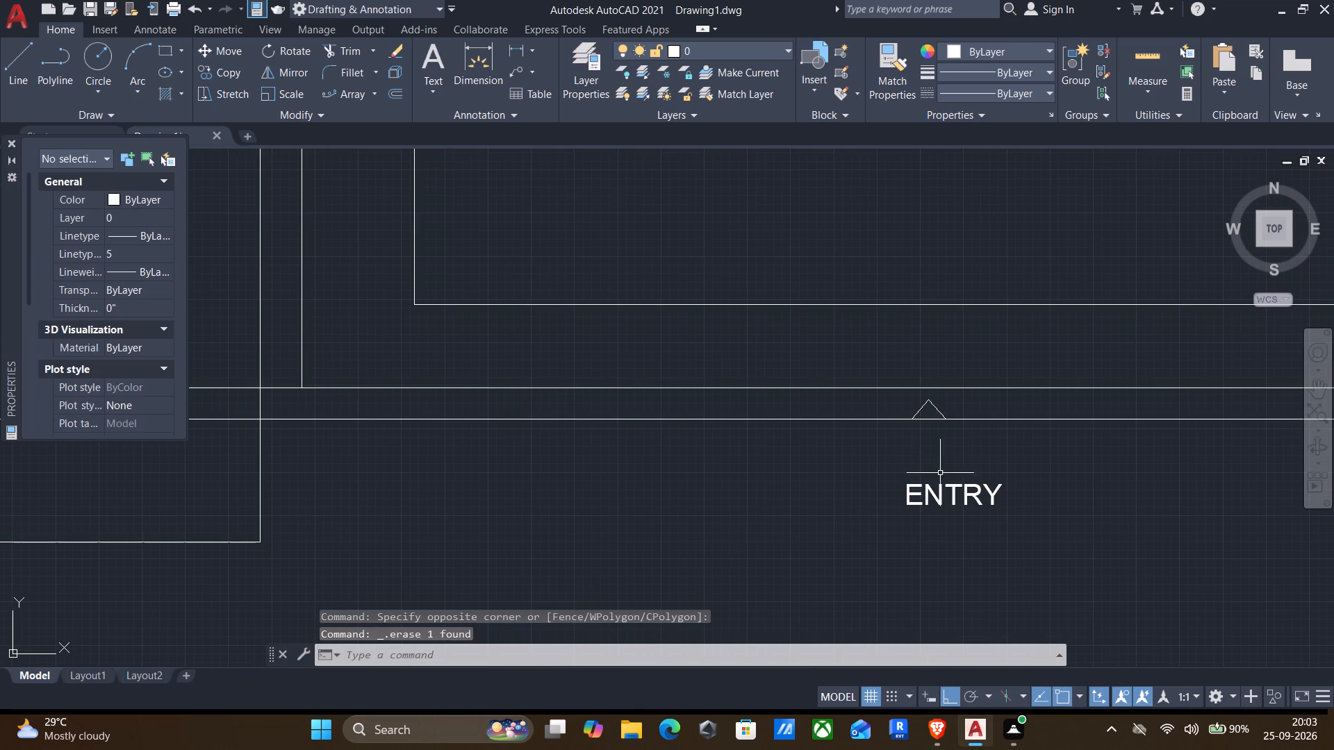
Move the ENTRY label up and slightly west so it sits centred just below the arrowhead.
click(877, 436)
click(1051, 551)
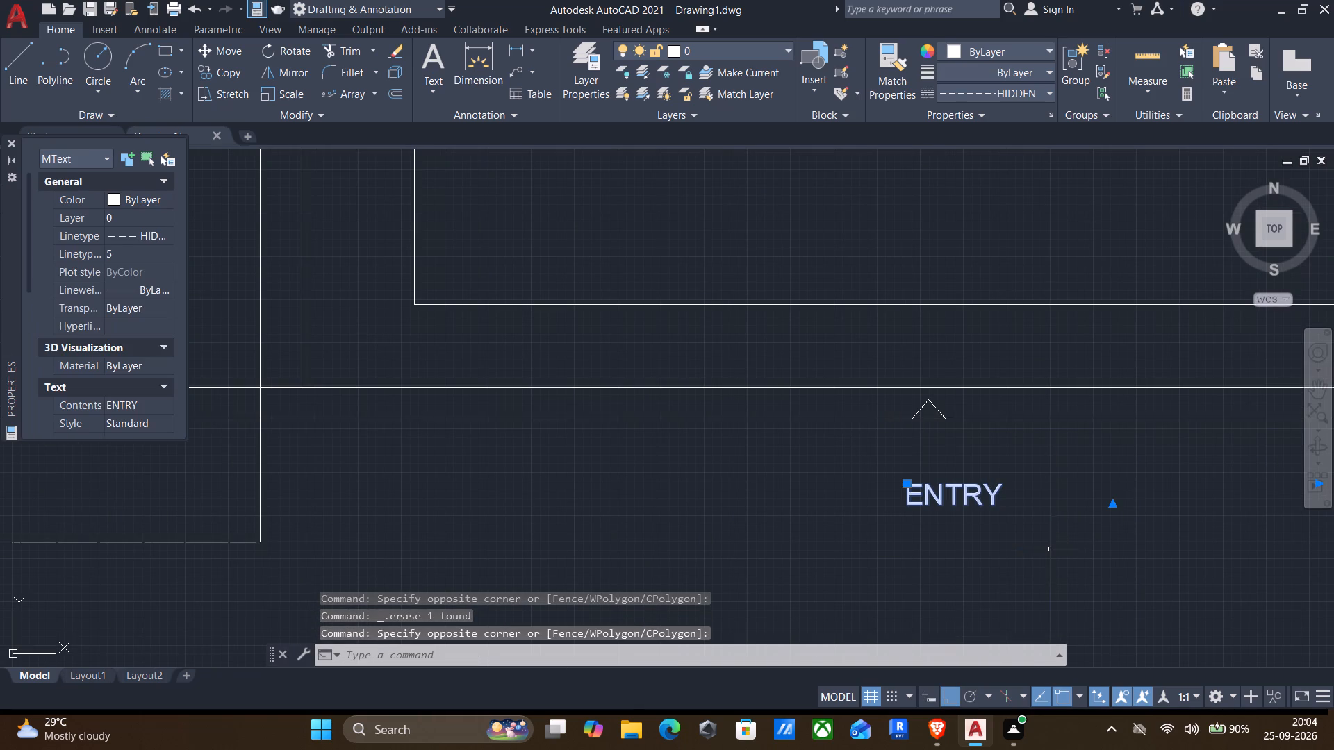
key(m)
key(Return)
drag(946, 494, 942, 481)
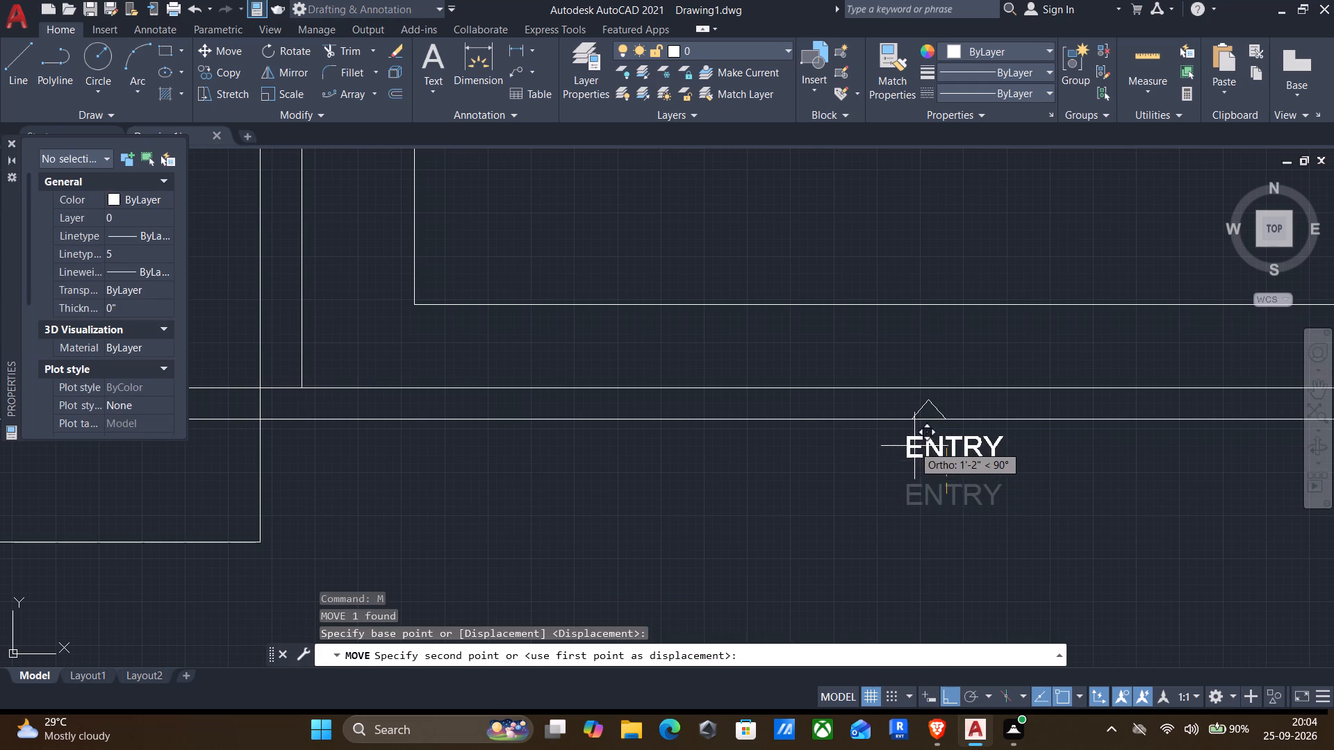
key(F9)
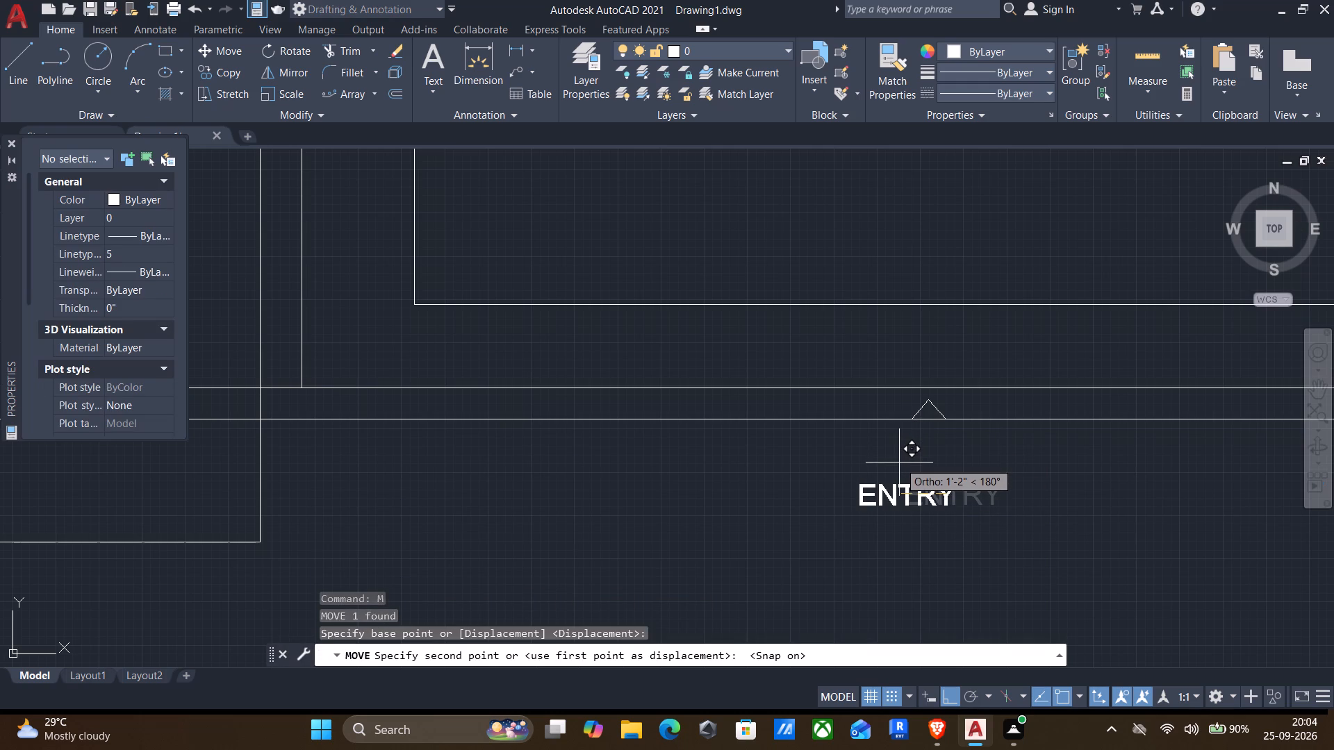
key(F9)
key(F10)
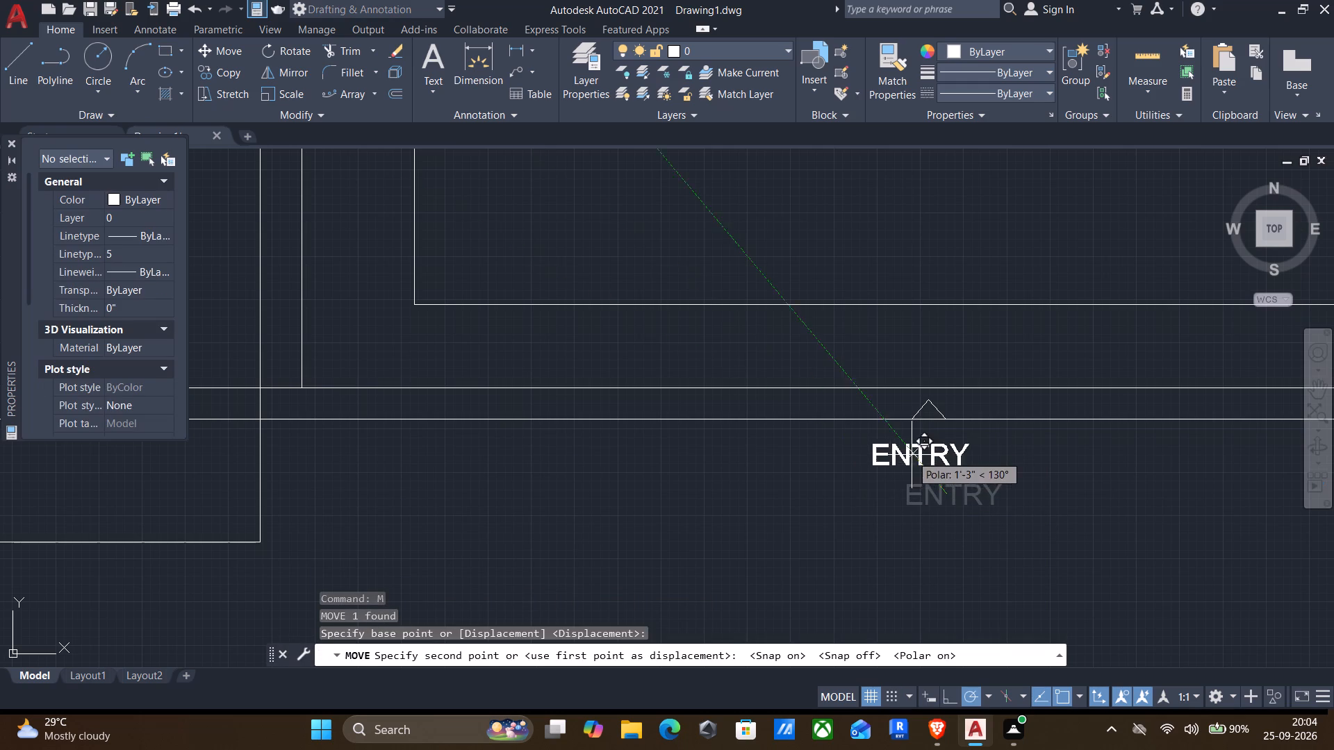
click(924, 447)
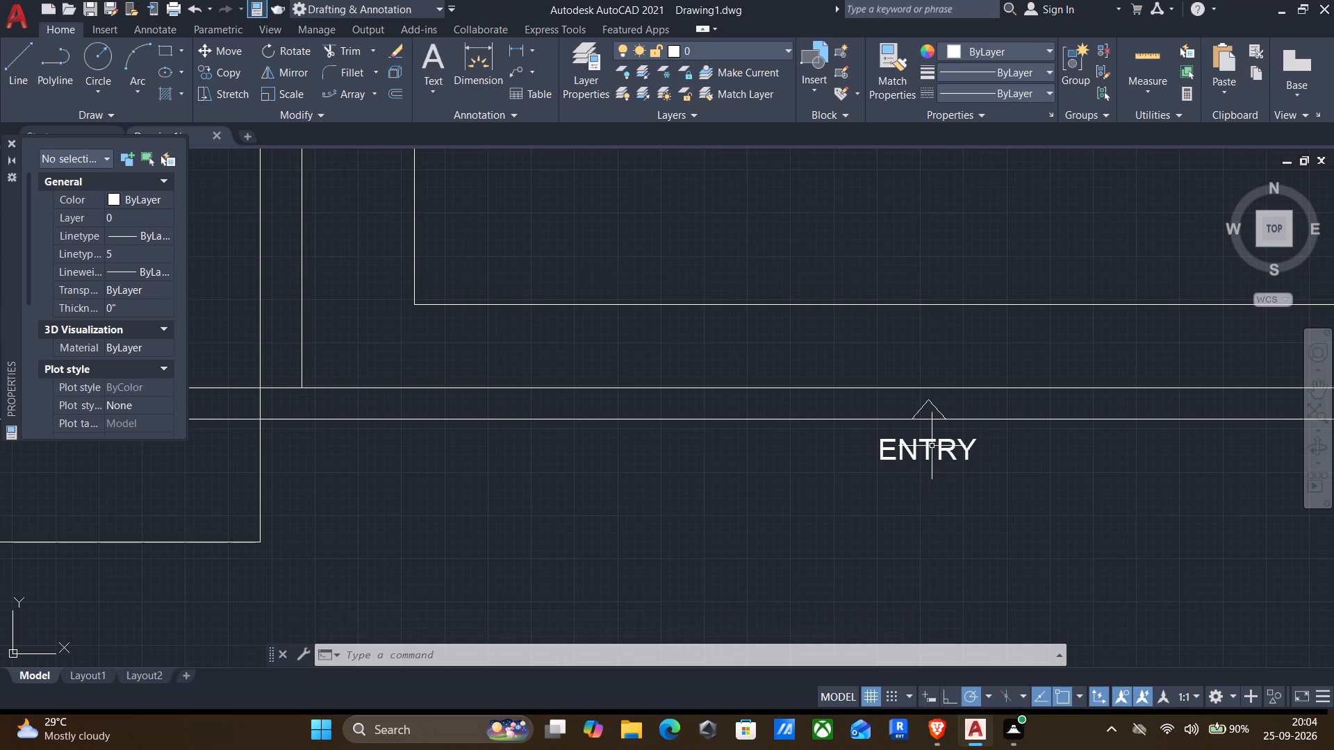
Fillet the southwest corner of the eastern short strip with a 3" radius.
scroll(847, 483, down, 3)
middle_drag(969, 515, 903, 474)
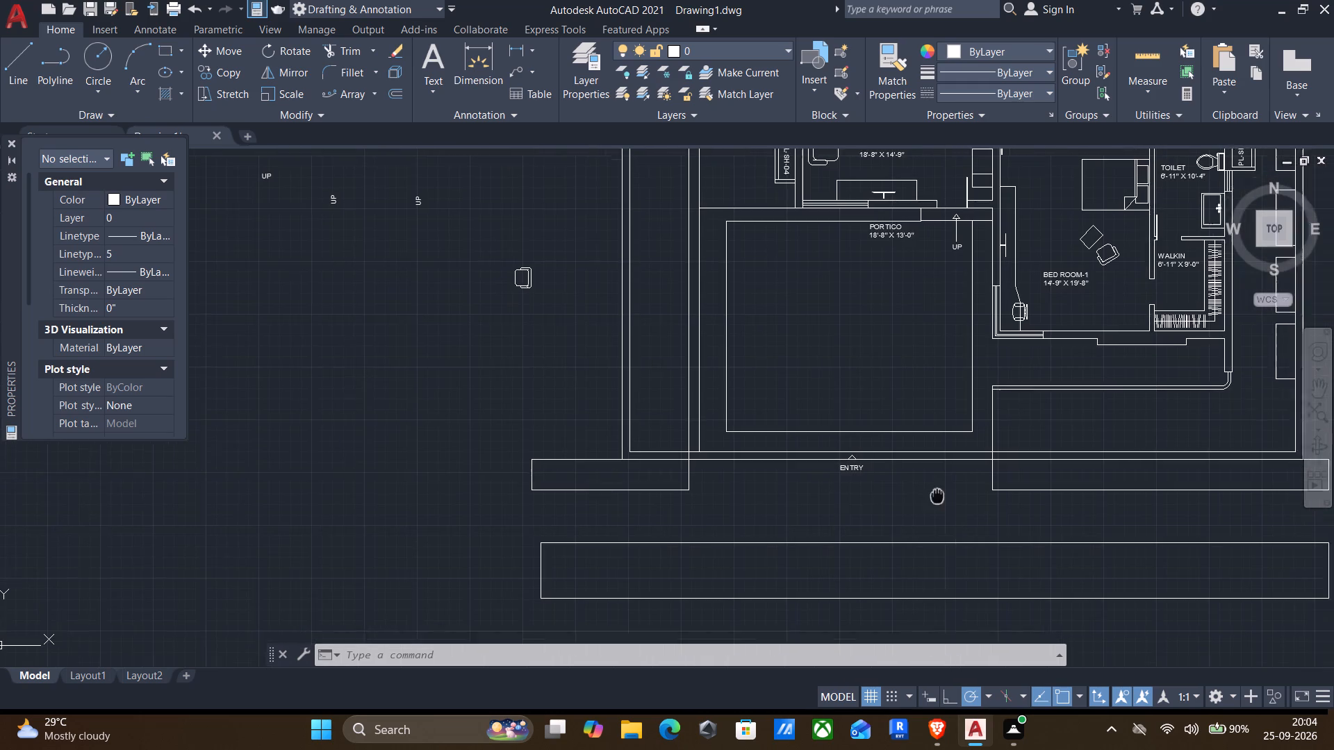
middle_drag(903, 474, 865, 450)
middle_drag(891, 417, 830, 423)
key(f)
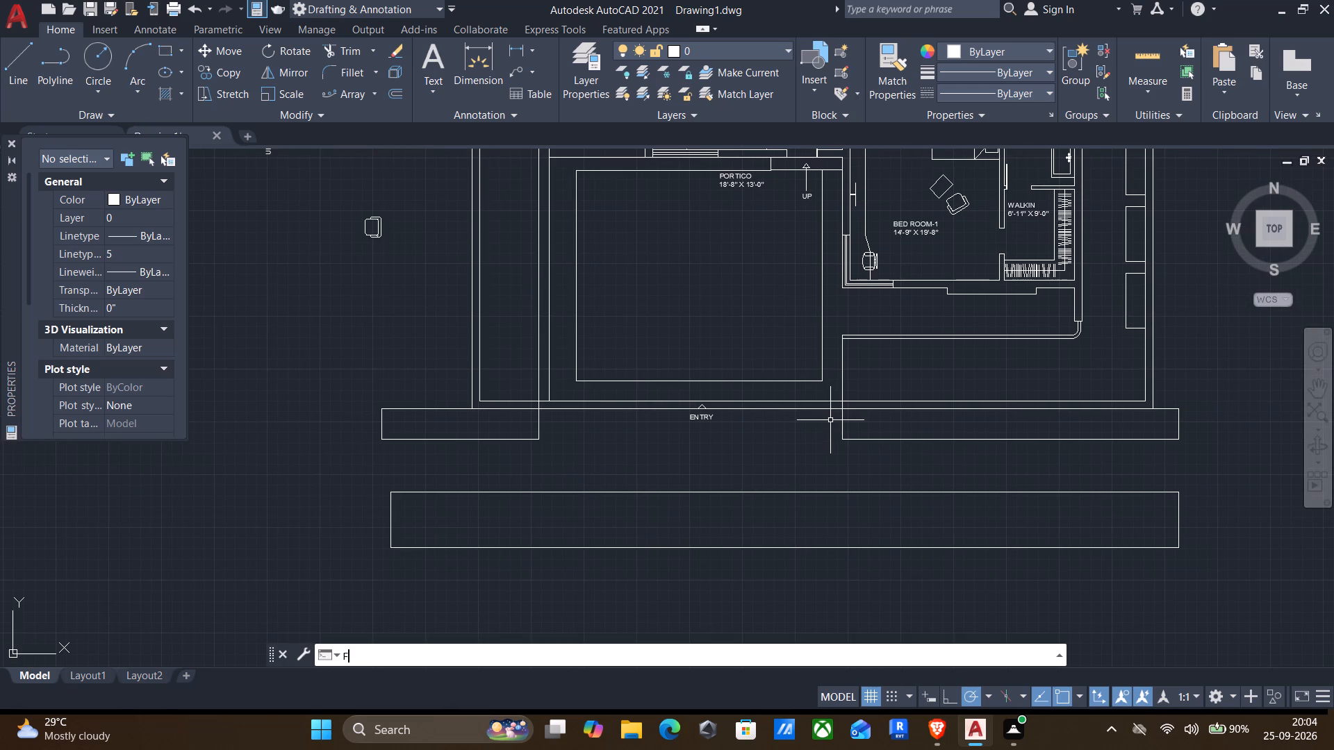
key(Return)
key(r)
key(Return)
text(3")
key(Return)
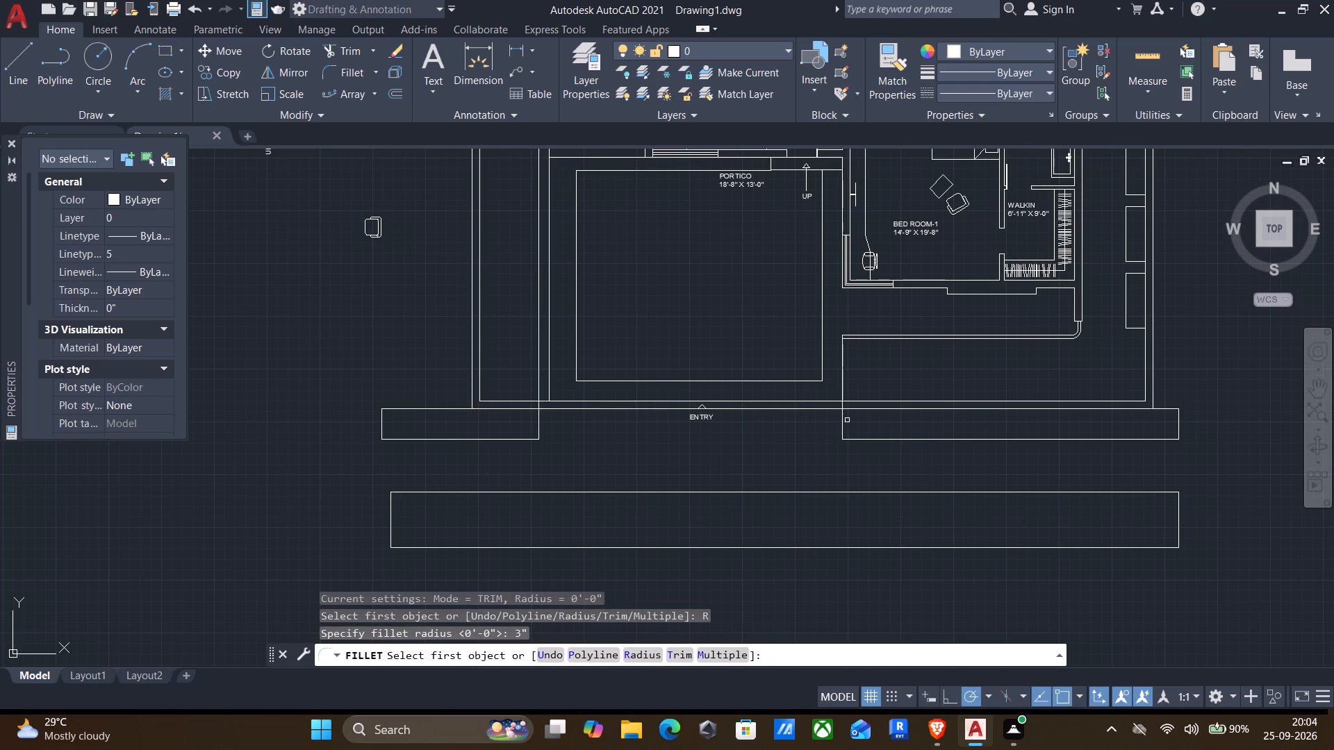
click(843, 425)
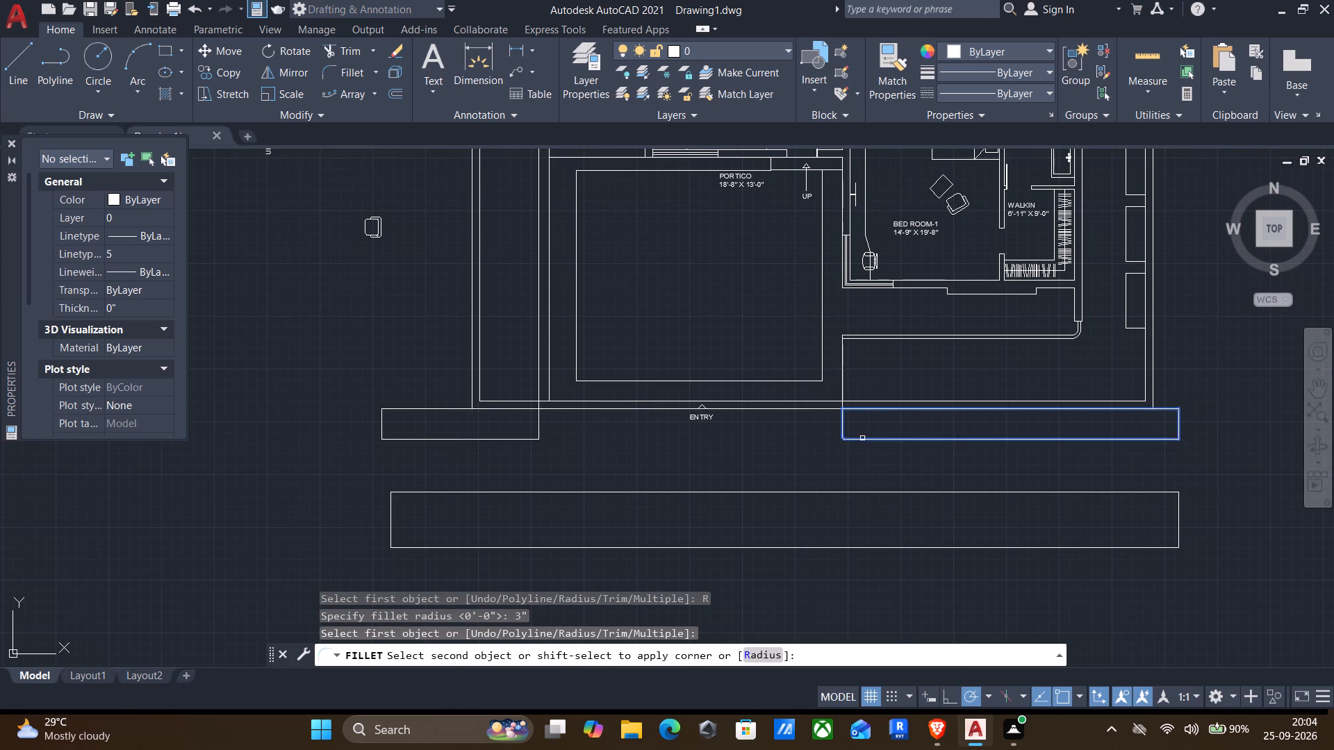
click(862, 438)
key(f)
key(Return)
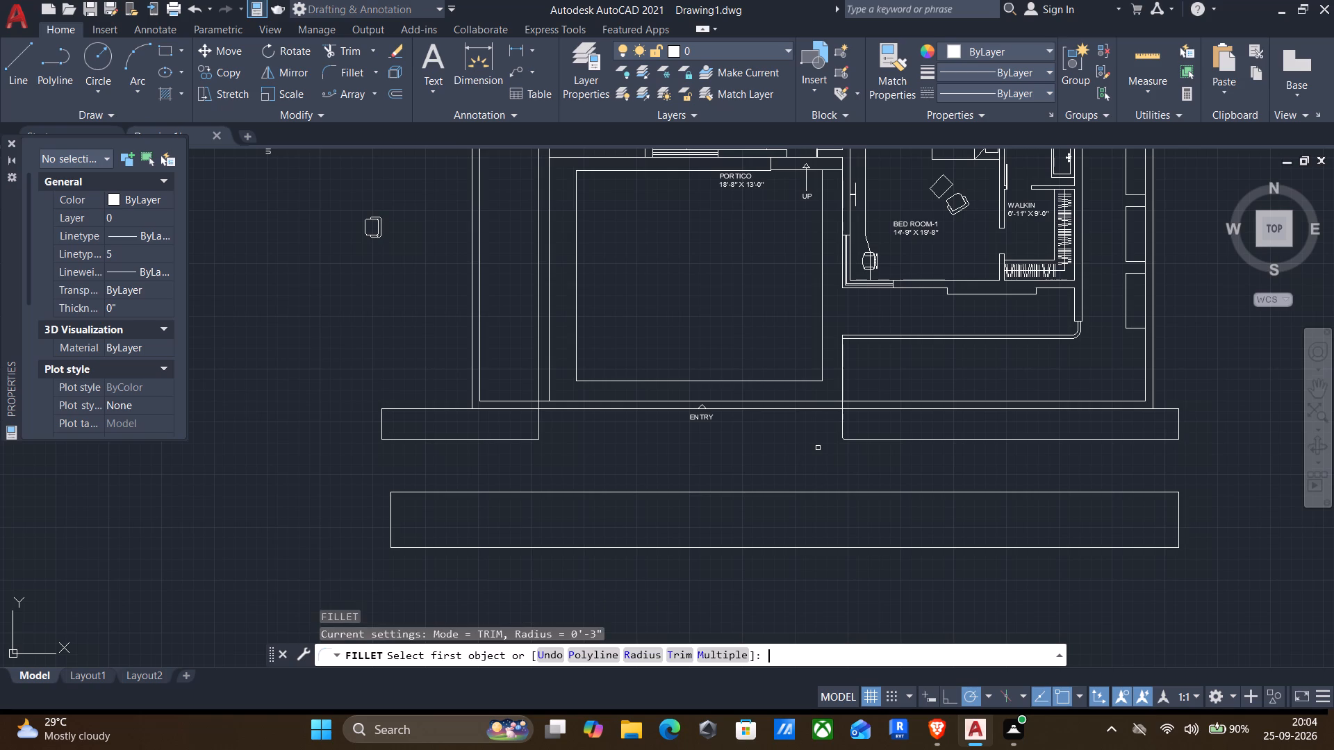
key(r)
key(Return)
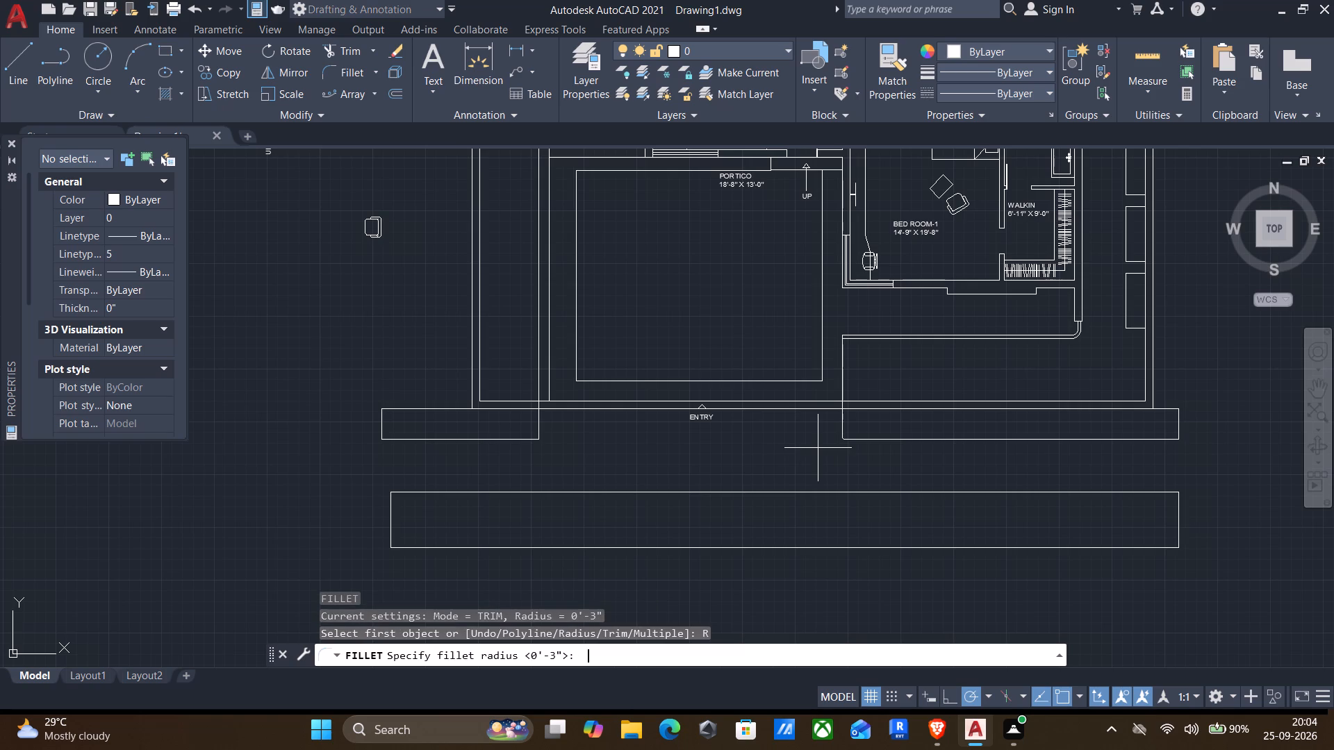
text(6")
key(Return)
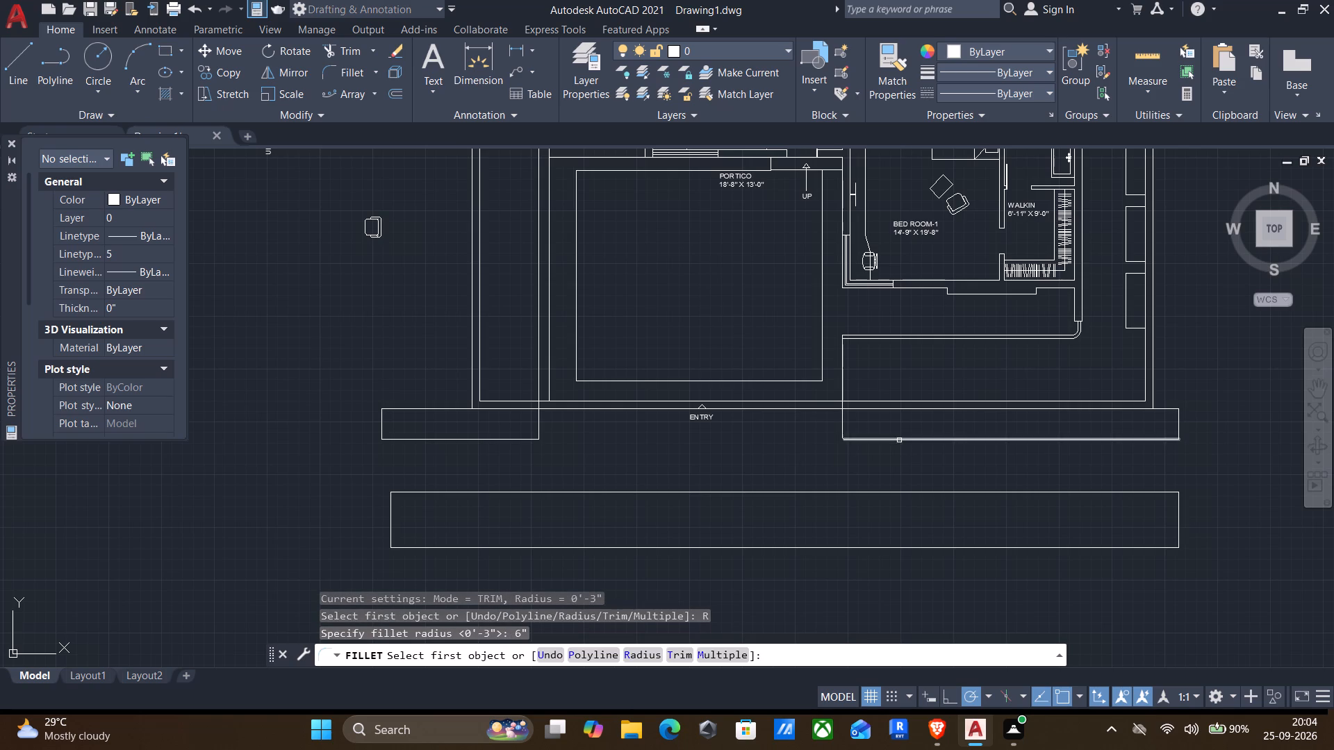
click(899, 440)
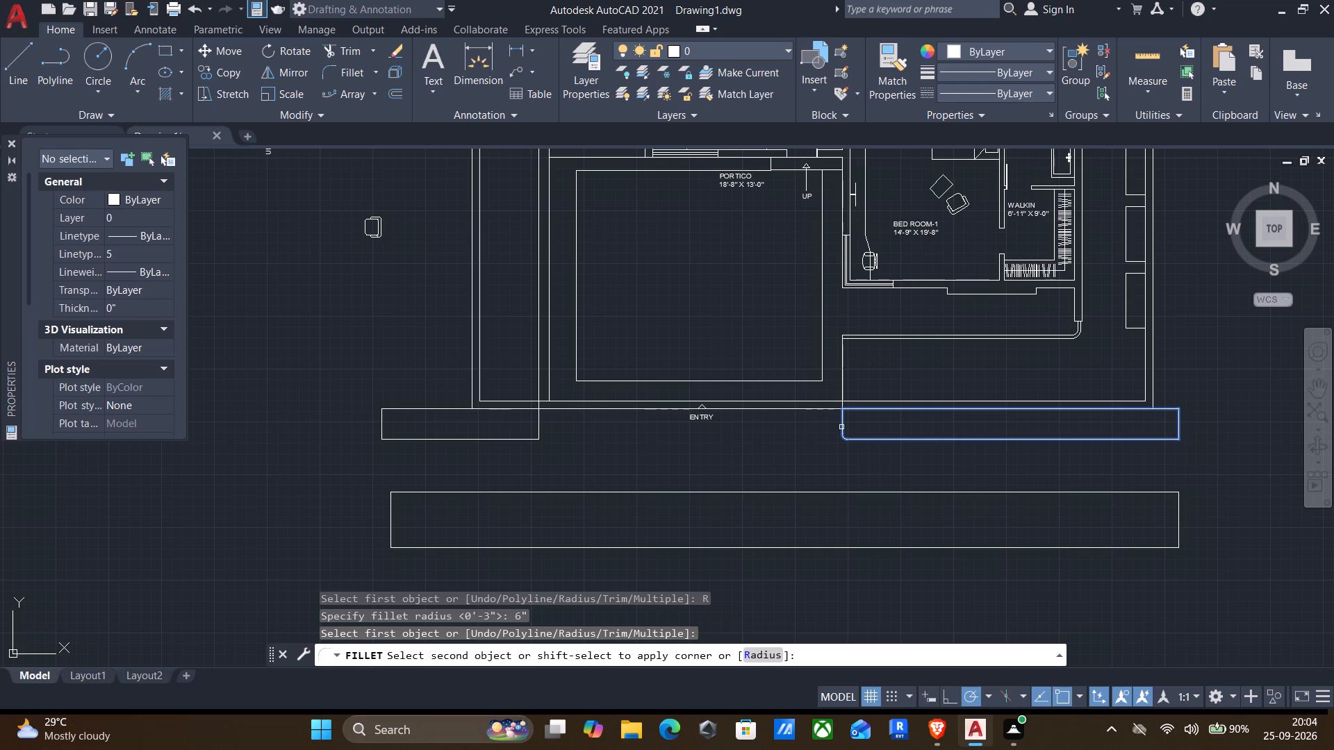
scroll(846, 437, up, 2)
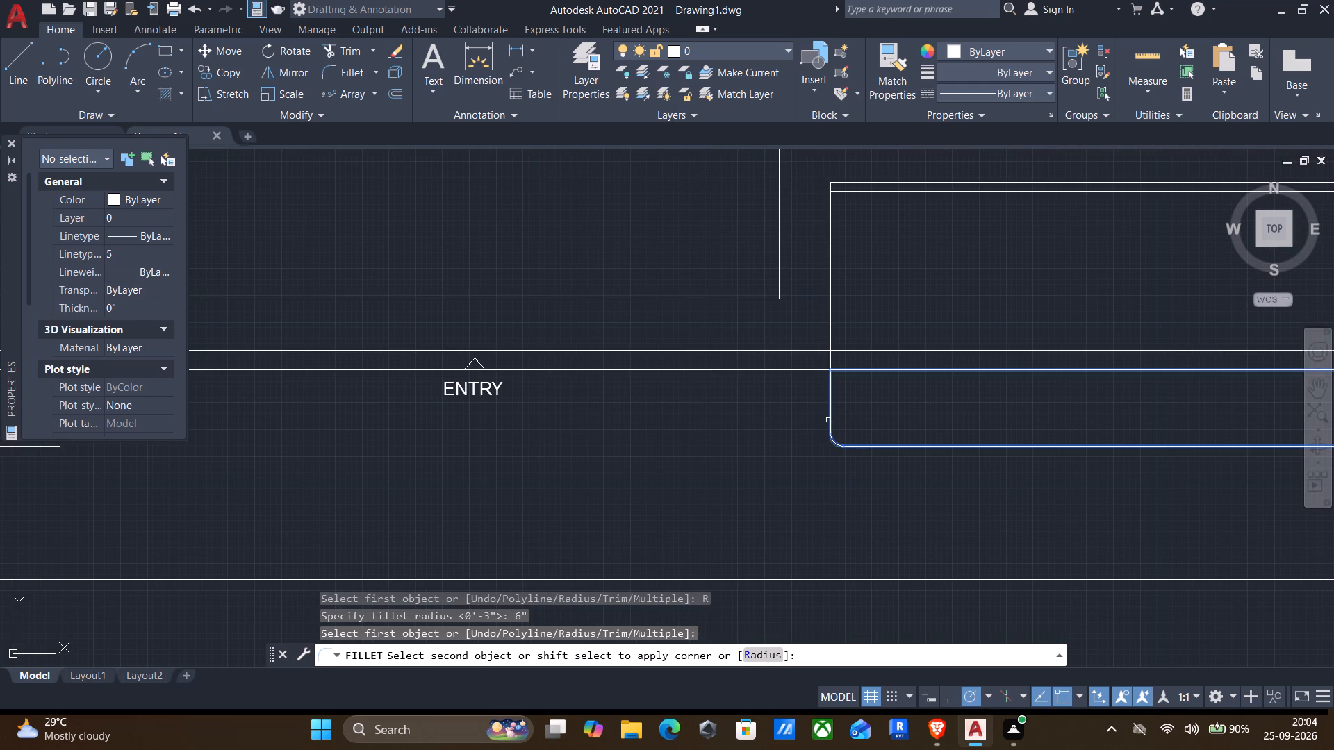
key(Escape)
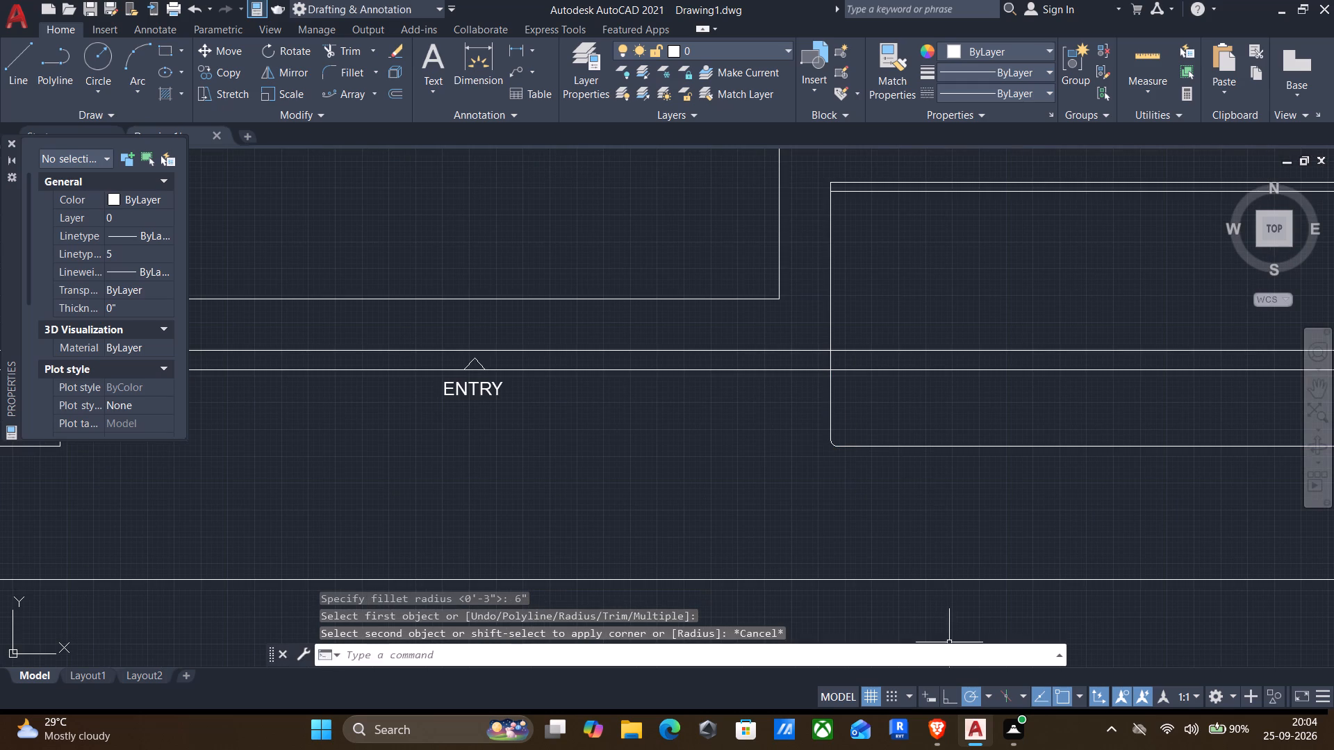
Turn on dynamic input and refillet the eastern short strip's southwest corner with a 1' radius.
click(934, 697)
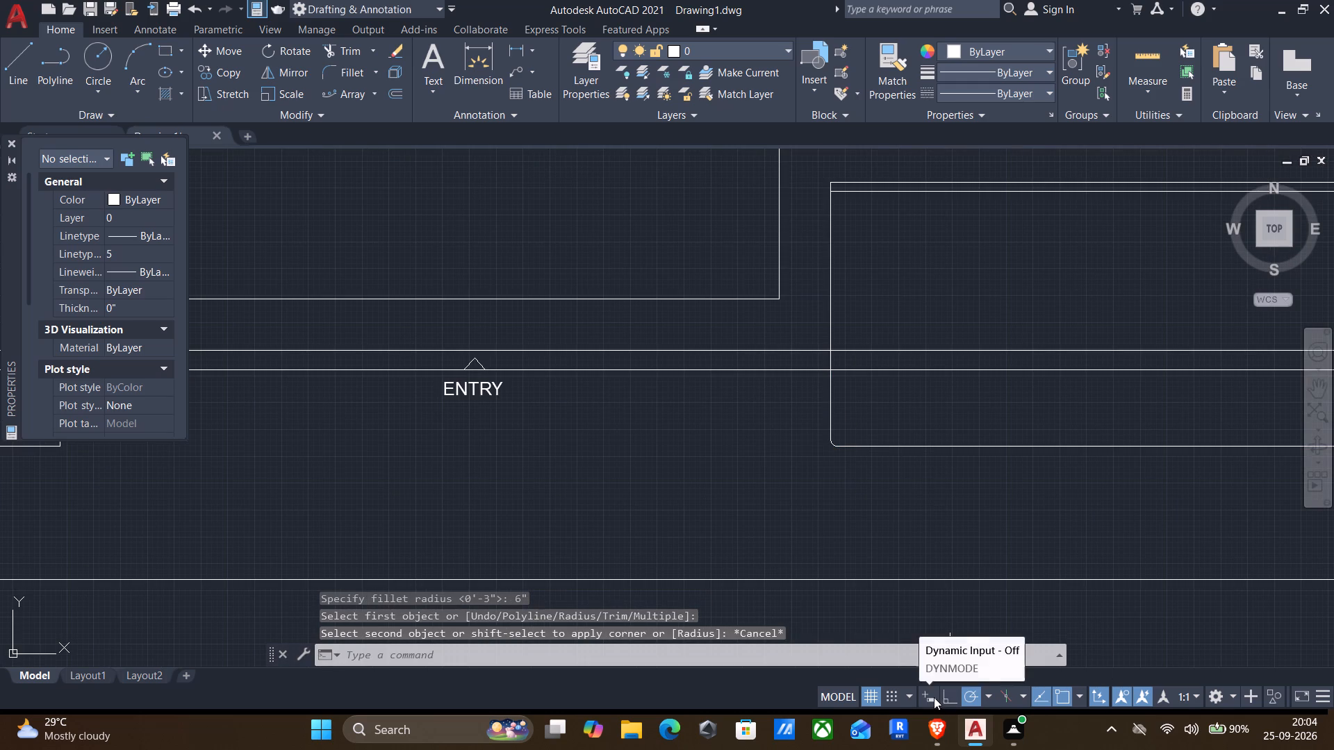
key(f)
key(Return)
key(r)
key(Return)
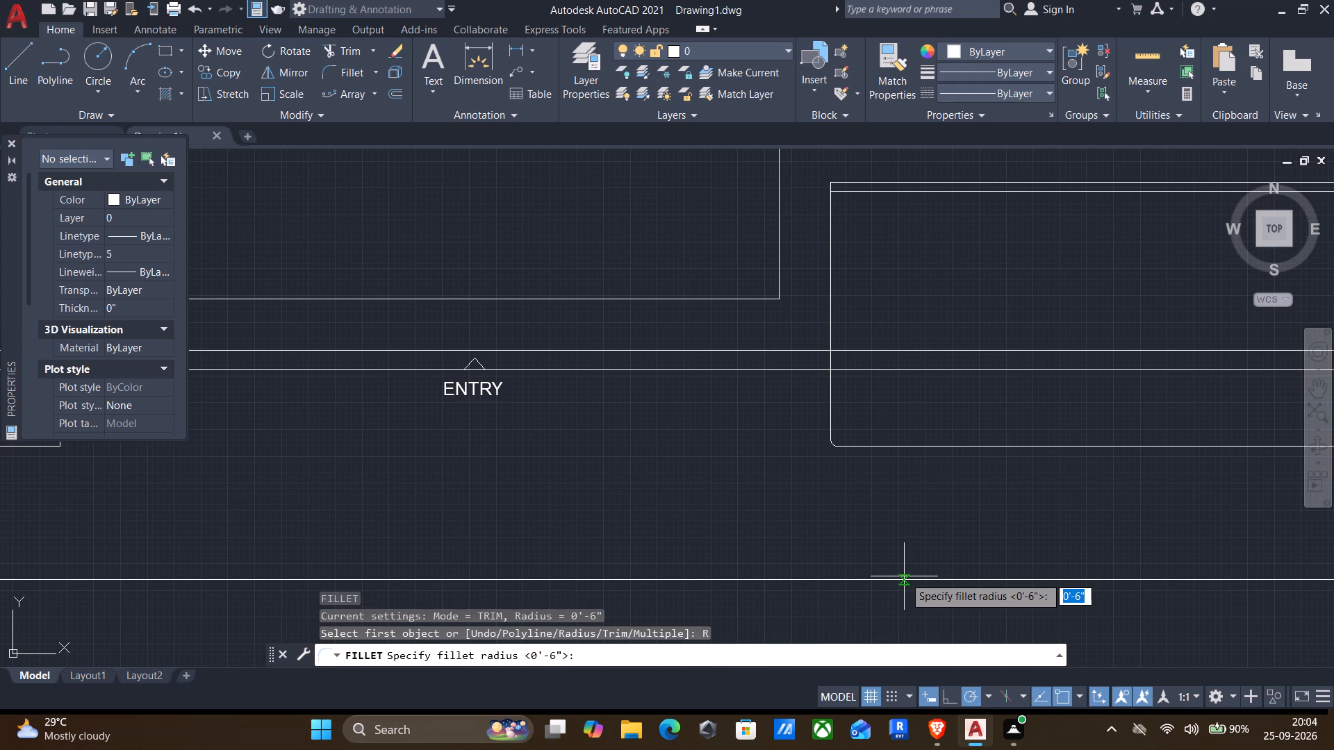
key(1)
key(apostrophe)
key(Return)
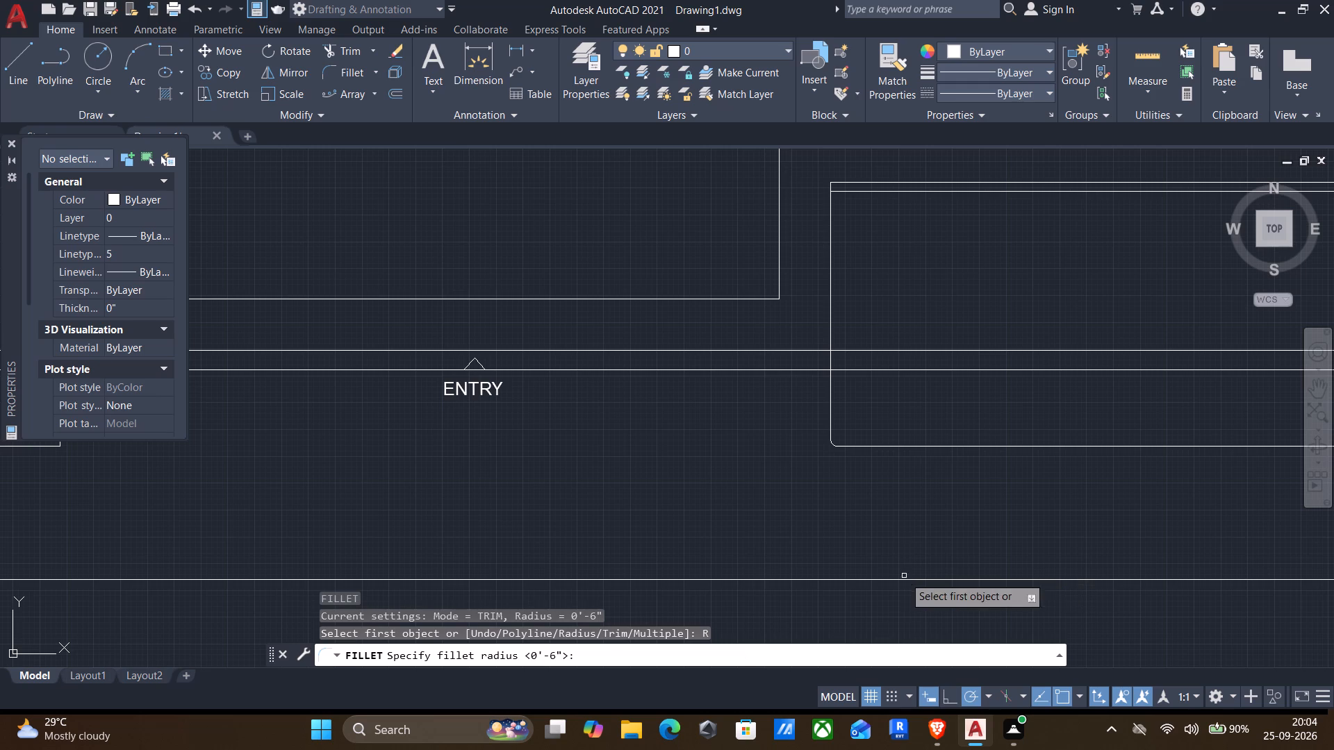
click(920, 446)
click(831, 403)
Fillet the southeast corner of the western short strip with the same 1' radius.
scroll(835, 410, down, 2)
middle_drag(818, 439, 866, 442)
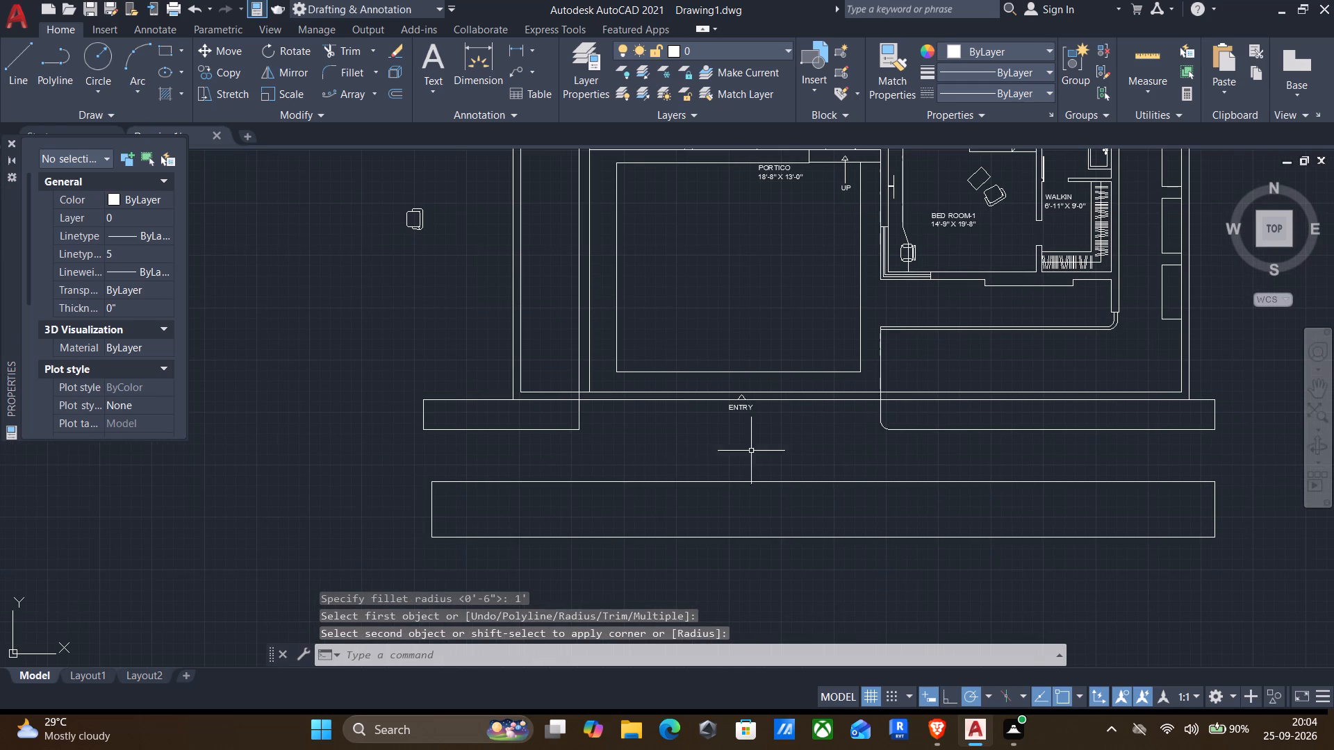
key(Return)
click(565, 431)
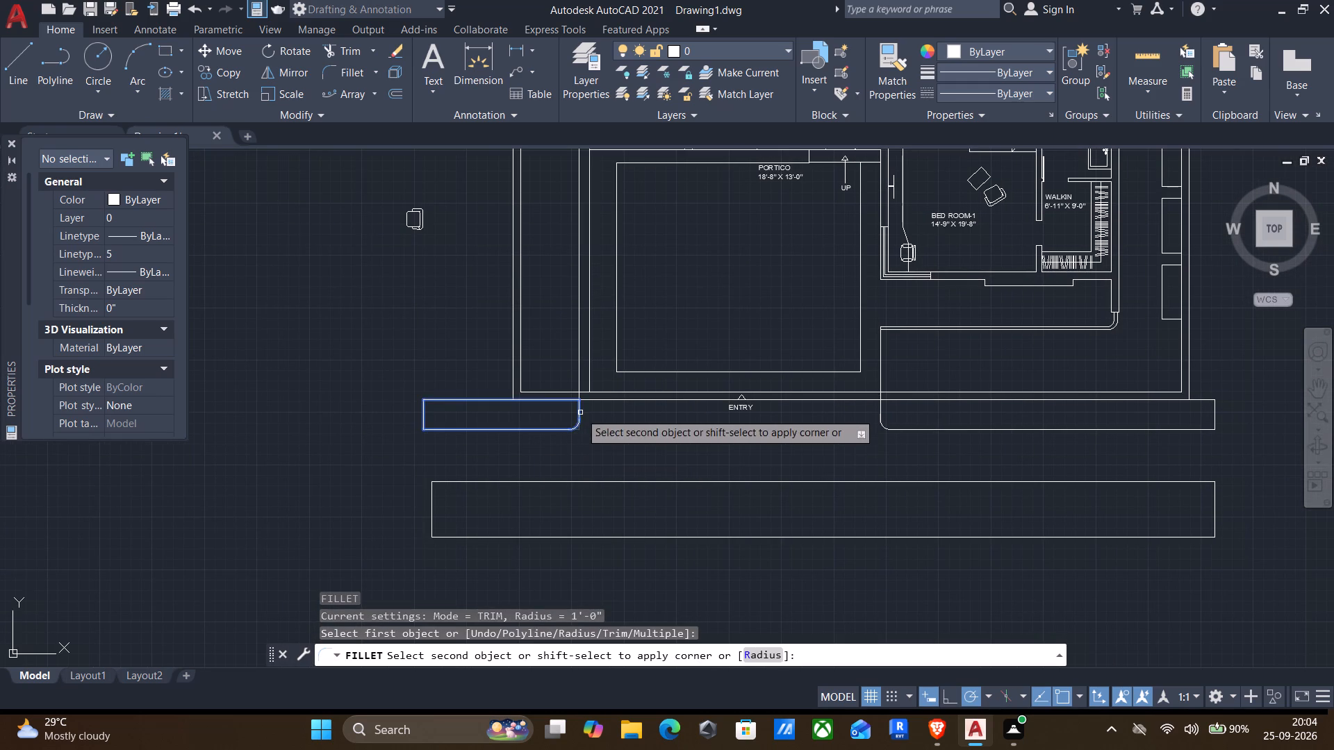
click(580, 412)
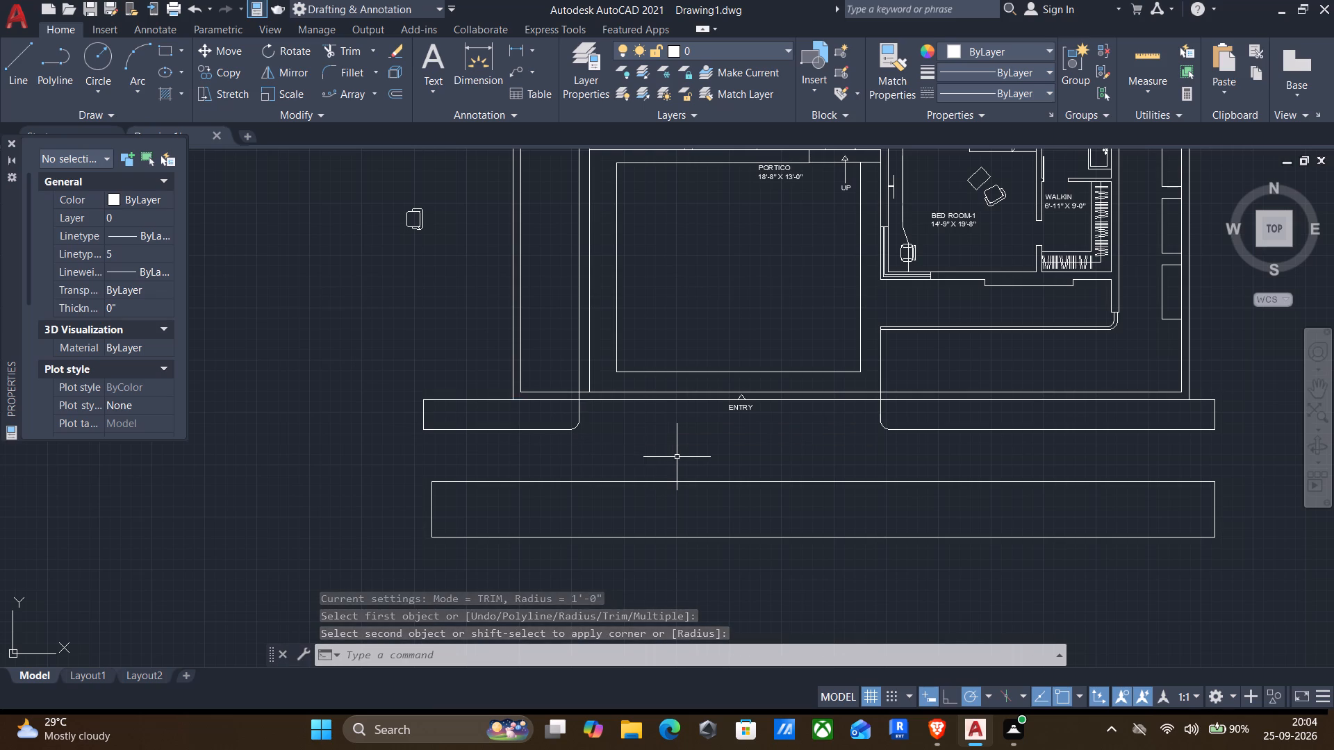
Draw a thin horizontal rectangle, about 15'-10" by 2", inside the long southern strip near its west end.
middle_drag(709, 487, 673, 465)
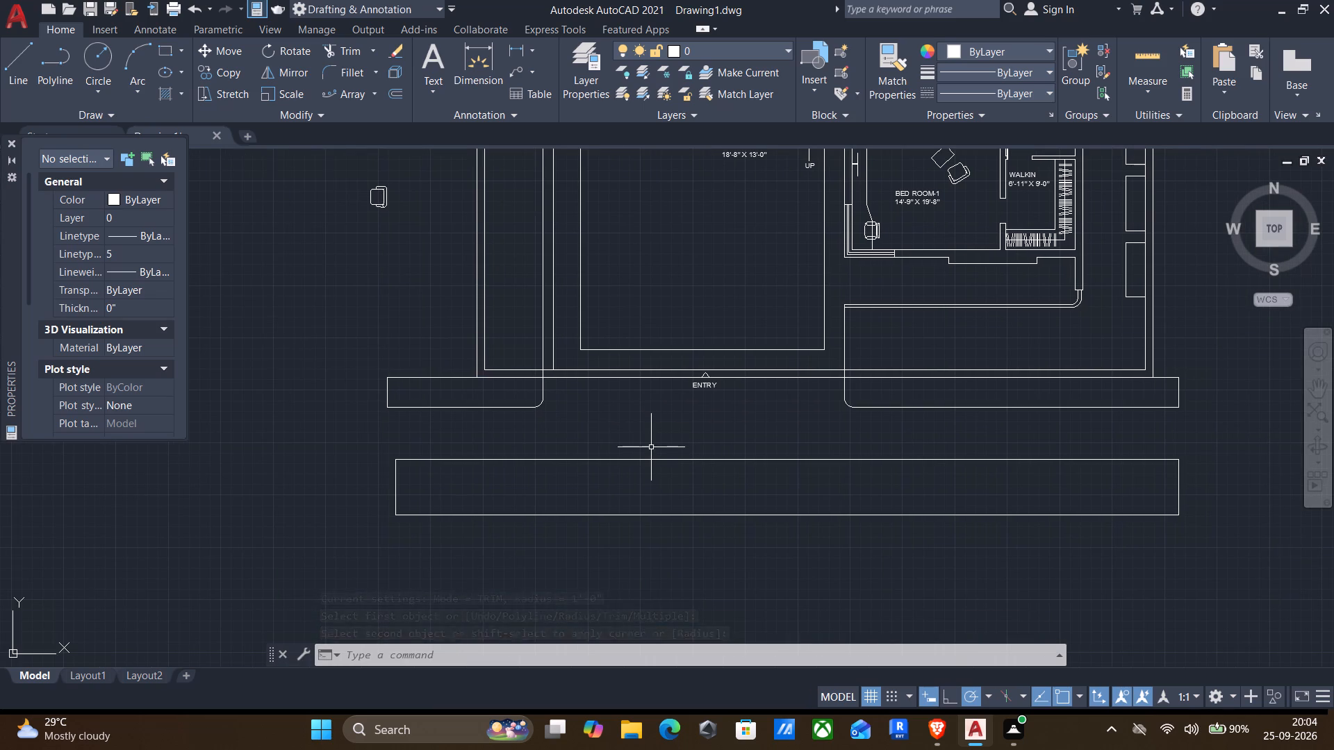
text(REC)
key(Return)
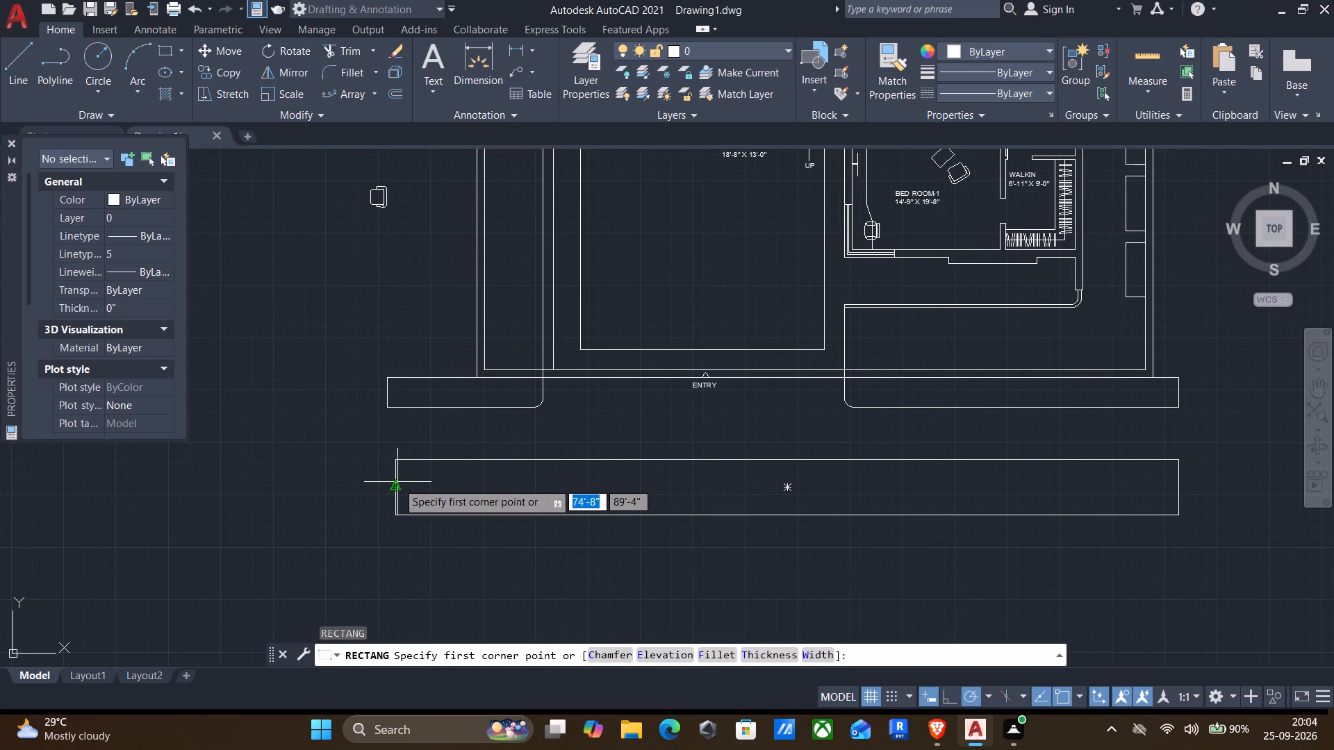
scroll(397, 484, up, 2)
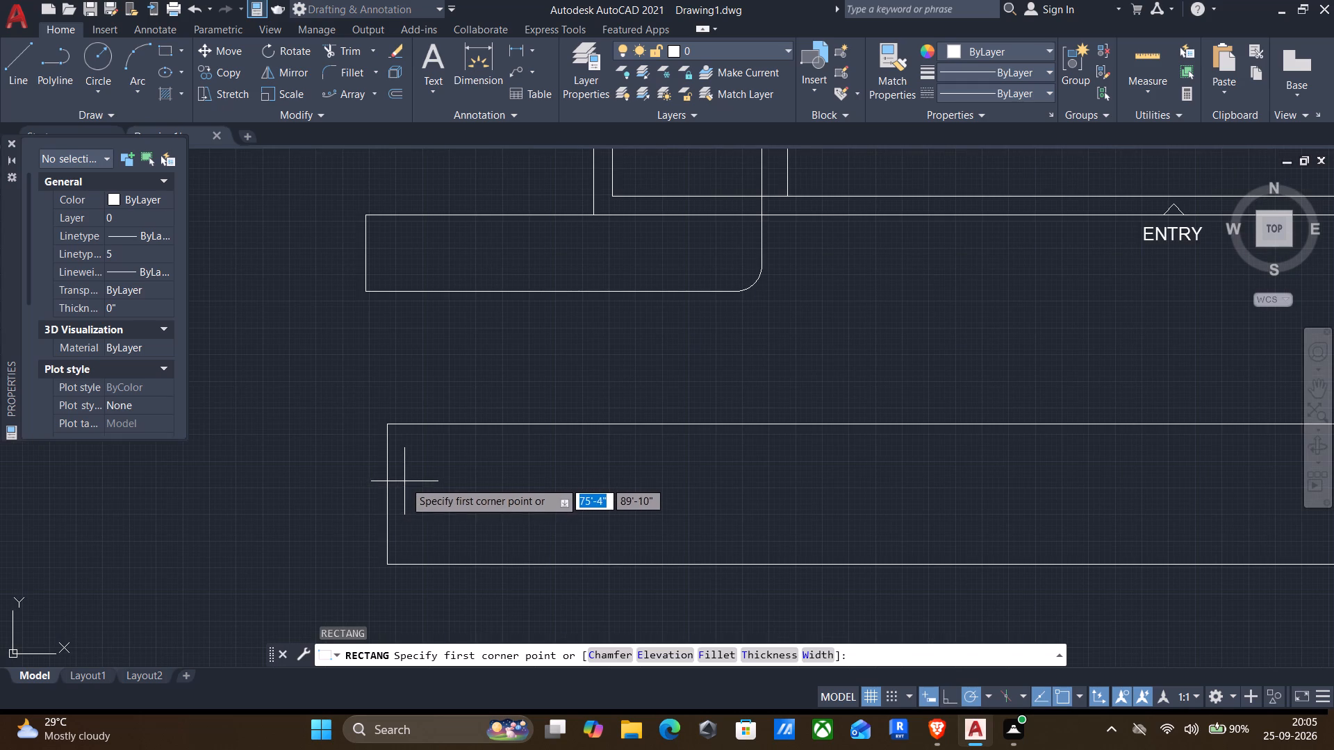
click(406, 480)
scroll(561, 513, down, 1)
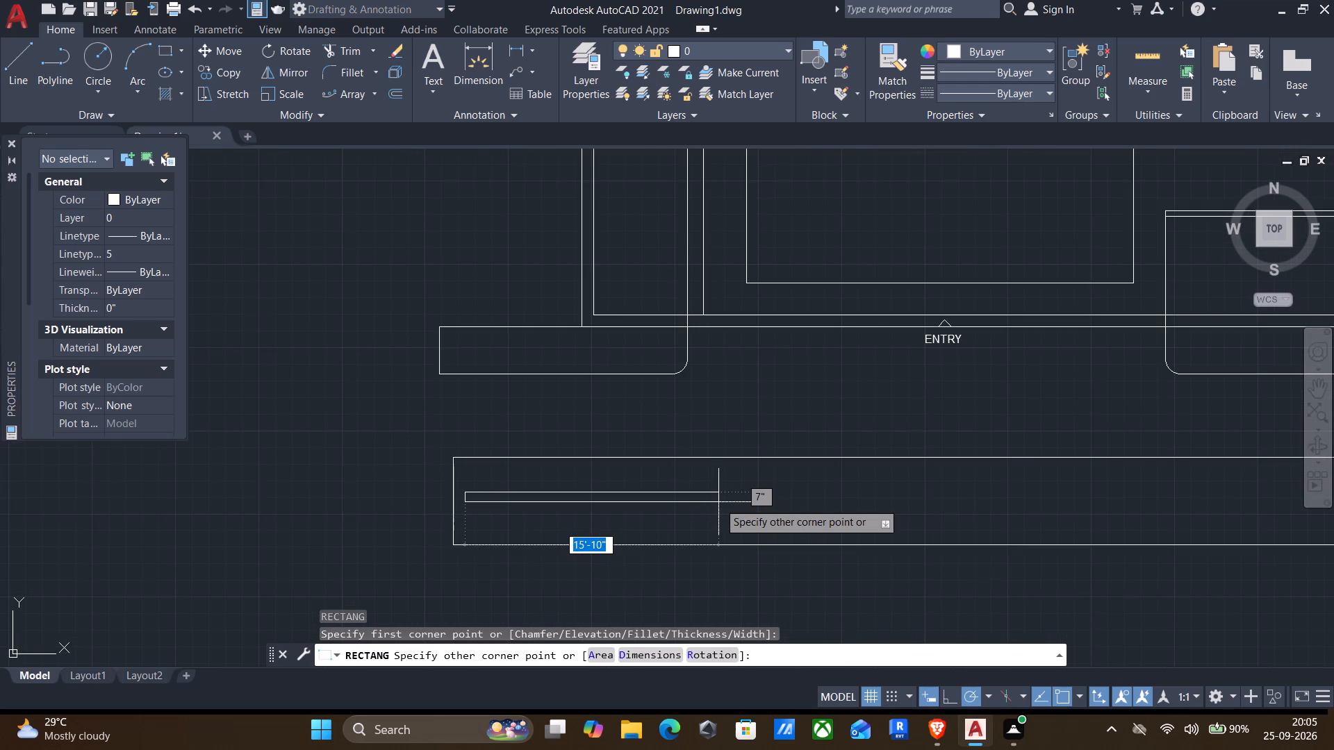
scroll(718, 502, up, 1)
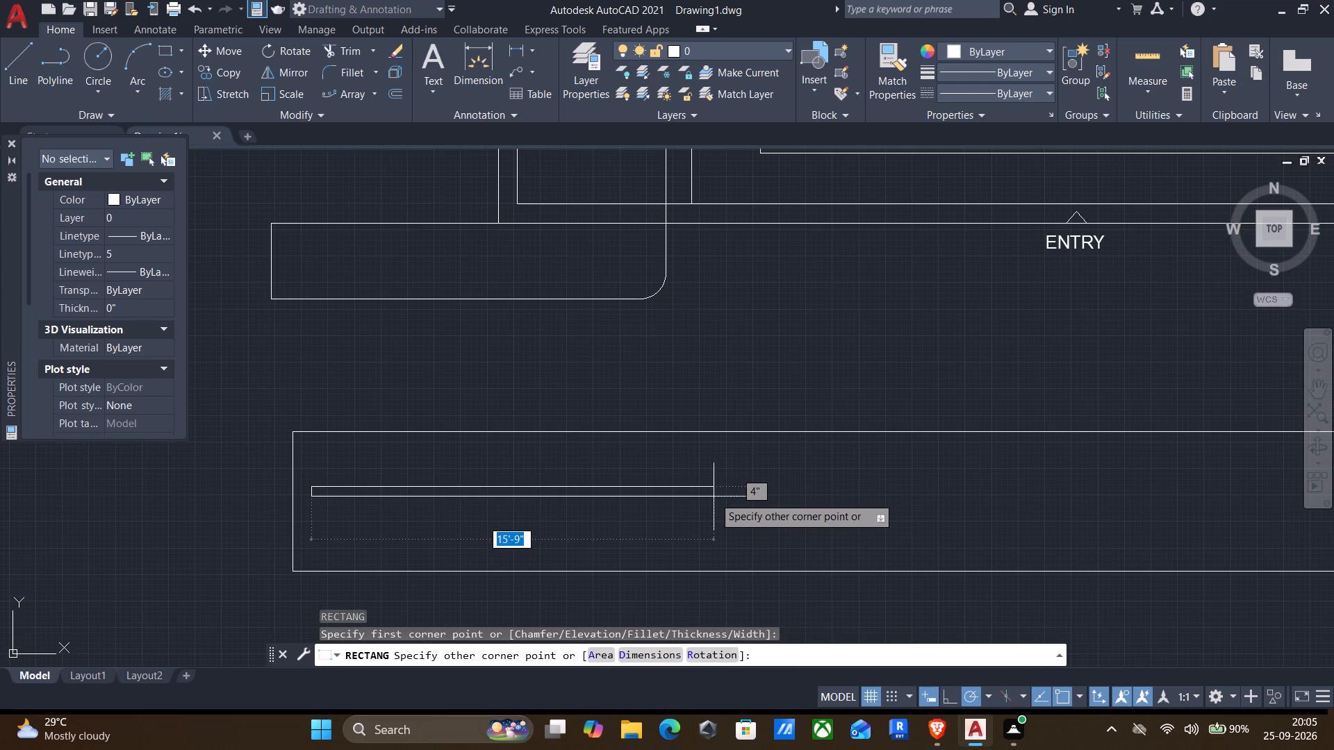
scroll(714, 497, up, 2)
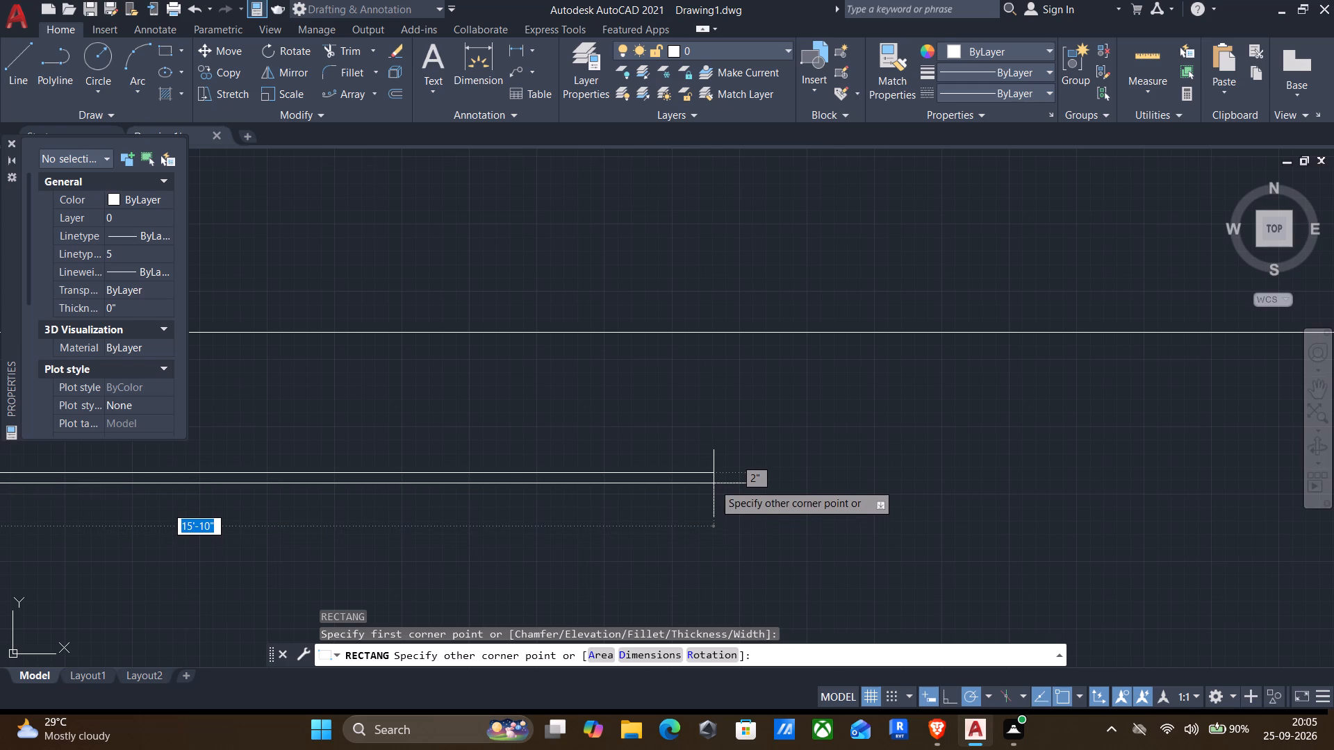
click(714, 483)
Copy the thin rectangle east three times in a straight row, with the last two copies about 43'-5" and 62' from the original.
scroll(714, 486, down, 3)
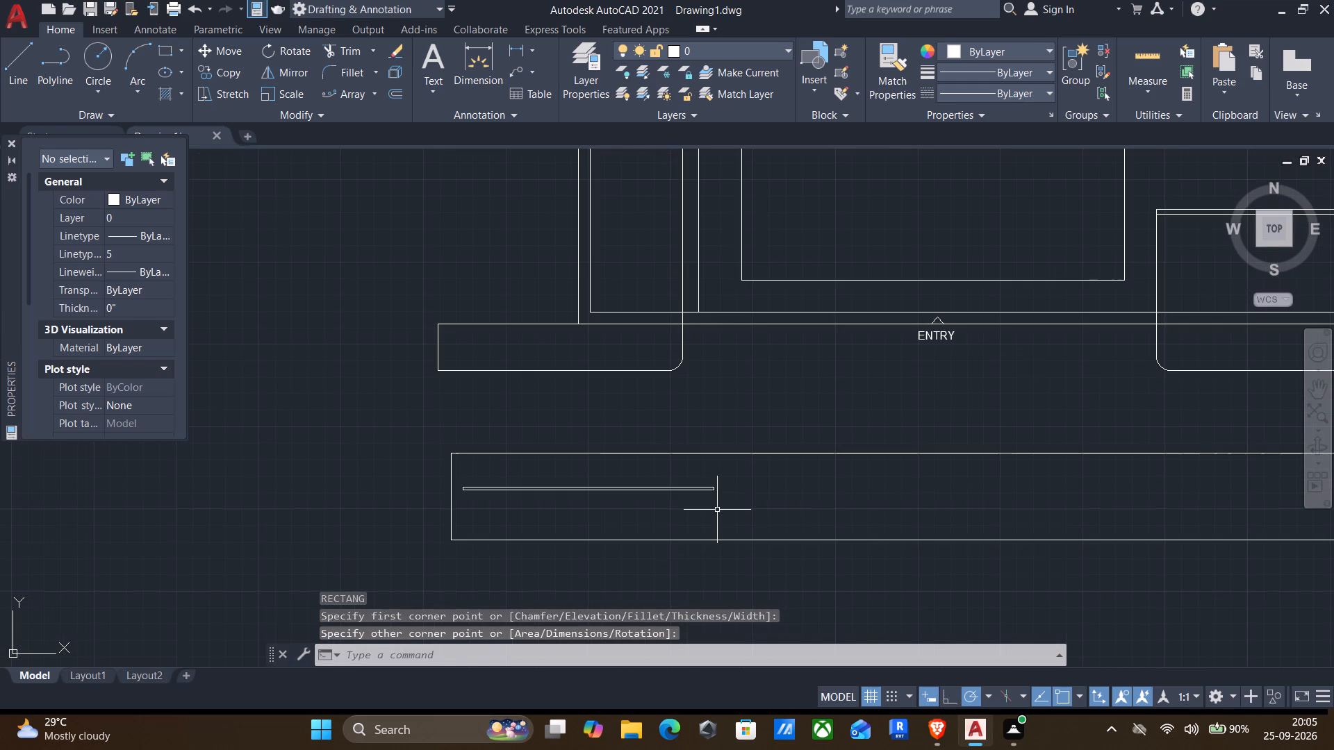
click(719, 510)
click(694, 481)
text(CO)
key(Return)
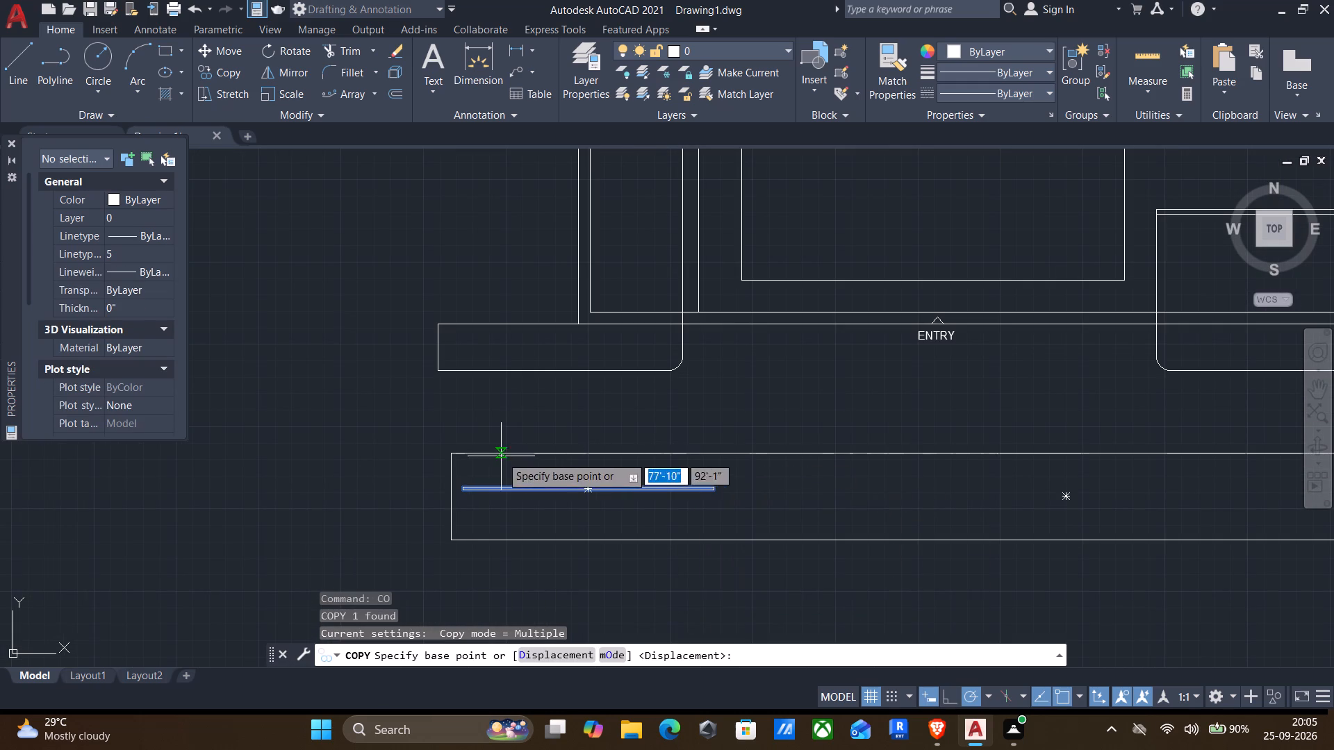
click(461, 483)
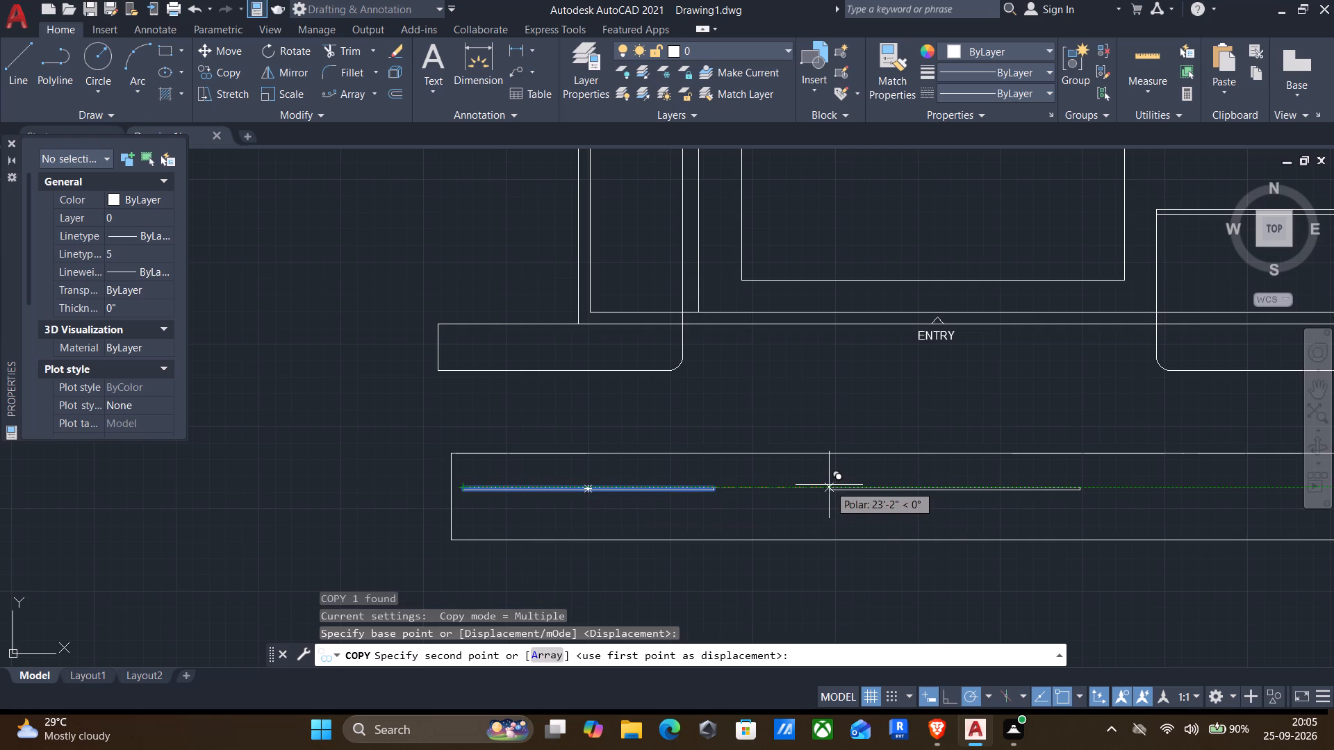
key(F8)
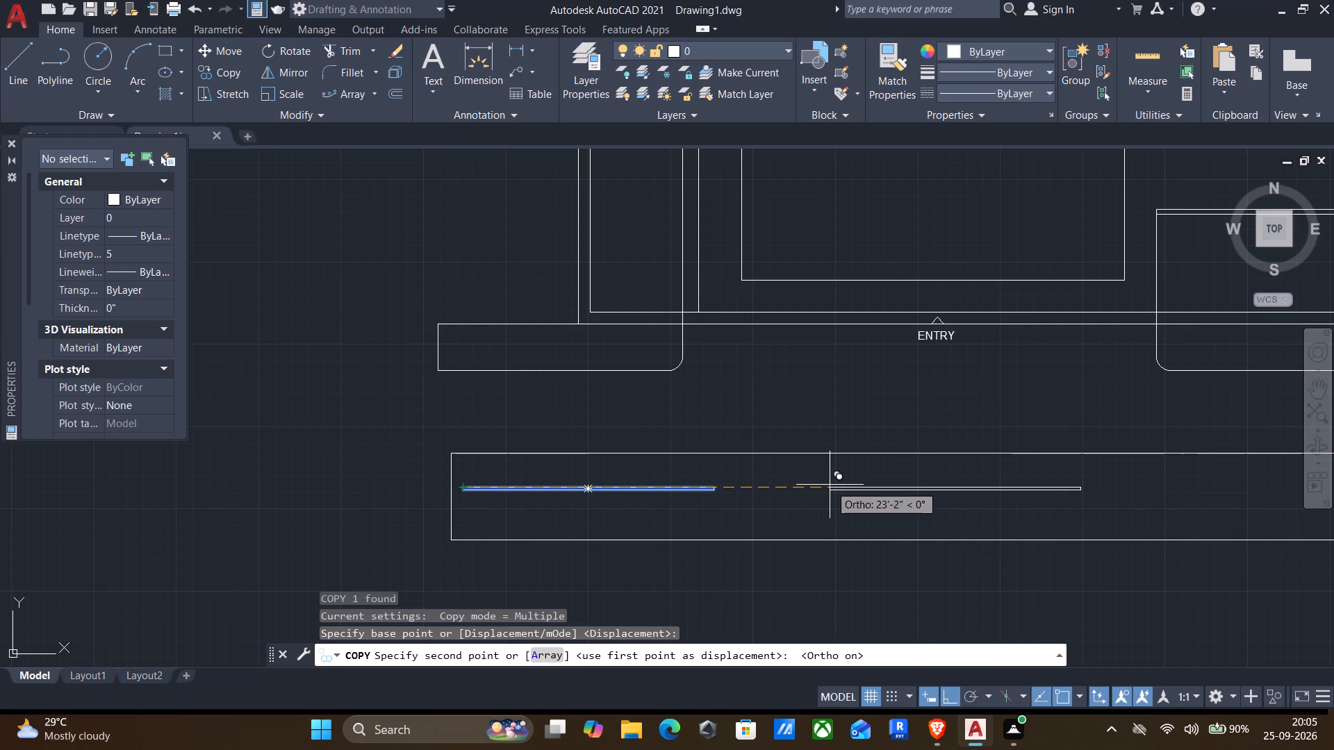
drag(805, 483, 818, 486)
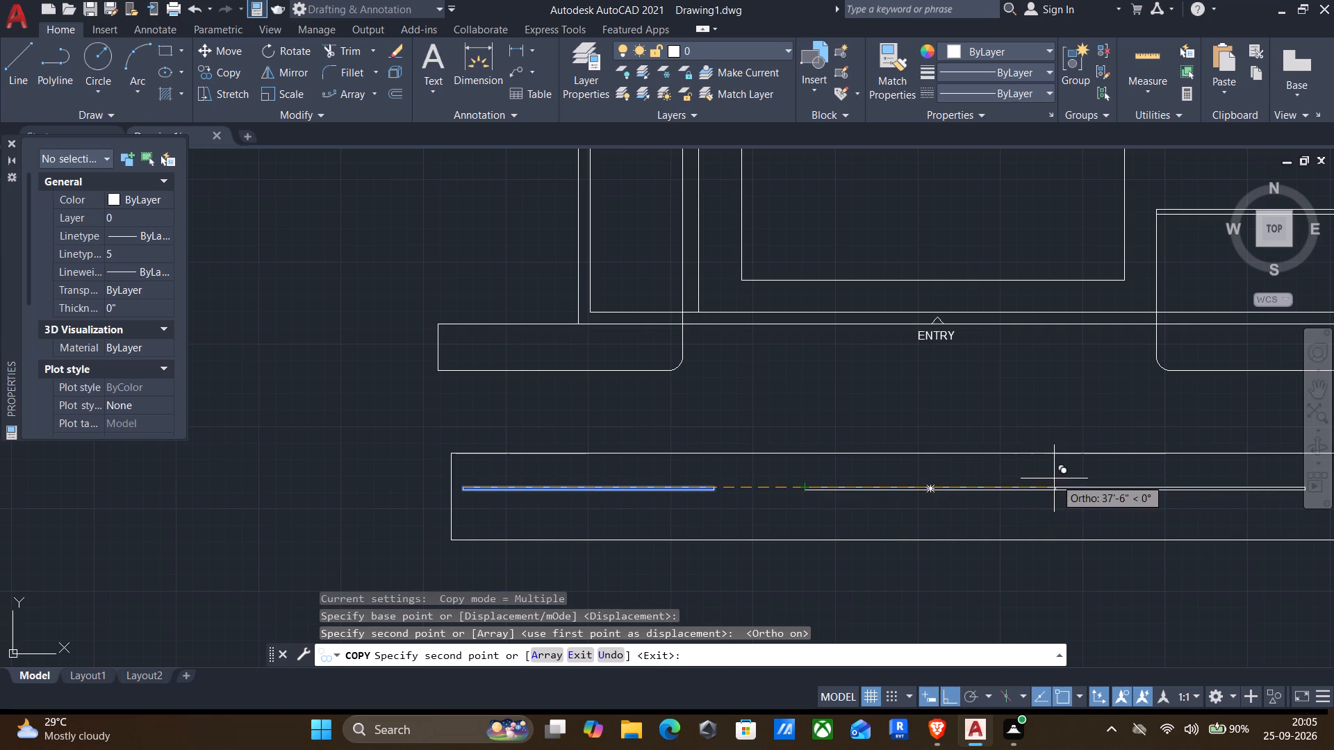
middle_drag(1059, 478, 698, 460)
click(789, 467)
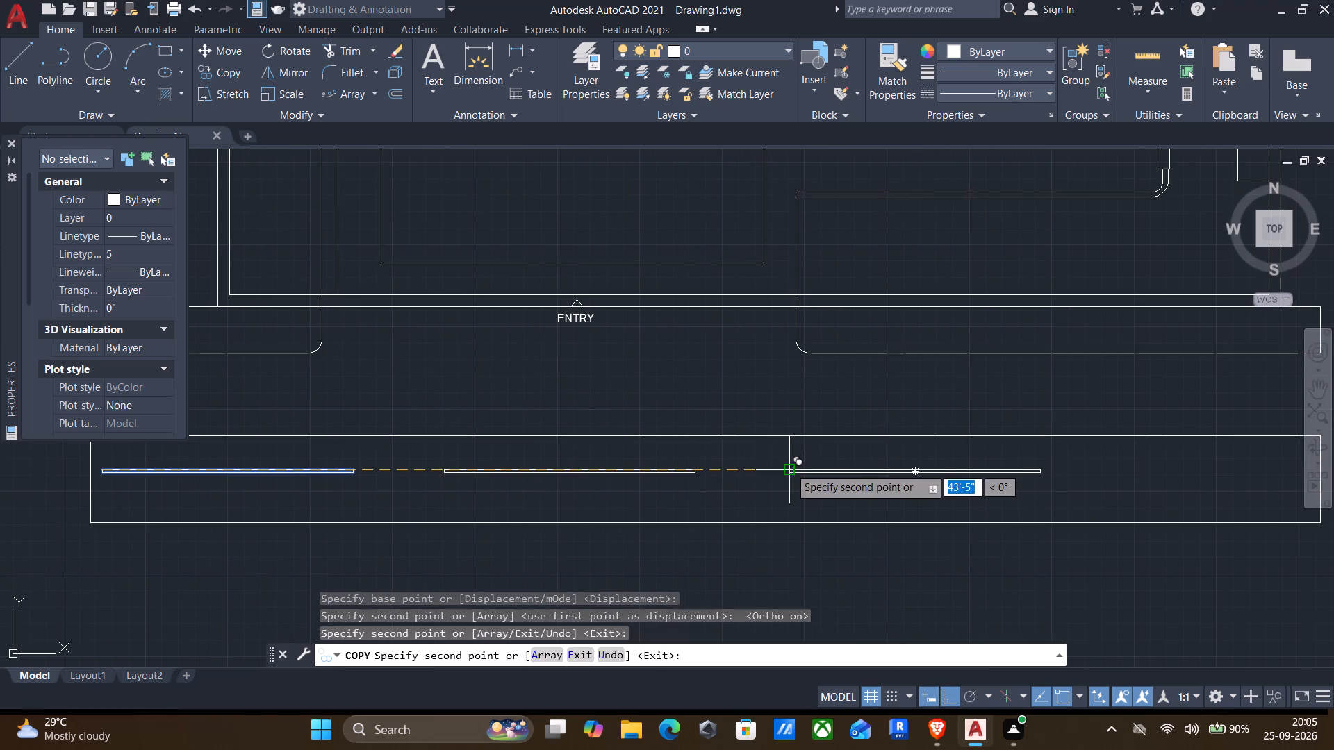
scroll(807, 469, down, 2)
middle_drag(808, 469, 727, 465)
scroll(843, 492, up, 3)
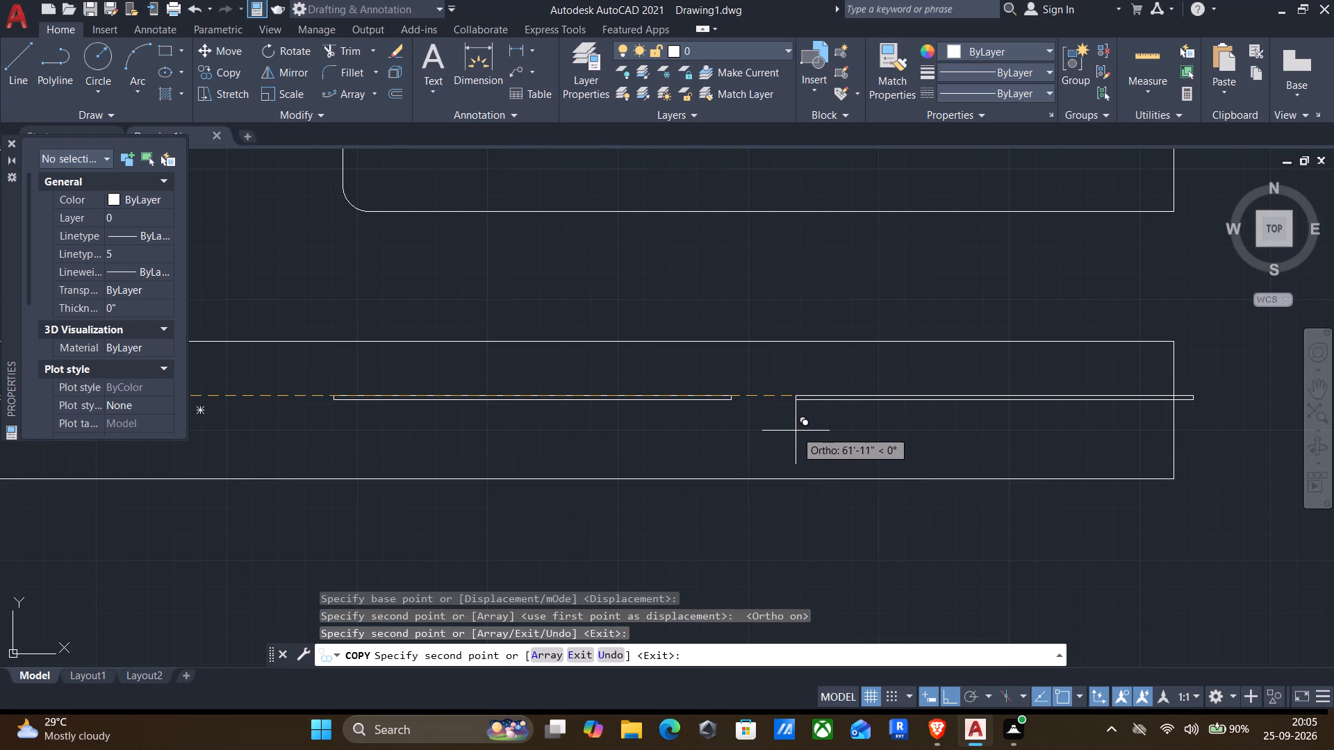
click(802, 420)
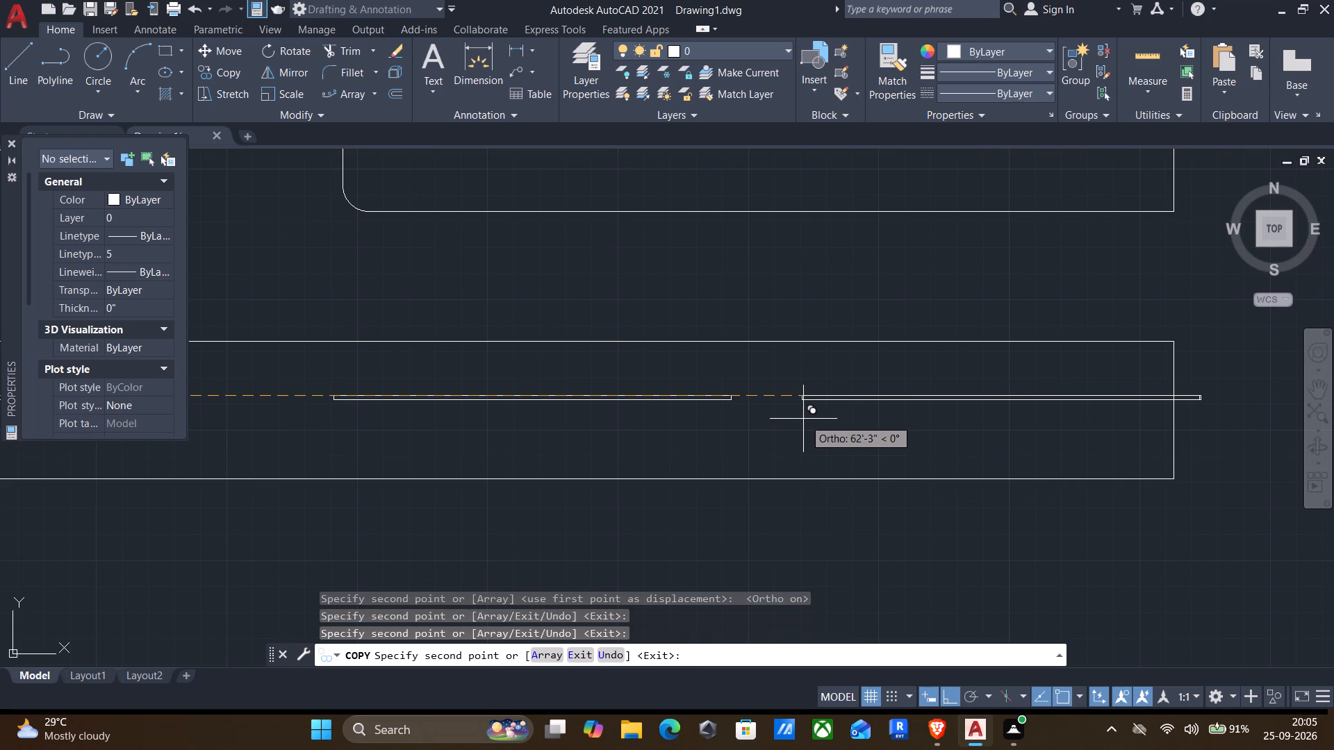
key(Escape)
Stretch the easternmost thin rectangle's east end about 1'-2" west so it stops just inside the long strip.
click(1202, 397)
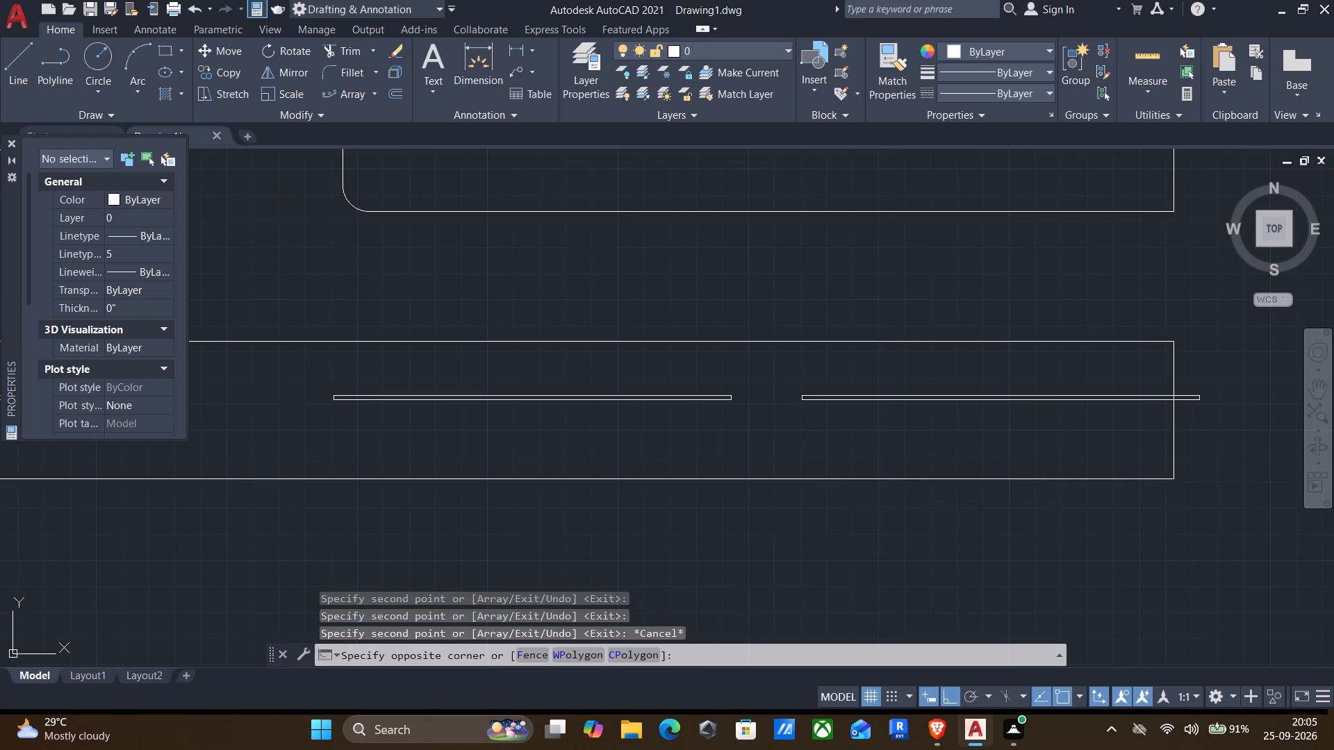
click(1188, 407)
scroll(1194, 404, up, 7)
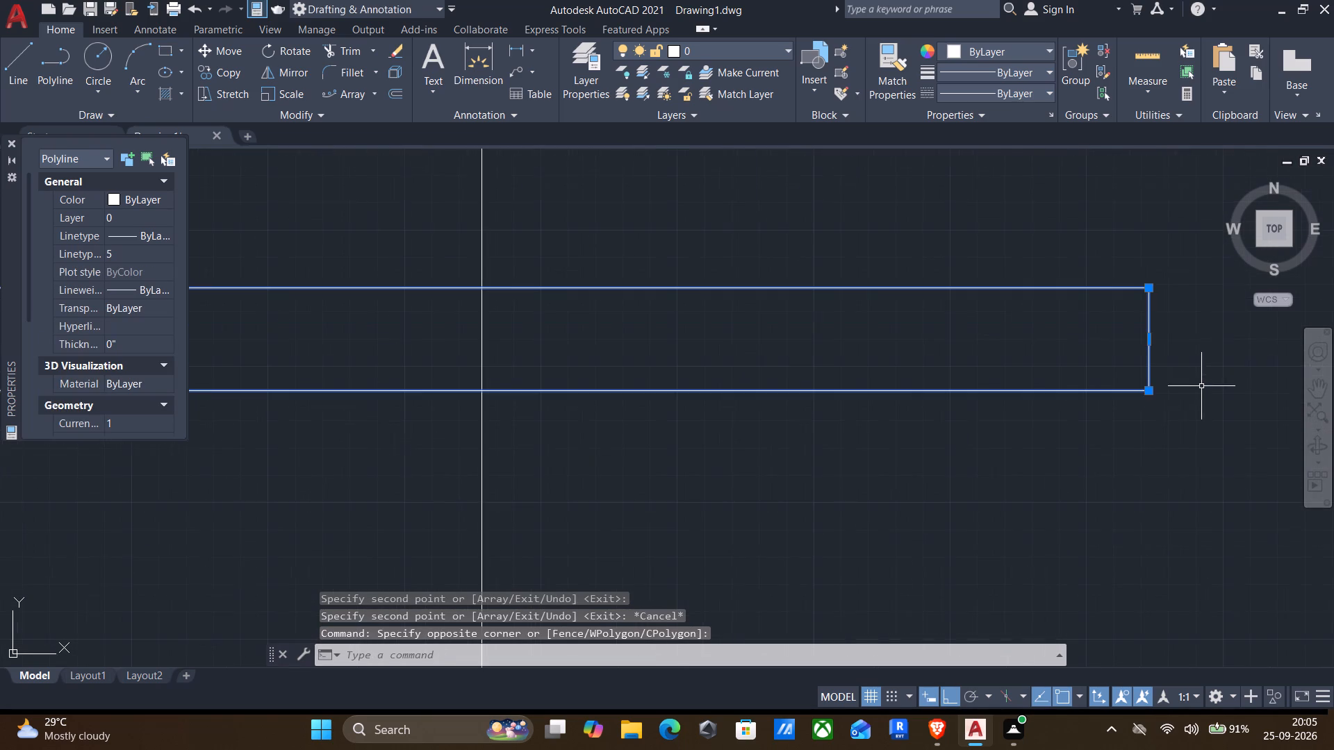
drag(1148, 338, 363, 315)
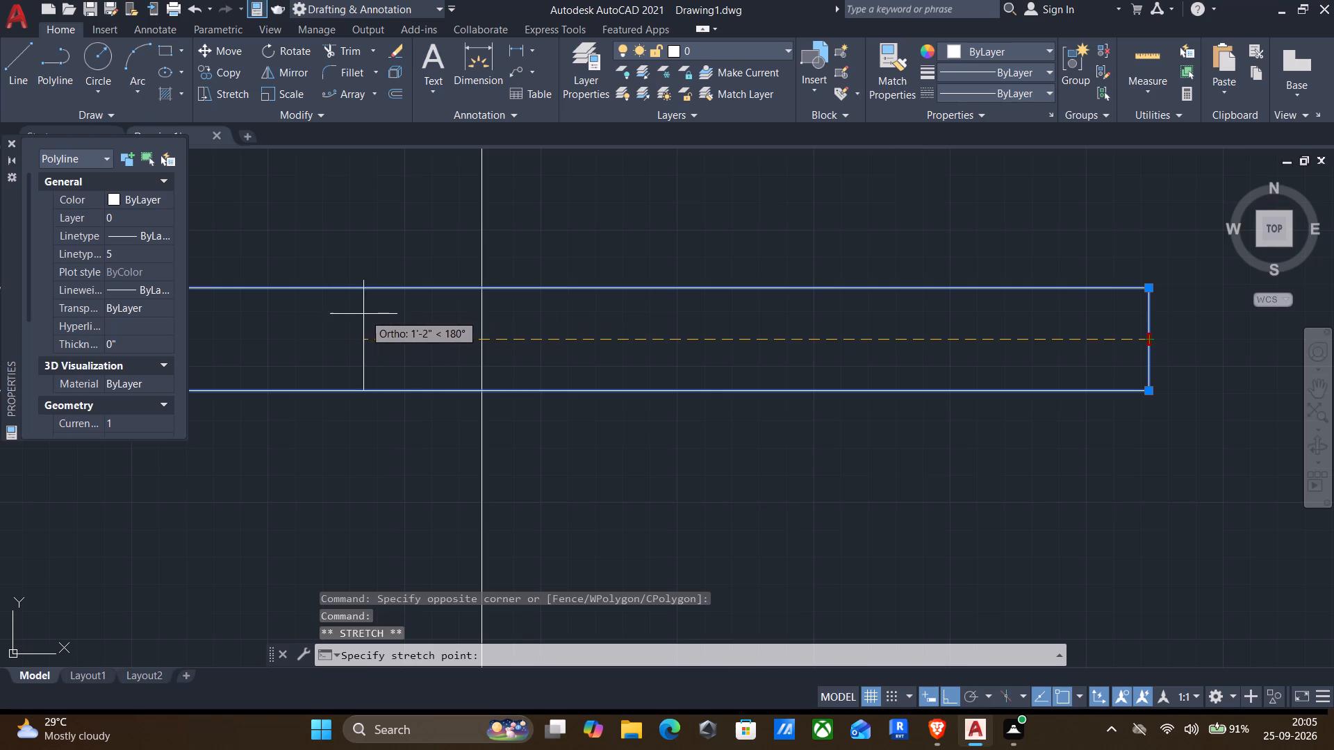
drag(363, 315, 340, 313)
click(339, 313)
scroll(343, 326, down, 3)
middle_drag(414, 355, 930, 358)
scroll(930, 358, down, 3)
middle_drag(702, 384, 702, 385)
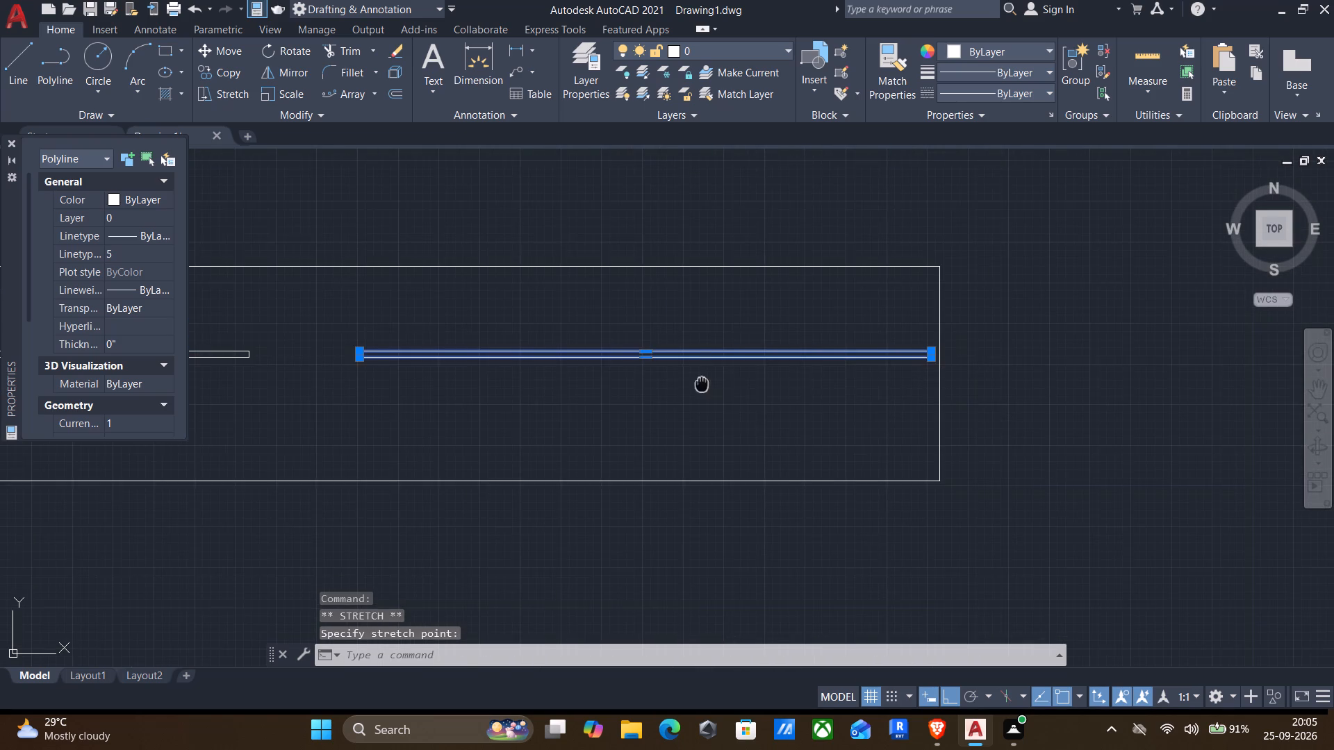
middle_drag(702, 385, 1023, 390)
scroll(1016, 390, down, 3)
middle_drag(800, 460, 877, 451)
key(Escape)
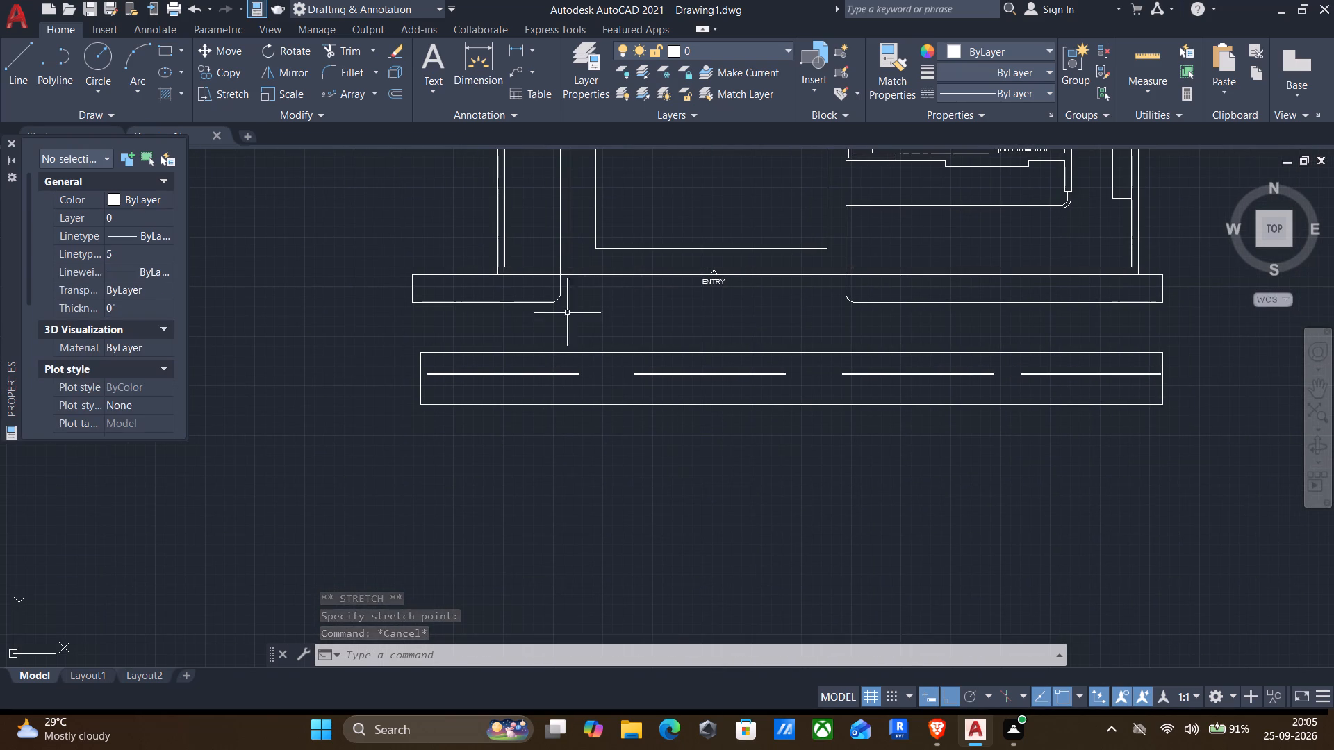
Draw a short vertical line across the width of the westernmost thin rectangle, near its west end.
scroll(482, 415, up, 1)
key(l)
key(Return)
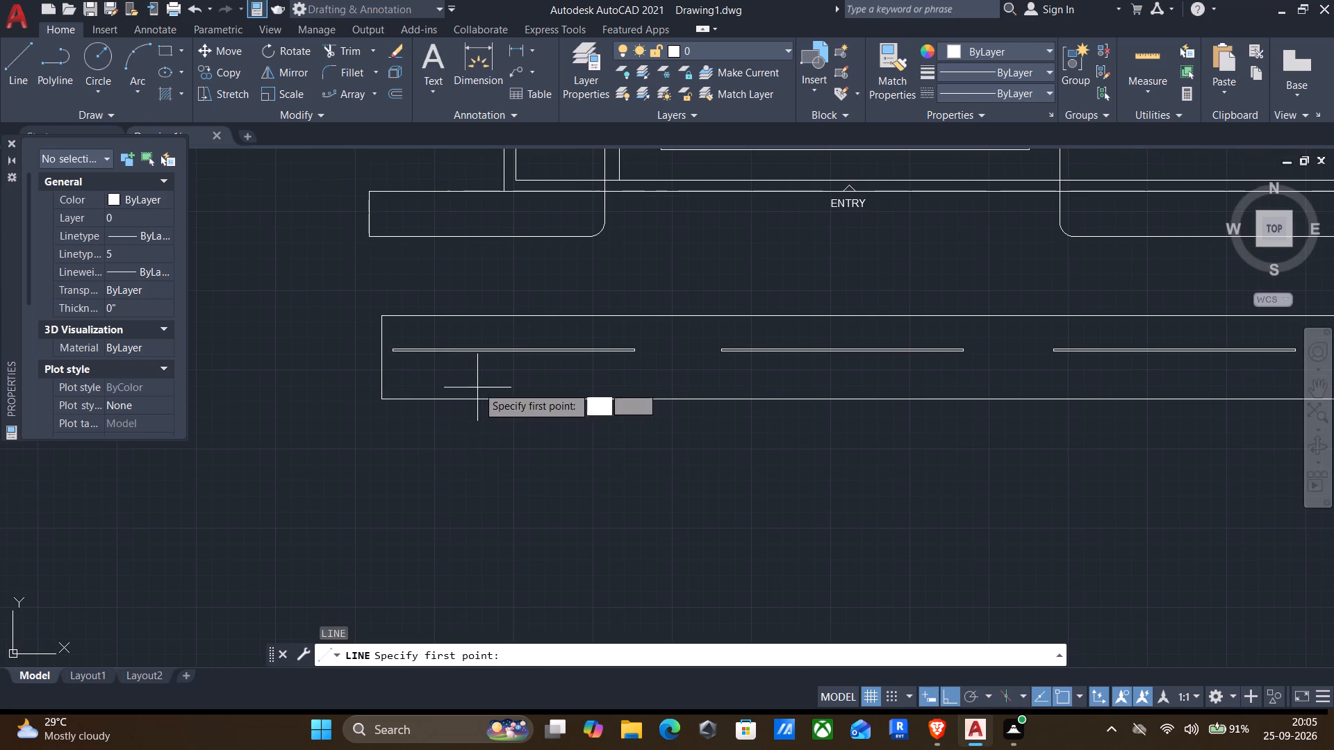
scroll(470, 365, up, 3)
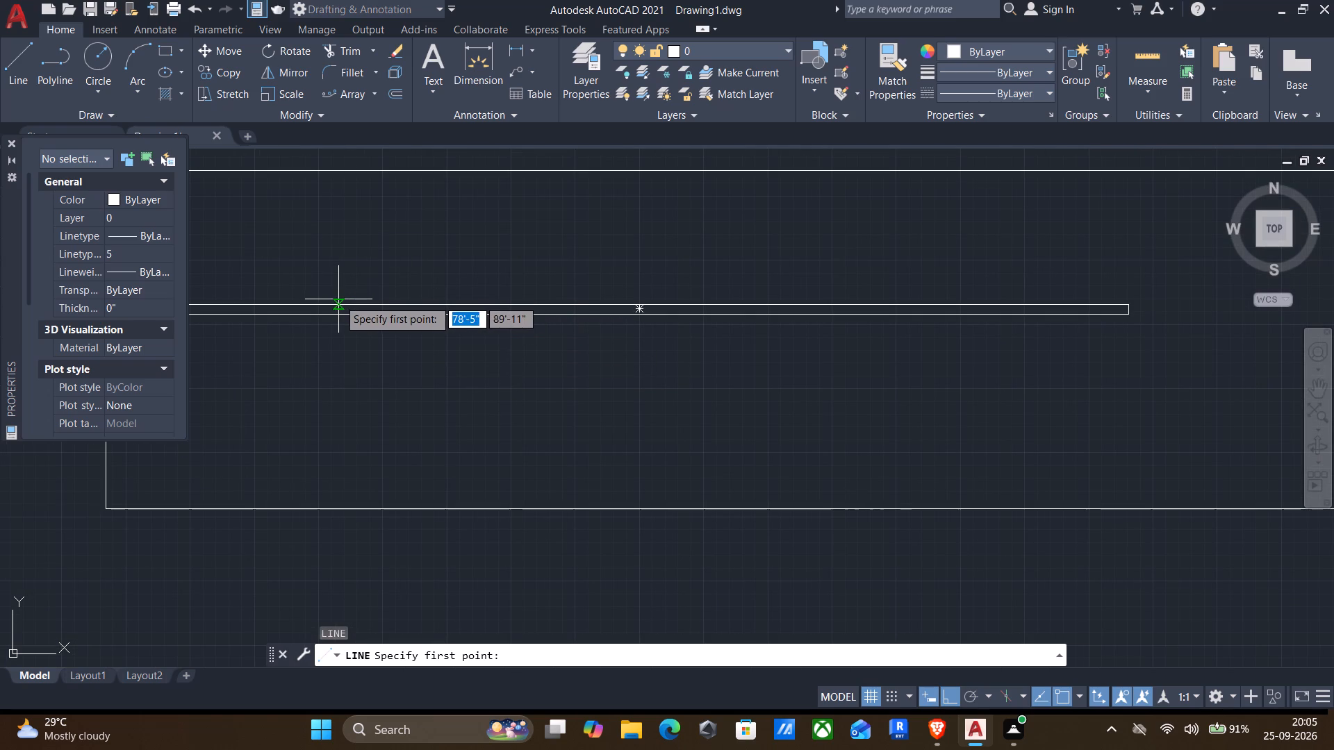
click(338, 301)
scroll(339, 324, up, 3)
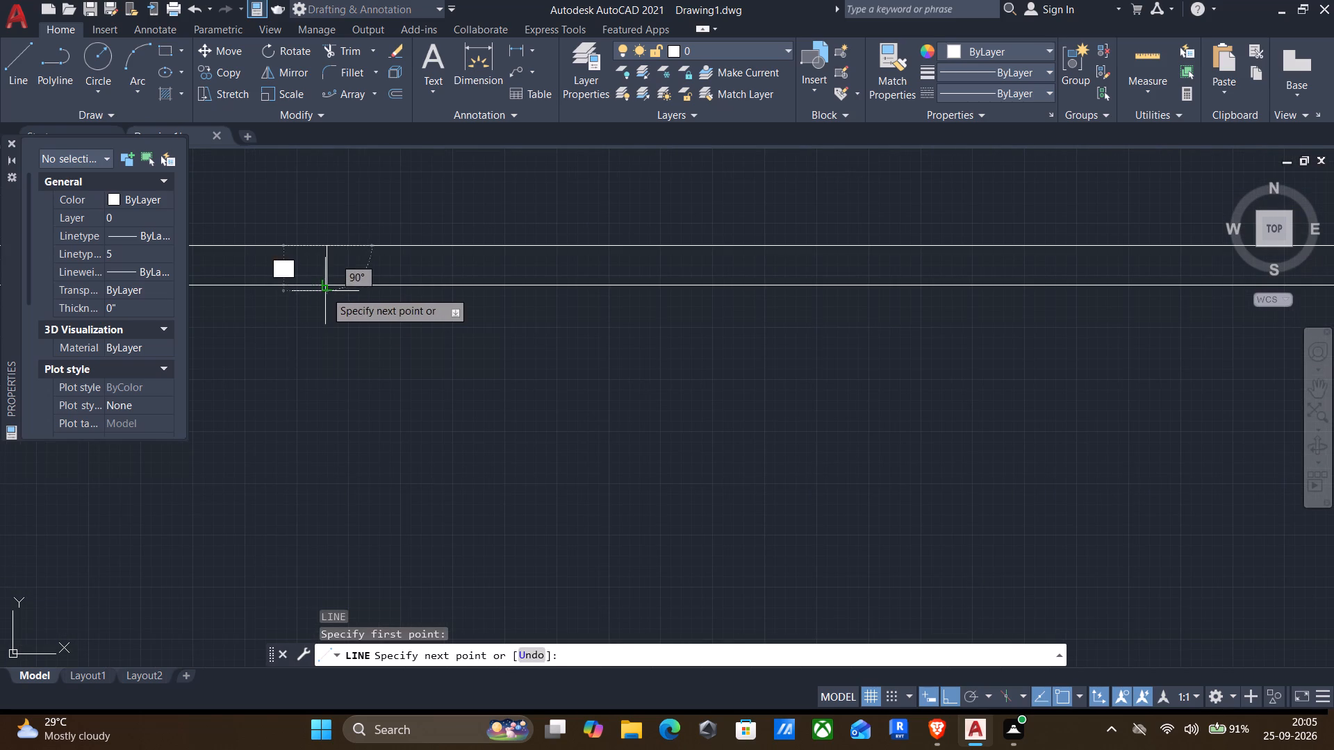
click(328, 287)
scroll(338, 301, down, 2)
key(Return)
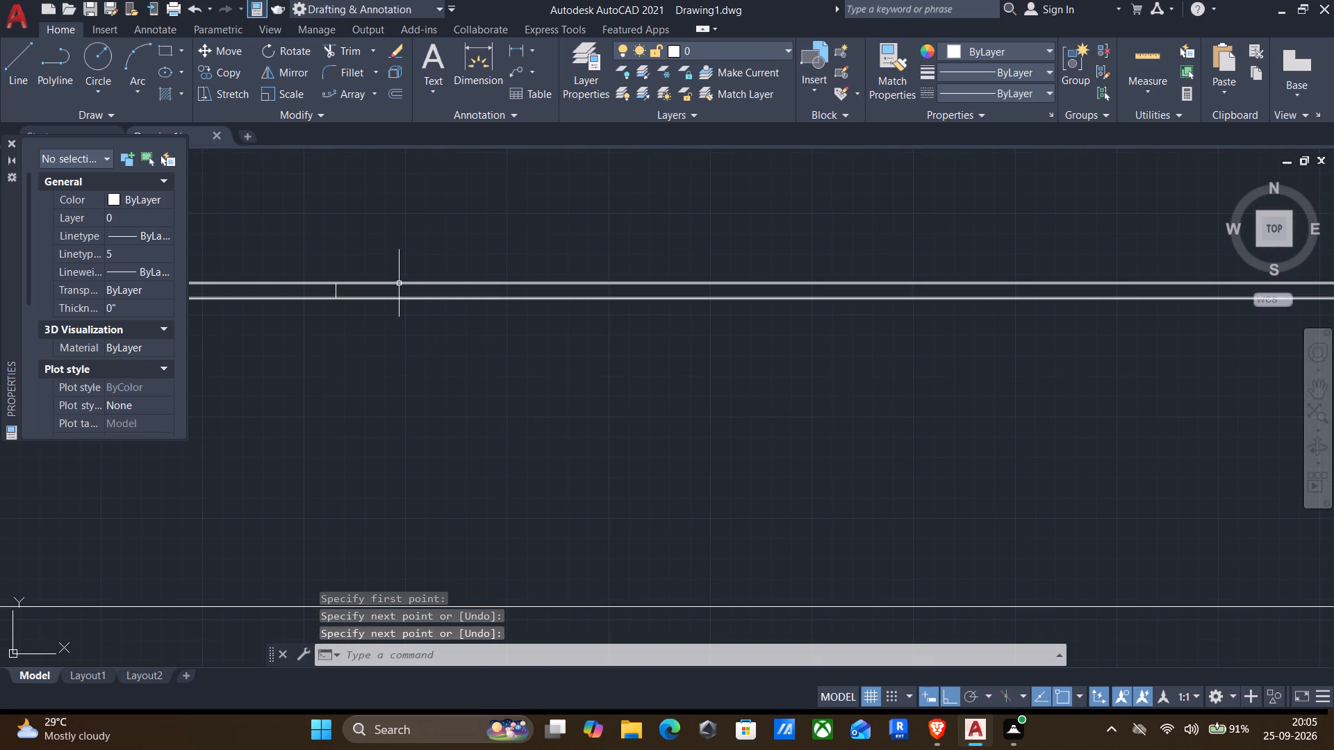
Offset the short cross line 2' east within the westernmost thin rectangle.
middle_drag(361, 334, 431, 338)
scroll(436, 338, down, 3)
key(o)
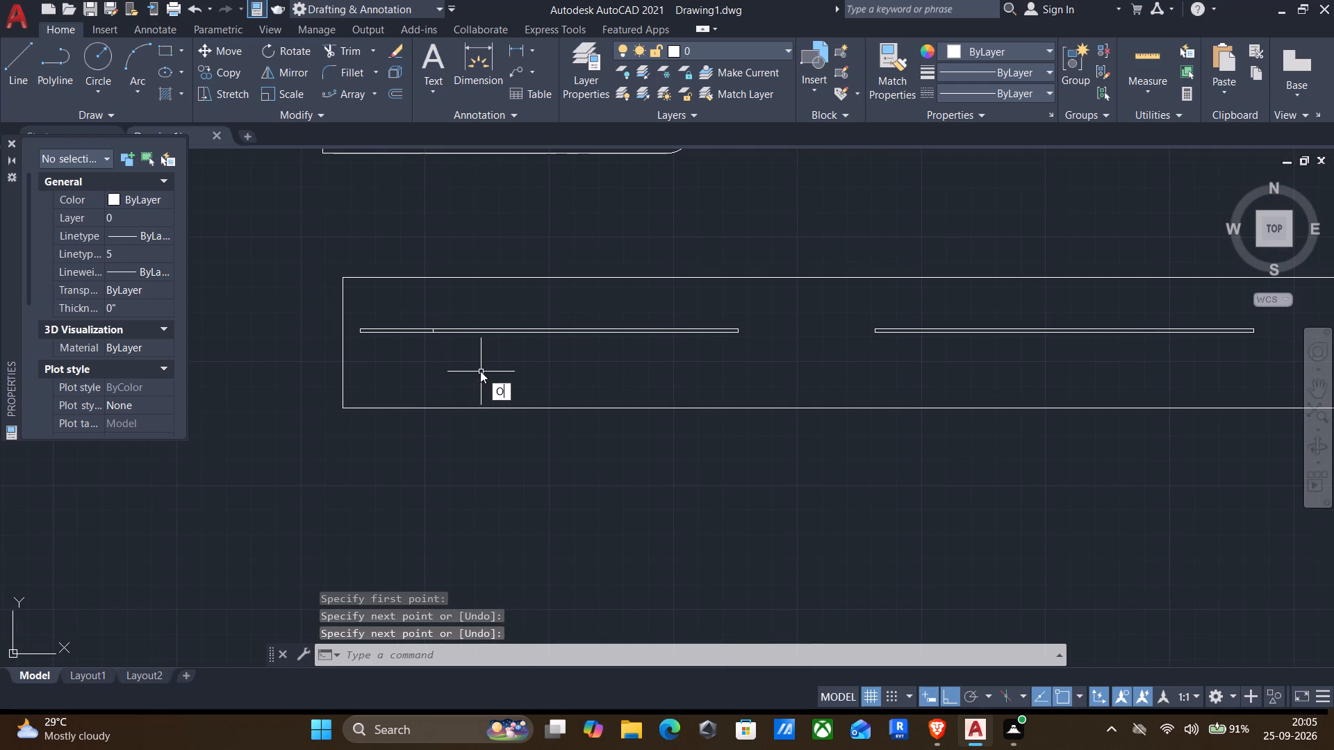
key(Return)
scroll(441, 341, up, 3)
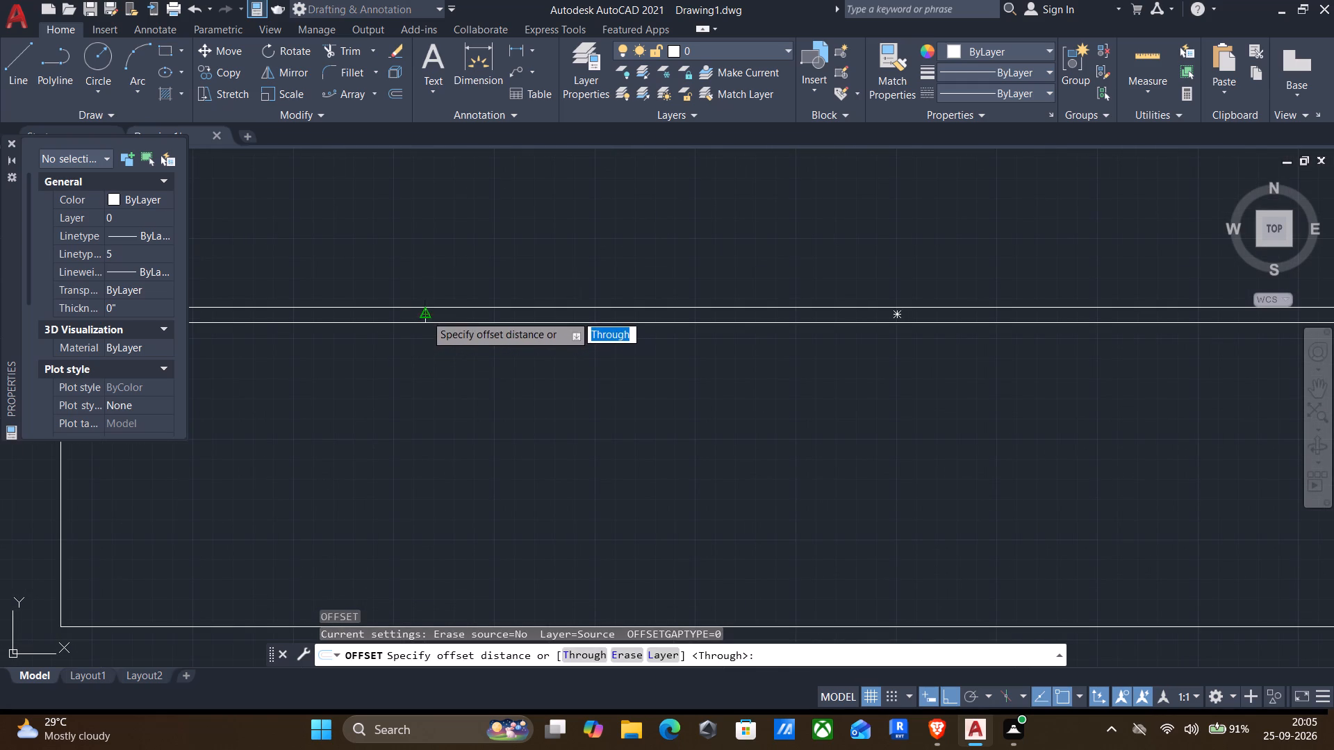
click(425, 315)
click(454, 312)
click(425, 315)
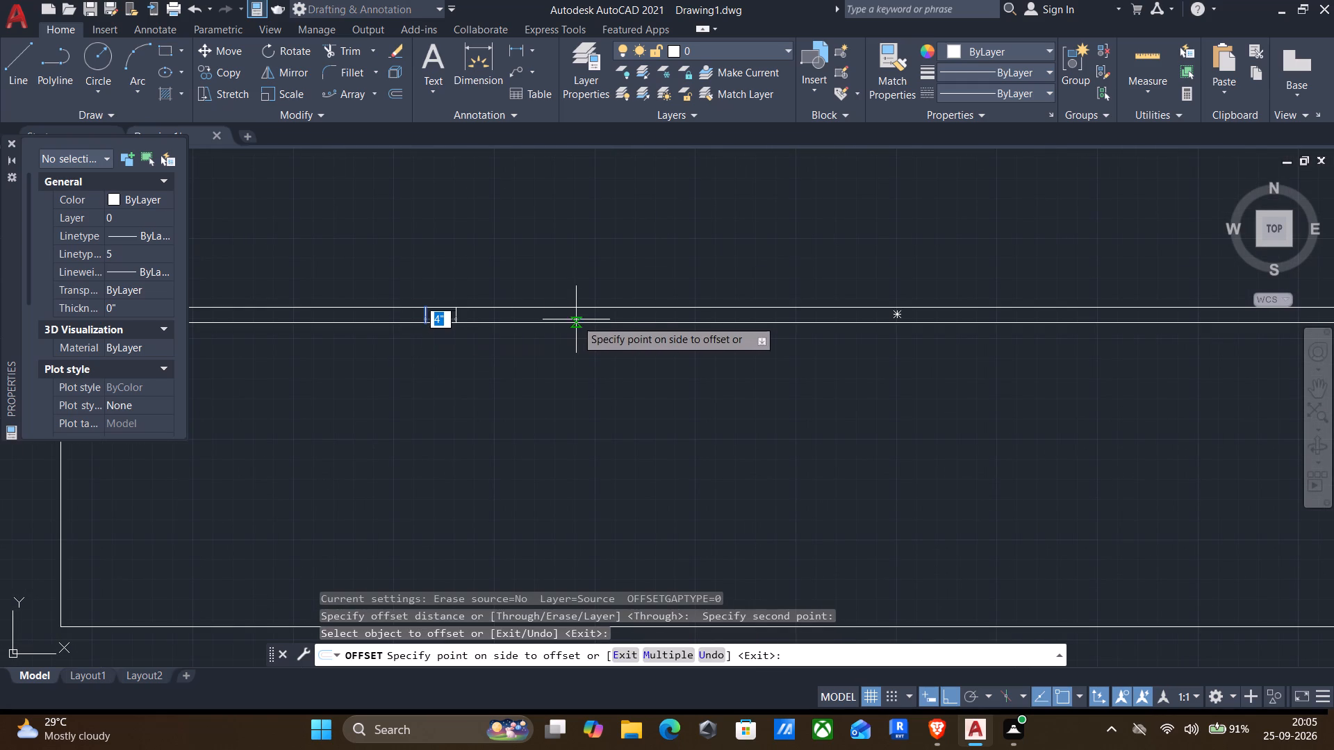
text(2')
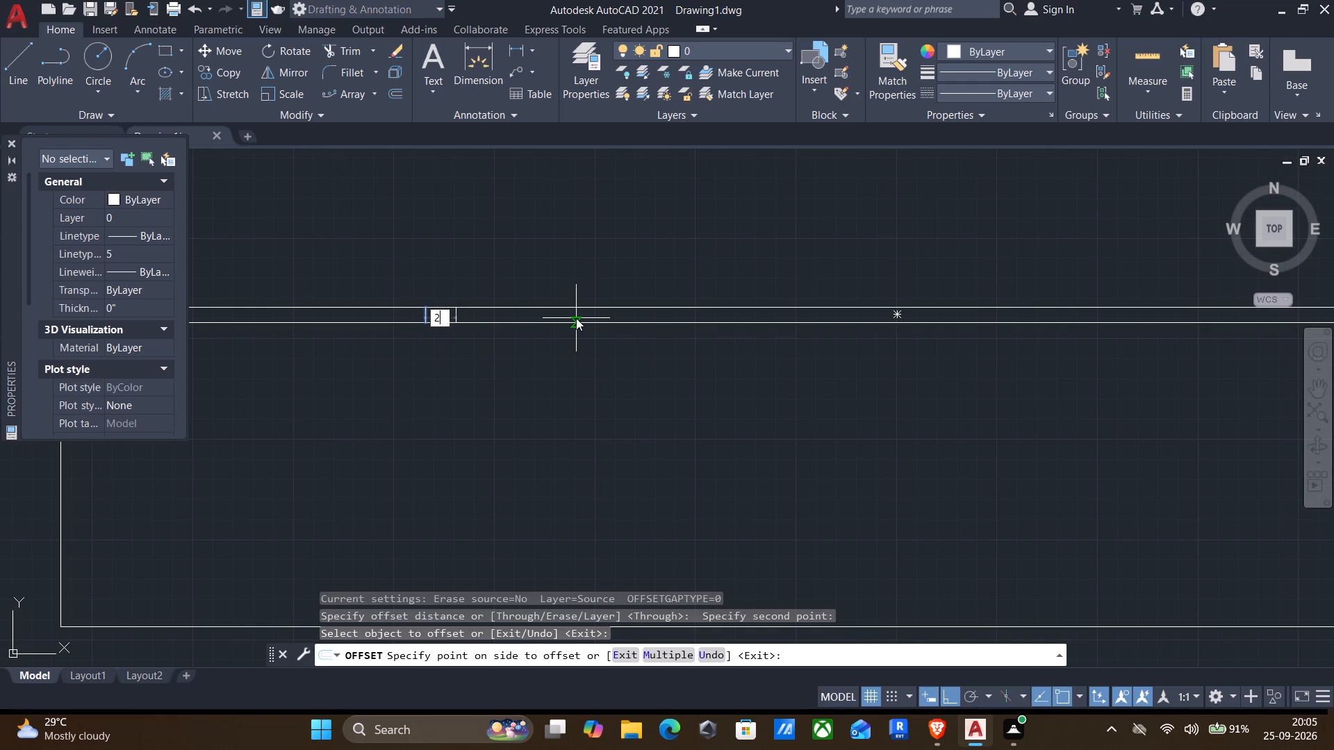
key(Return)
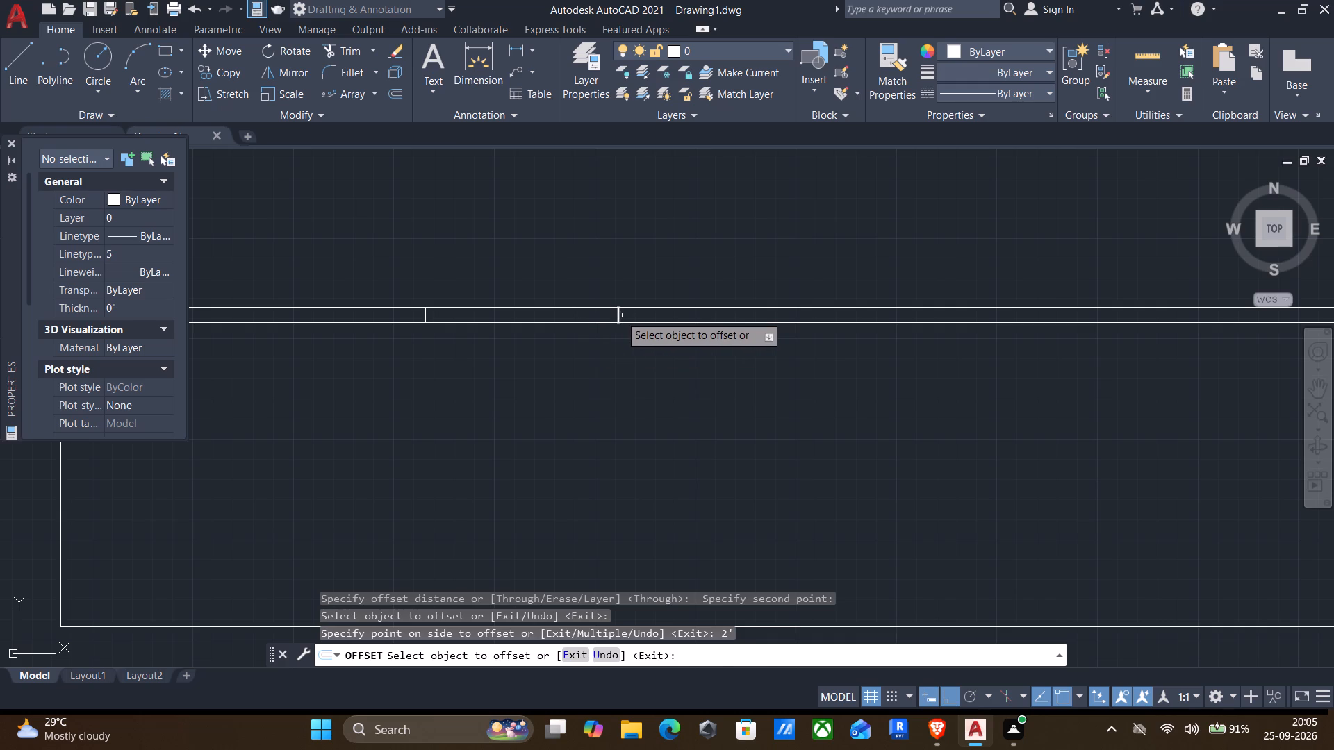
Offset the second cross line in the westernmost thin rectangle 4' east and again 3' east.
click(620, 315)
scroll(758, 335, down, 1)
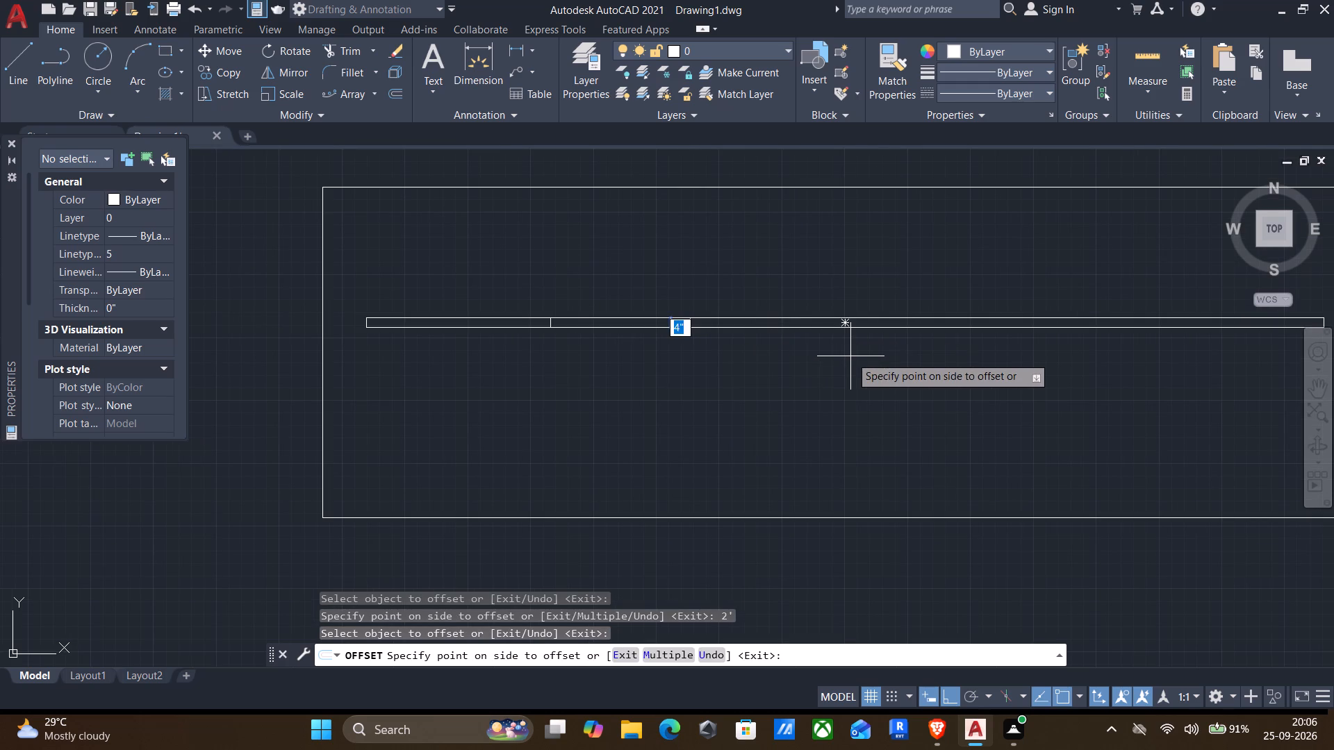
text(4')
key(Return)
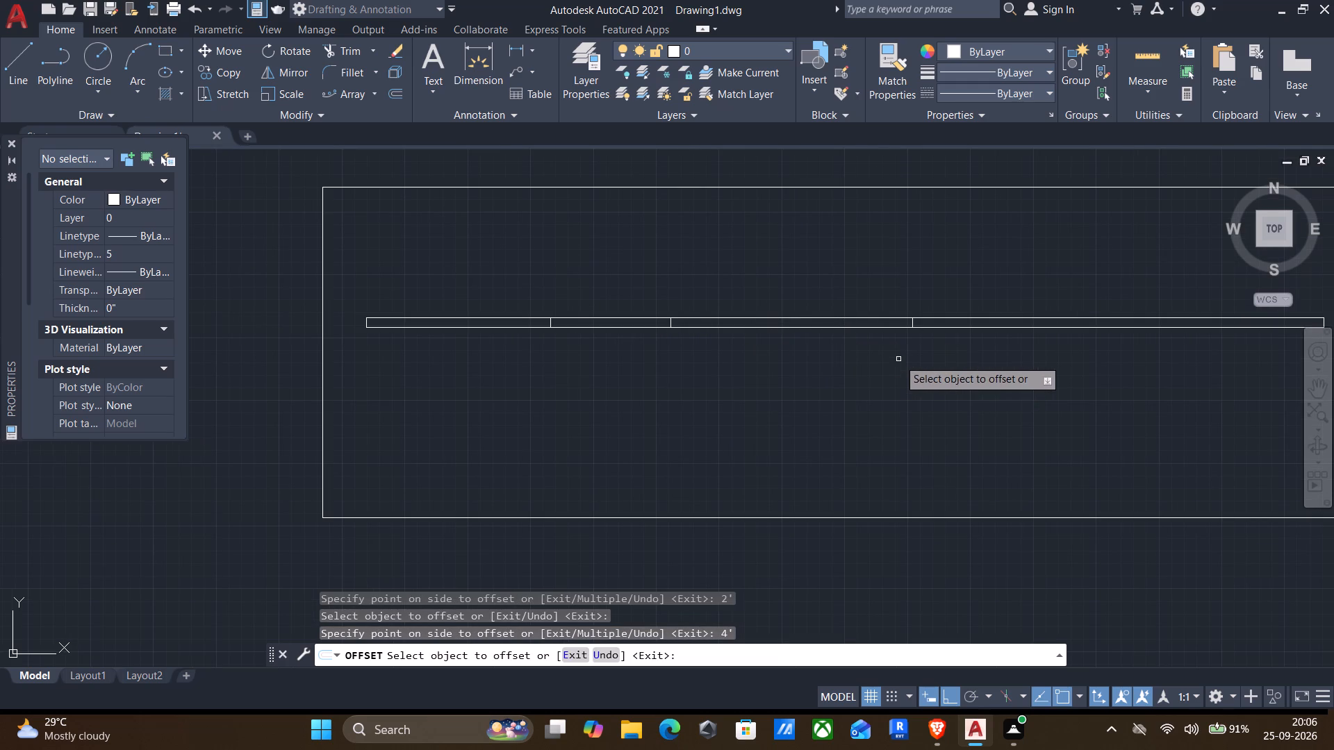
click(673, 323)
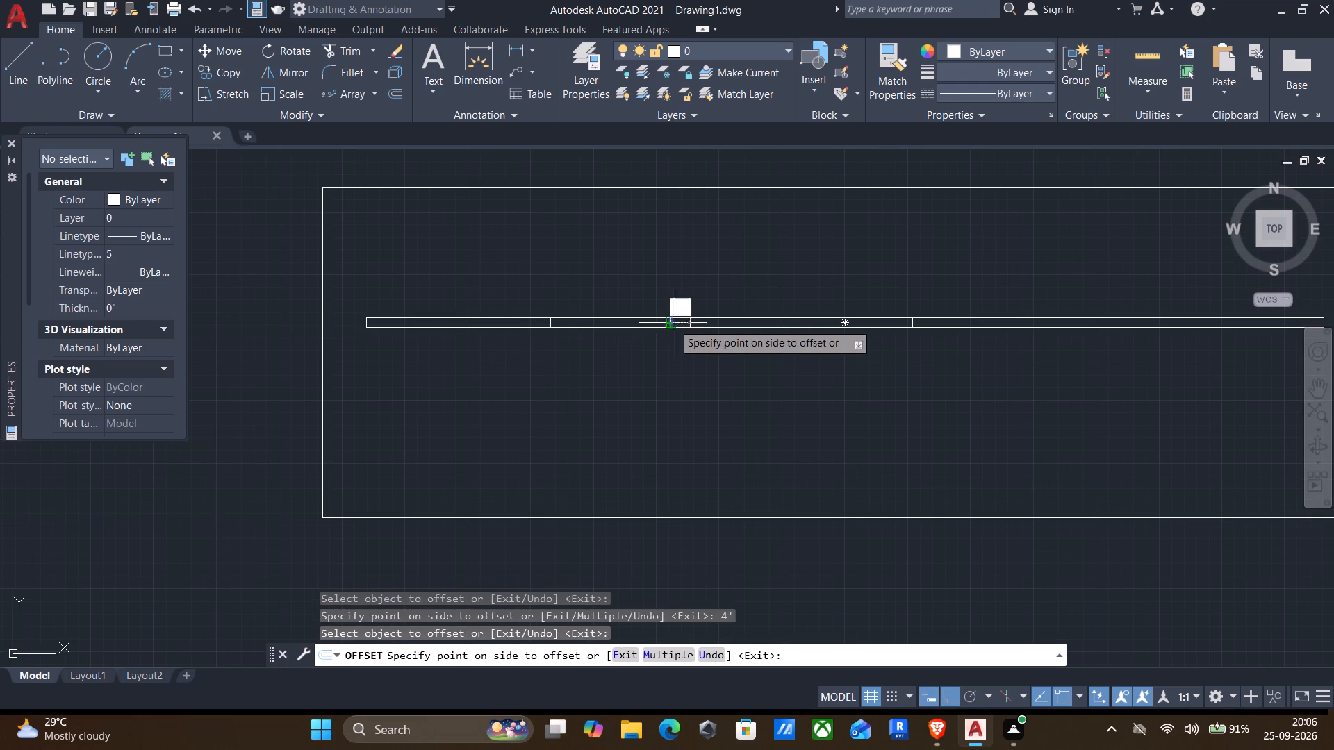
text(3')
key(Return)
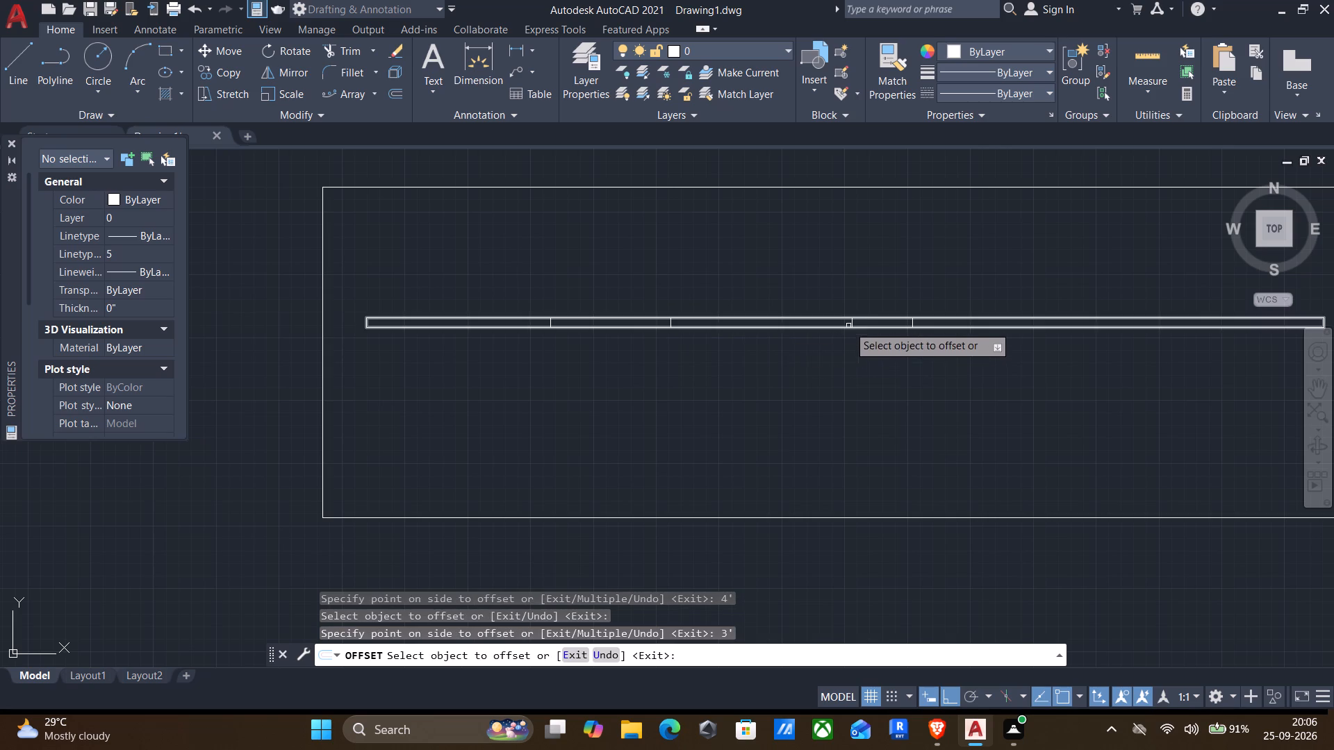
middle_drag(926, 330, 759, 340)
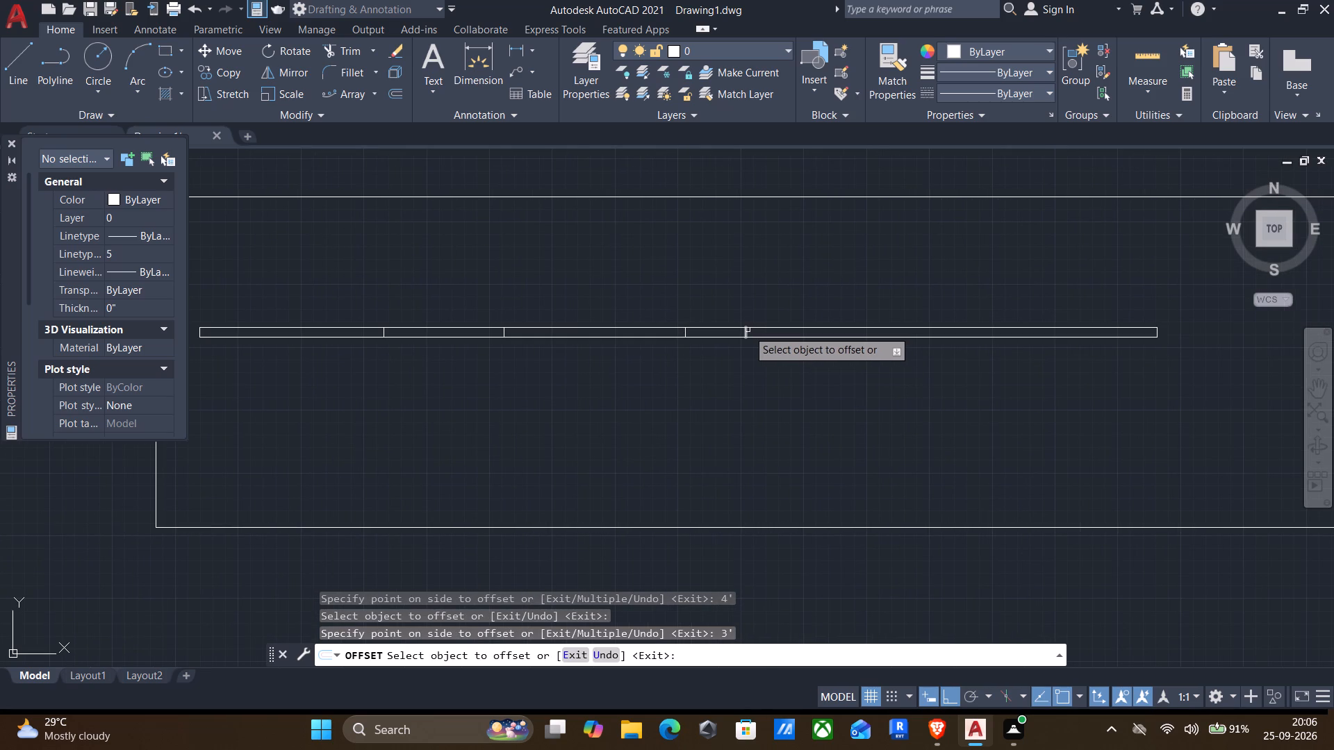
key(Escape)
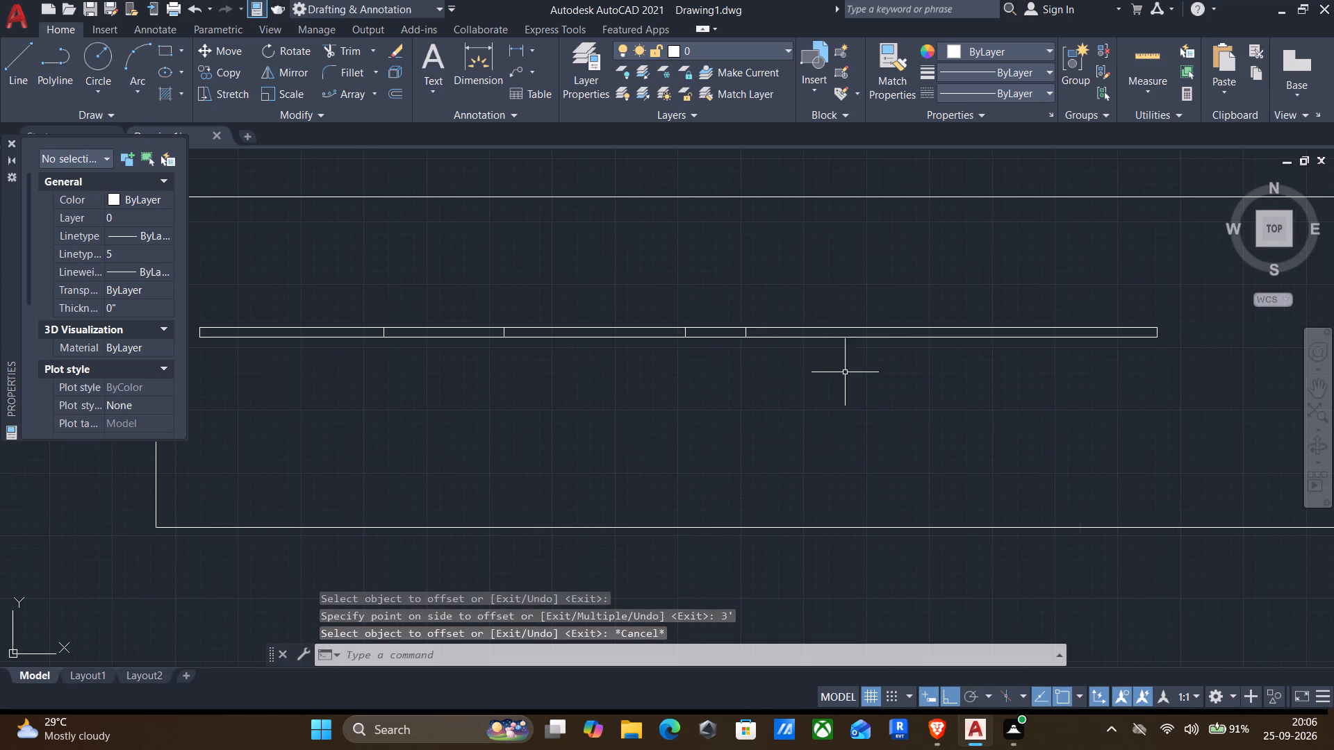
Erase the westernmost thin rectangle in the long strip together with all its cross lines.
scroll(878, 378, down, 4)
scroll(856, 386, up, 2)
drag(914, 392, 910, 385)
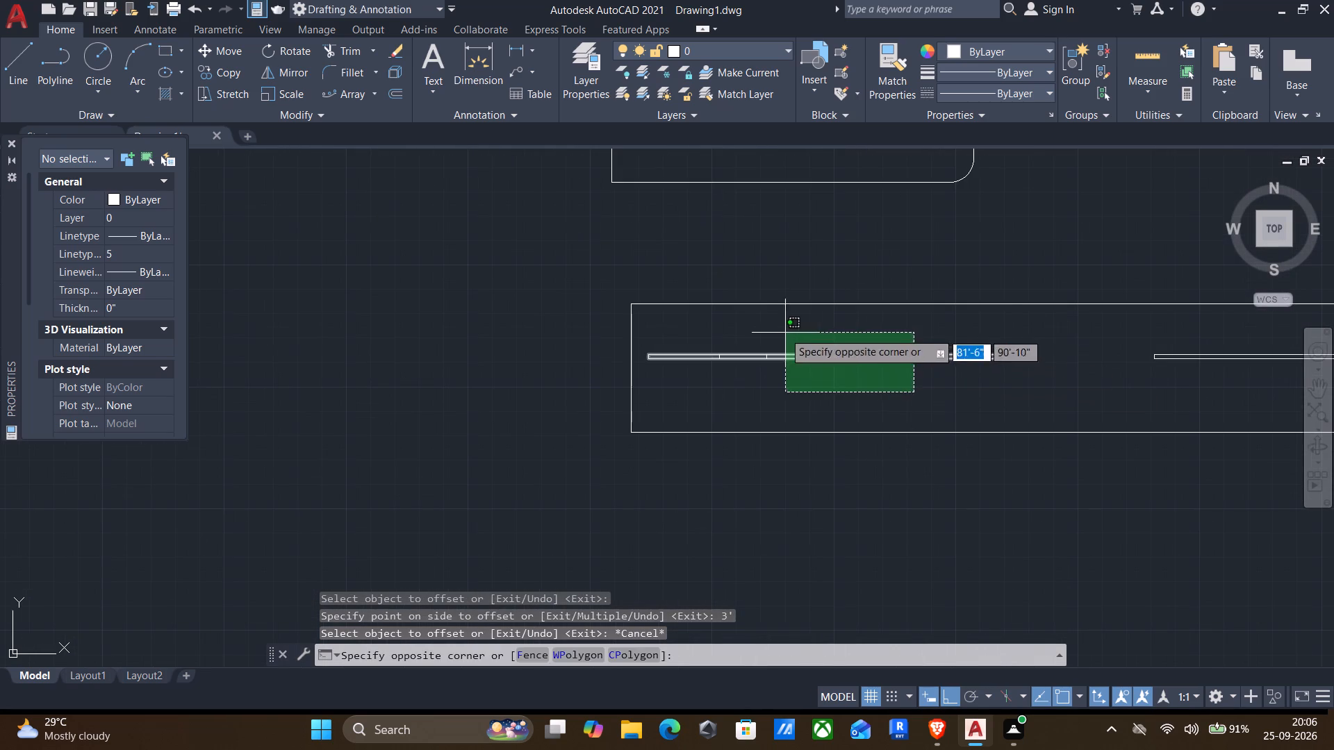
click(773, 327)
key(Delete)
click(670, 335)
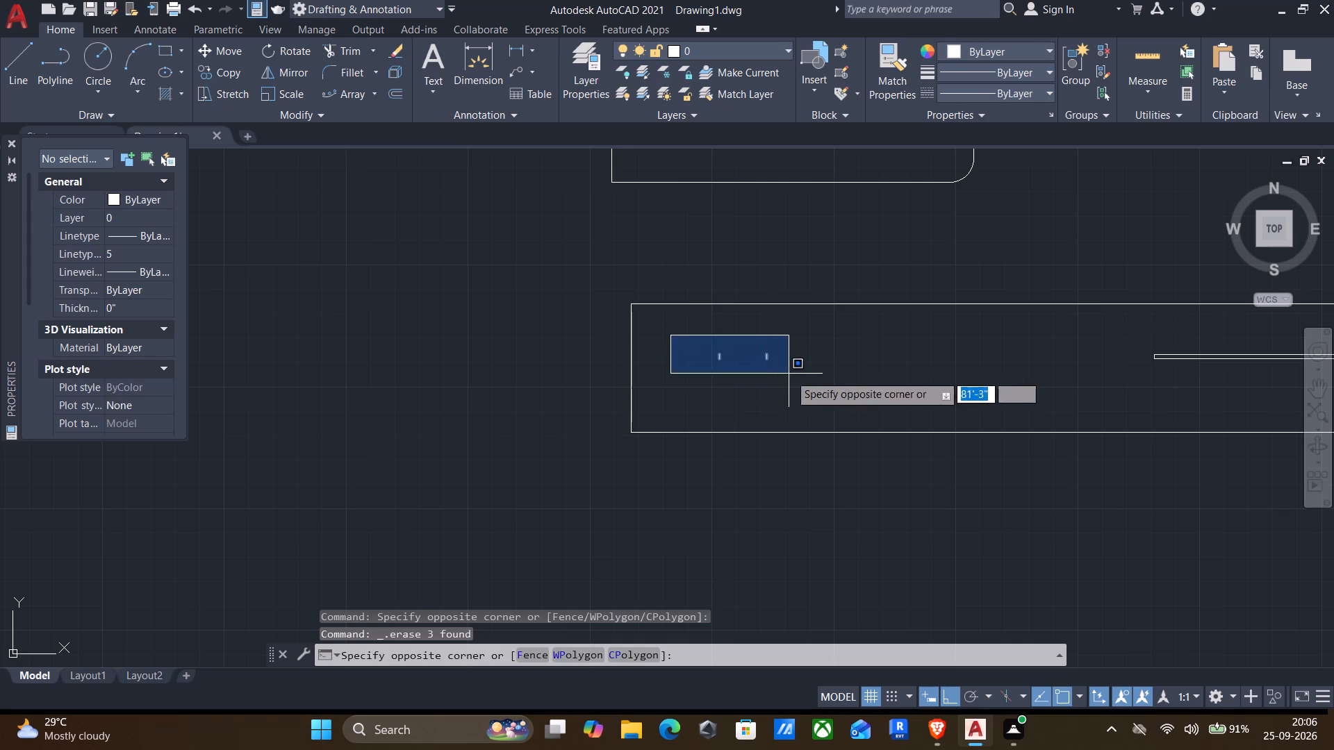
click(801, 379)
key(Delete)
Erase the three remaining thin rectangles, leaving only the outline of the long strip.
scroll(838, 397, down, 2)
middle_drag(839, 397, 541, 353)
scroll(671, 340, up, 2)
click(639, 314)
scroll(692, 351, down, 2)
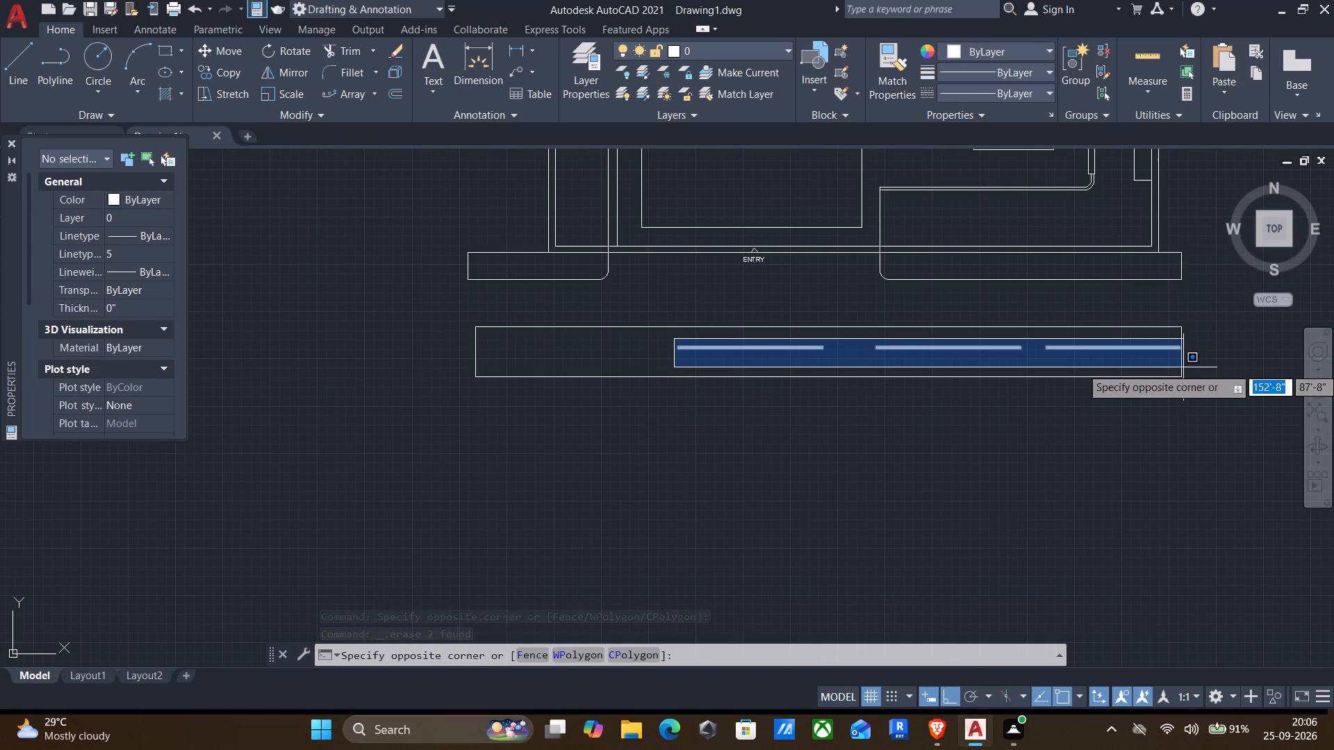
click(1183, 367)
key(Delete)
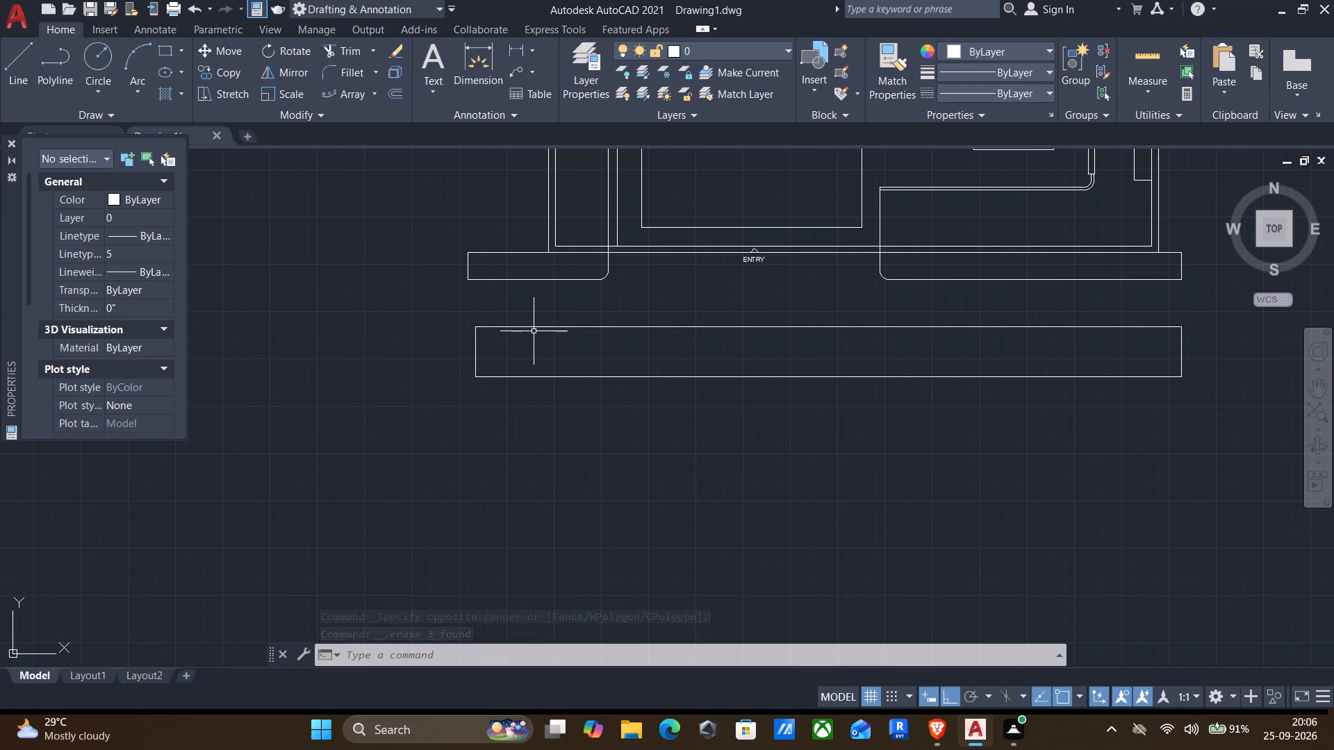
Draw a horizontal line about 3'-6" long eastward from the midpoint of the long strip's west edge.
key(l)
key(Return)
scroll(483, 355, up, 2)
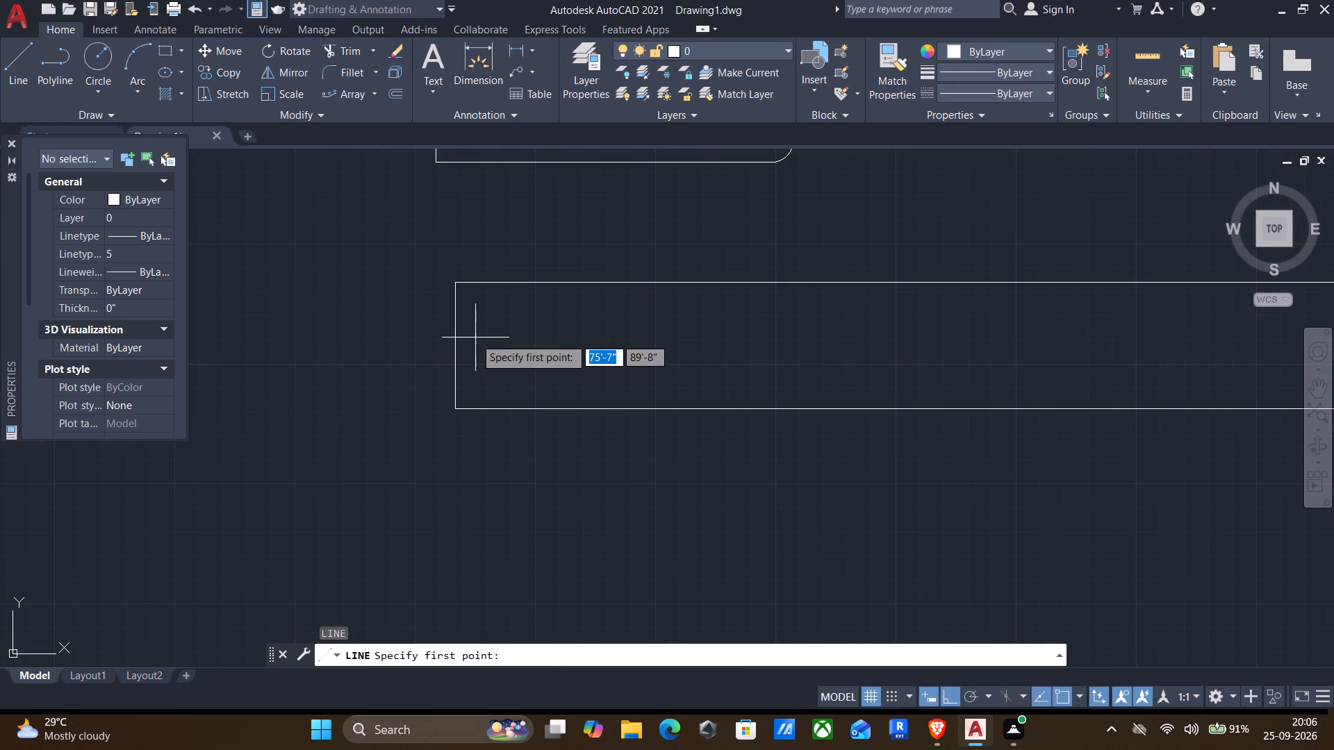
click(456, 343)
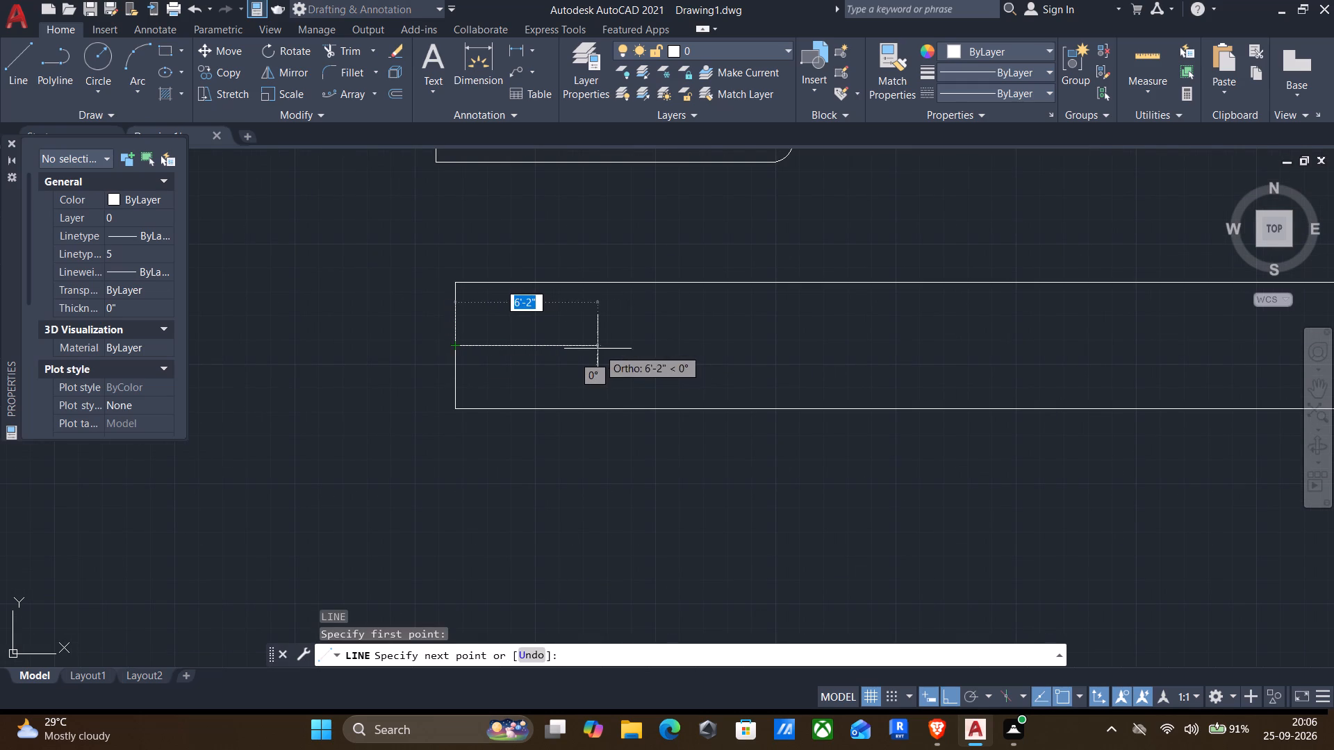
scroll(536, 350, up, 1)
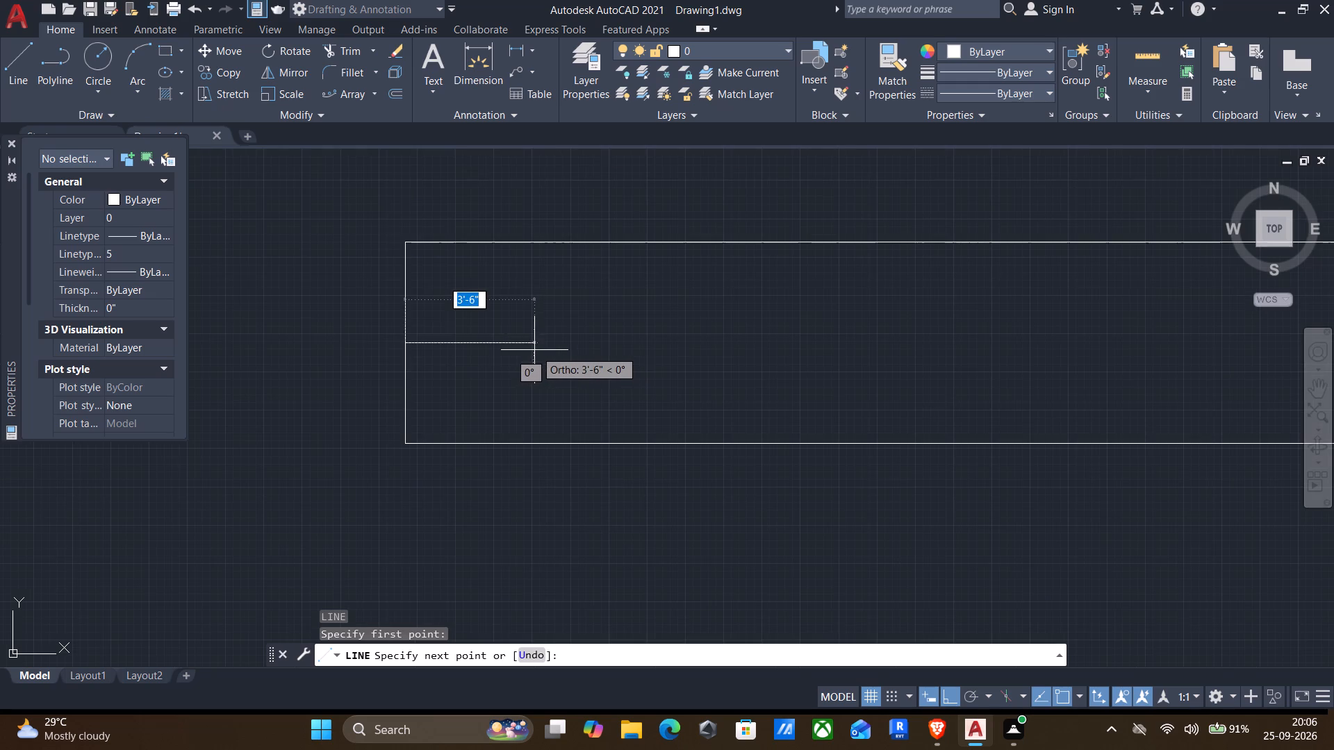
click(534, 350)
key(Return)
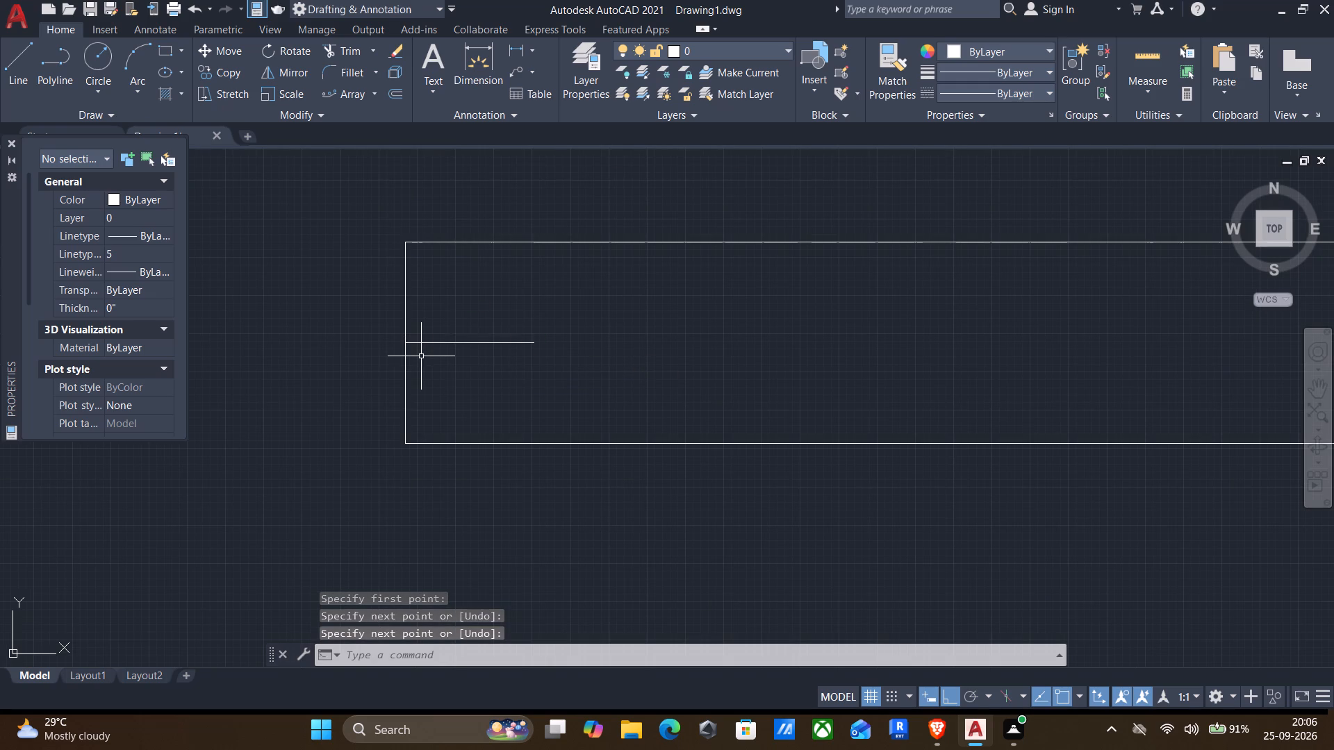
Offset the short horizontal centre line 1" to the north and 1" to the south.
key(o)
key(Return)
click(425, 335)
click(427, 389)
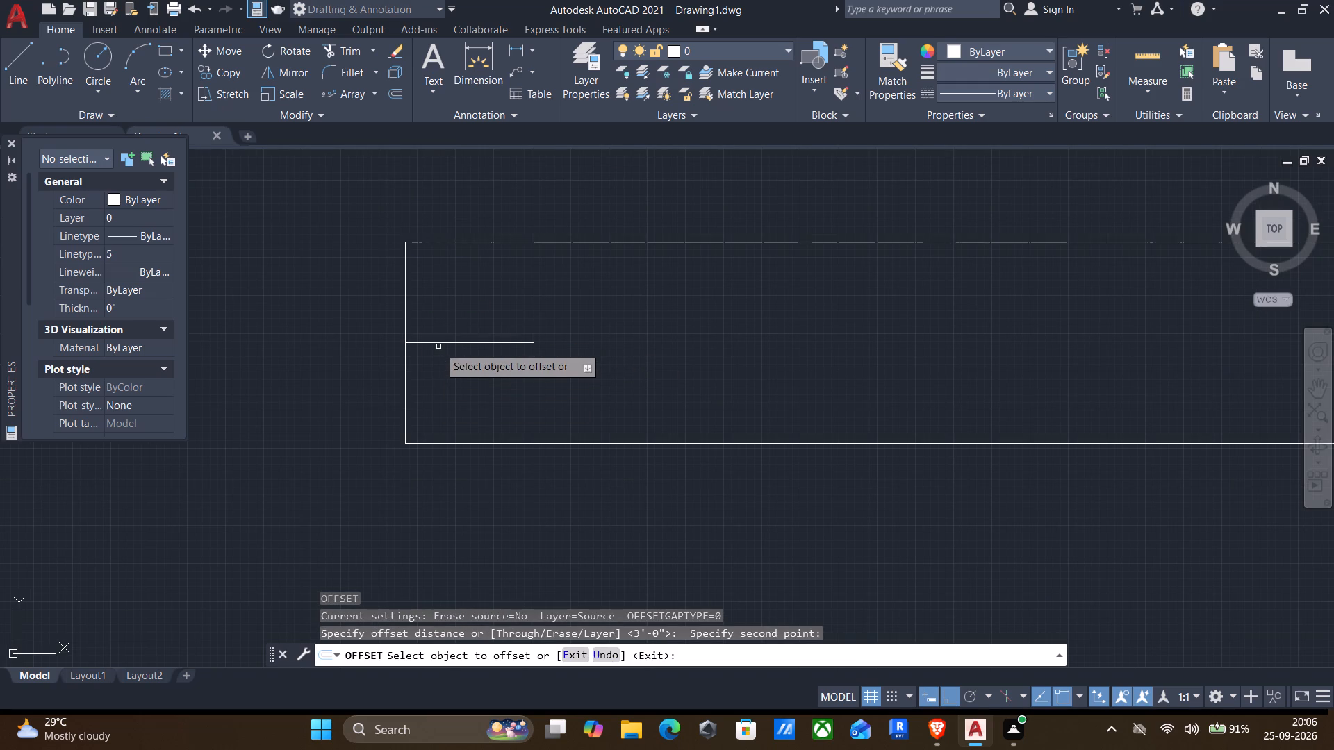
click(438, 344)
key(1)
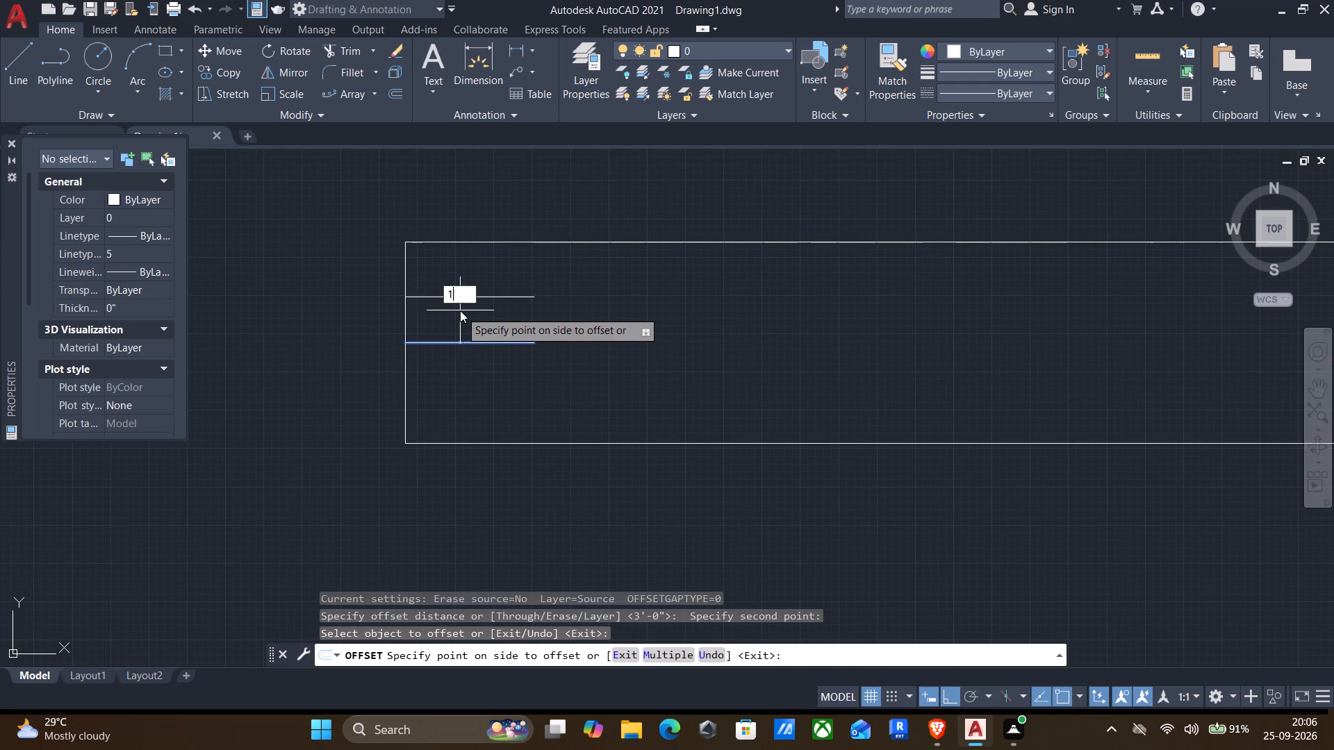
key(shift+quotedbl)
key(Return)
scroll(481, 353, up, 1)
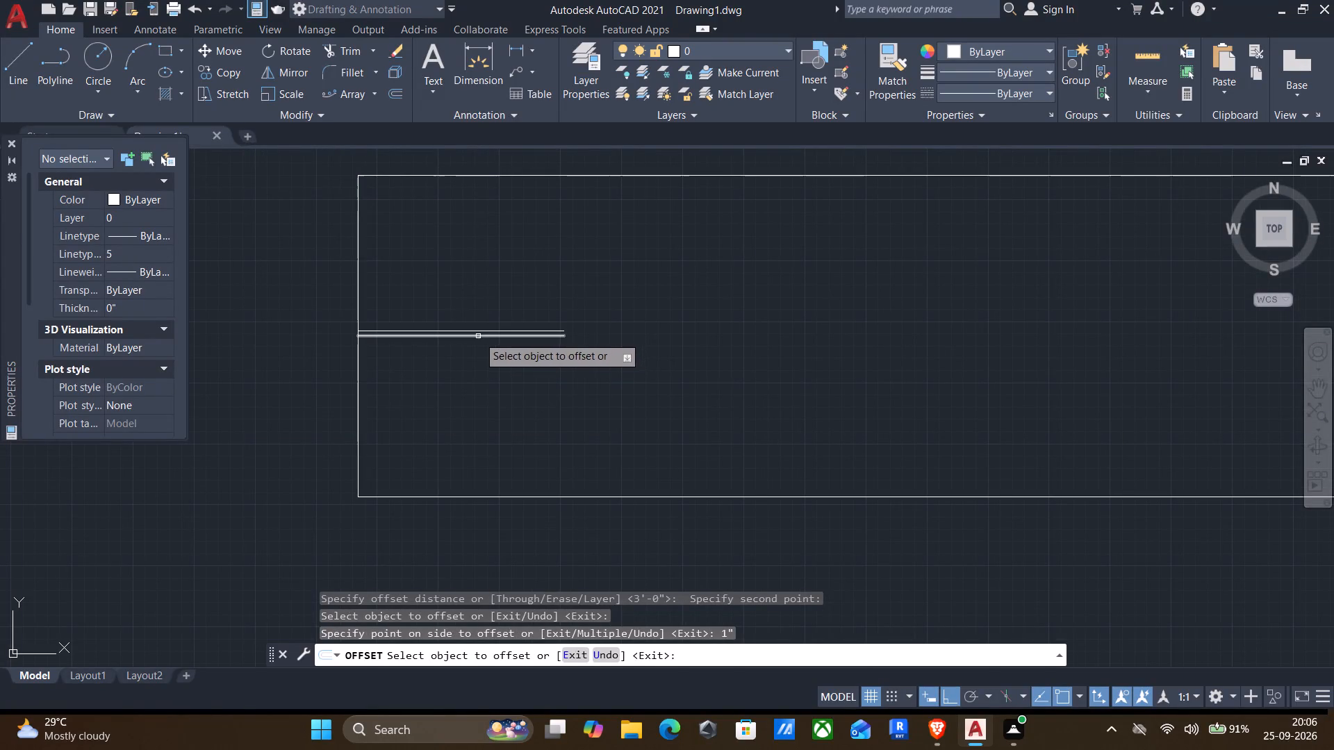
click(478, 336)
key(1)
key(shift+quotedbl)
key(Return)
key(Return)
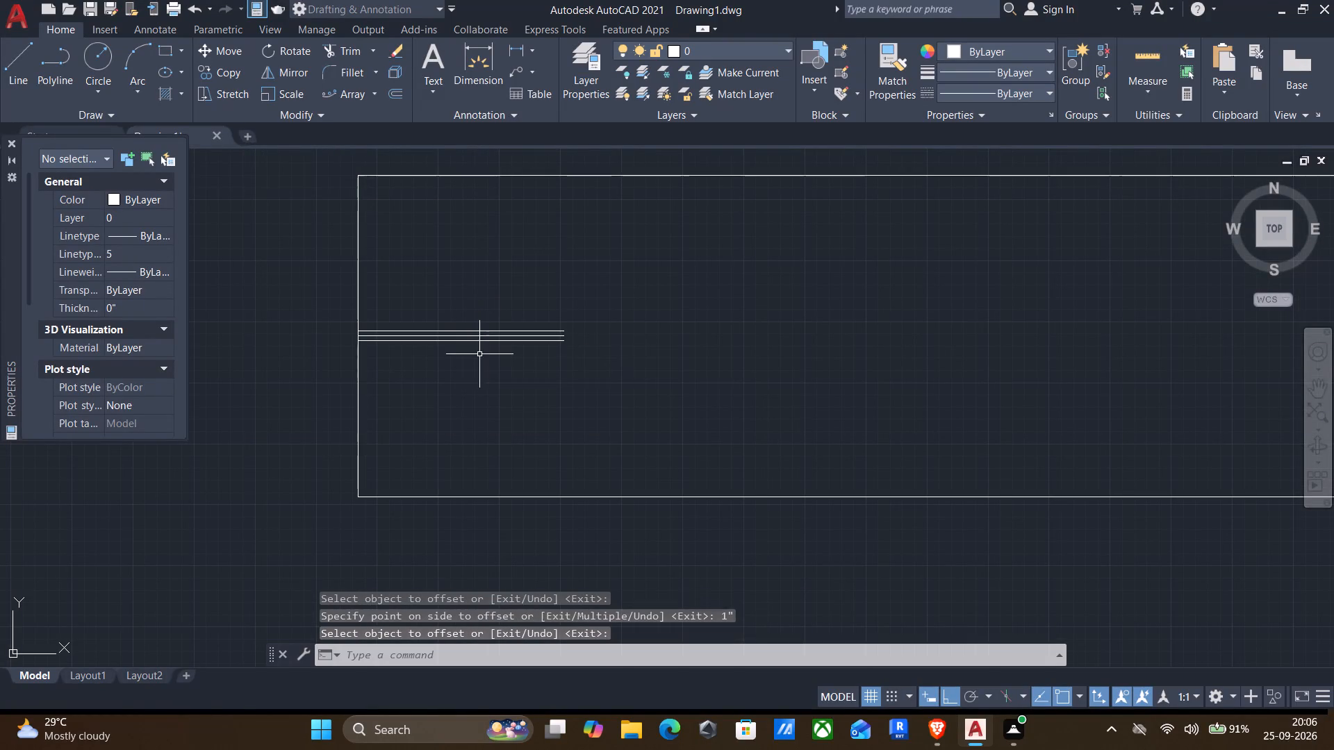
Erase the original centre line between the two offset lines.
scroll(490, 345, up, 3)
click(488, 312)
key(Delete)
Close the east and west ends of the two parallel lines with short vertical lines, forming a thin rectangle.
scroll(488, 316, down, 2)
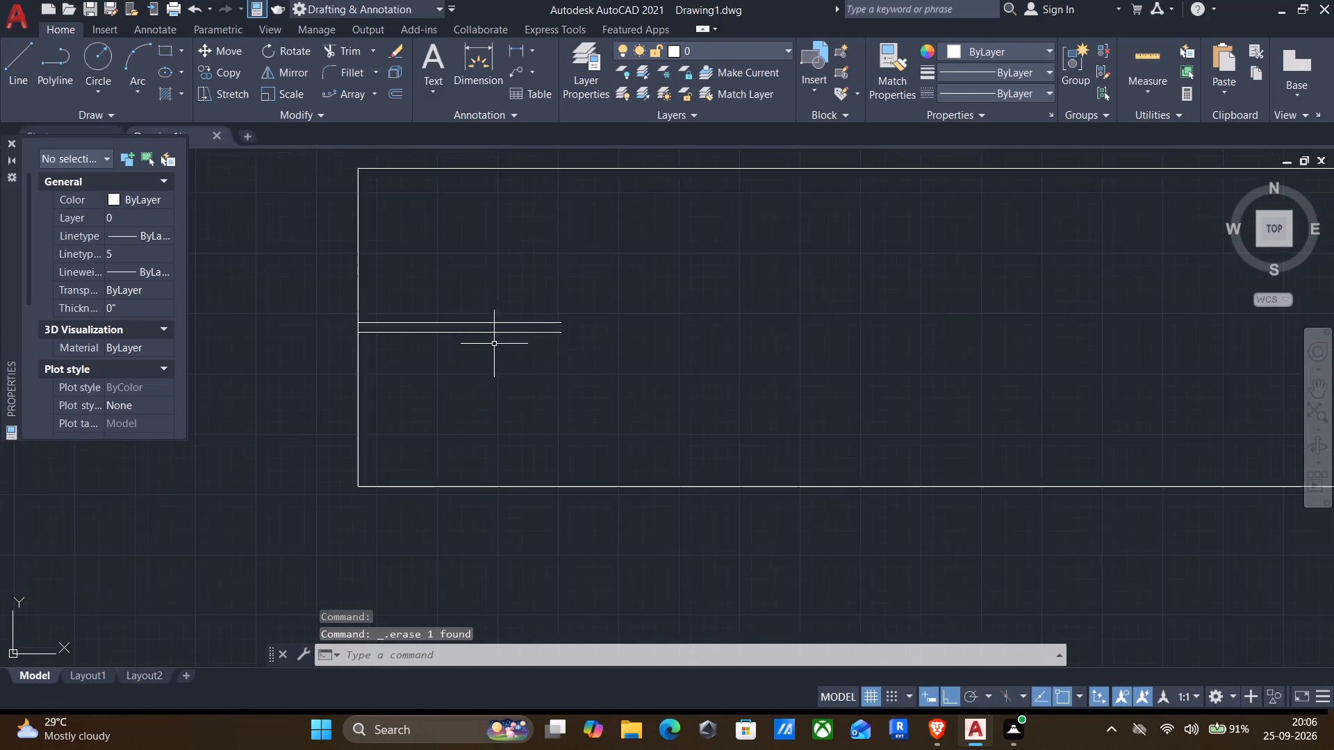
scroll(497, 351, down, 2)
key(l)
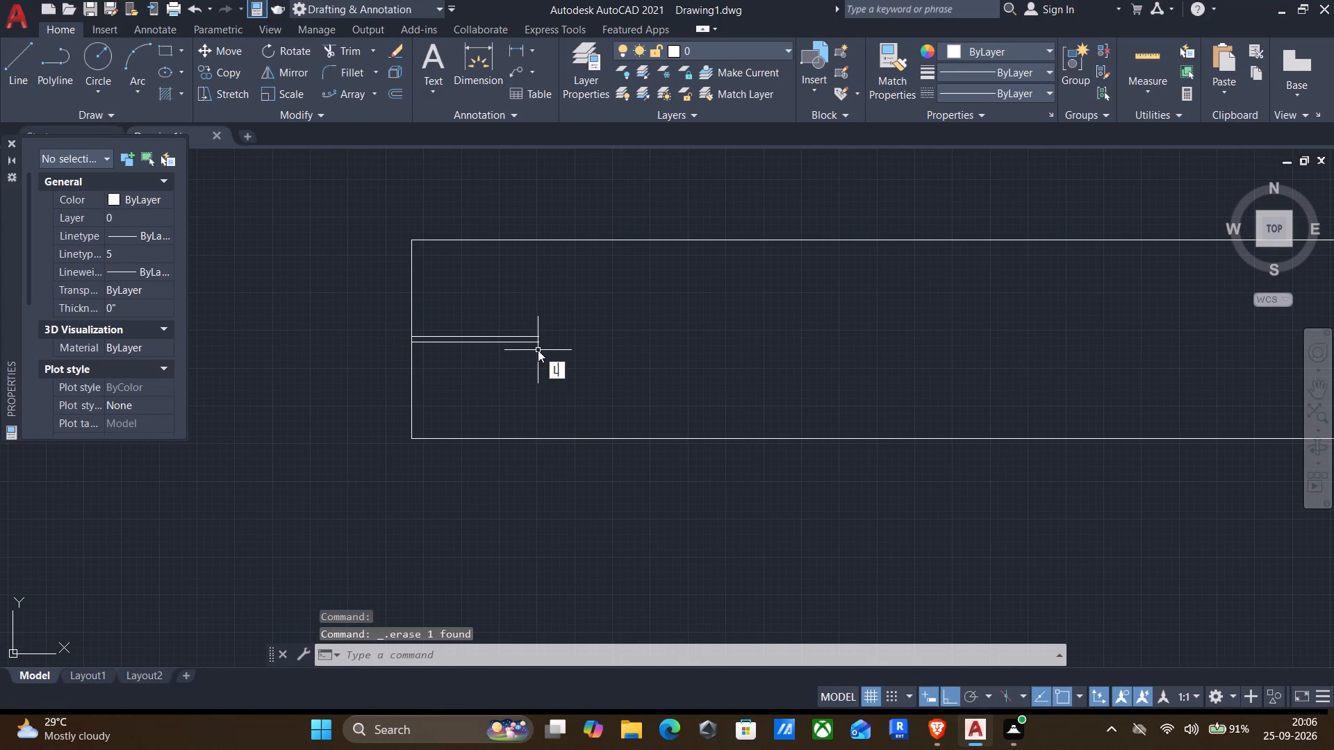
key(Return)
scroll(538, 350, up, 4)
click(515, 276)
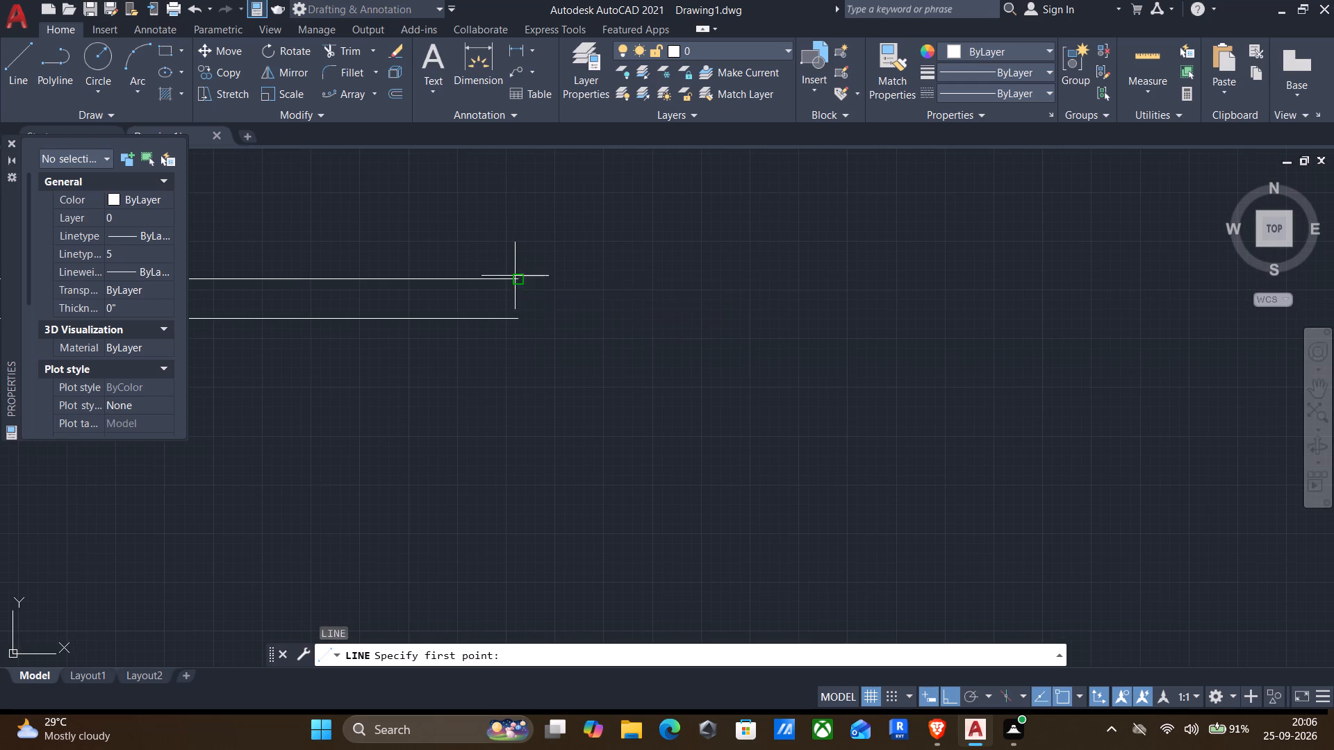
click(519, 317)
scroll(518, 322, down, 3)
middle_drag(513, 369, 609, 375)
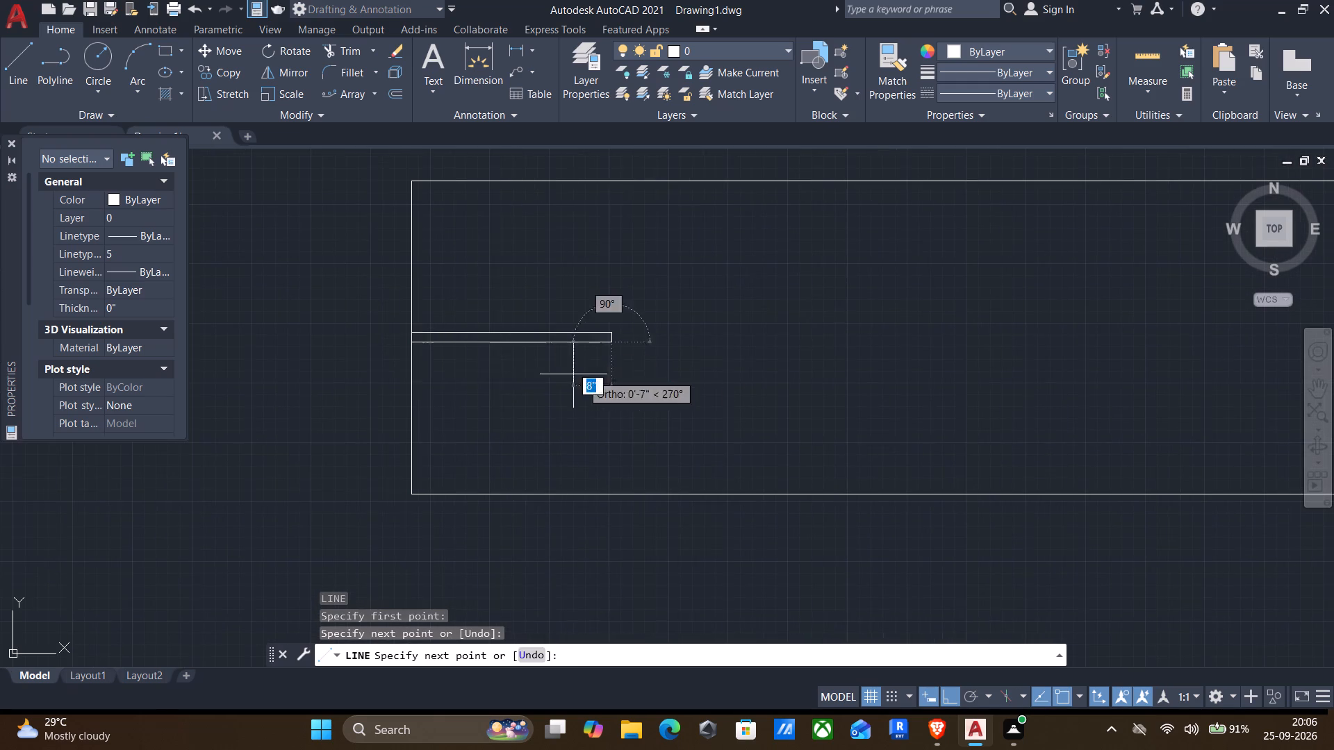
key(Return)
scroll(416, 334, up, 3)
key(Return)
click(391, 333)
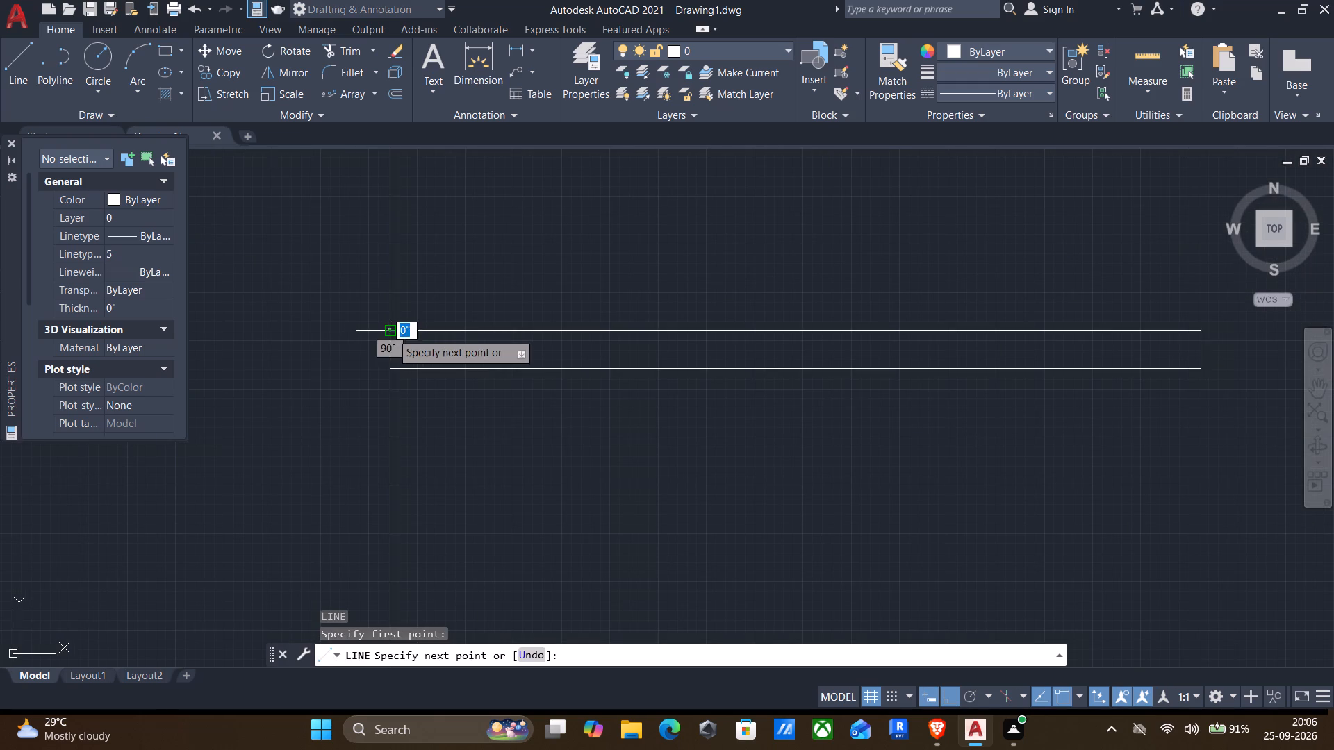
click(389, 370)
key(Return)
Move the thin rectangle a short distance east, clear of the long strip's west edge.
scroll(389, 370, down, 3)
drag(352, 324, 388, 352)
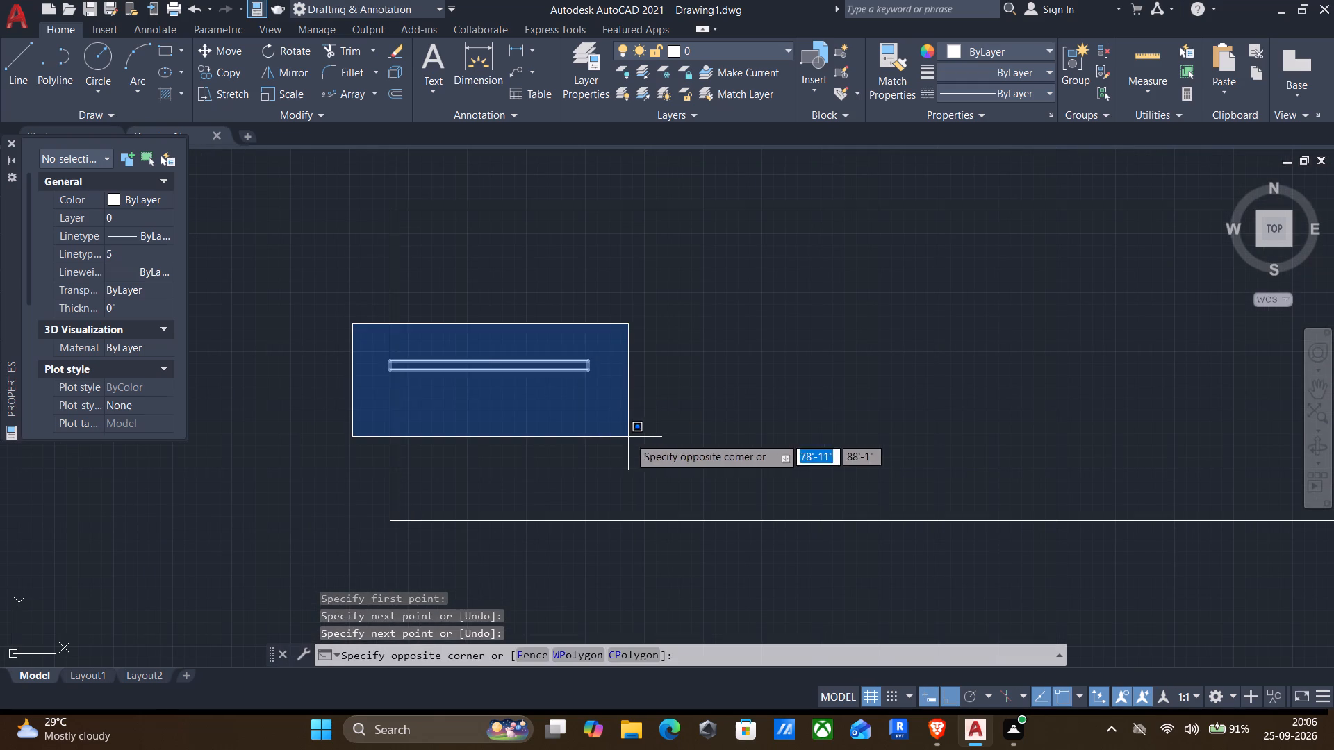
click(629, 437)
key(m)
key(Return)
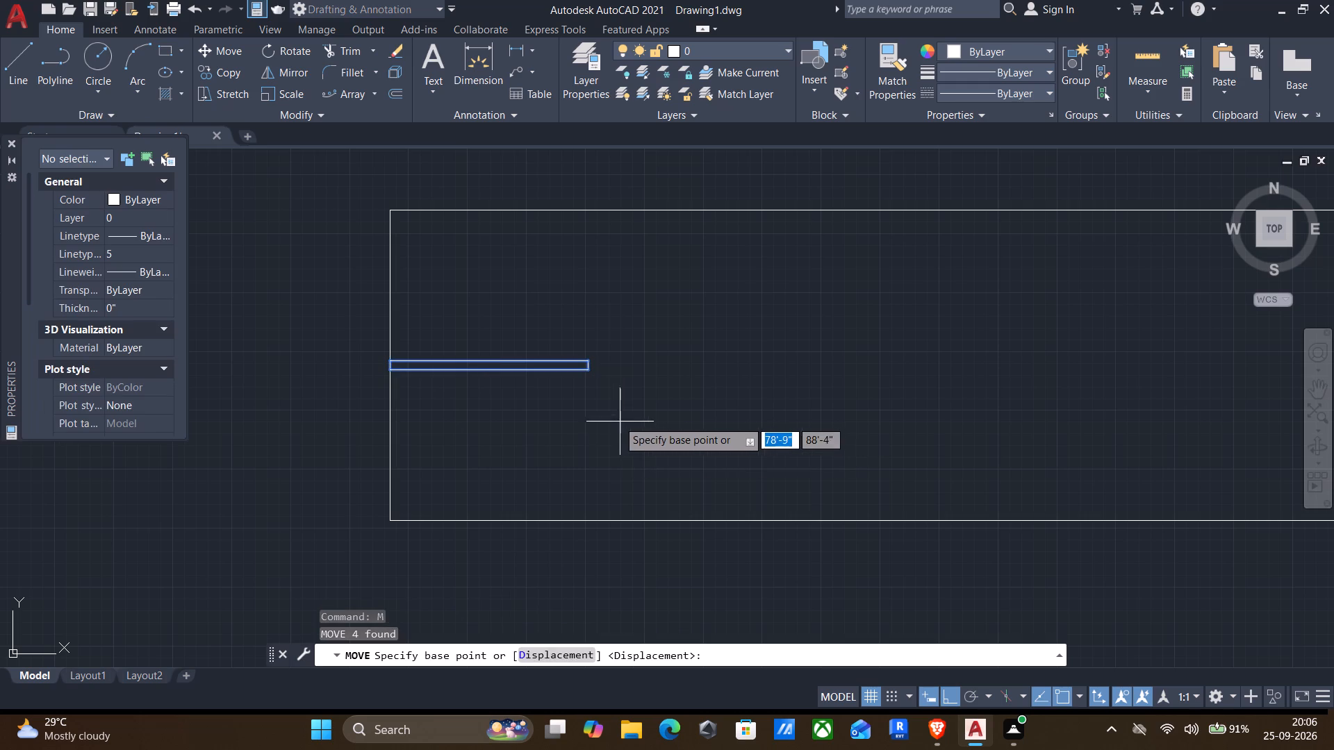
click(590, 372)
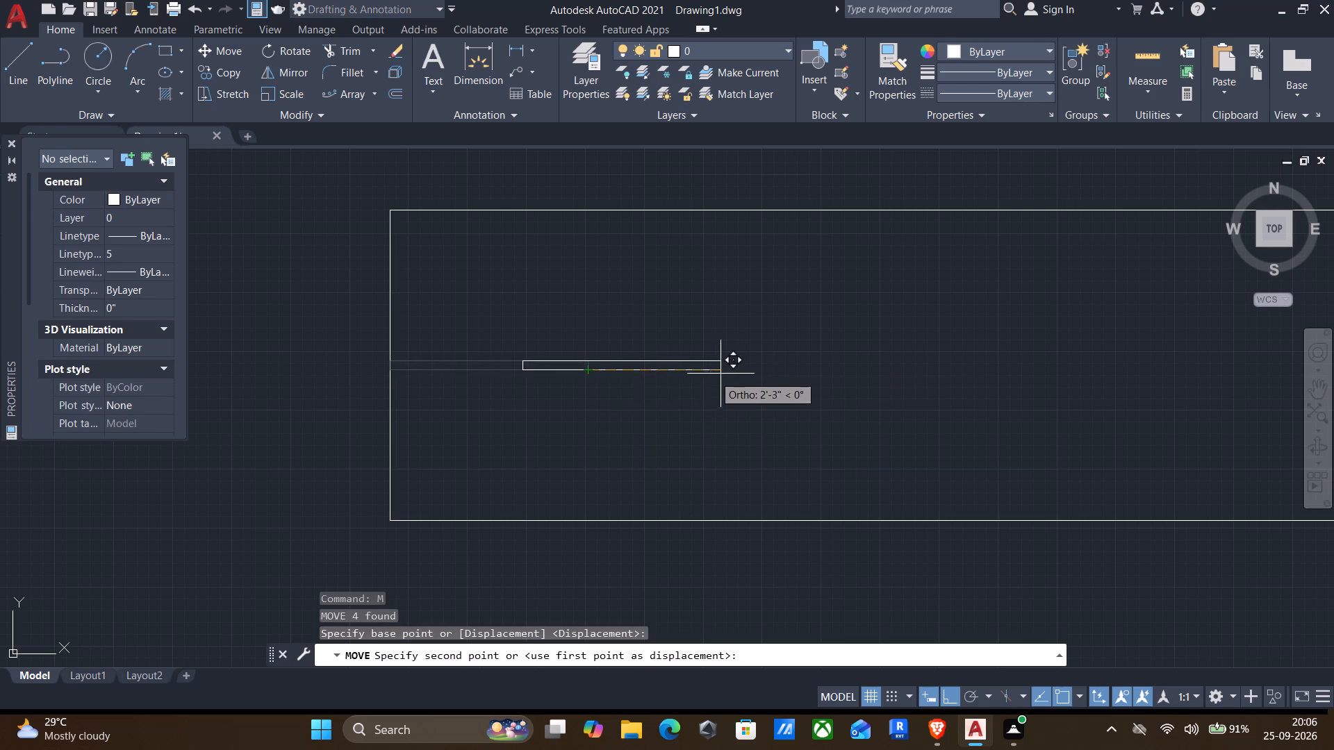
click(629, 380)
Copy the thin centre rectangle east along the long strip's centreline four times, about 4'-6" apart.
click(414, 340)
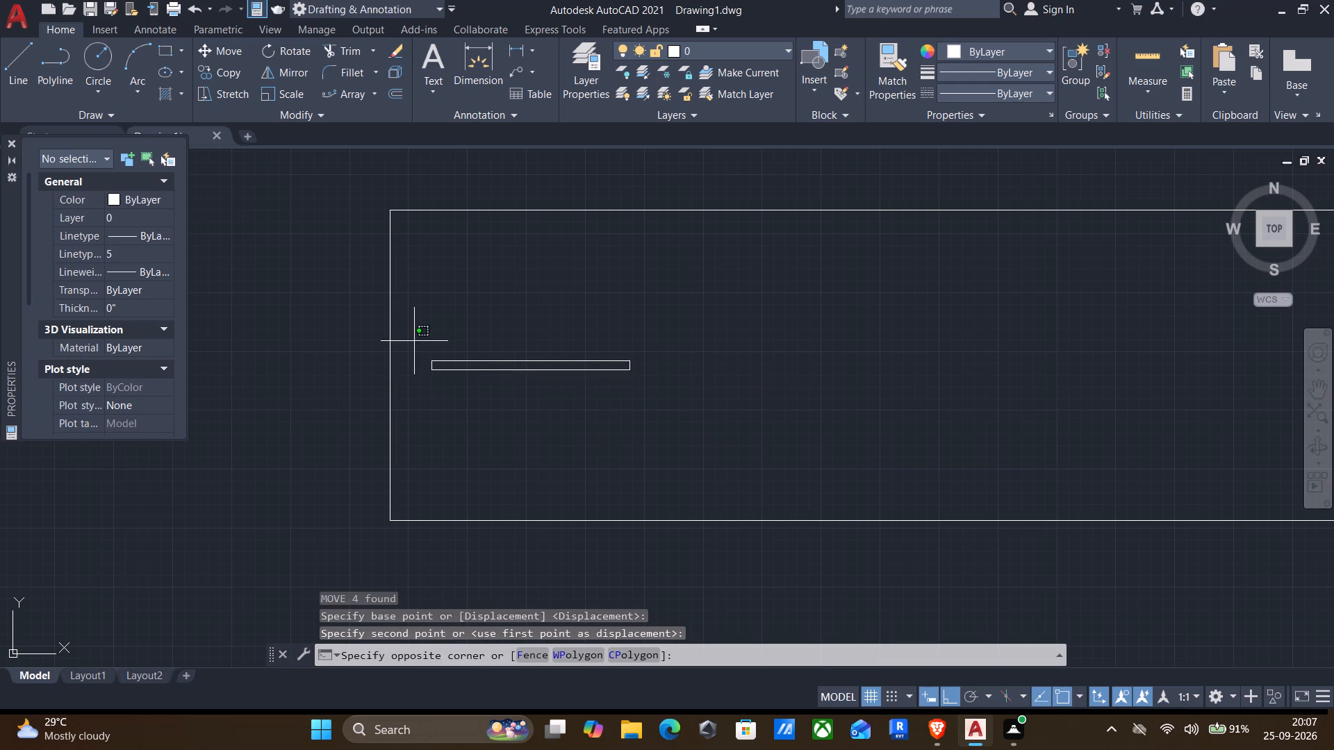
click(768, 434)
text(CO)
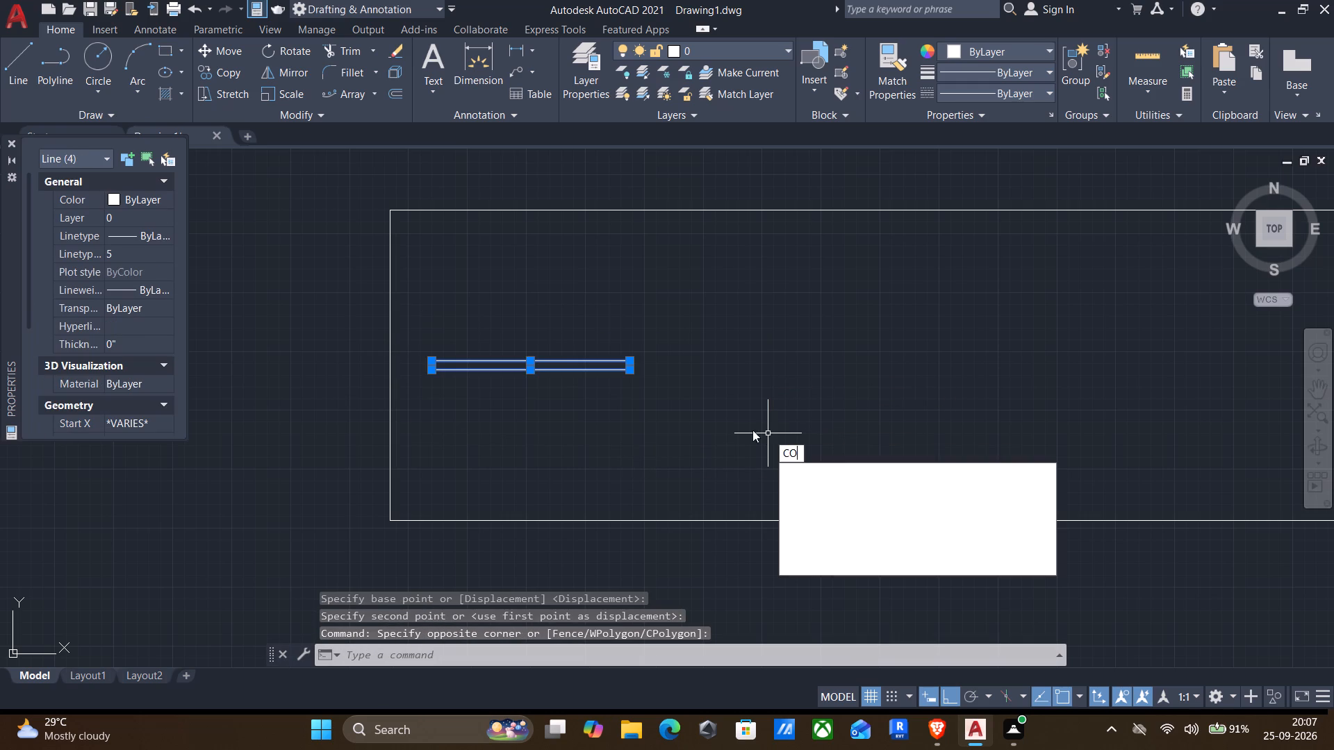
key(Return)
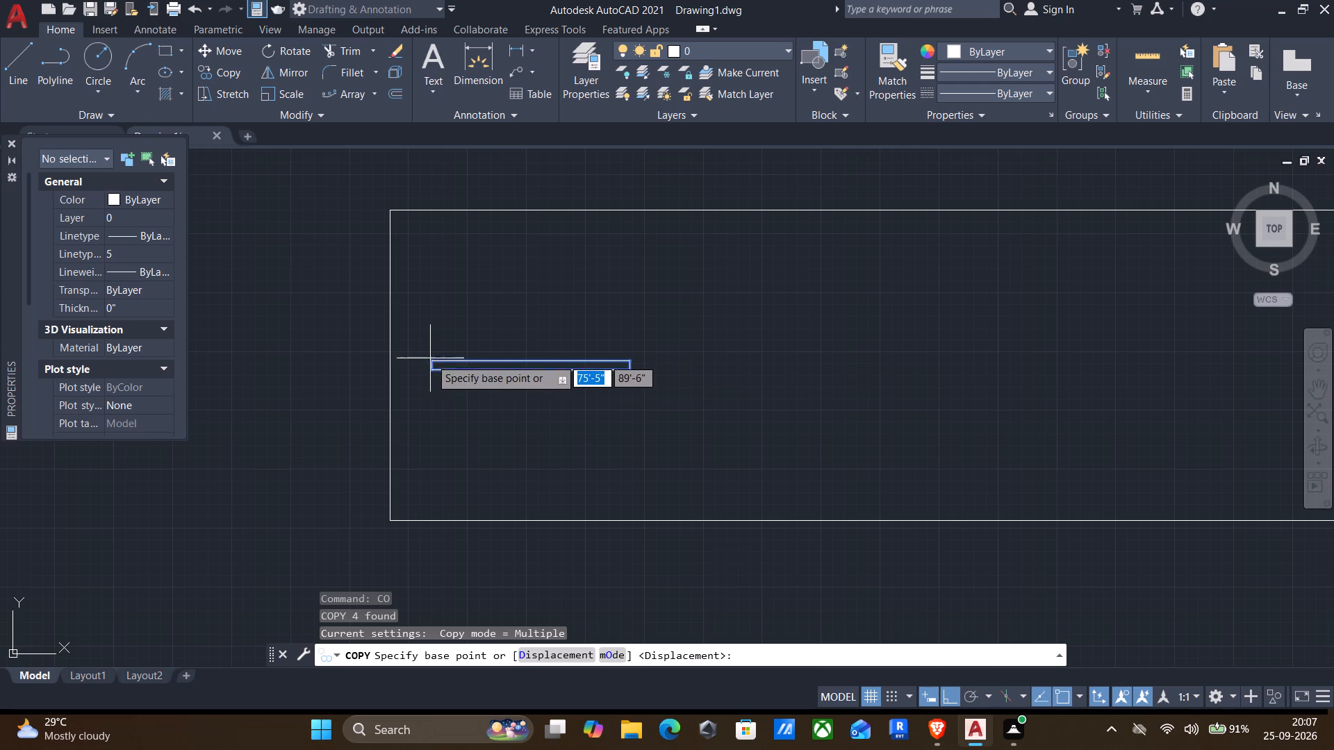
click(428, 360)
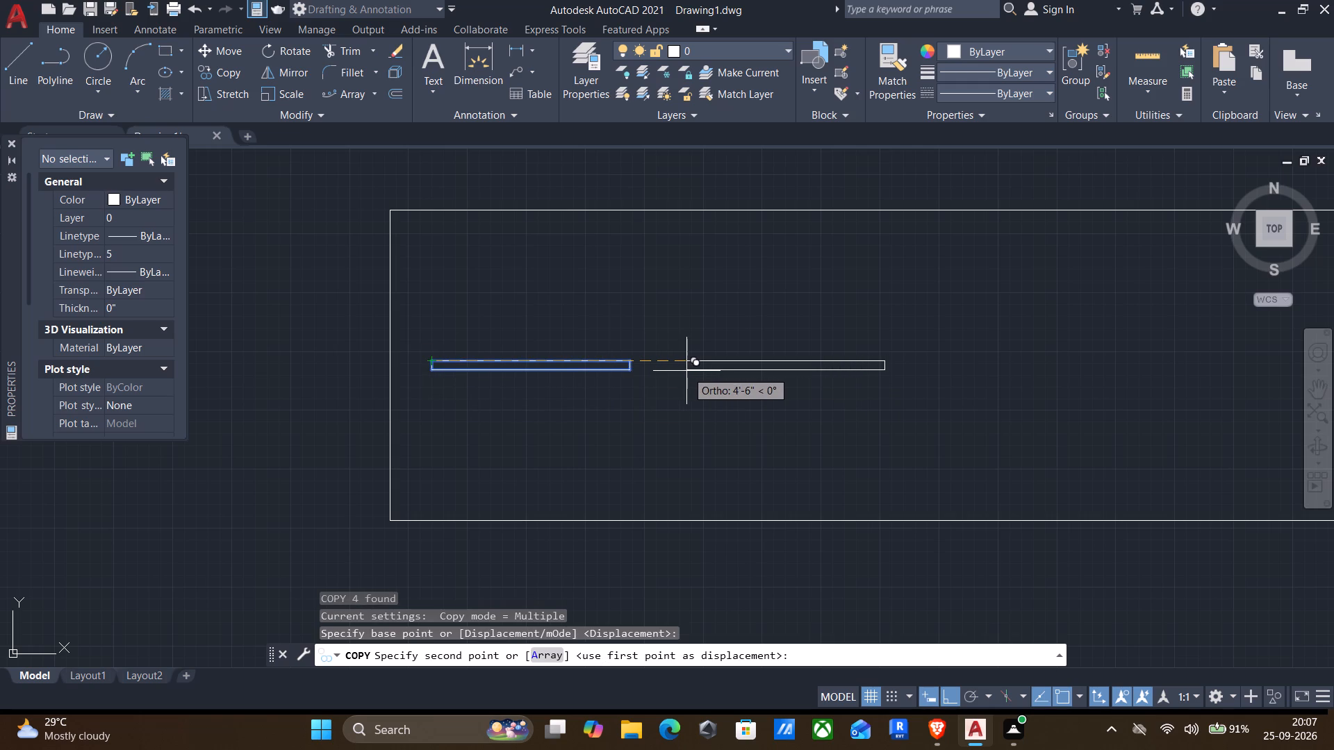
click(687, 369)
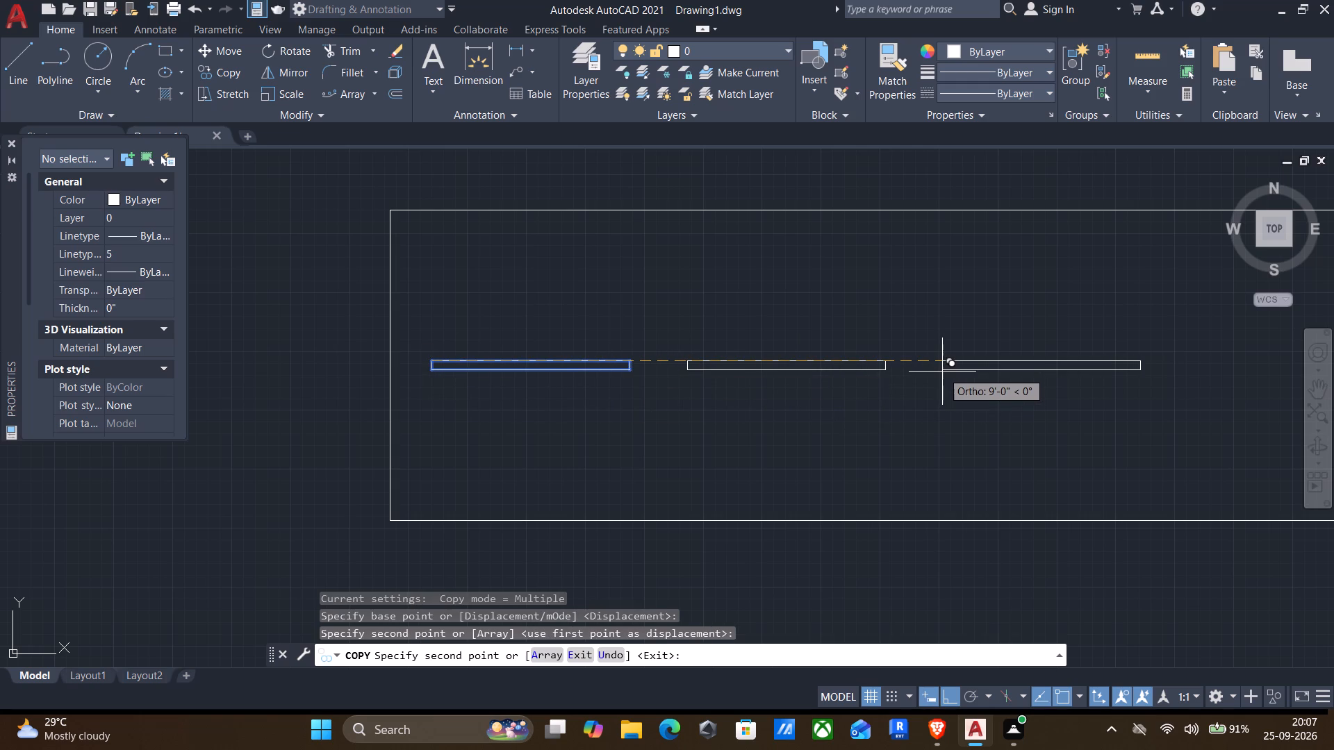
click(942, 372)
middle_drag(997, 388, 586, 368)
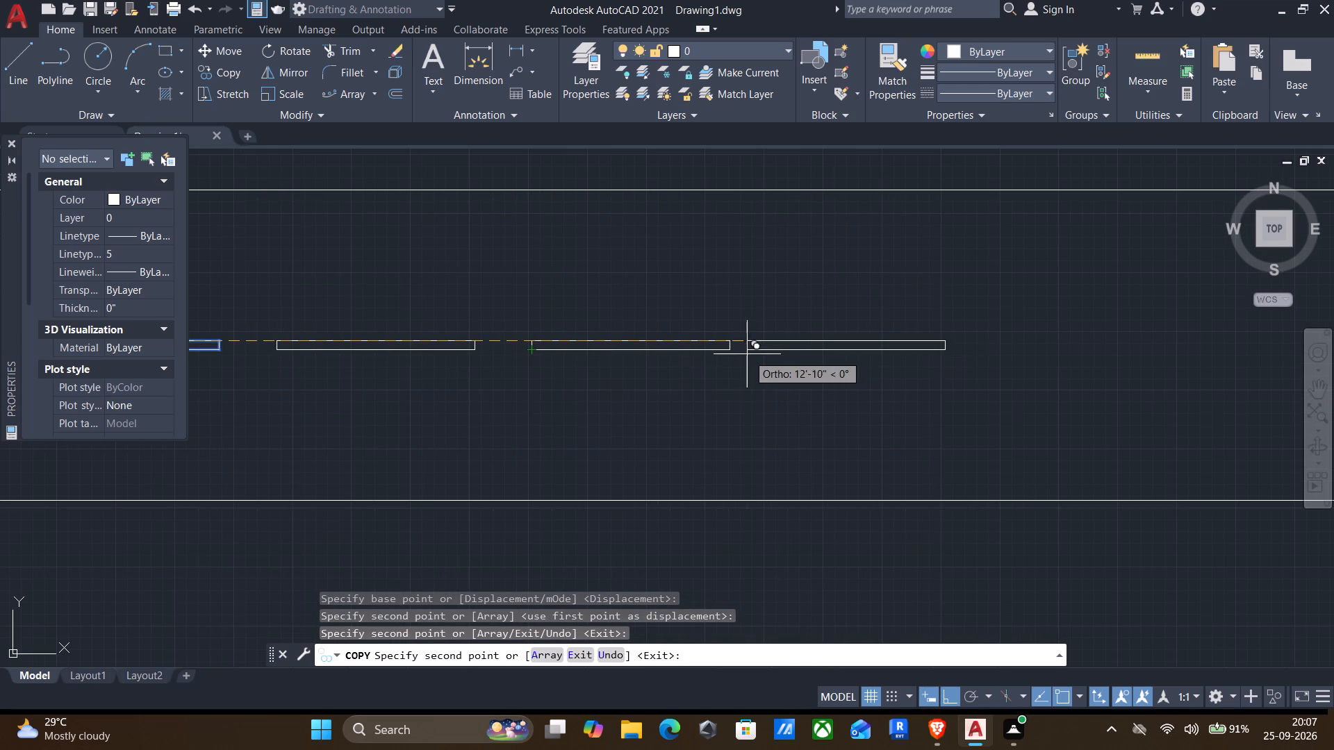
click(791, 351)
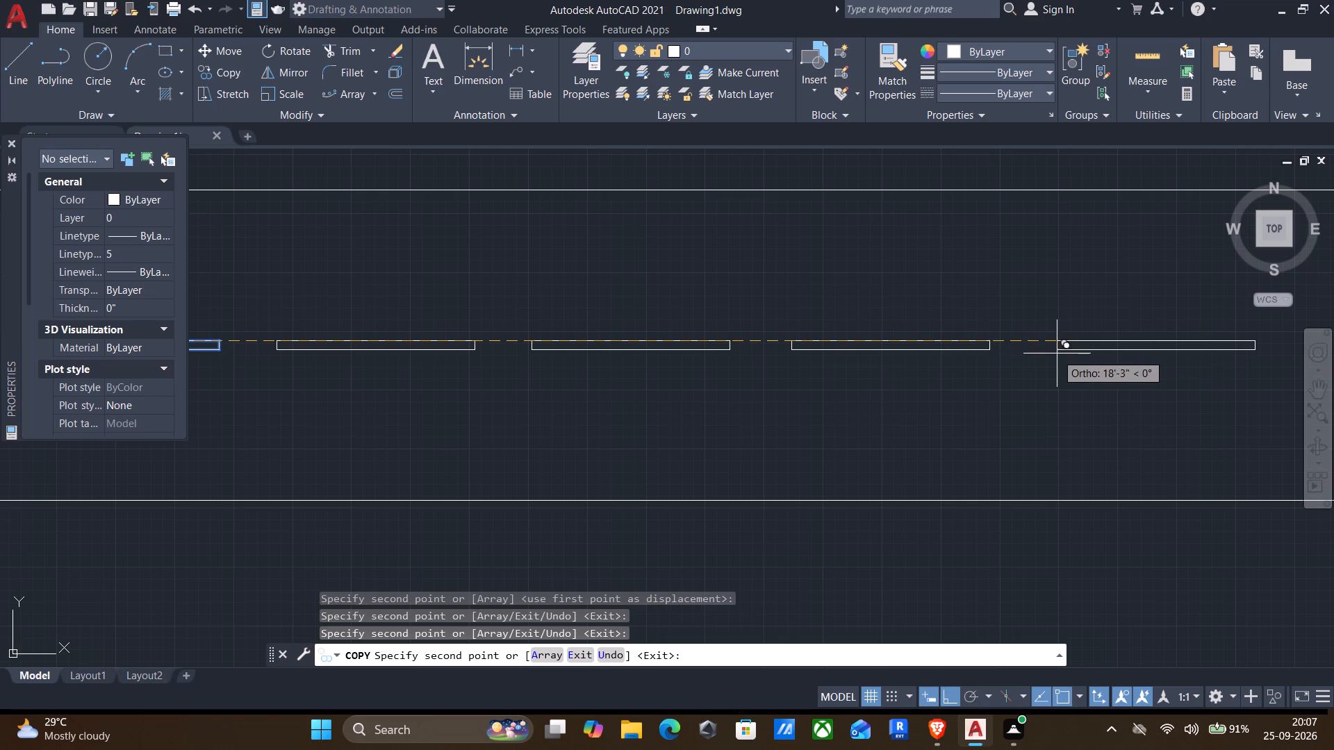
click(1039, 351)
Continue the row of centre dashes with five more copies eastward, keeping roughly even gaps along the long strip.
middle_drag(1037, 355, 562, 383)
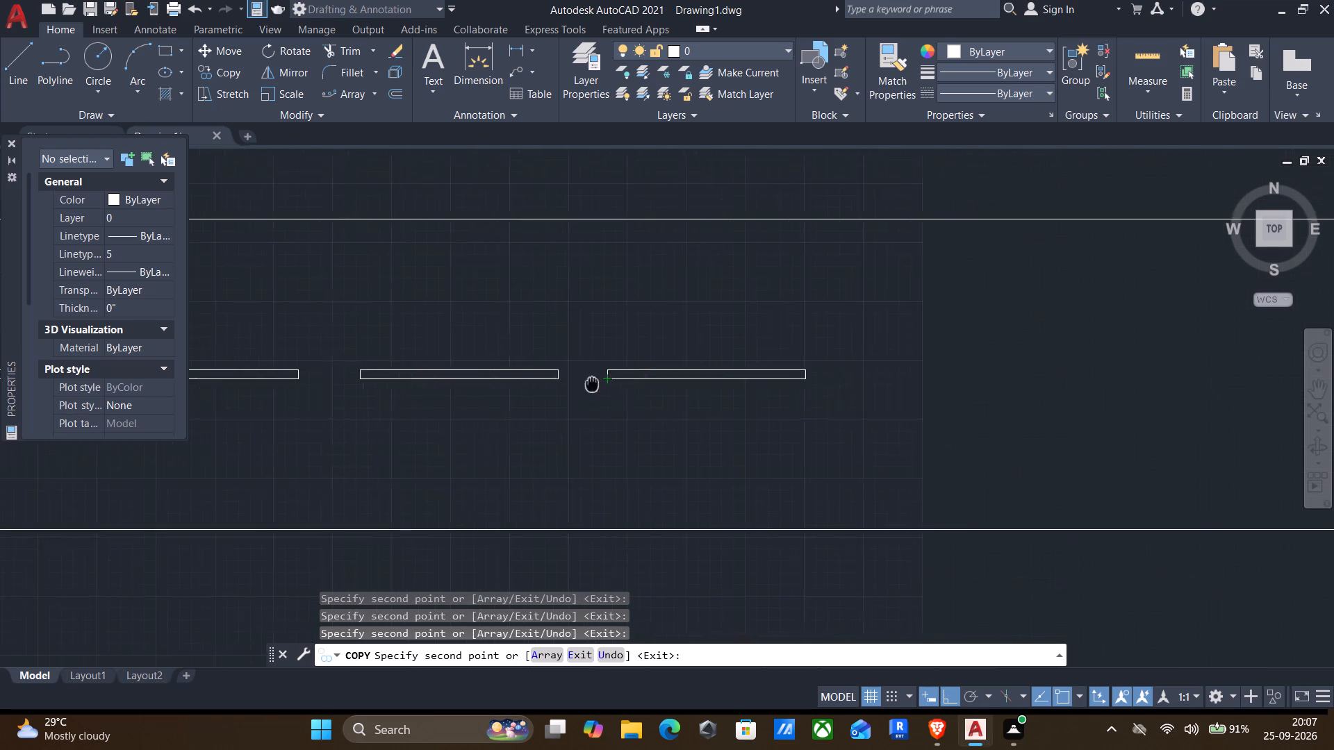
middle_drag(562, 383, 480, 378)
click(730, 371)
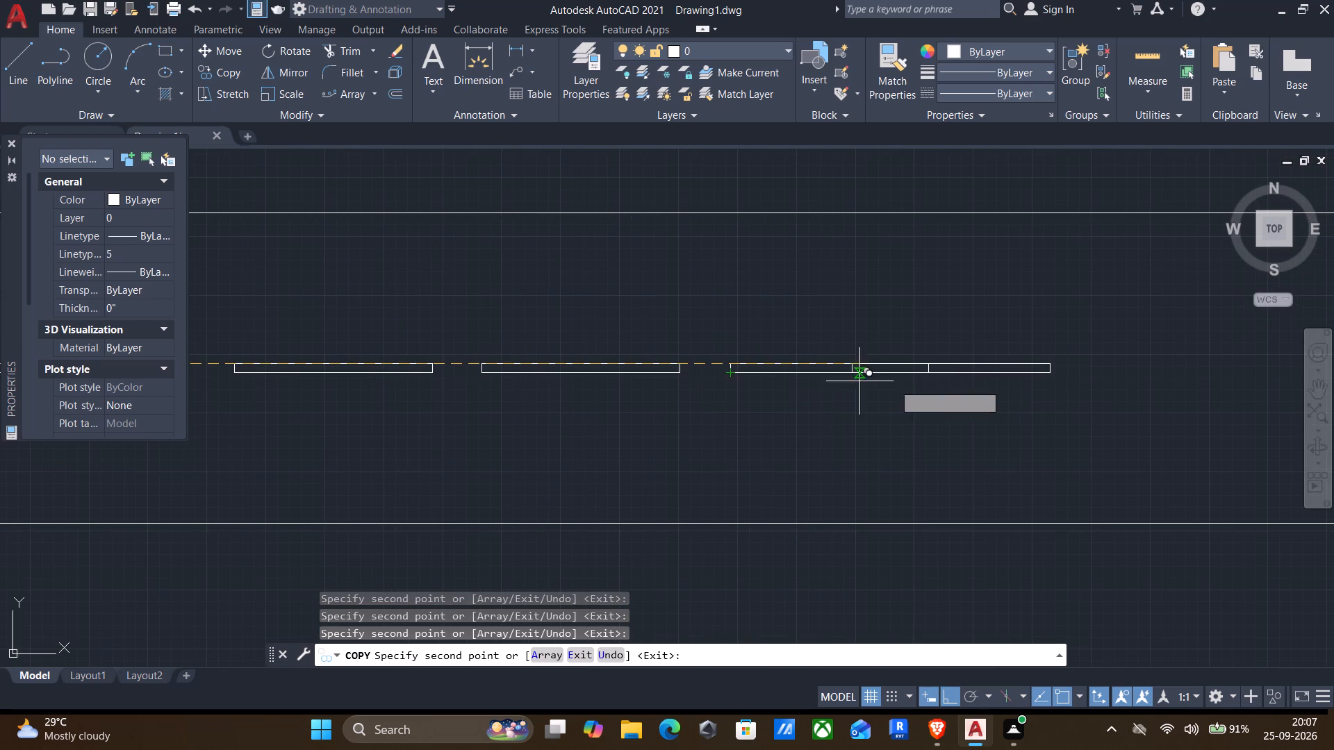
click(995, 382)
middle_drag(923, 400, 591, 397)
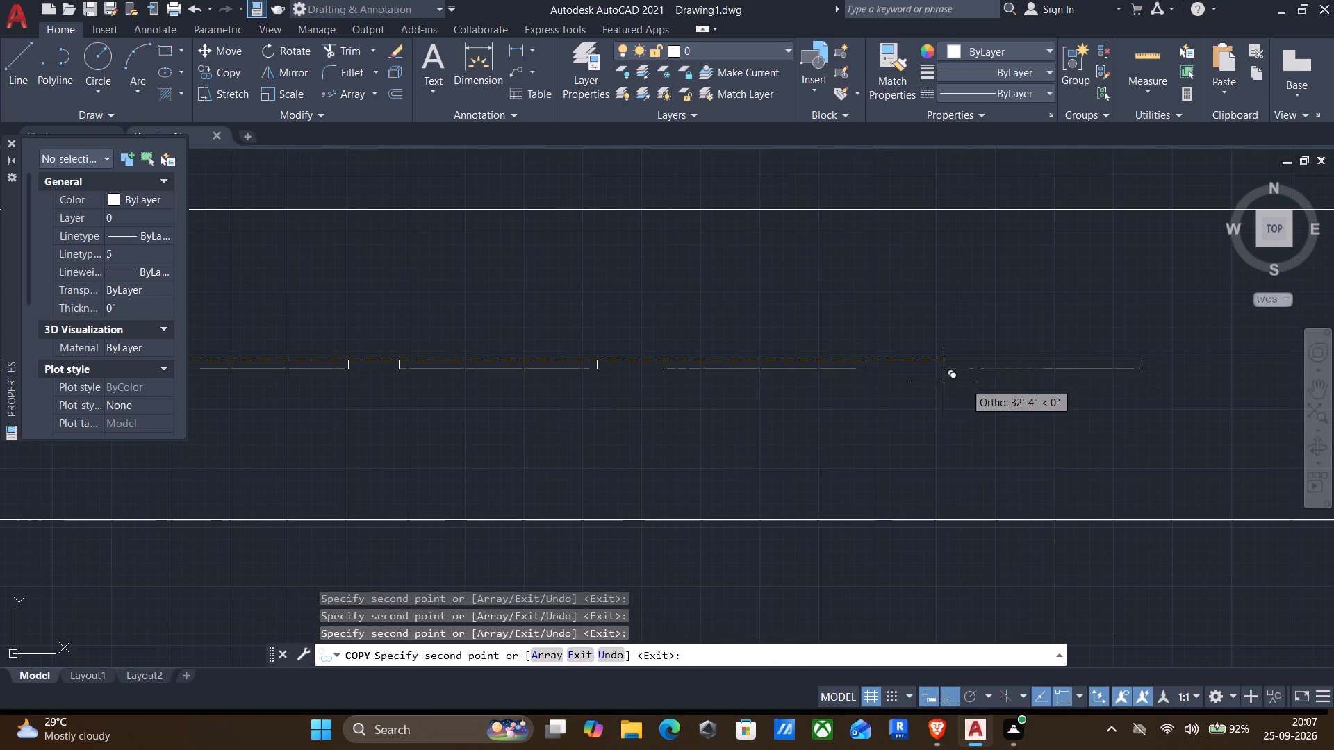
click(921, 373)
middle_drag(889, 376, 593, 382)
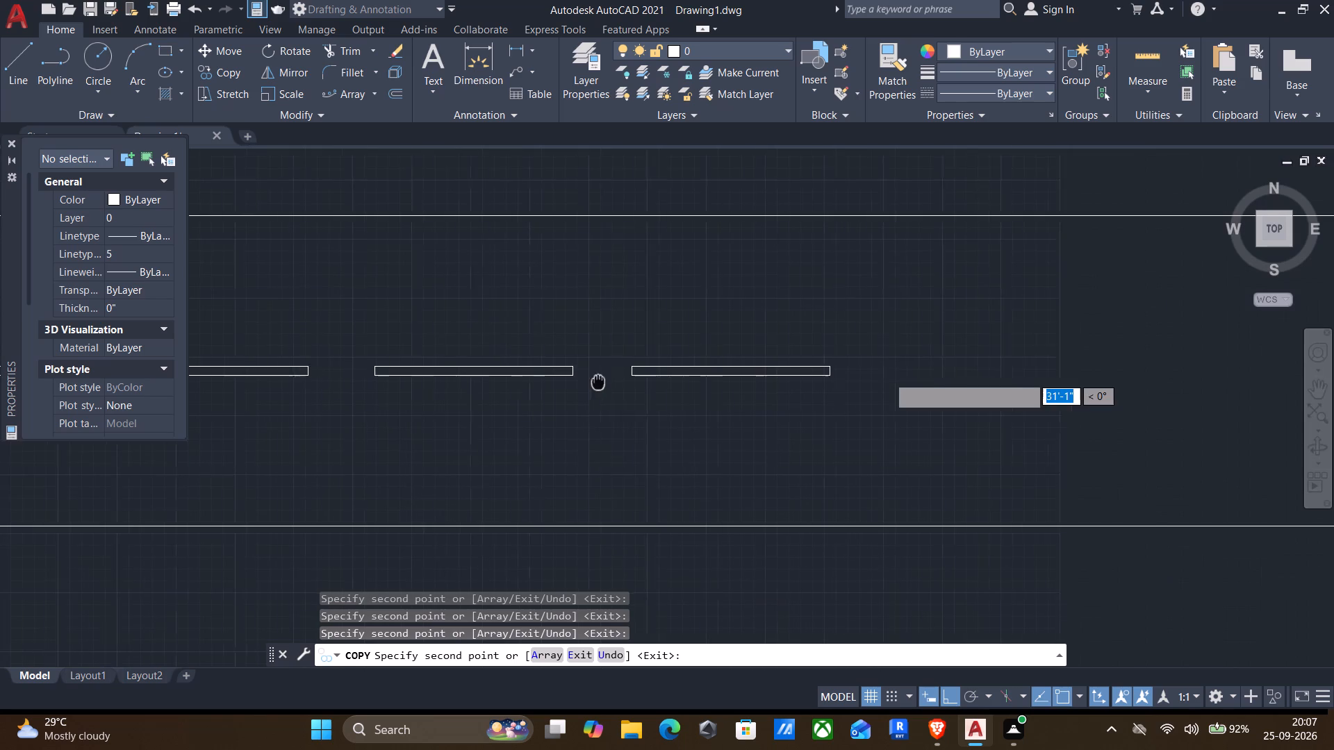
middle_drag(593, 382, 590, 382)
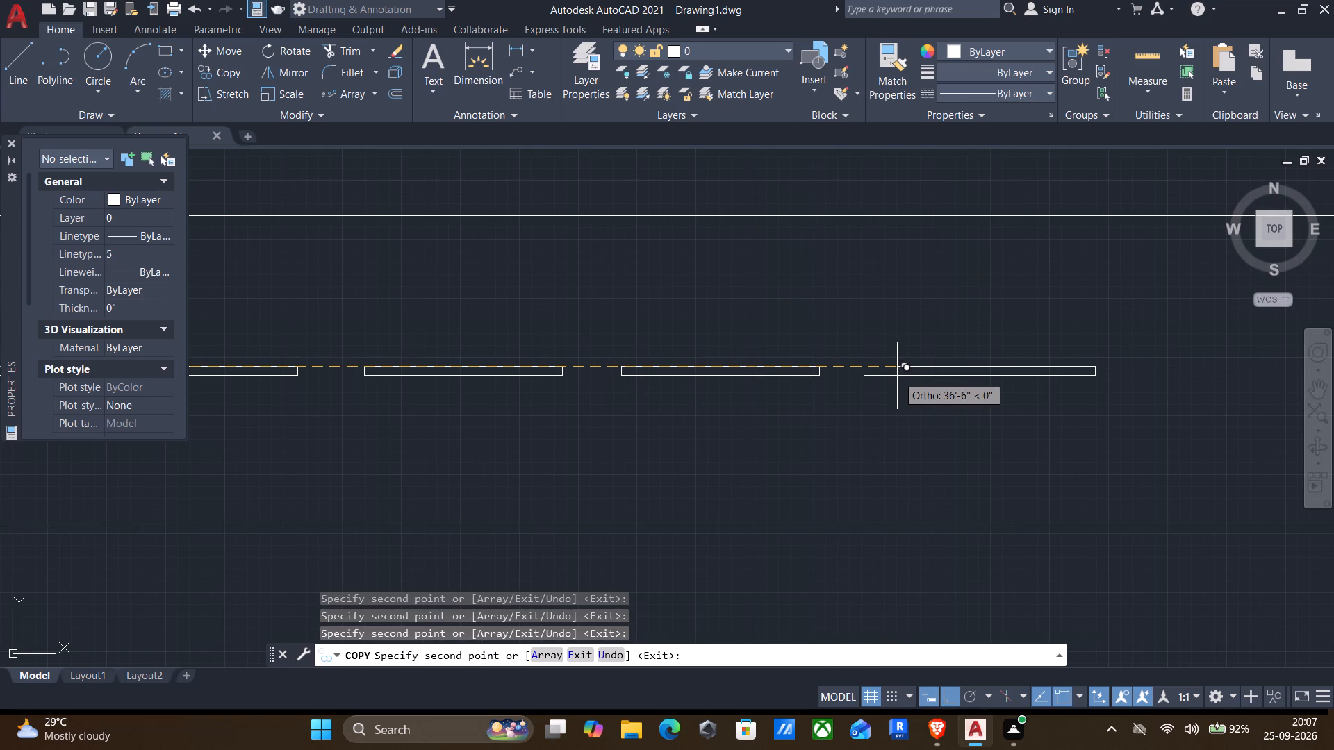
click(878, 376)
middle_drag(743, 404, 499, 420)
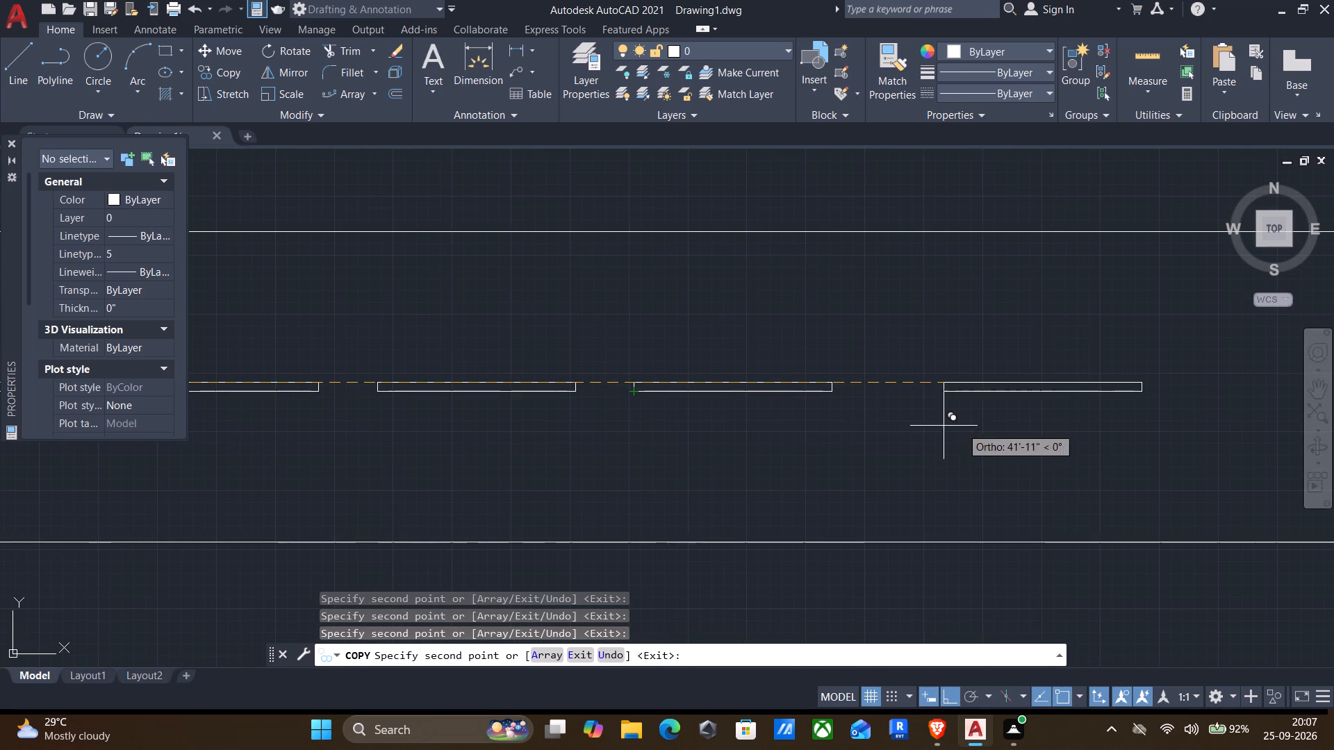
click(885, 397)
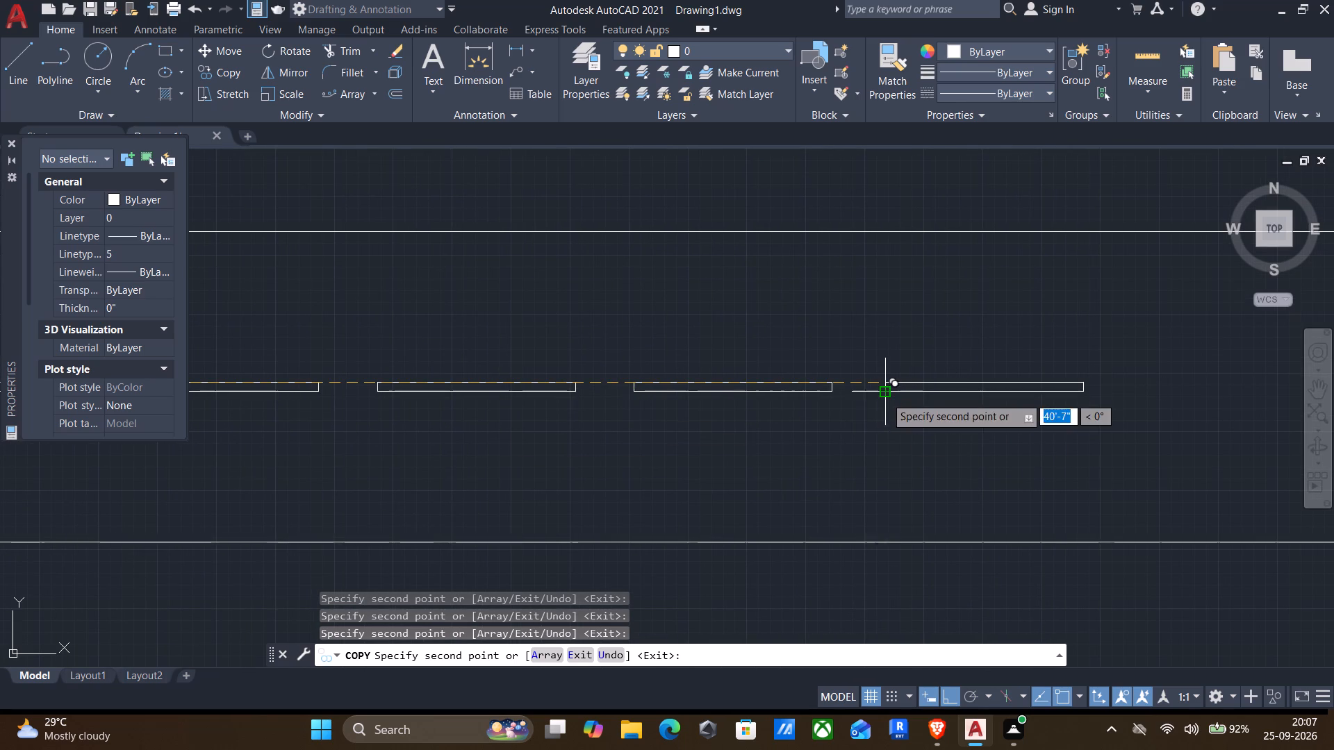
Place six more dash copies with roughly even gaps to complete the row near the long strip's east end.
scroll(886, 397, down, 1)
middle_drag(883, 402, 502, 424)
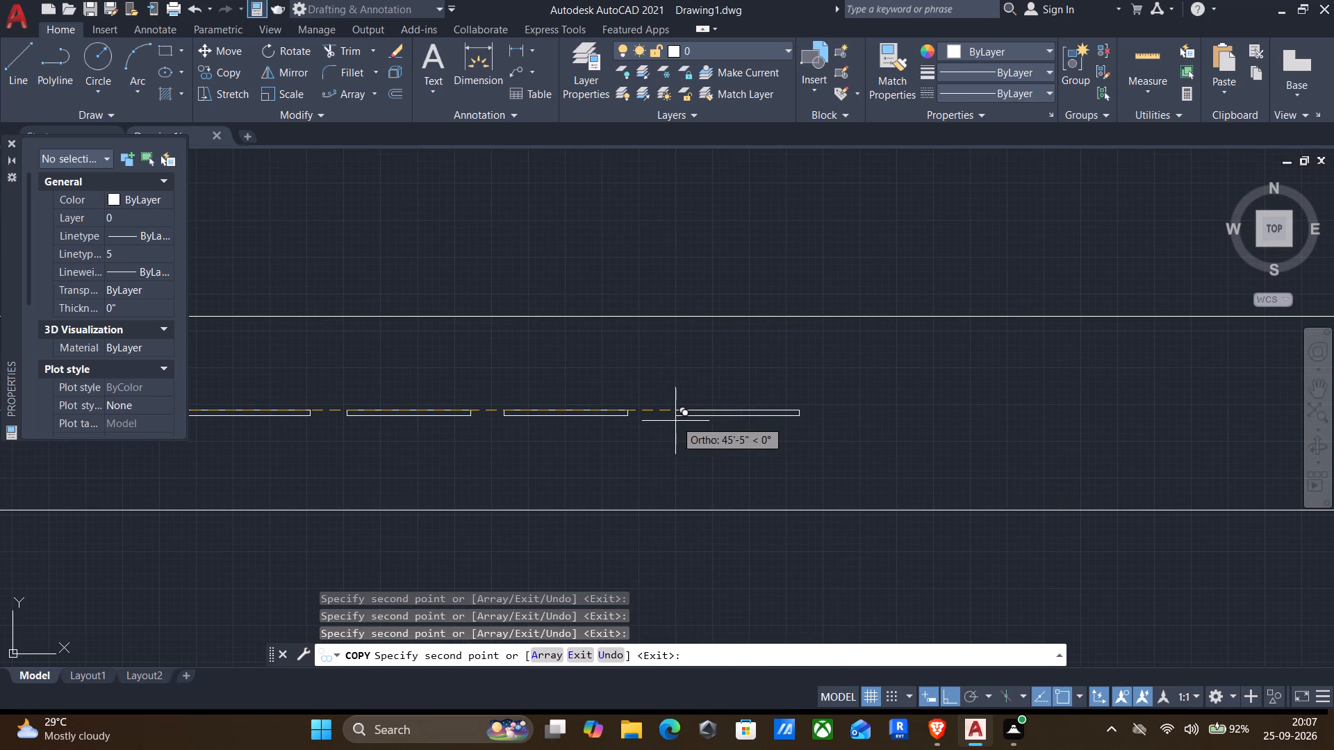
click(675, 422)
click(844, 418)
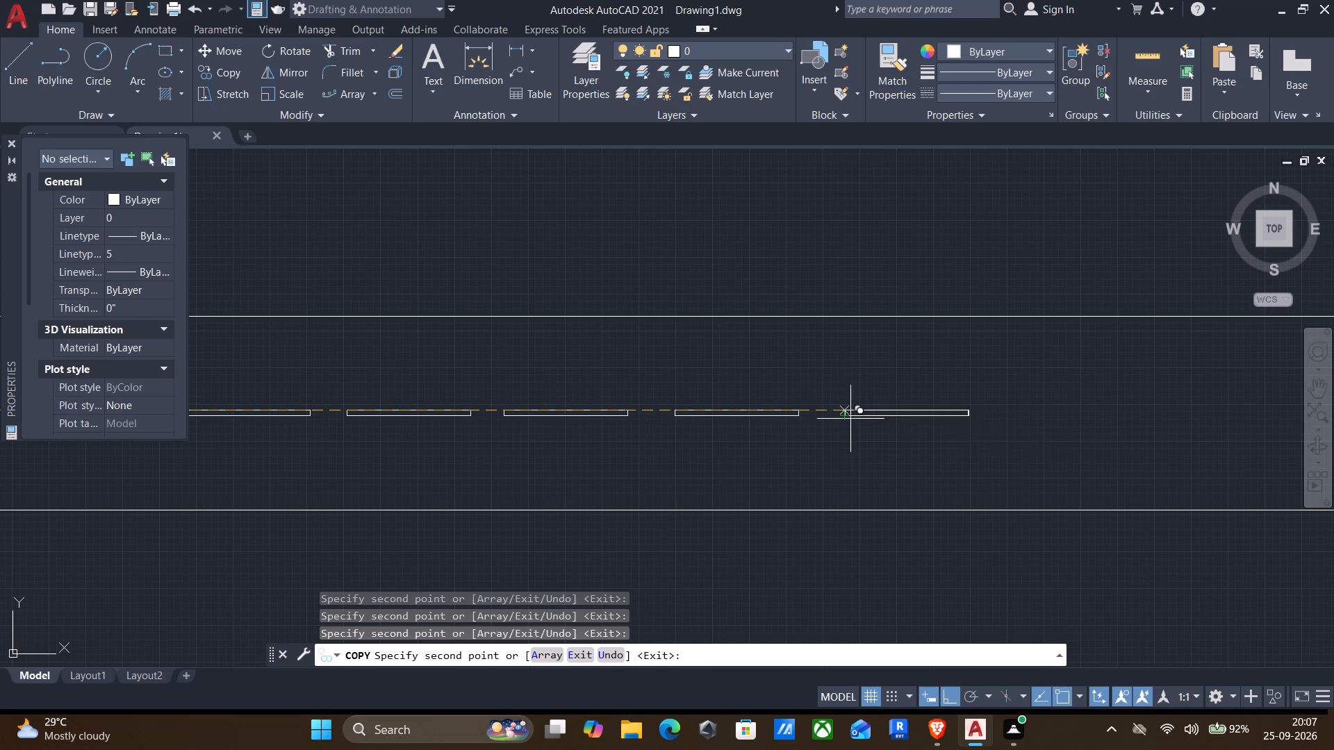
click(1016, 422)
middle_drag(1016, 422, 567, 449)
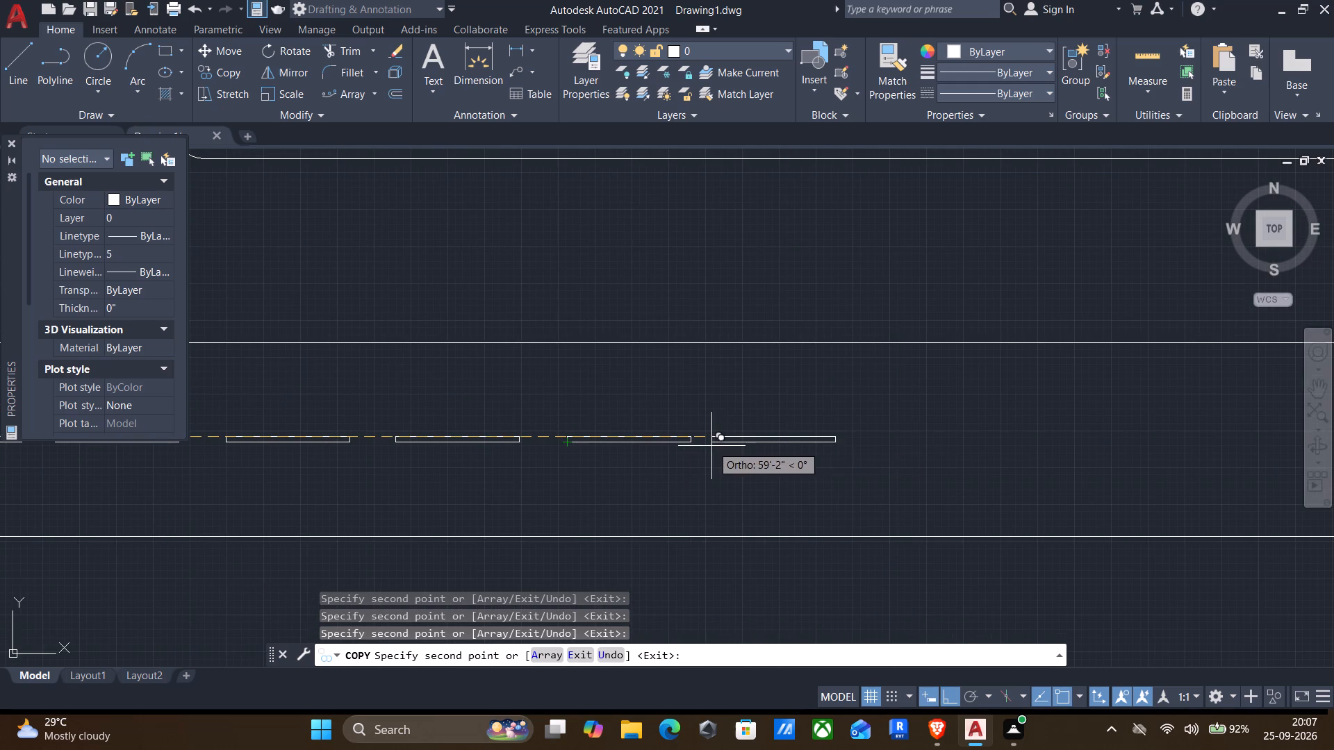
drag(747, 444, 759, 444)
click(932, 447)
middle_drag(934, 449, 814, 469)
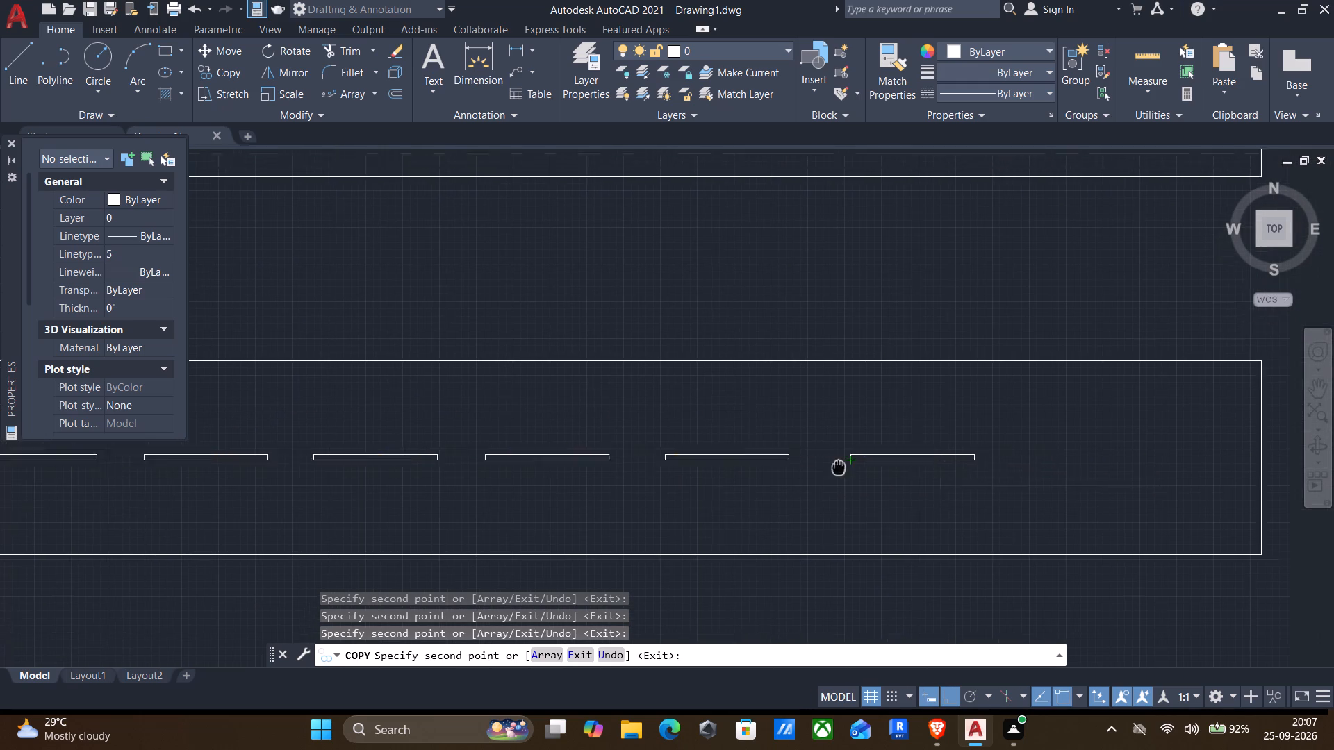
middle_drag(814, 469, 507, 459)
click(672, 455)
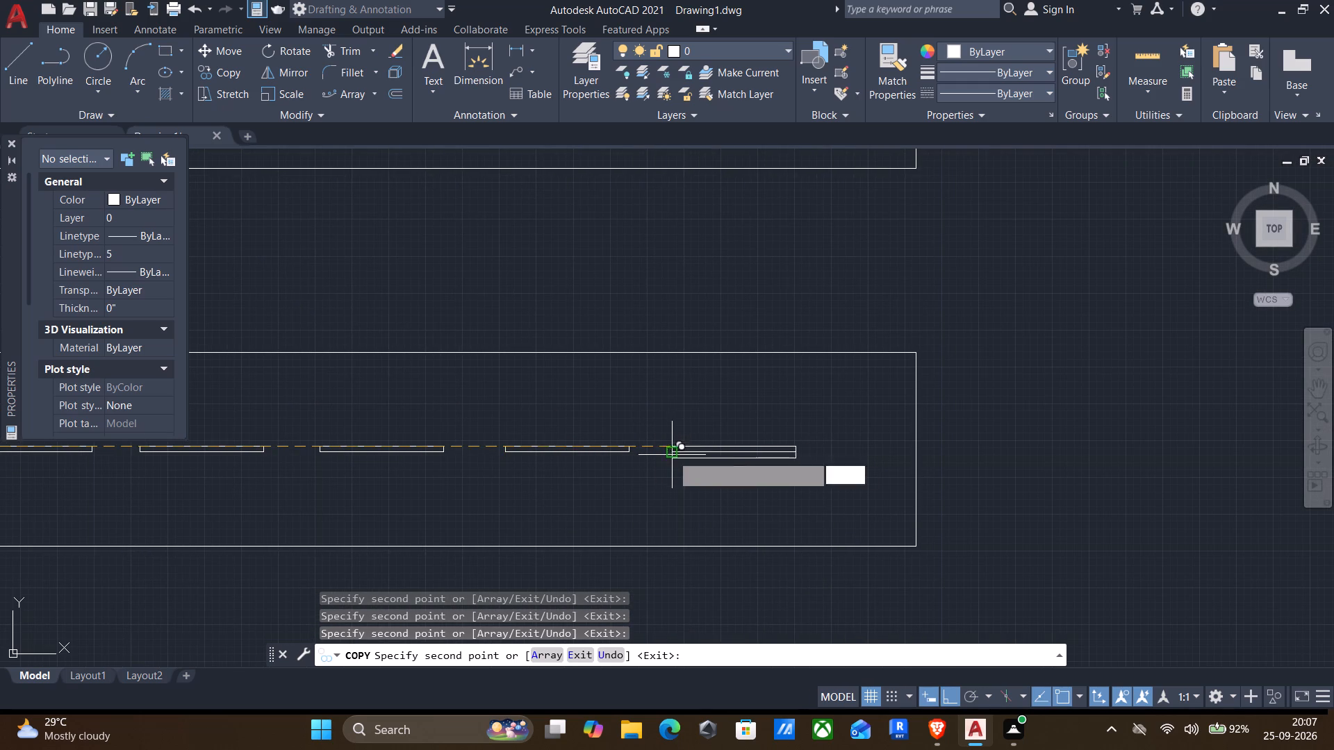
scroll(672, 455, down, 1)
middle_drag(675, 460, 841, 469)
key(Escape)
Hatch the western rounded strip south of the boundary wall with the ANSI37 pattern.
scroll(709, 487, down, 1)
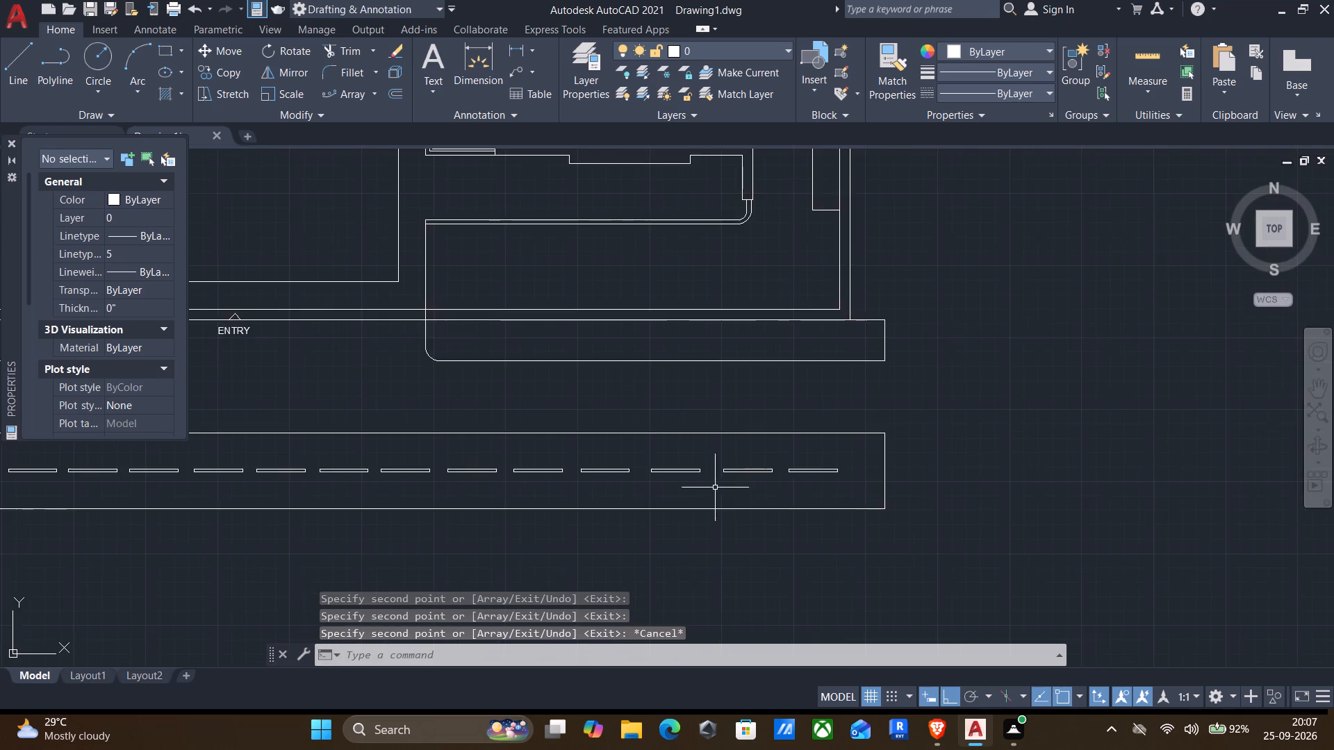
middle_drag(748, 492, 990, 451)
scroll(991, 451, down, 2)
middle_drag(898, 504, 905, 482)
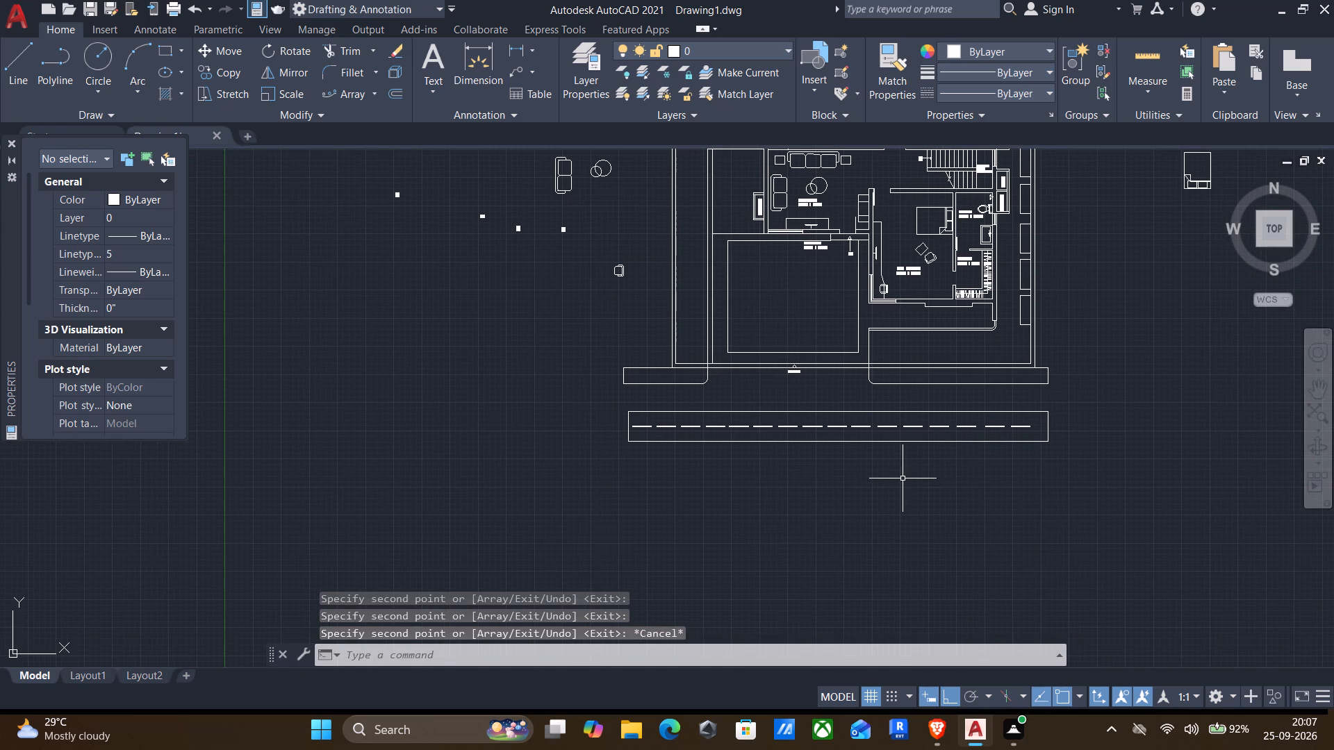
key(h)
key(Return)
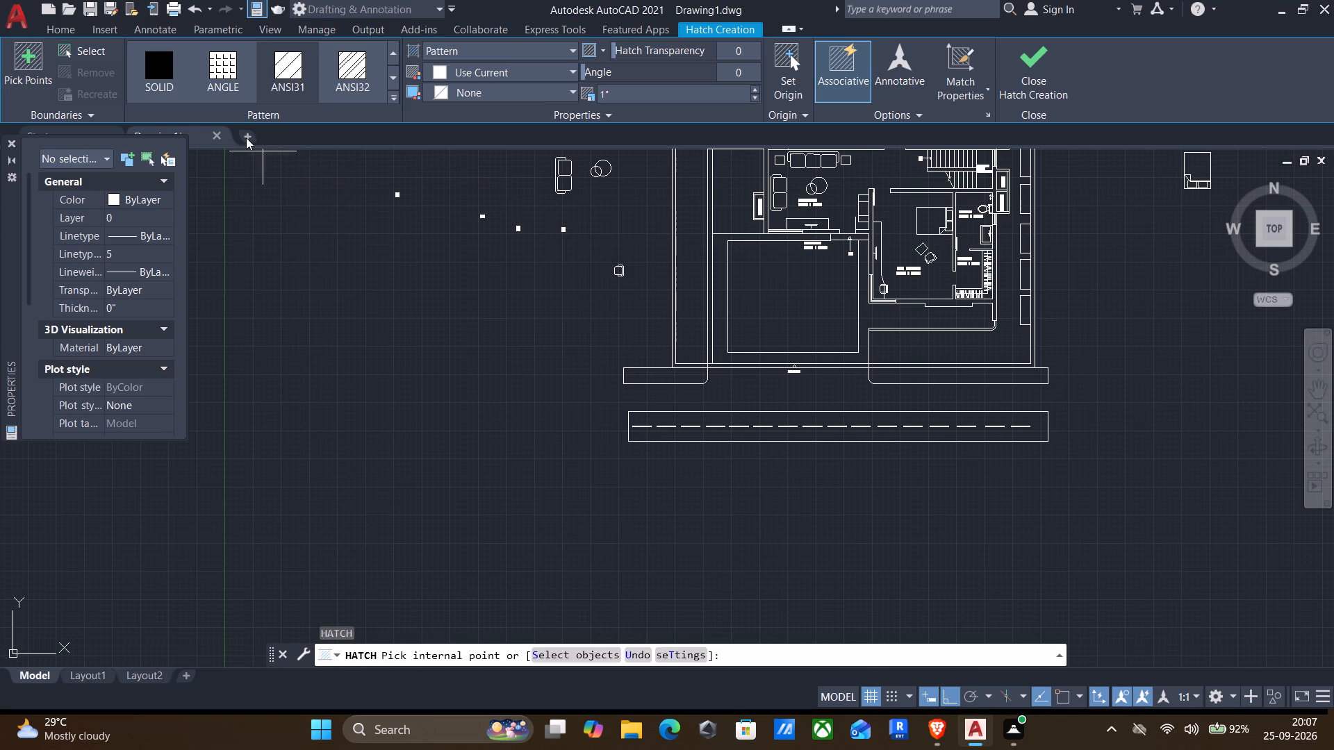
click(393, 77)
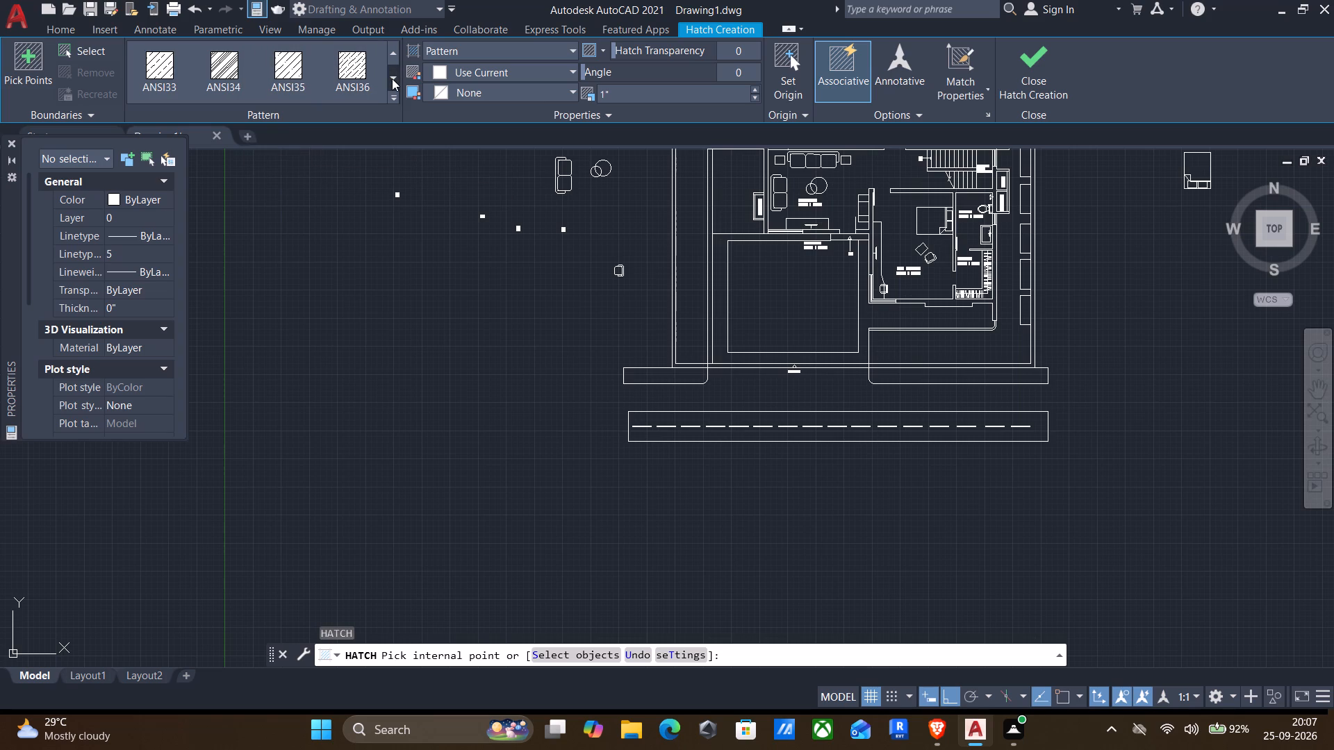
click(392, 78)
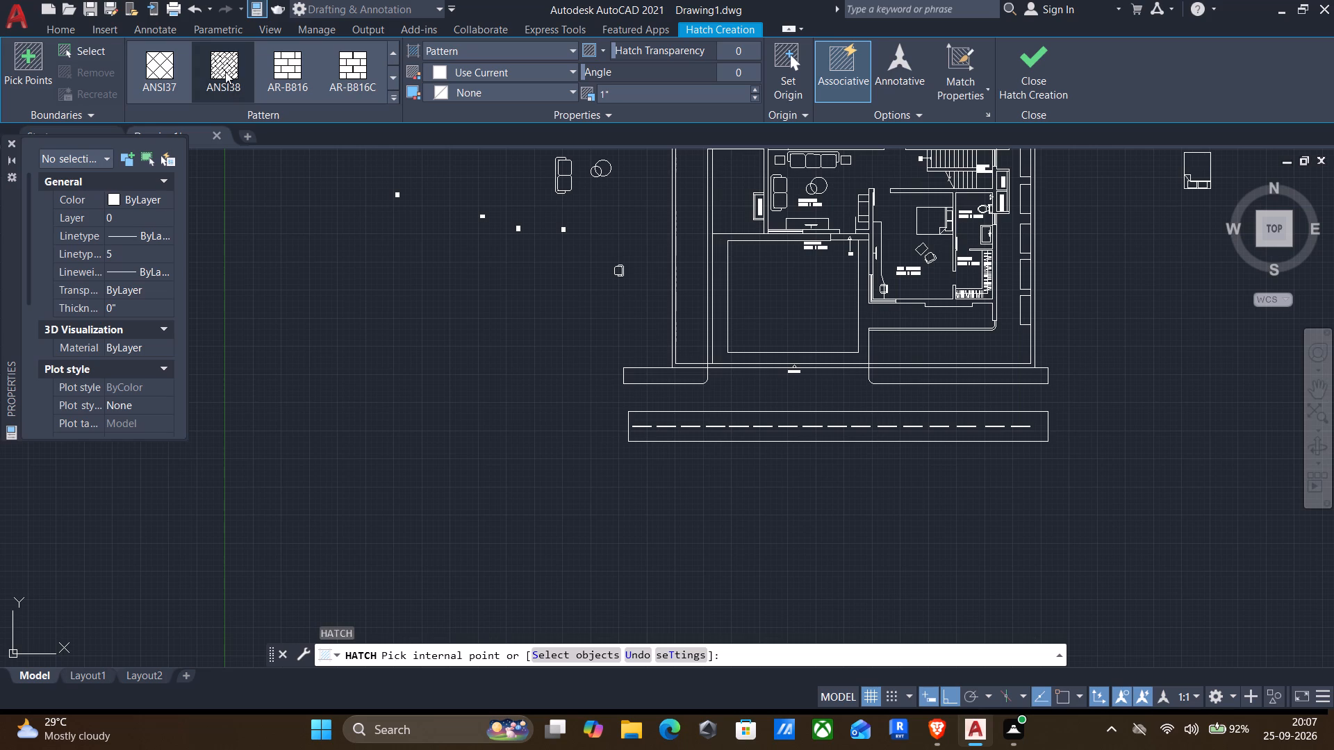
click(388, 80)
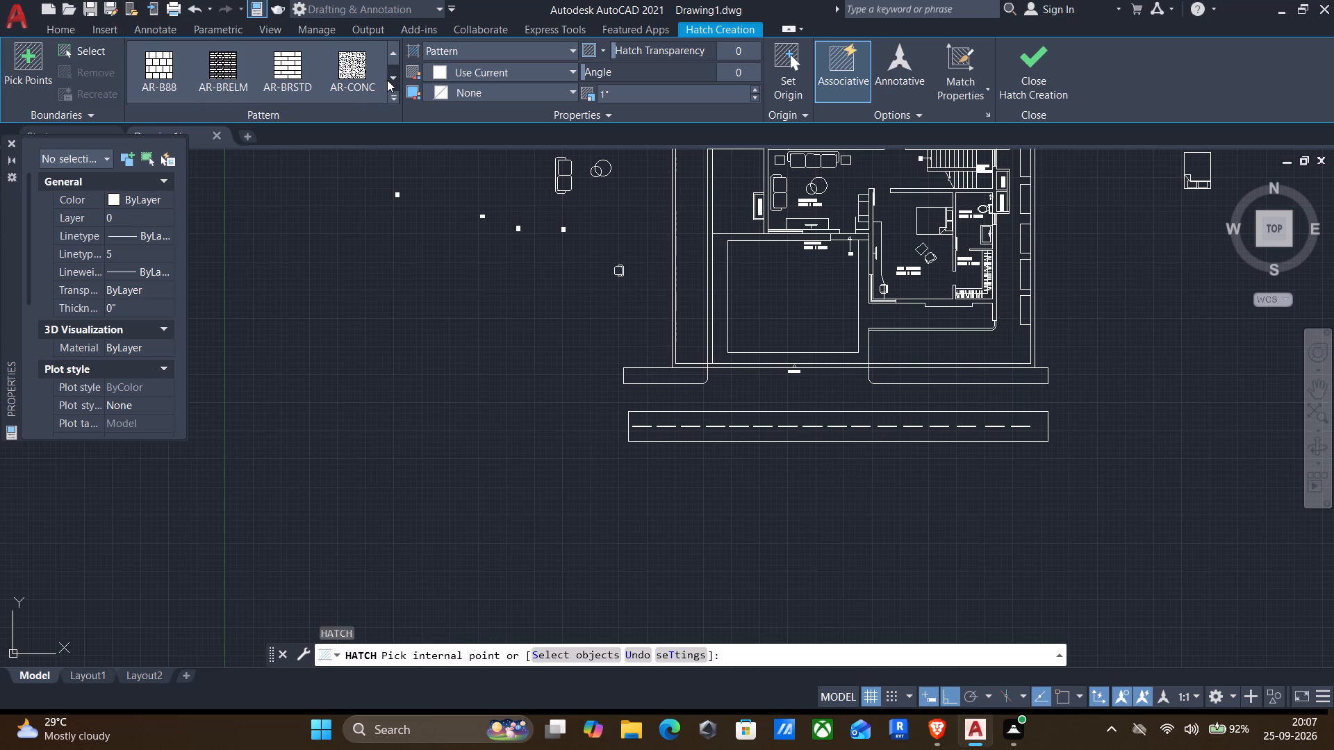
click(387, 80)
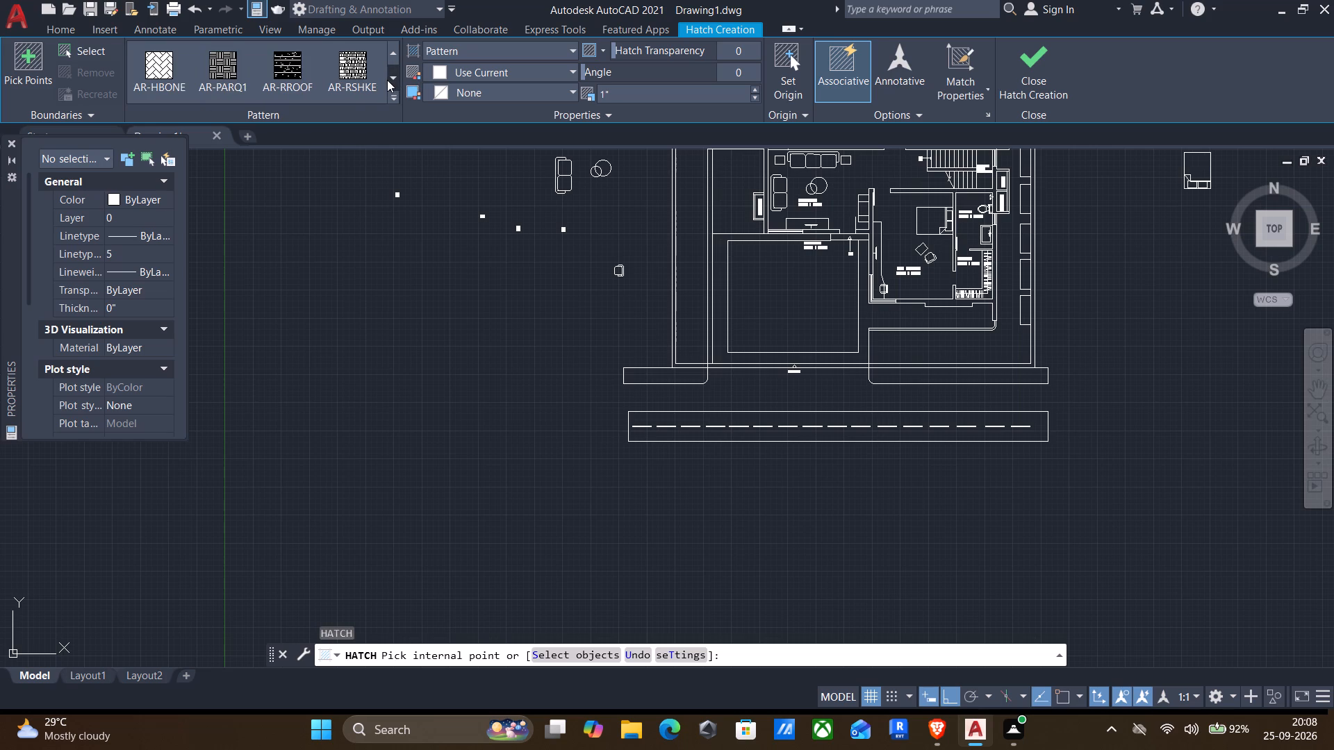
double_click(393, 55)
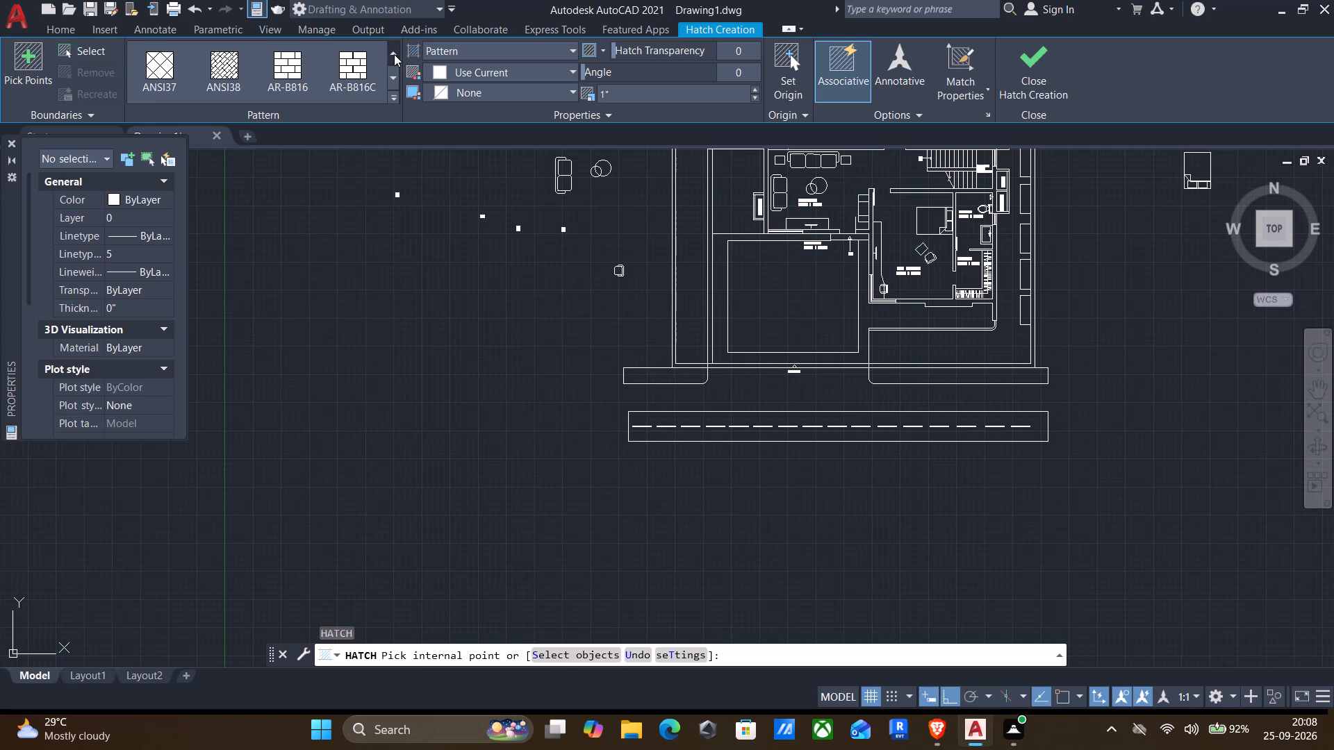
click(161, 60)
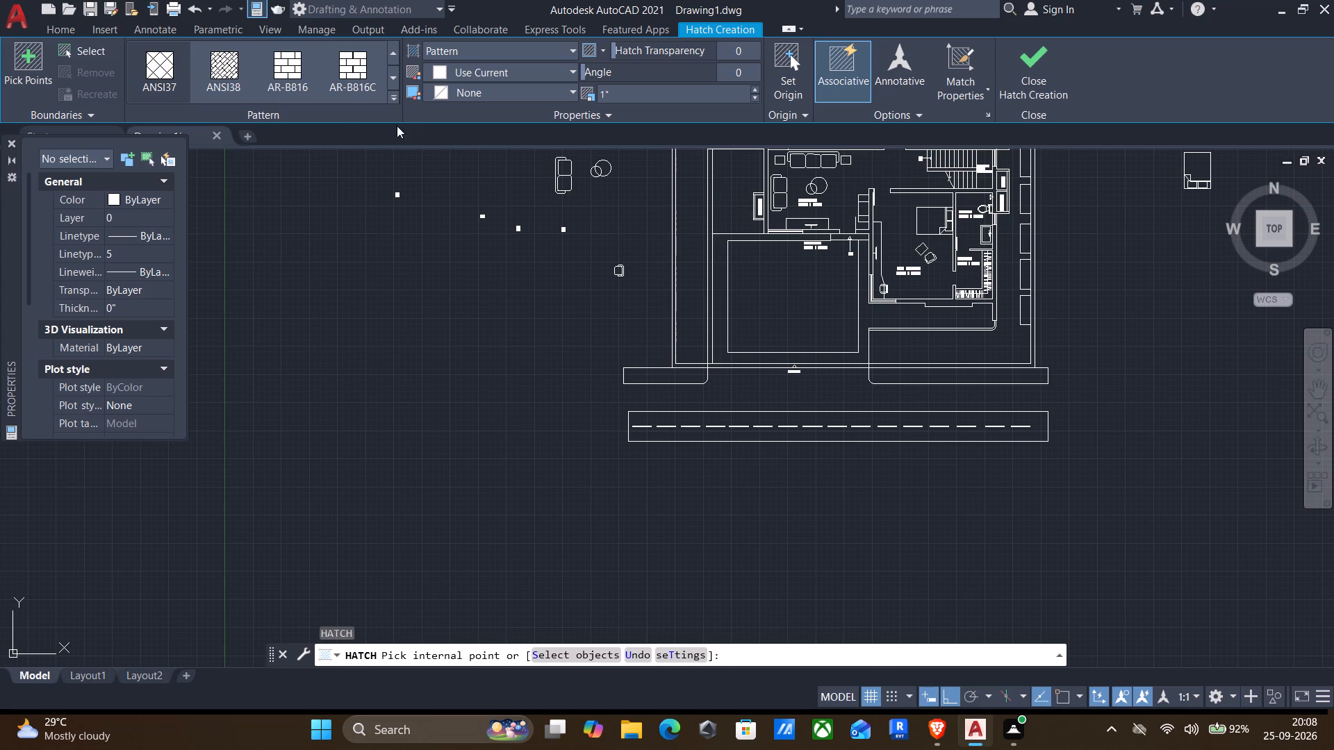
click(654, 374)
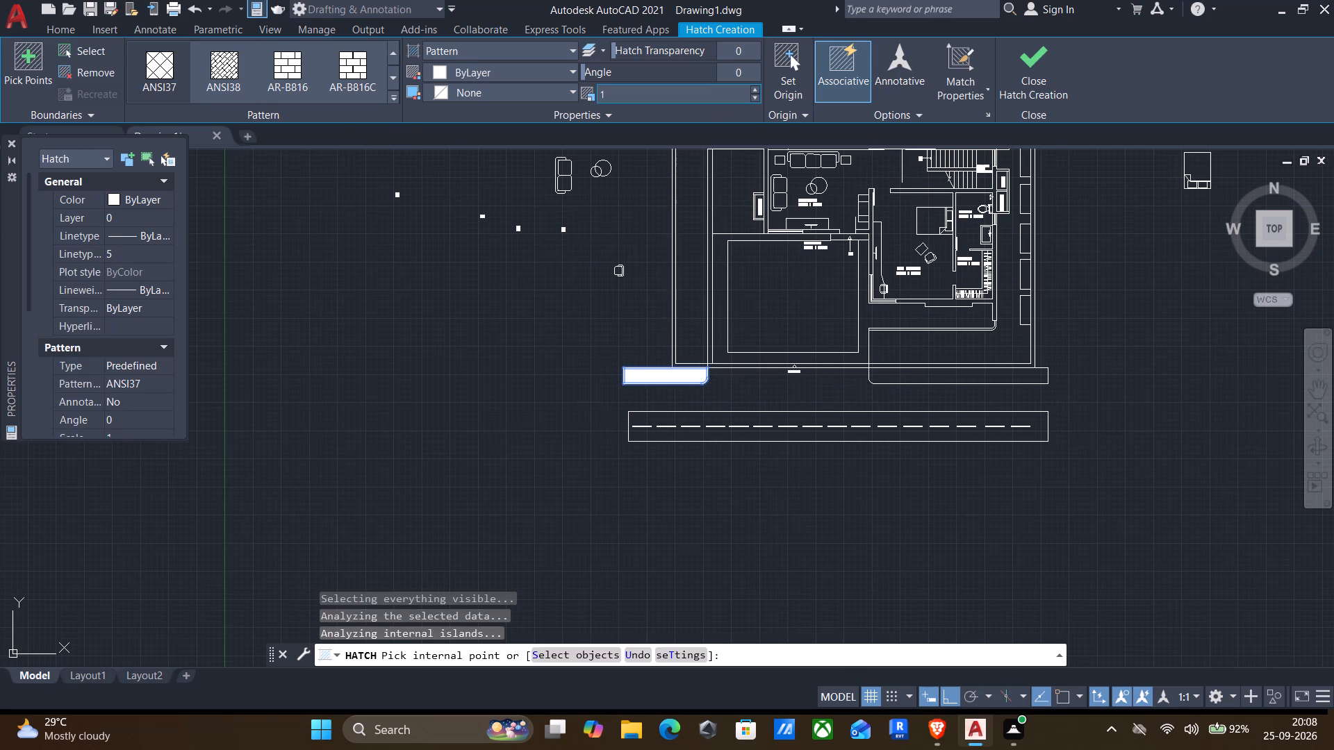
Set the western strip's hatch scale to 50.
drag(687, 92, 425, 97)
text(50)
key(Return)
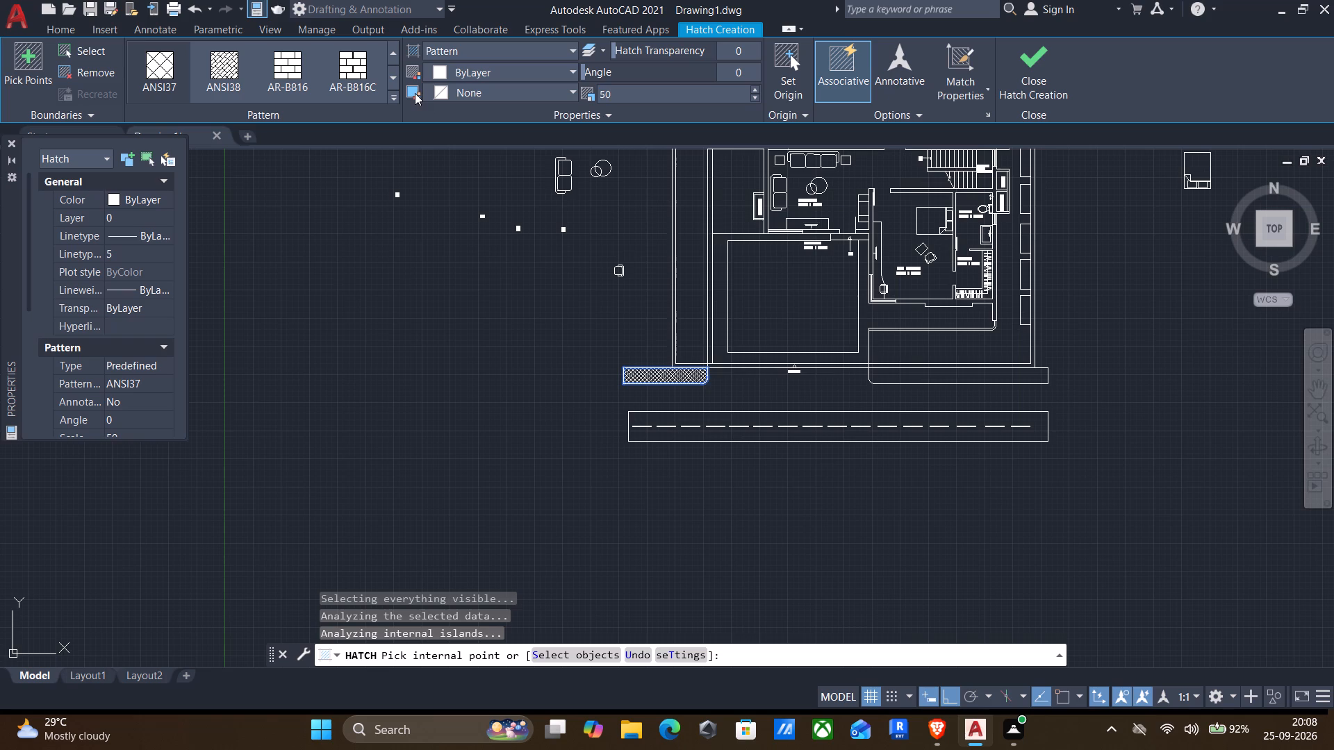
Set the western strip's hatch scale to 70.
scroll(639, 385, up, 3)
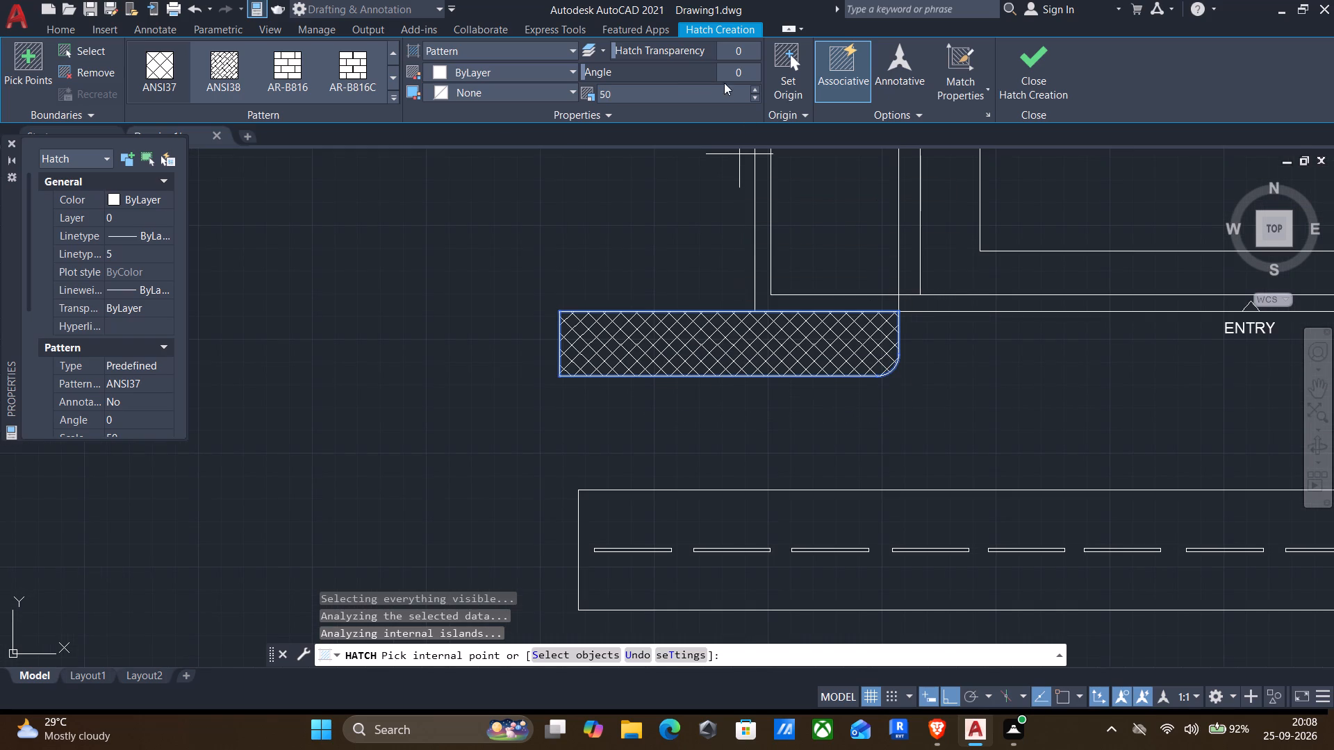
drag(639, 96, 517, 91)
text(70)
key(Return)
scroll(673, 308, down, 2)
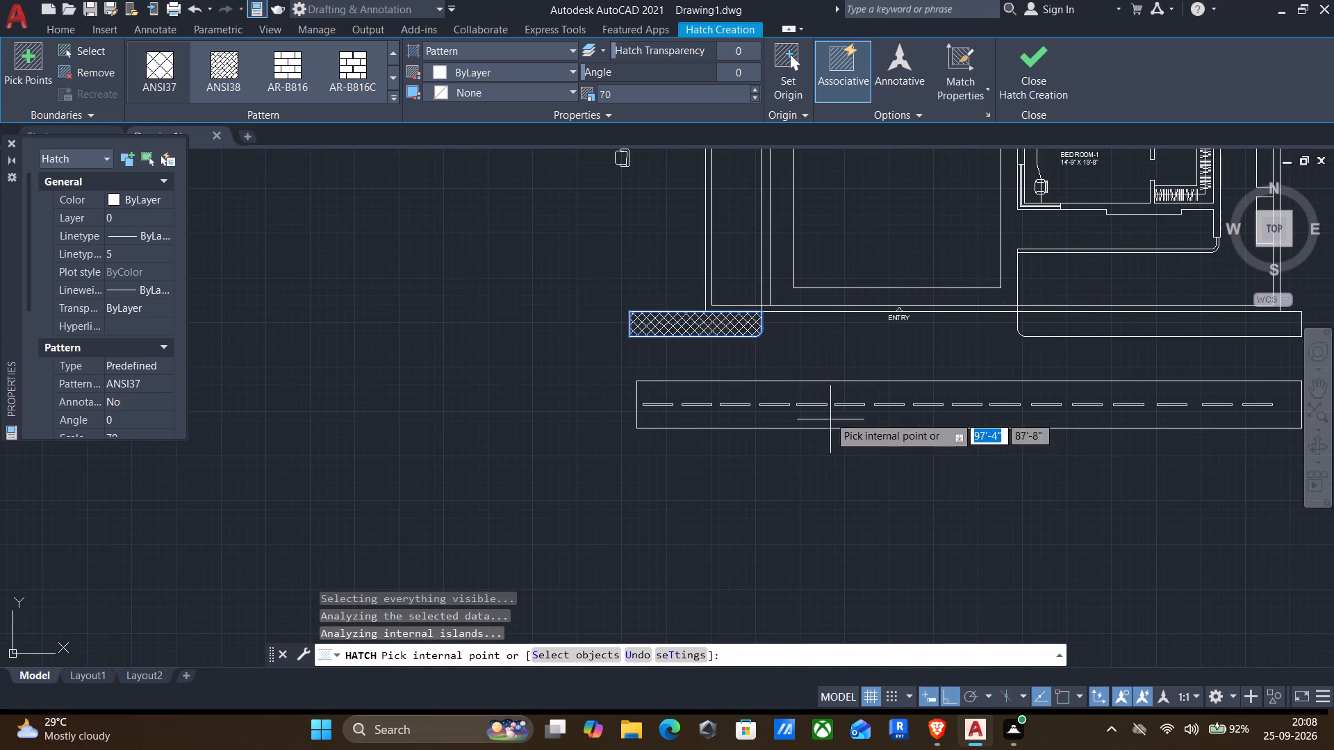
scroll(705, 235, down, 2)
middle_drag(707, 290, 654, 299)
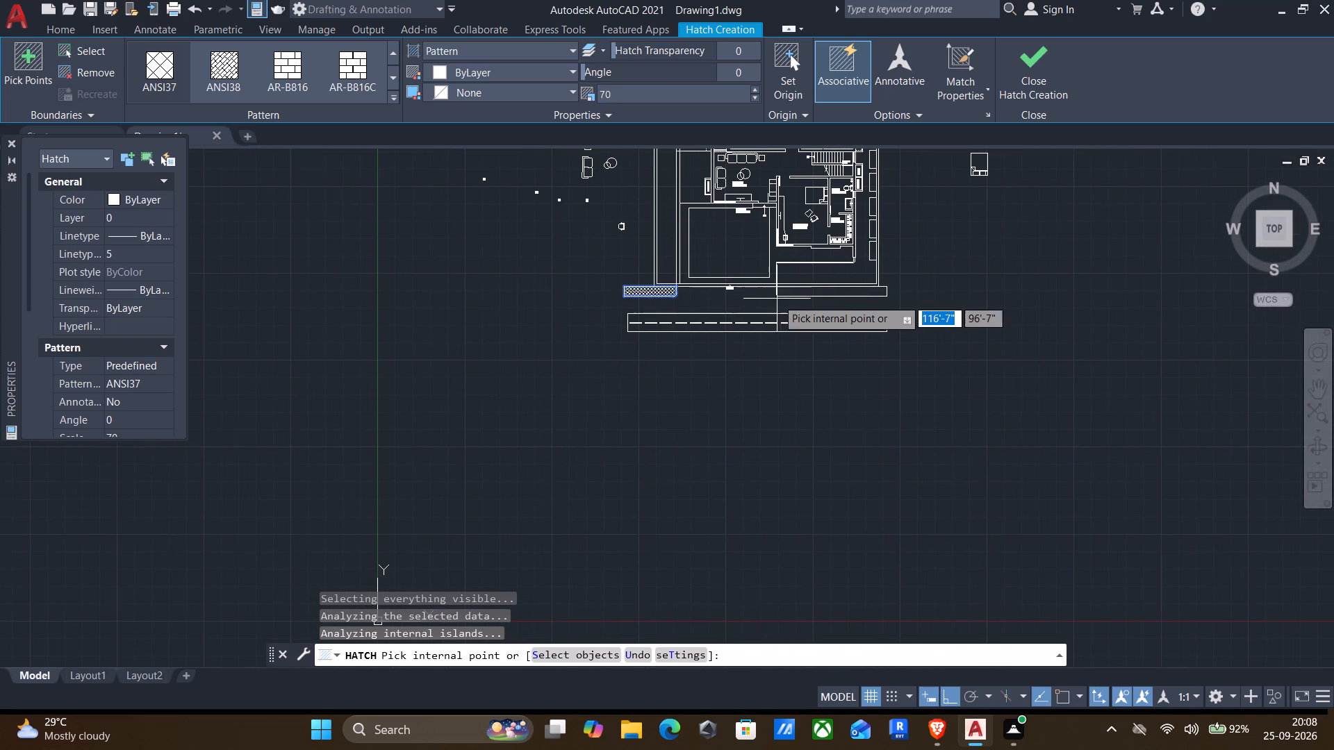
Hatch the eastern rounded strip south of the boundary wall with the same ANSI37 pattern at scale 70.
click(809, 293)
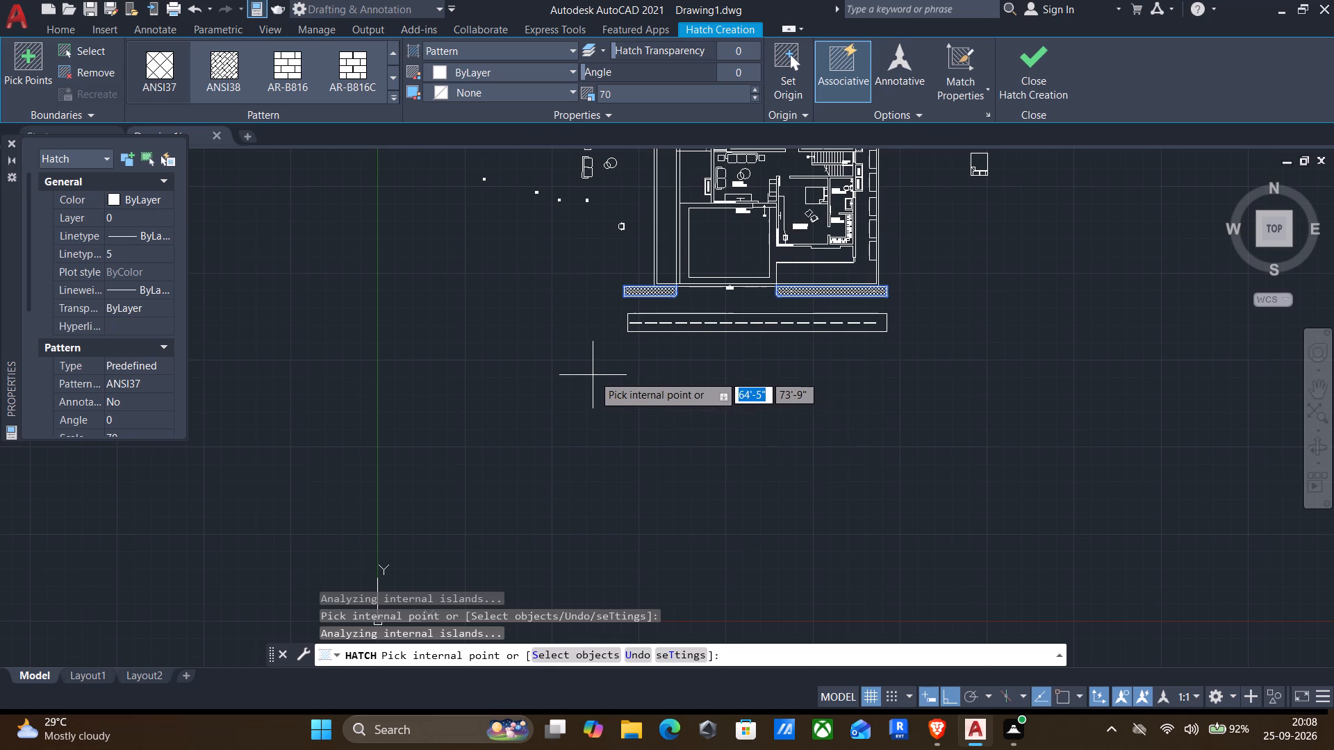
key(Return)
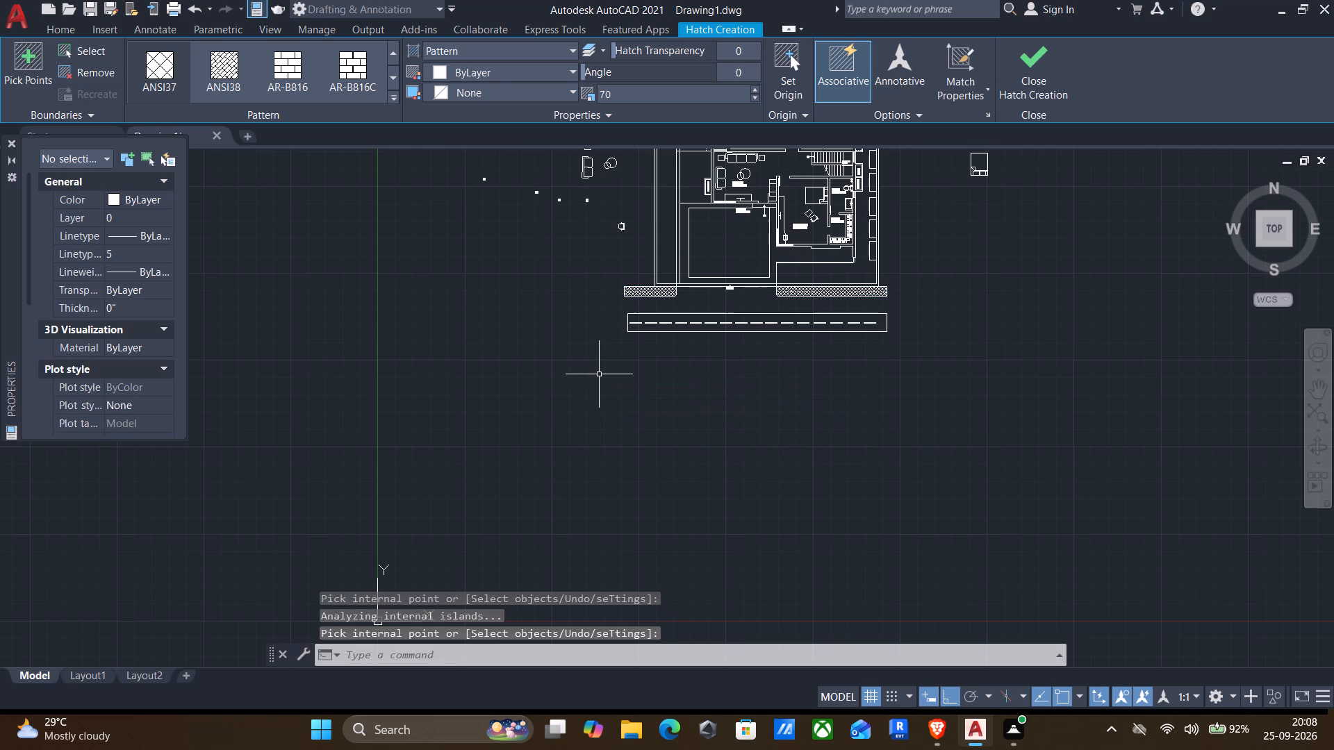
Hatch the border strip around the portico with the ANGLE pattern in colour 199,200,202 at scale 70.
key(h)
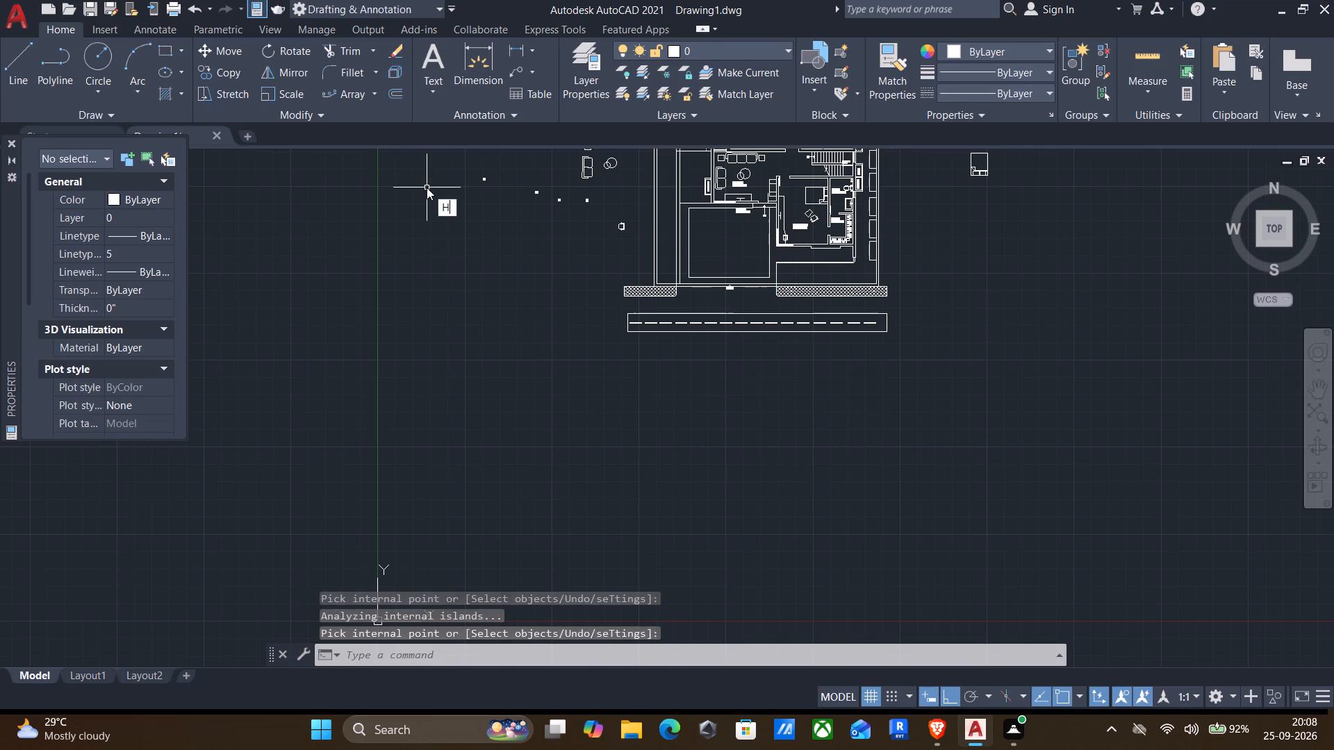
key(Return)
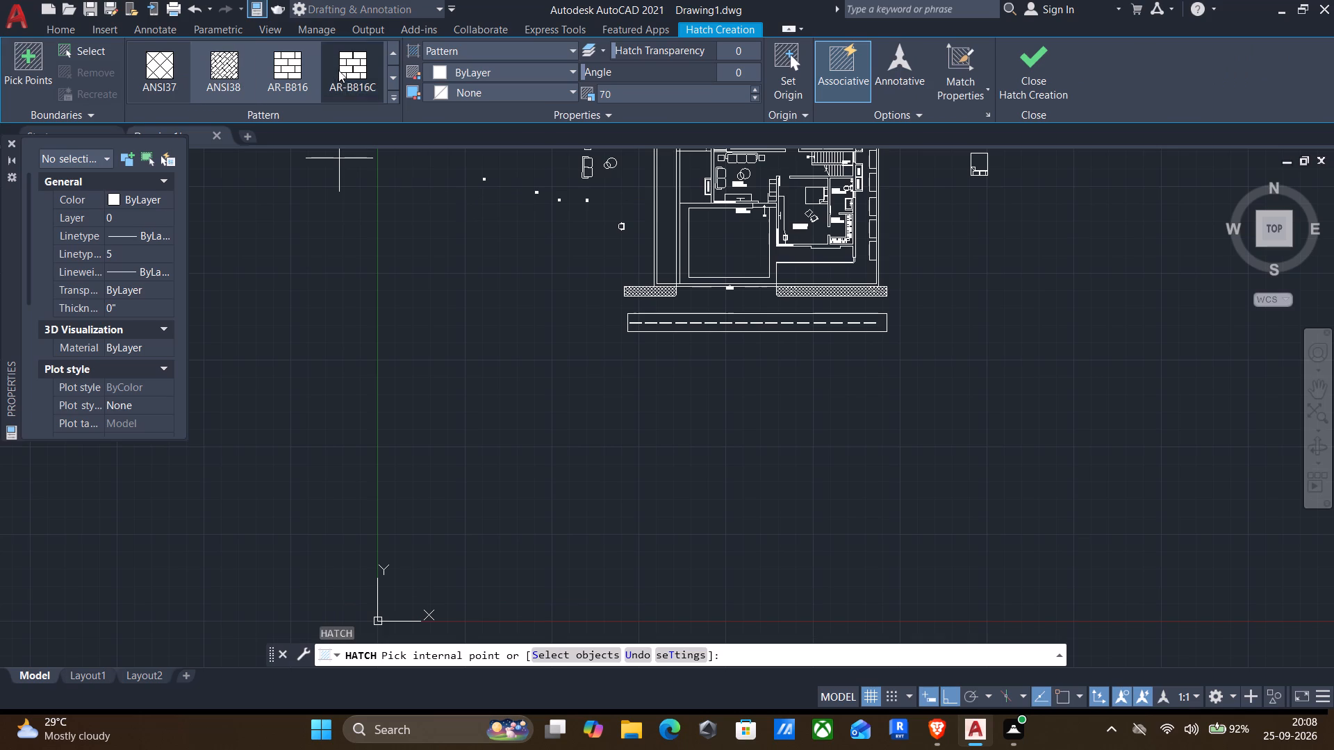
click(395, 51)
click(395, 51)
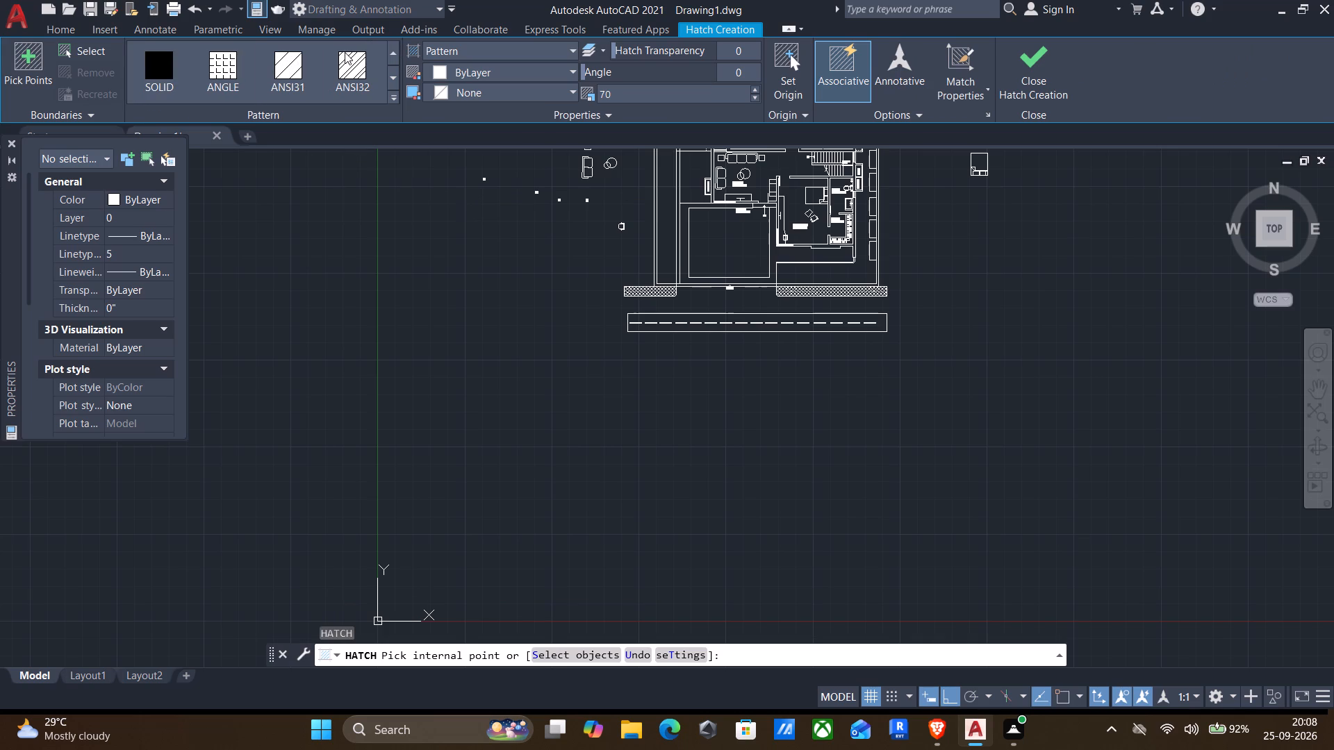
click(223, 62)
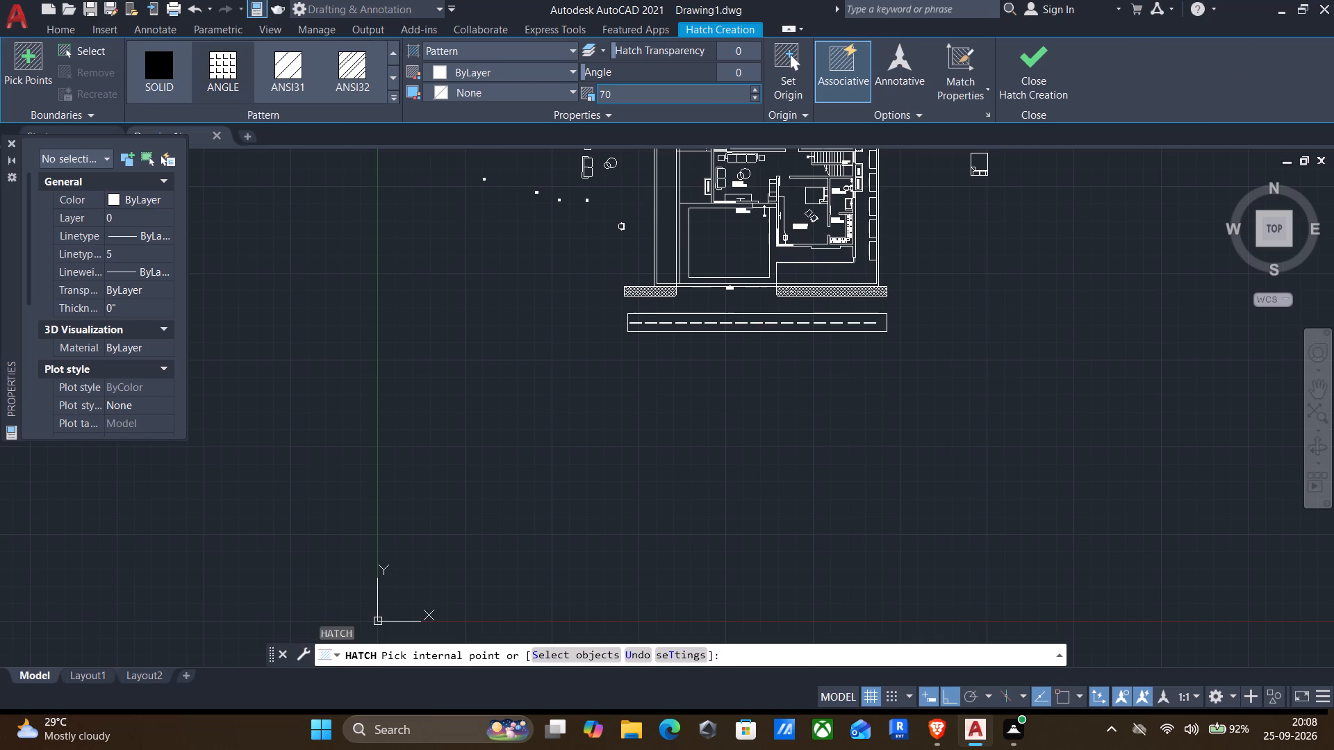
click(514, 77)
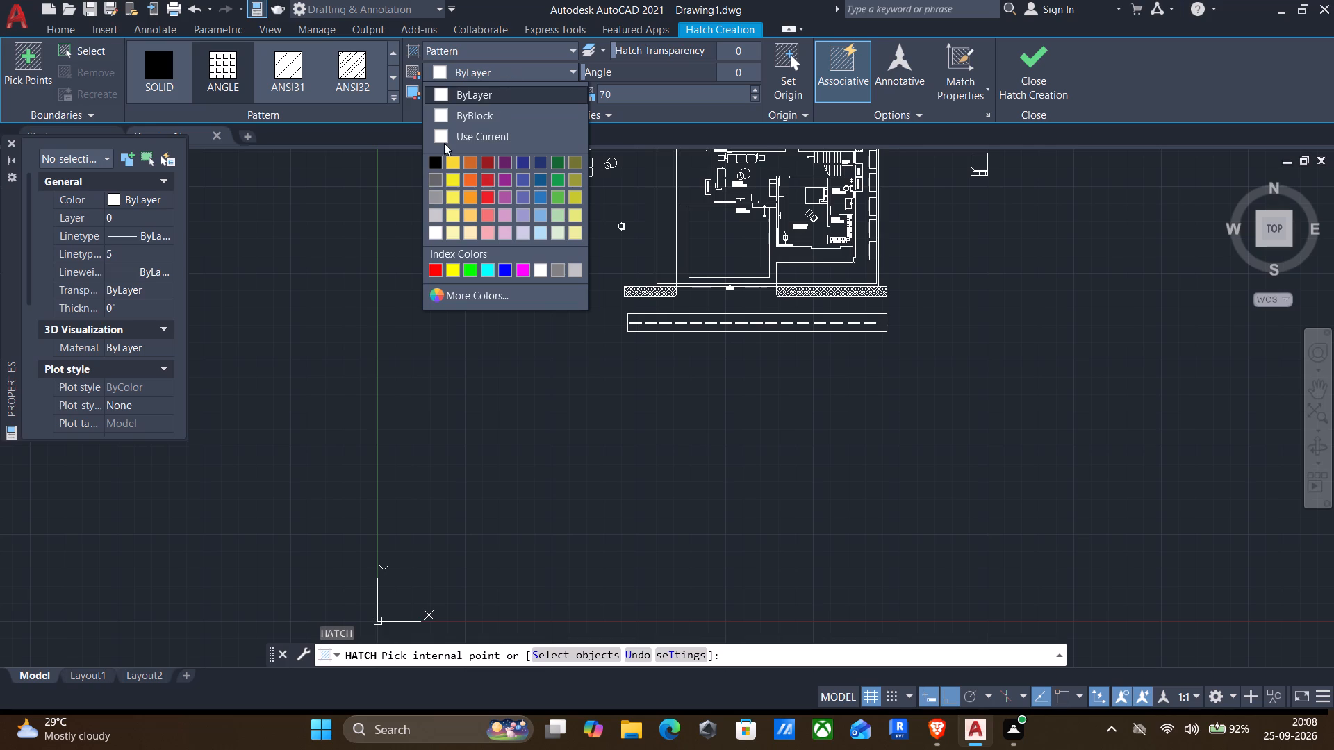
click(434, 212)
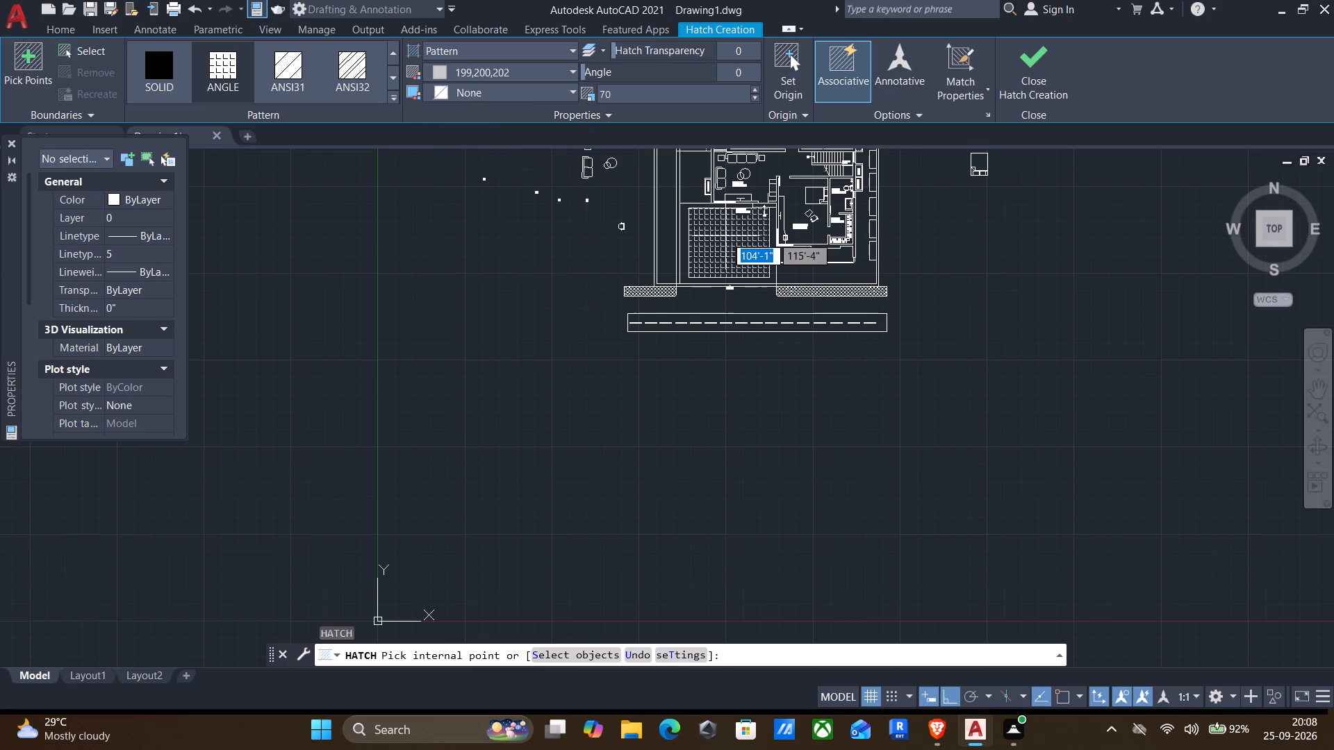
scroll(771, 235, up, 2)
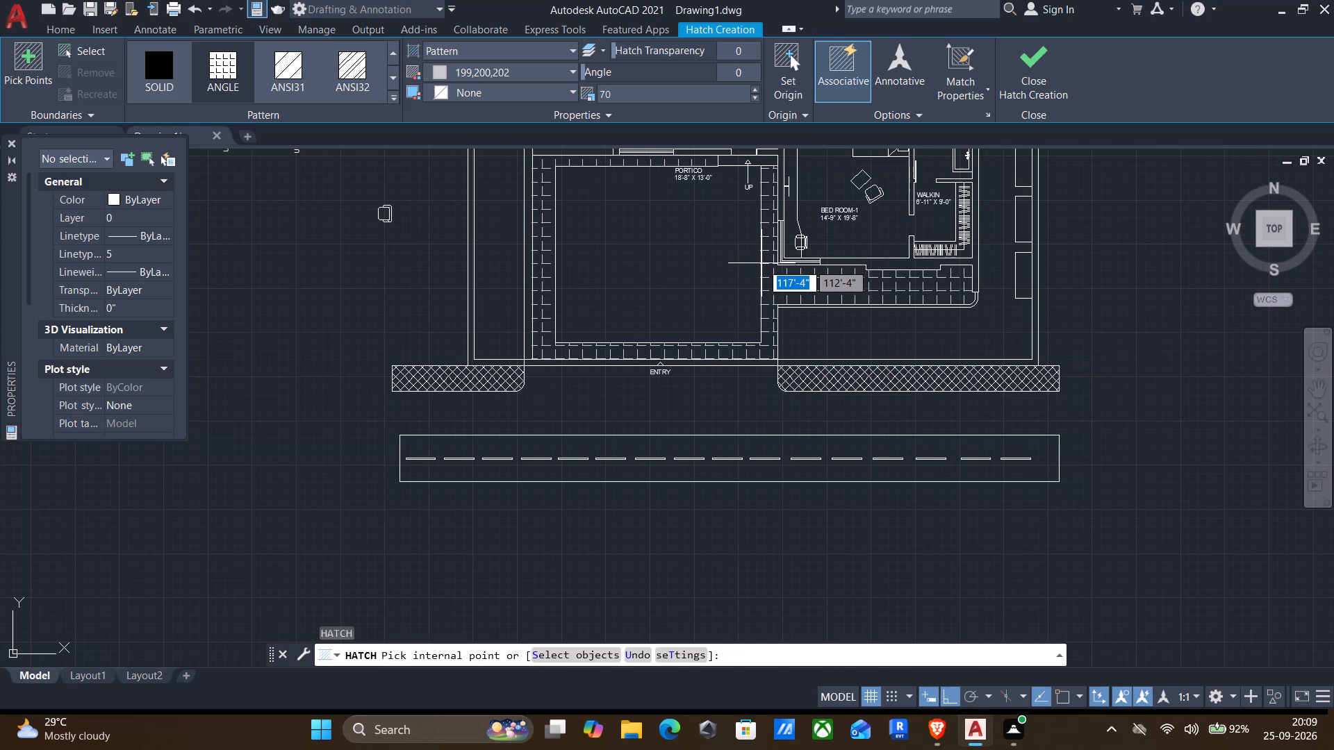
middle_drag(756, 276, 752, 318)
middle_drag(752, 320, 752, 328)
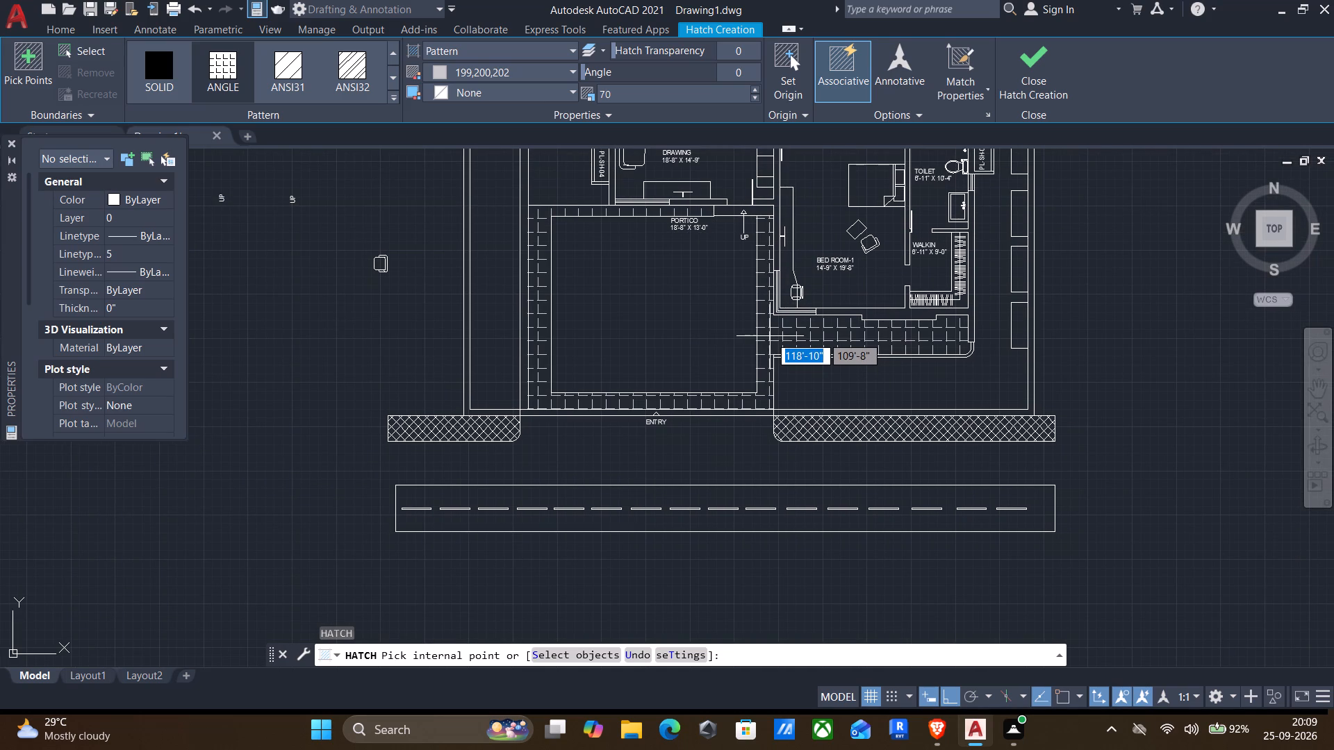
click(770, 336)
key(Escape)
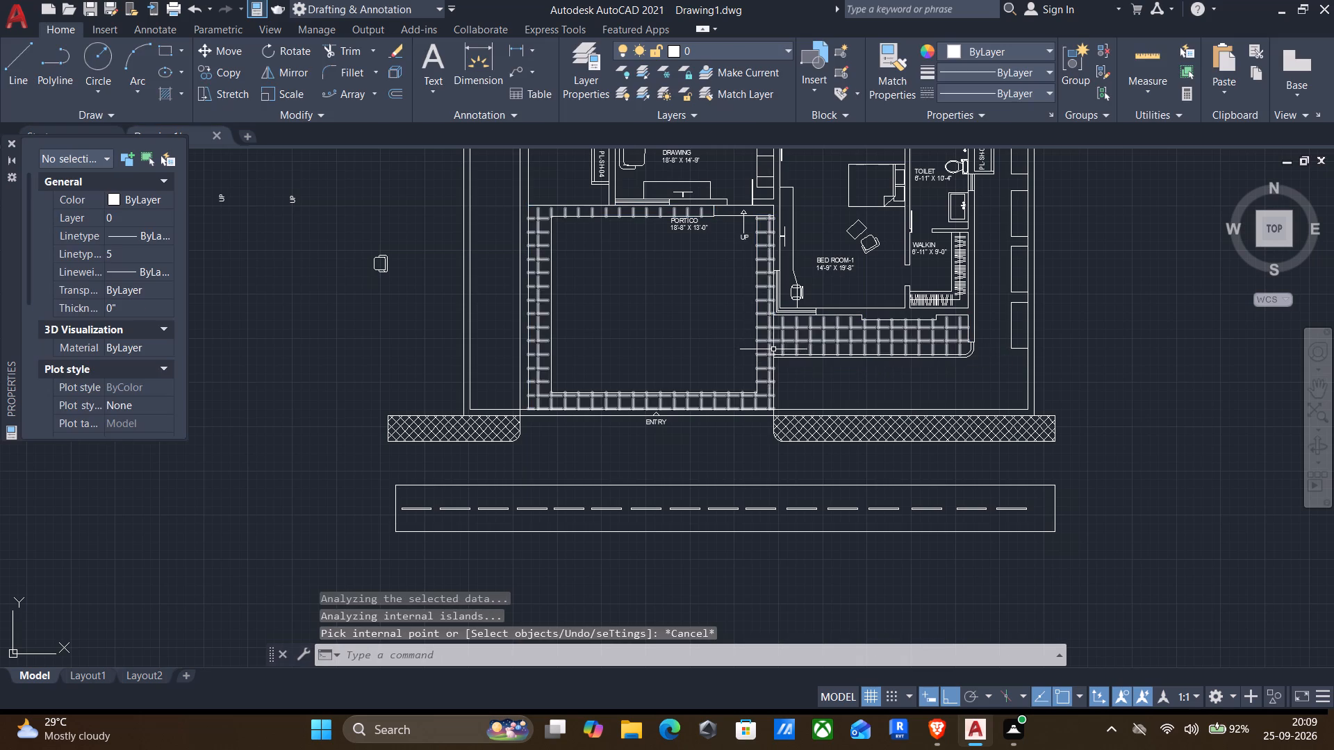
Draw a vertical line closing the gap between the portico's eastern border and the strip south of Bed Room-1.
scroll(772, 337, up, 2)
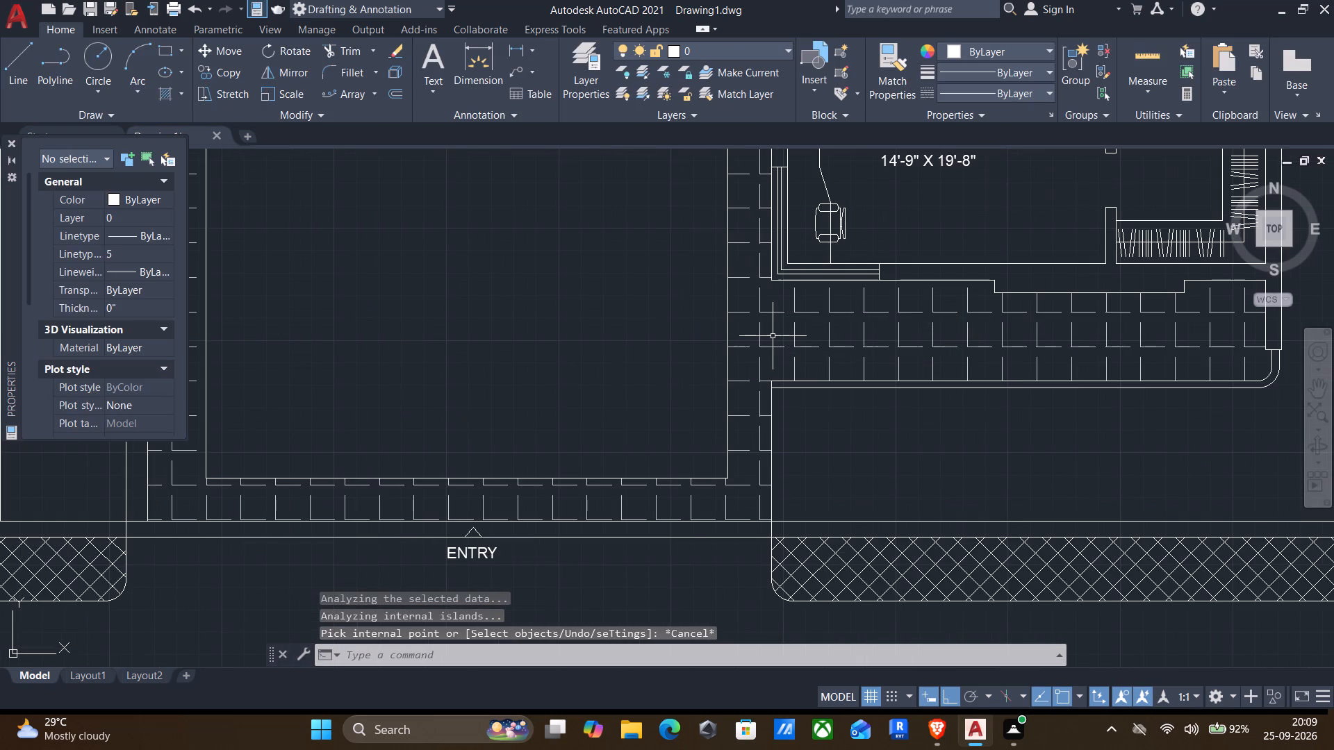
key(l)
key(Return)
scroll(761, 292, up, 2)
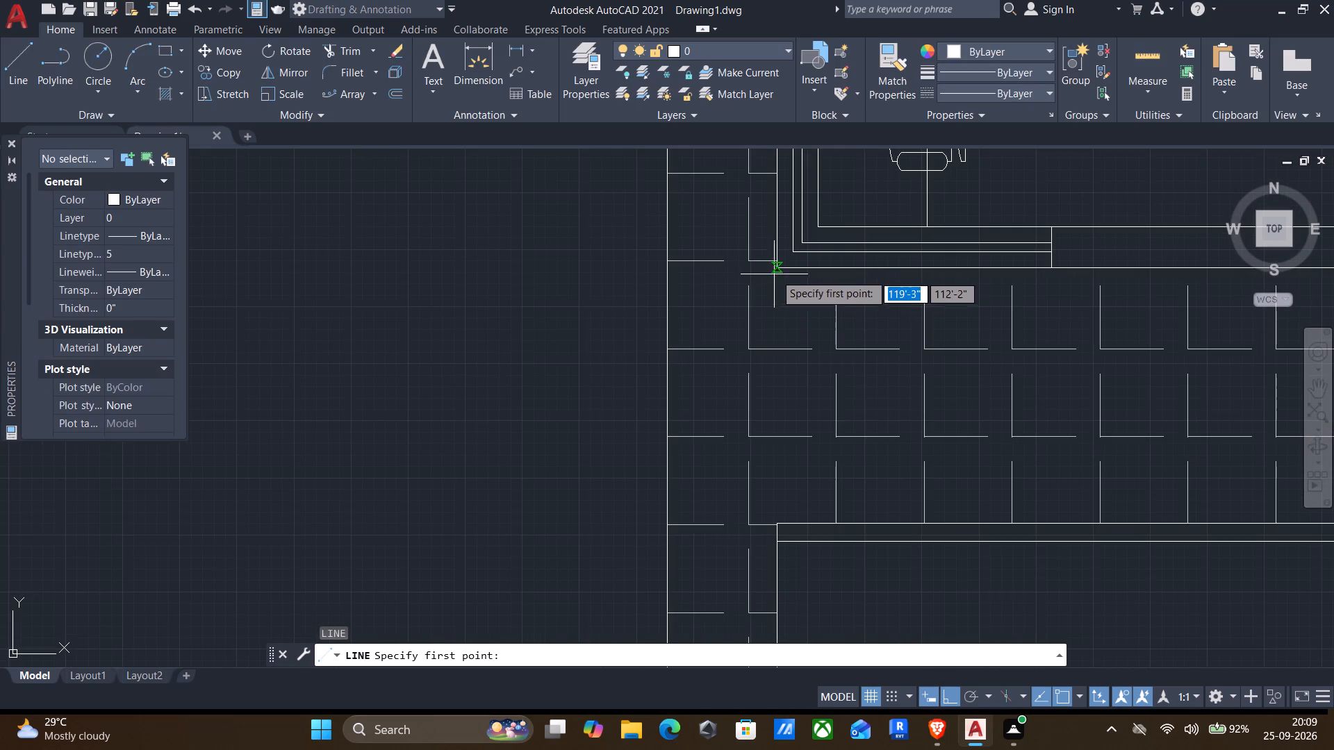
click(779, 268)
click(779, 522)
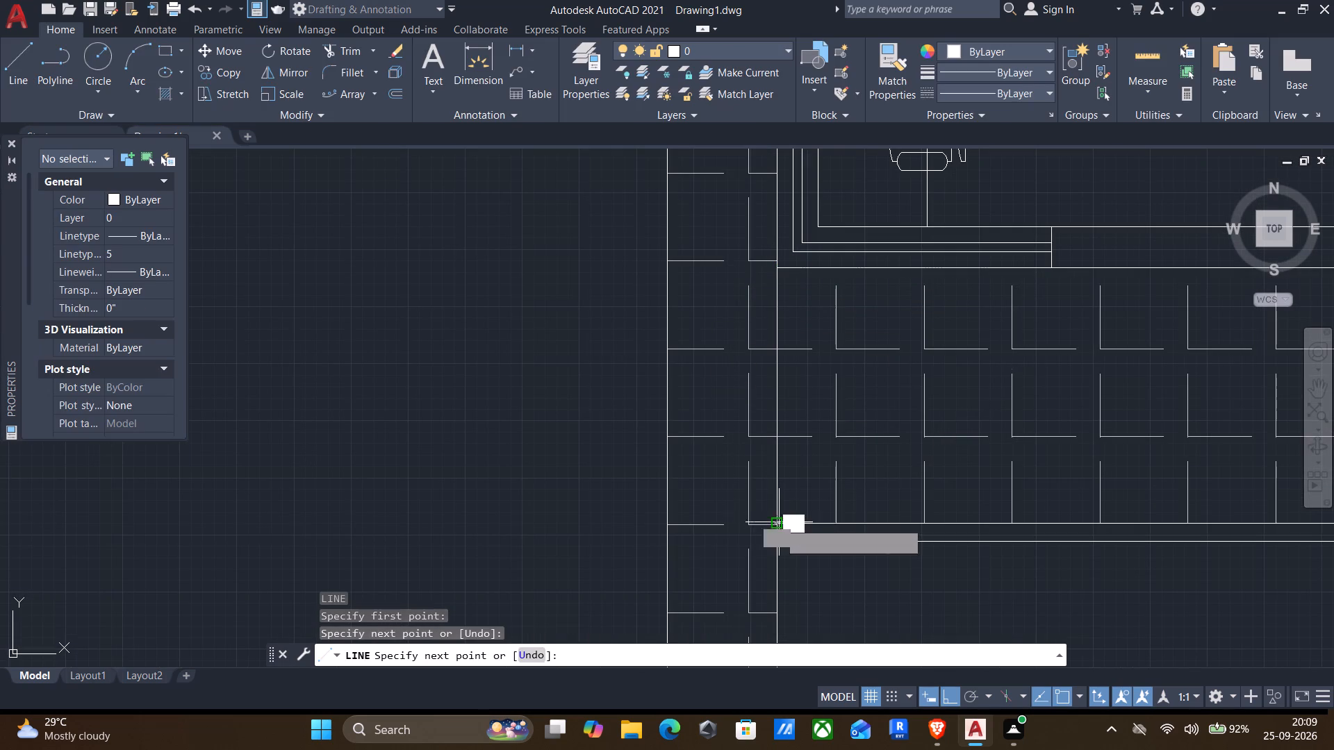
key(Return)
Trim away the hatch east of the closing line, in the strip south of Bed Room-1.
key(t)
key(r)
key(Return)
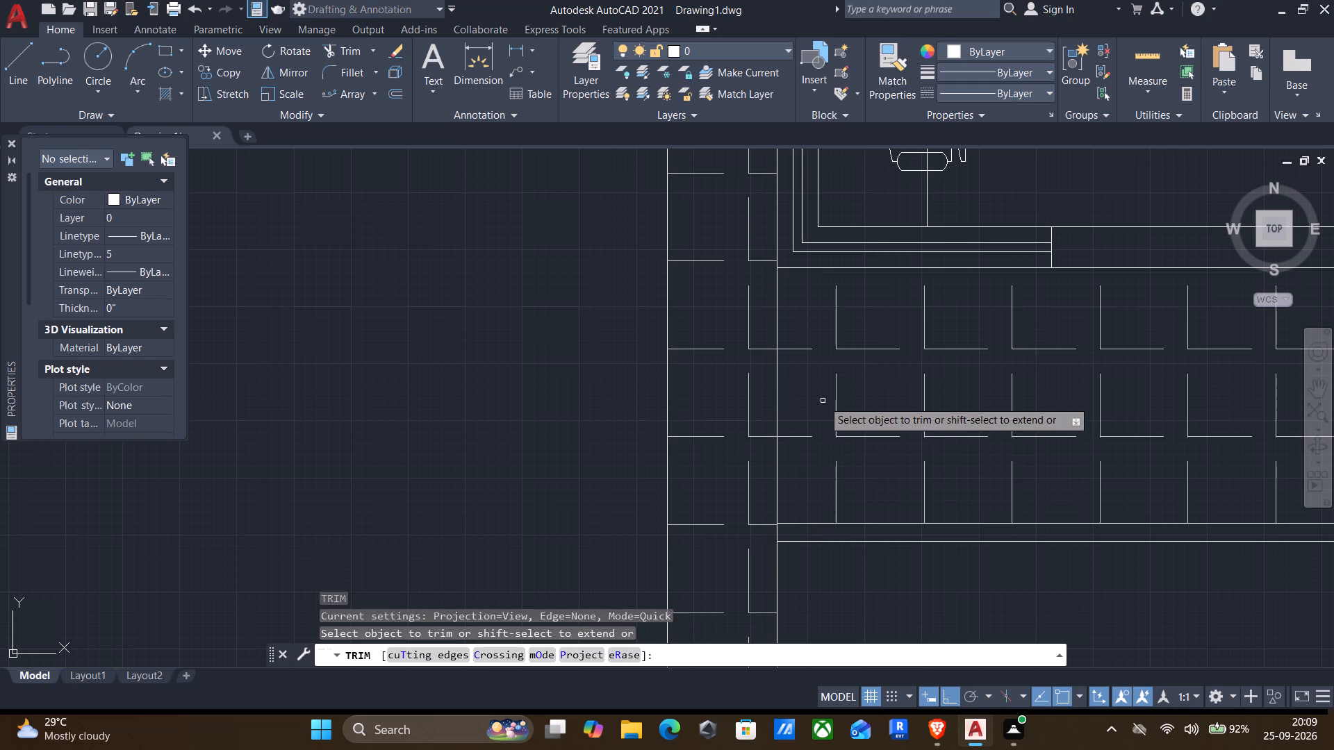
click(834, 344)
scroll(892, 435, down, 2)
drag(902, 444, 903, 412)
drag(859, 383, 932, 433)
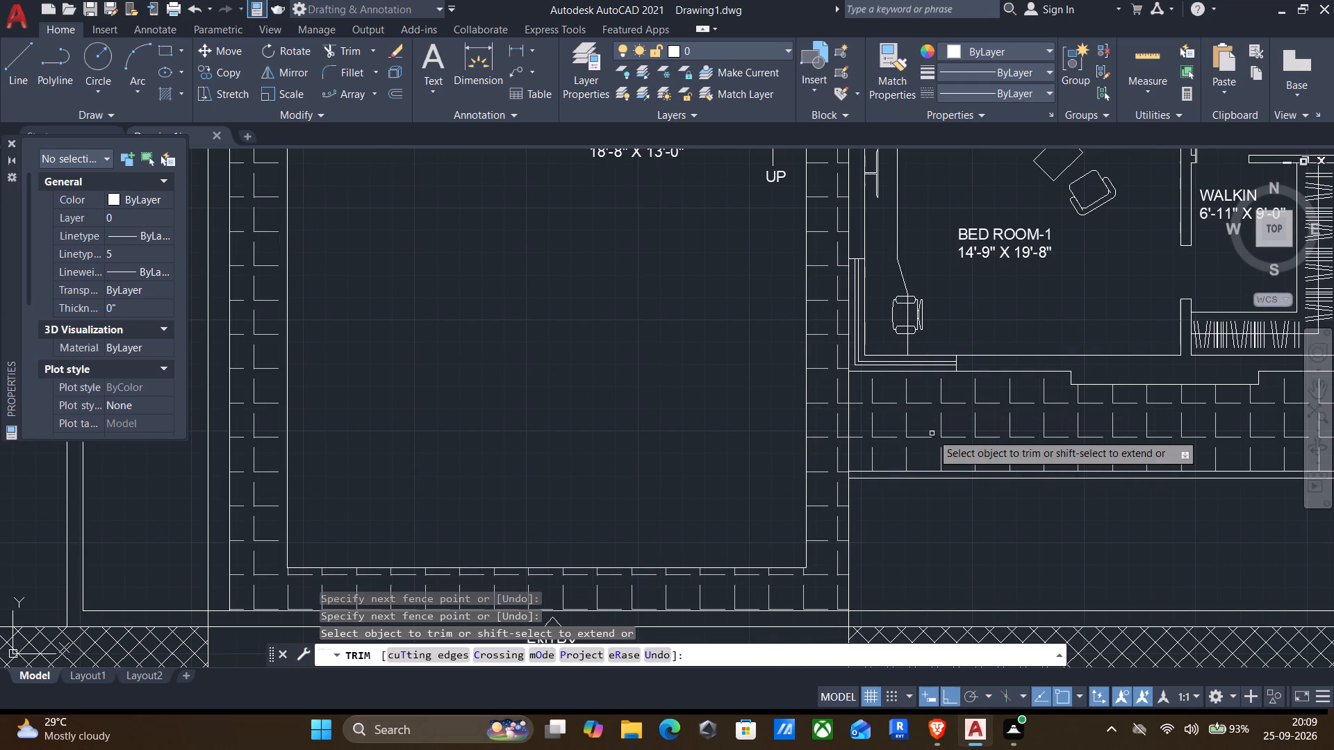
scroll(932, 433, down, 3)
click(1018, 436)
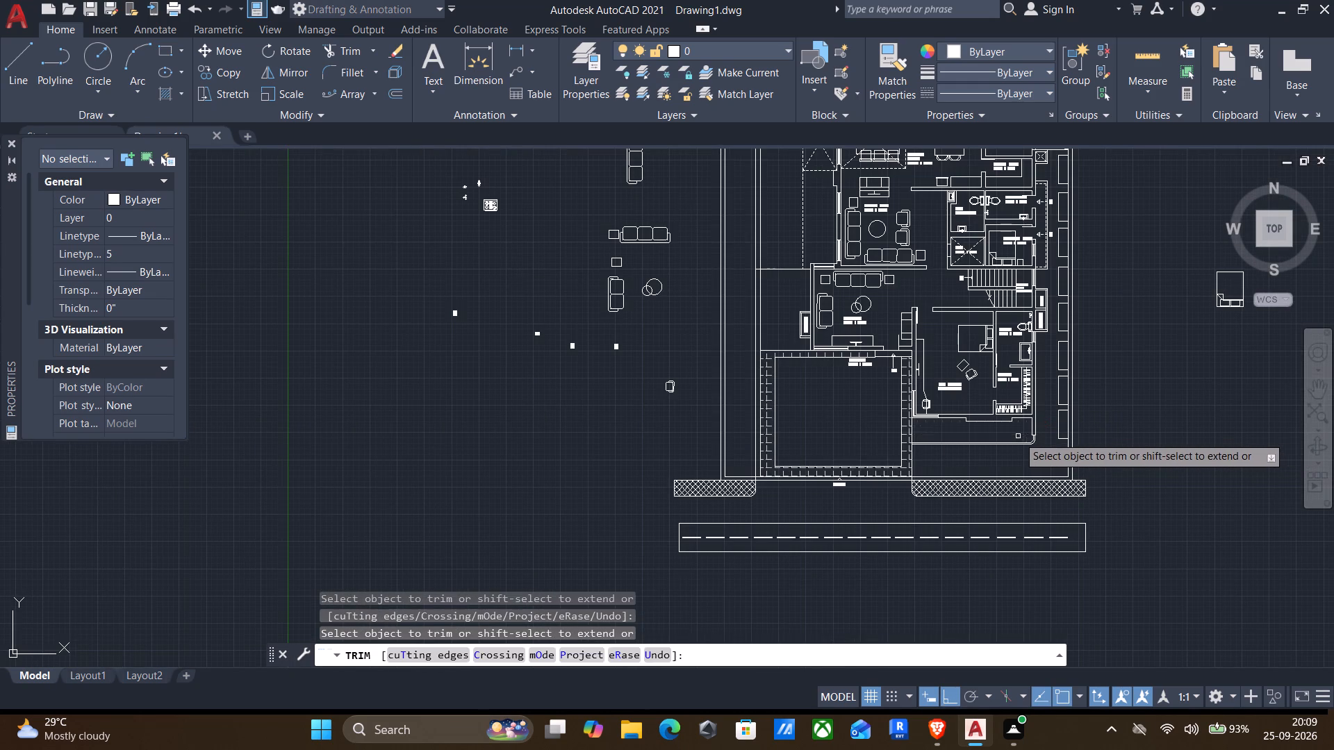
key(Escape)
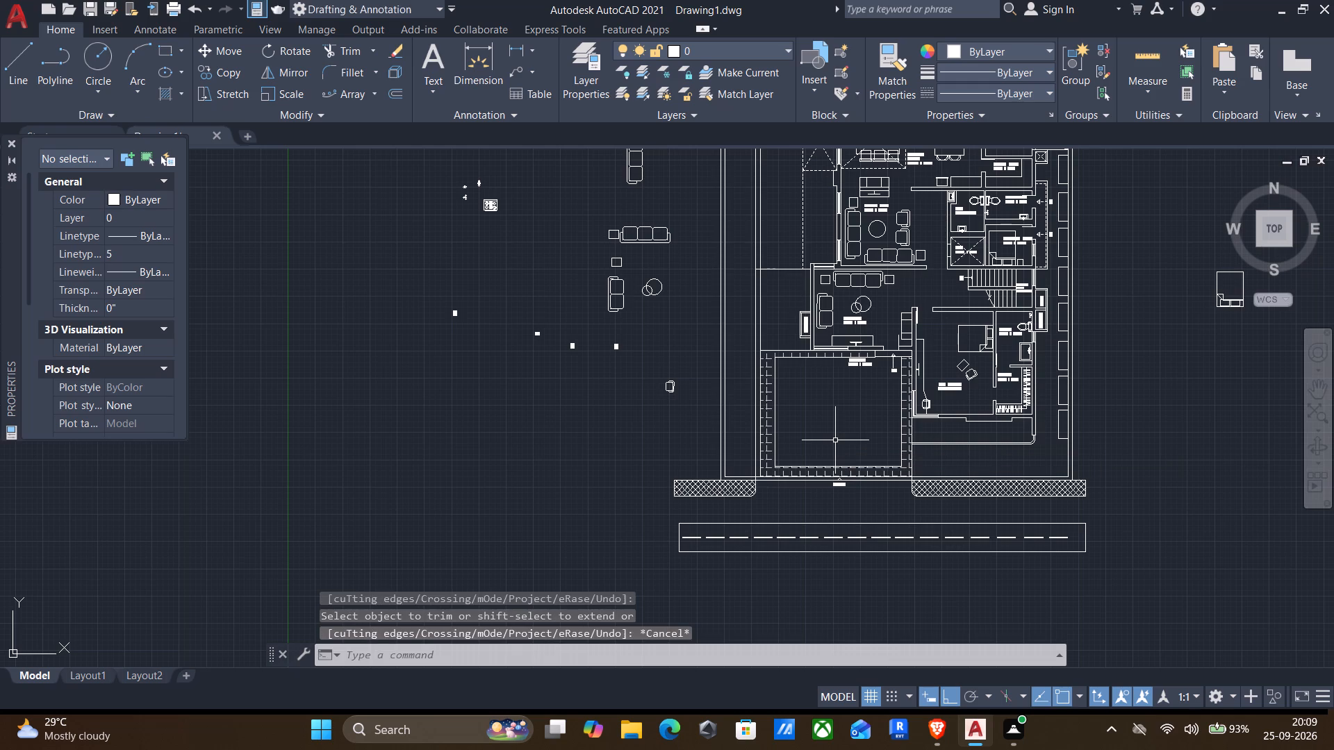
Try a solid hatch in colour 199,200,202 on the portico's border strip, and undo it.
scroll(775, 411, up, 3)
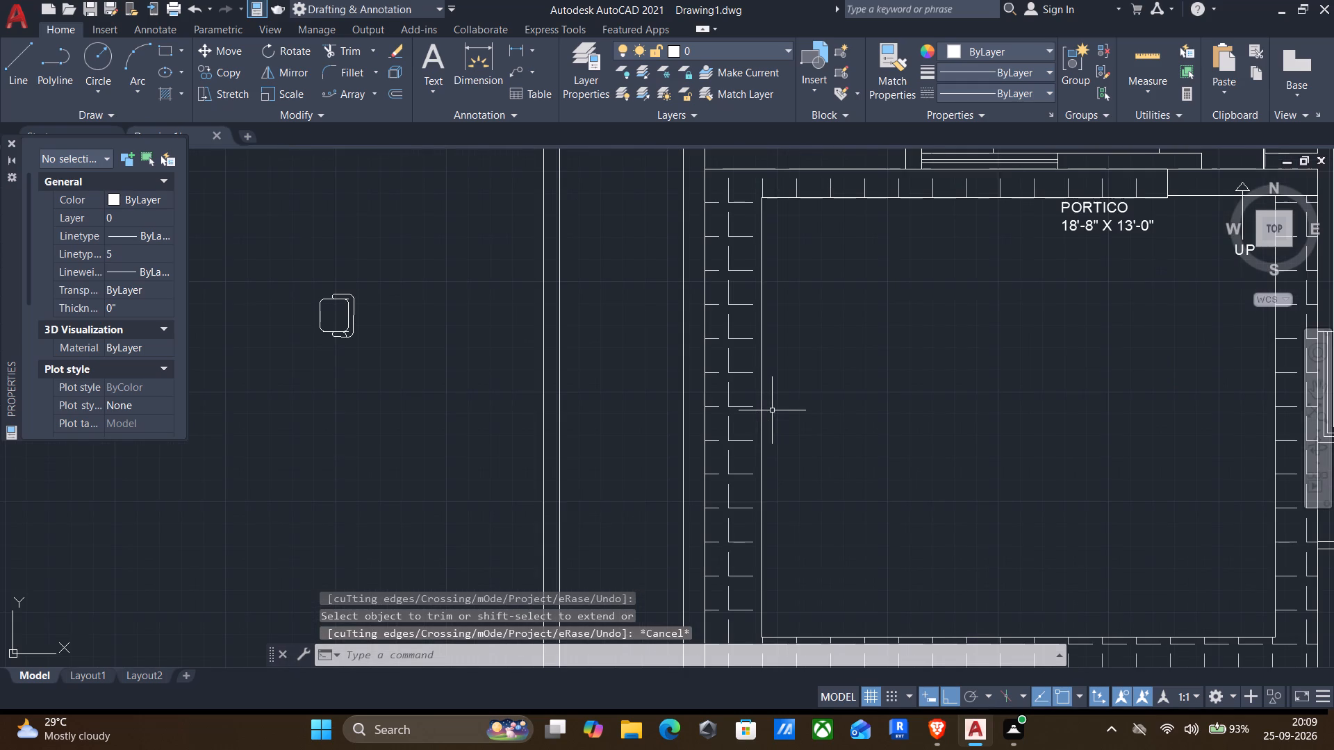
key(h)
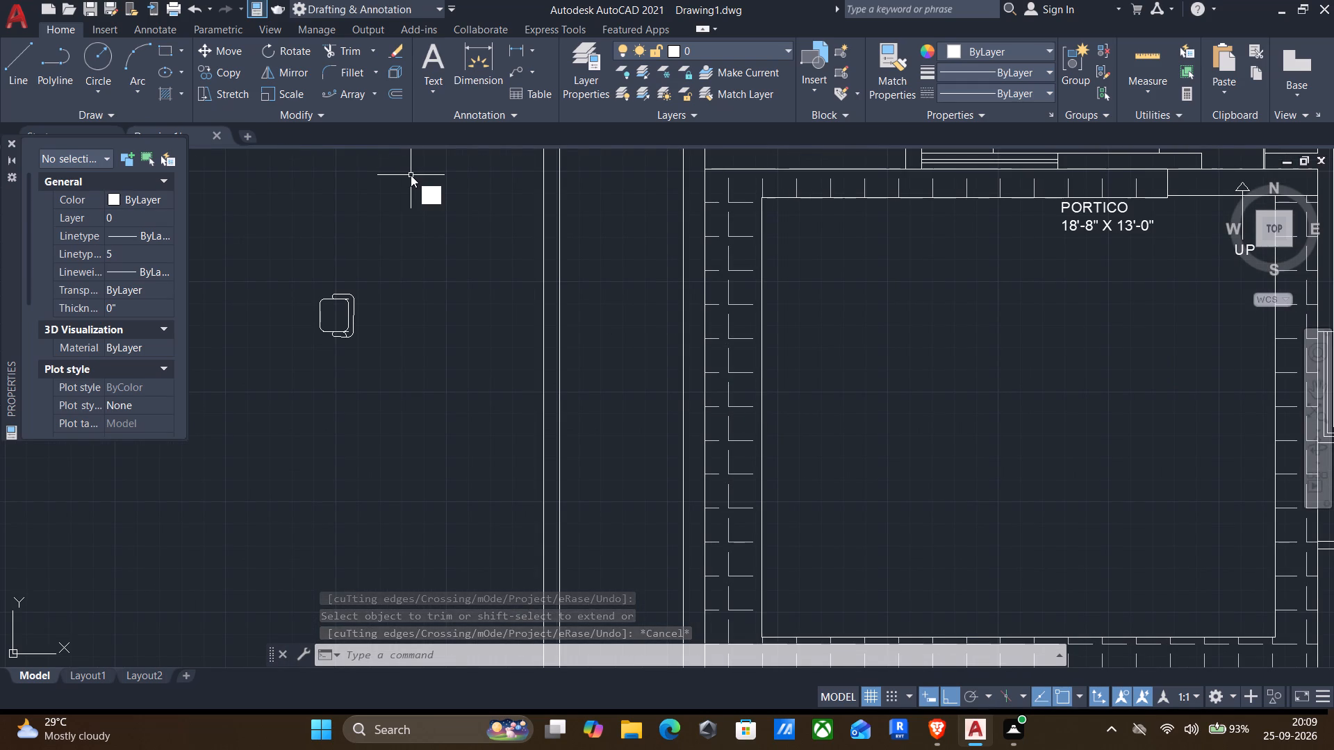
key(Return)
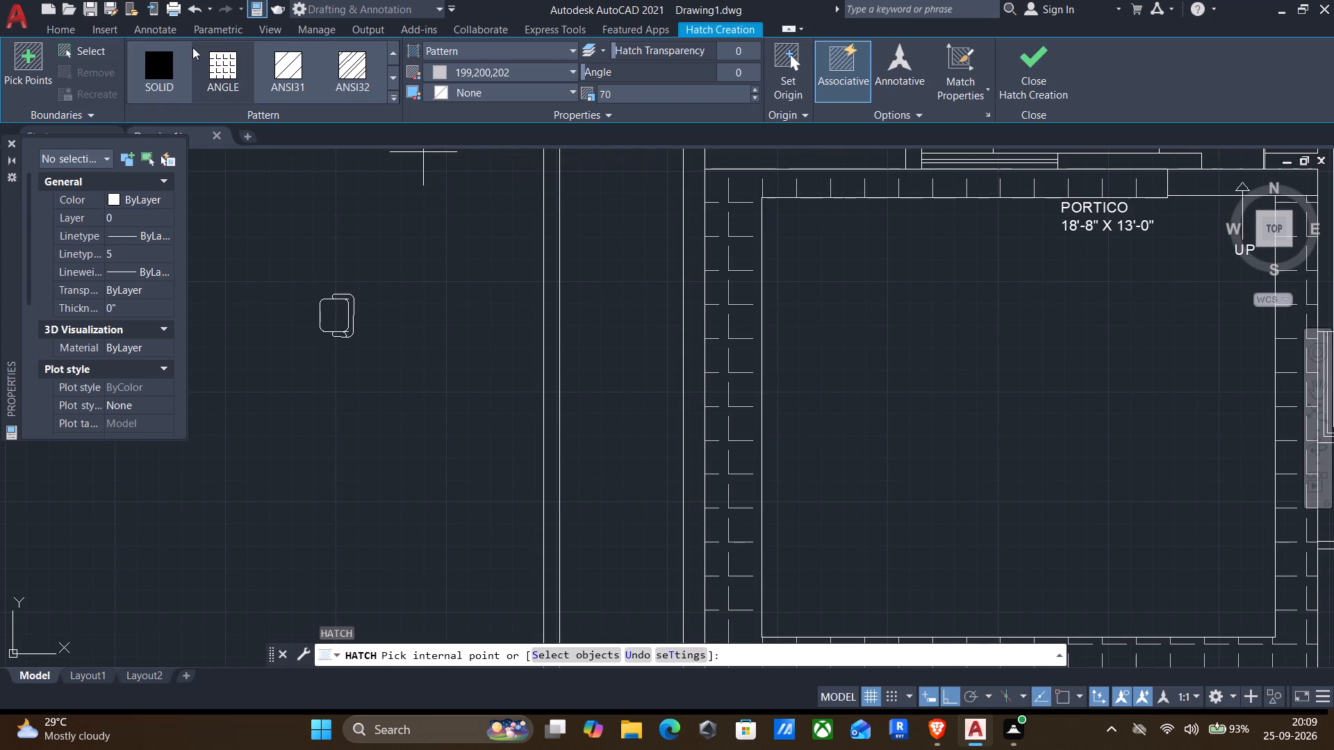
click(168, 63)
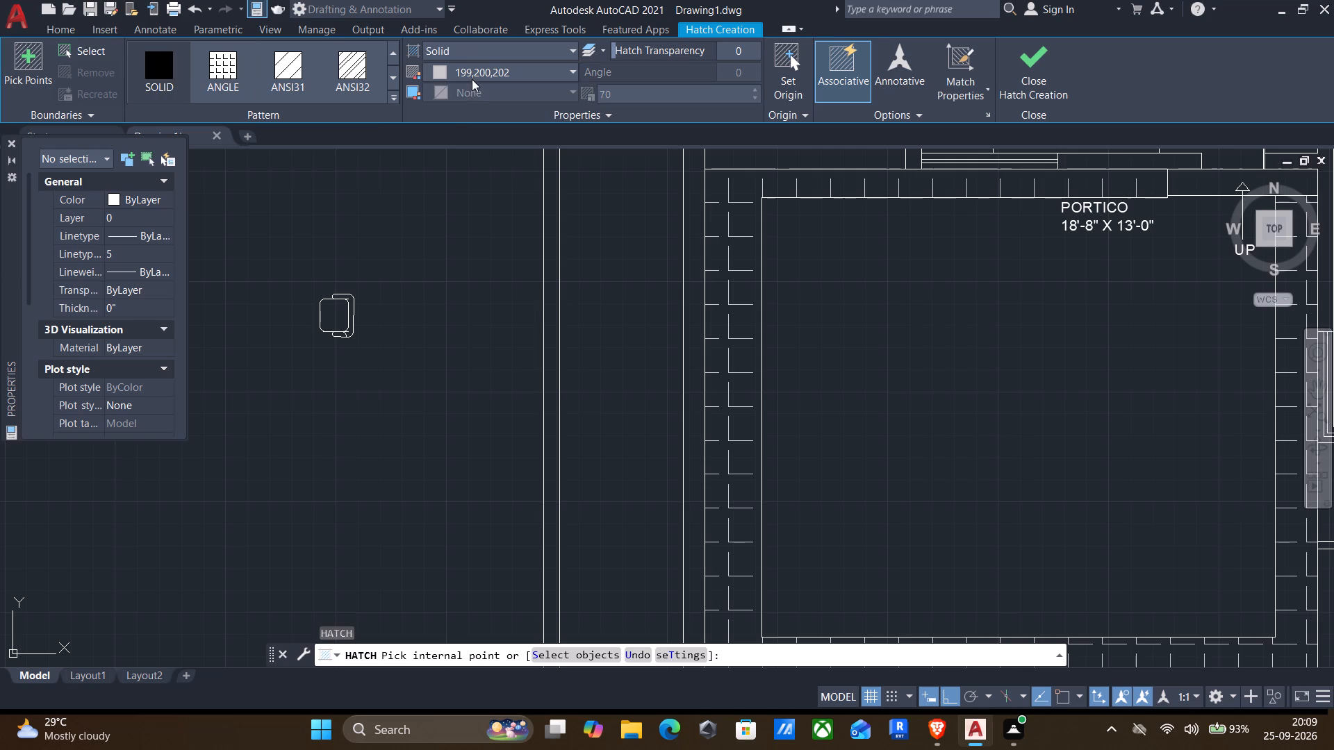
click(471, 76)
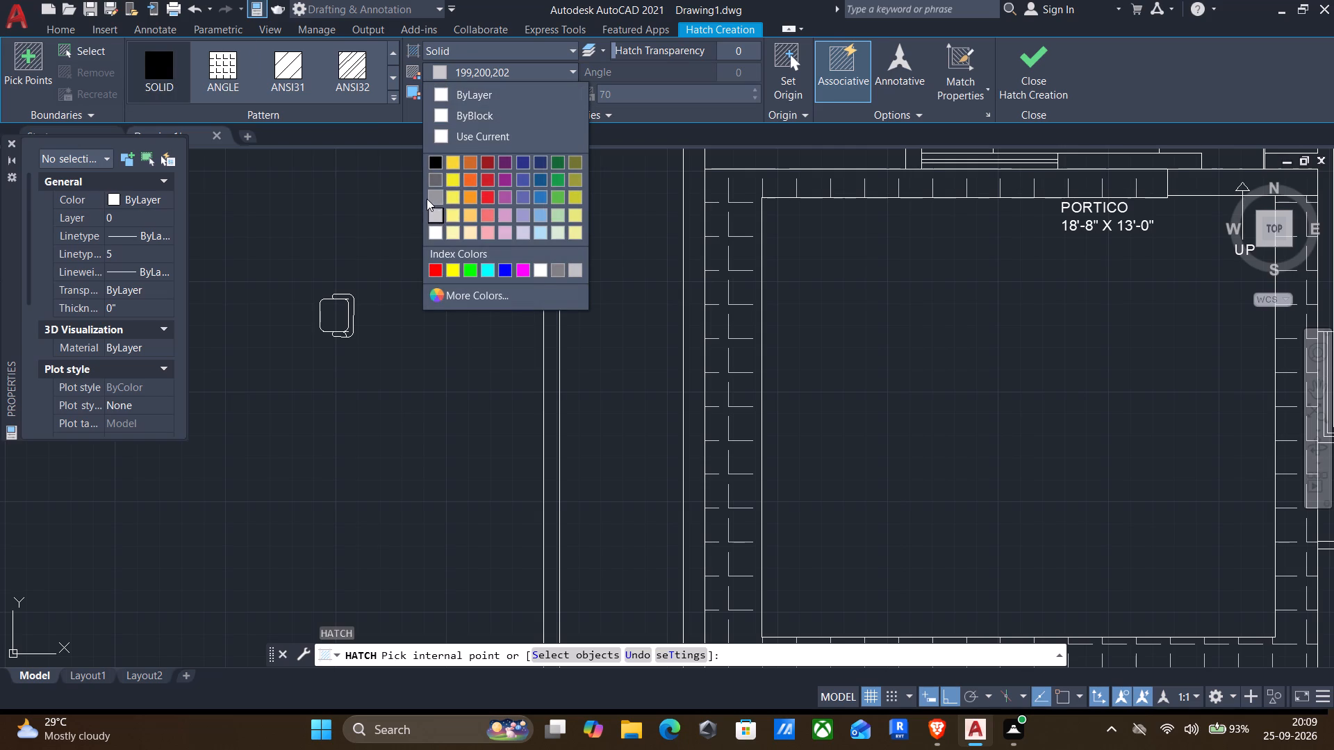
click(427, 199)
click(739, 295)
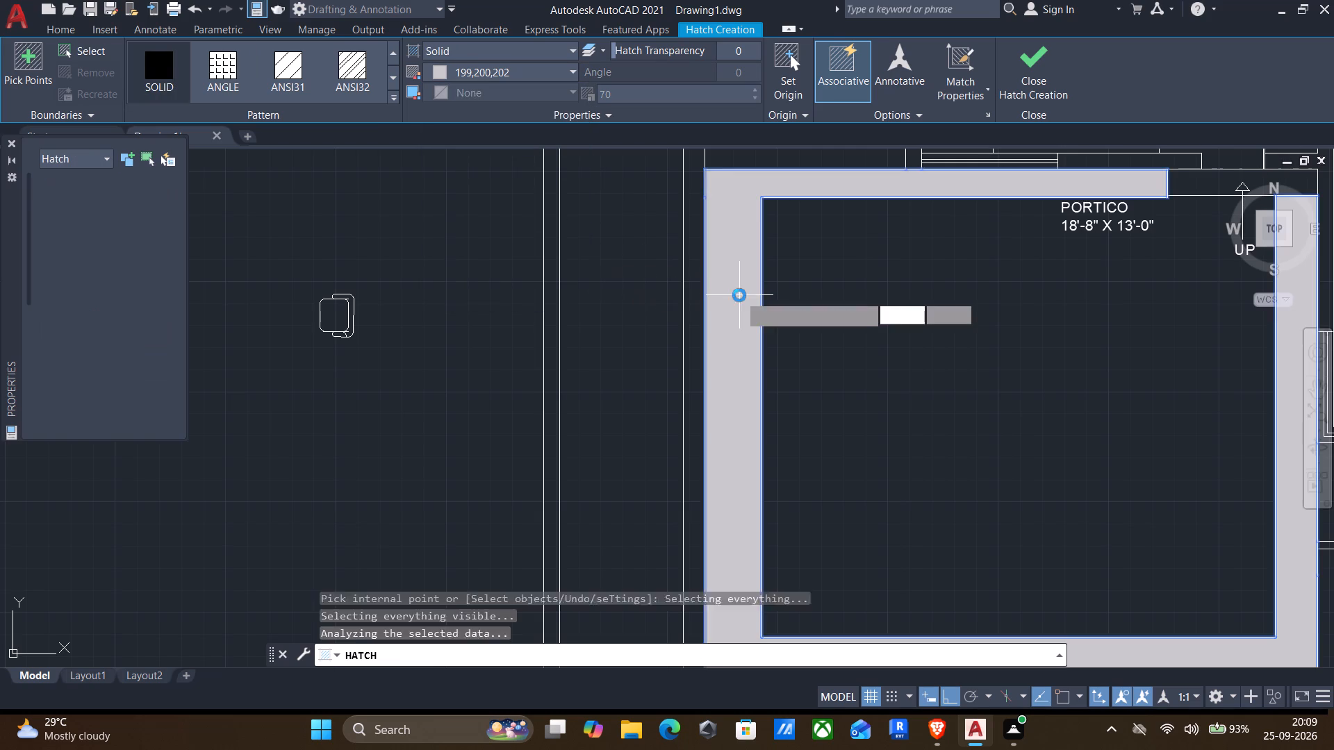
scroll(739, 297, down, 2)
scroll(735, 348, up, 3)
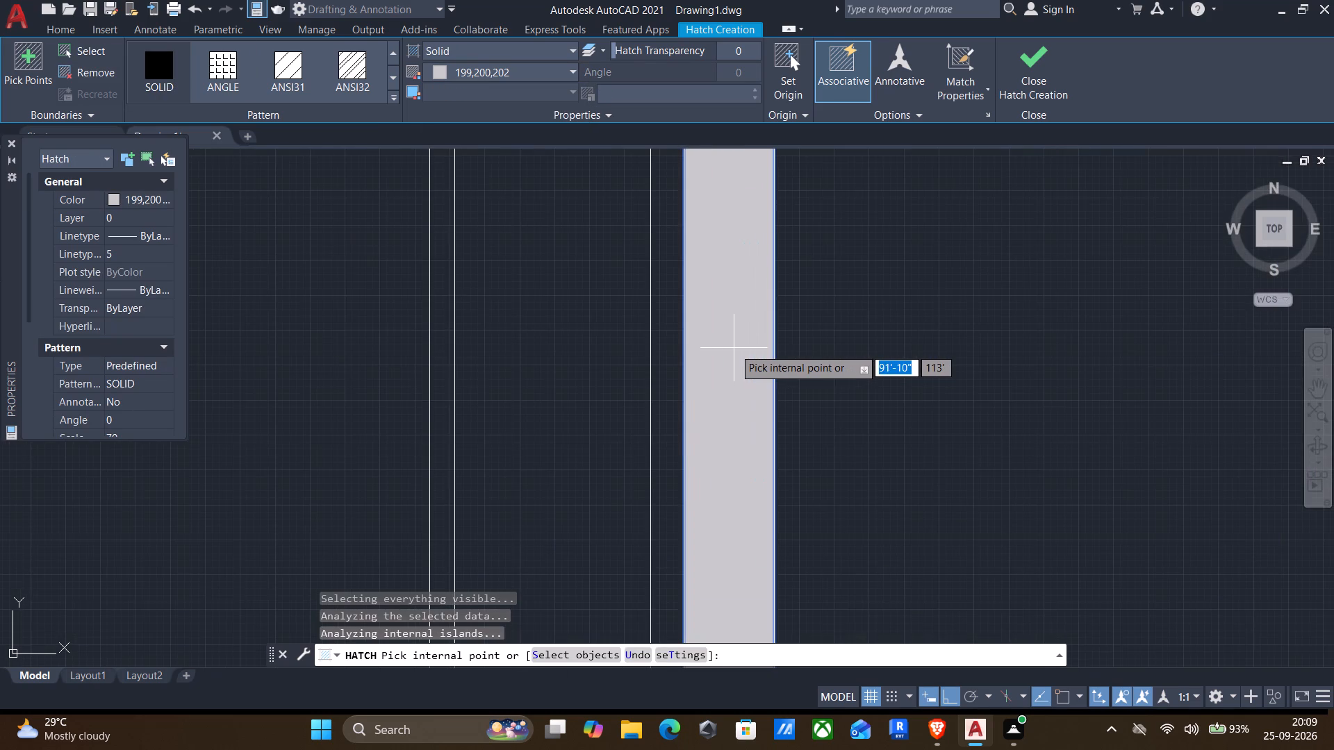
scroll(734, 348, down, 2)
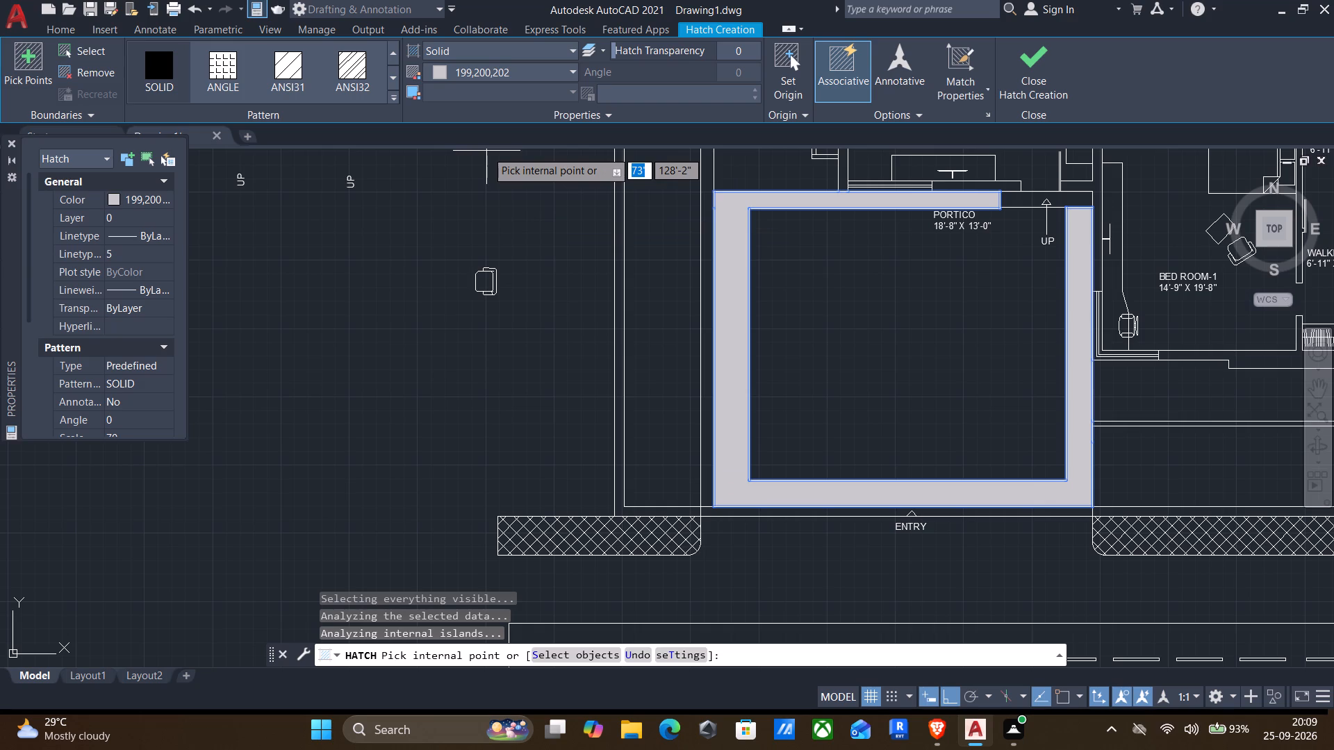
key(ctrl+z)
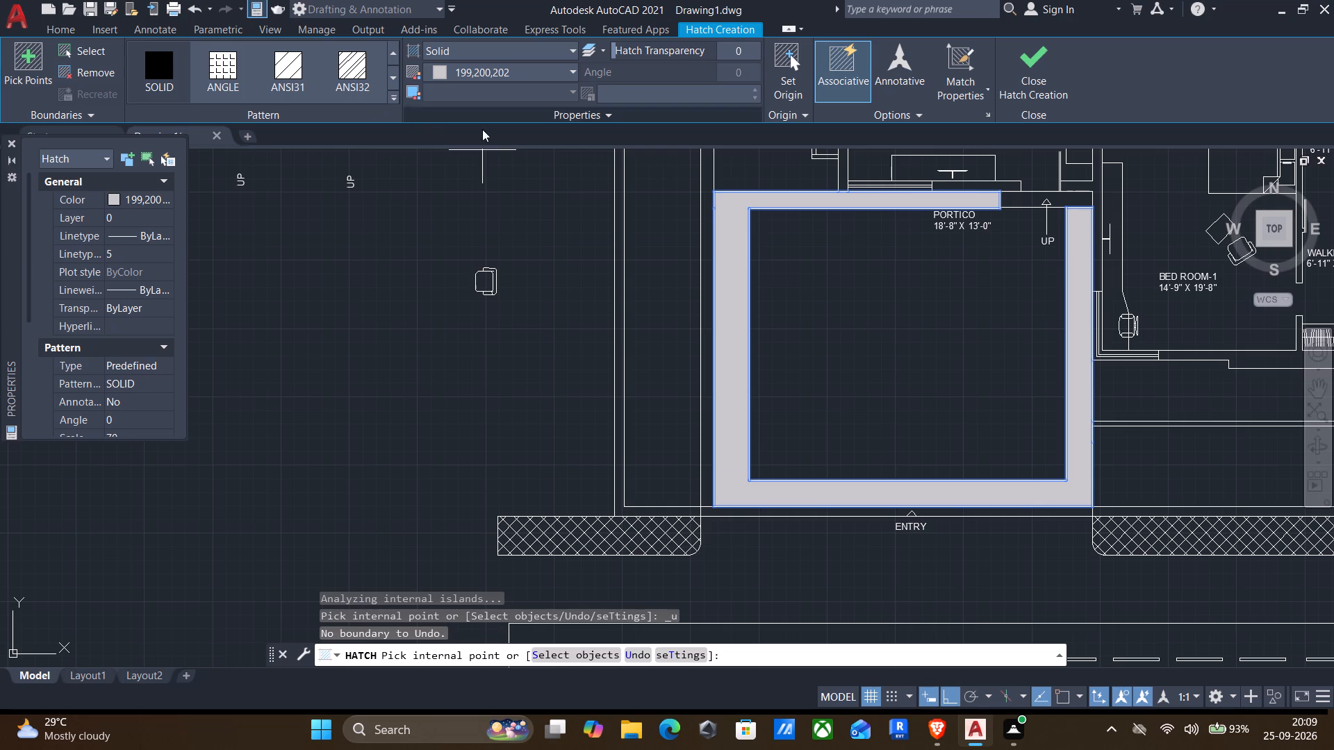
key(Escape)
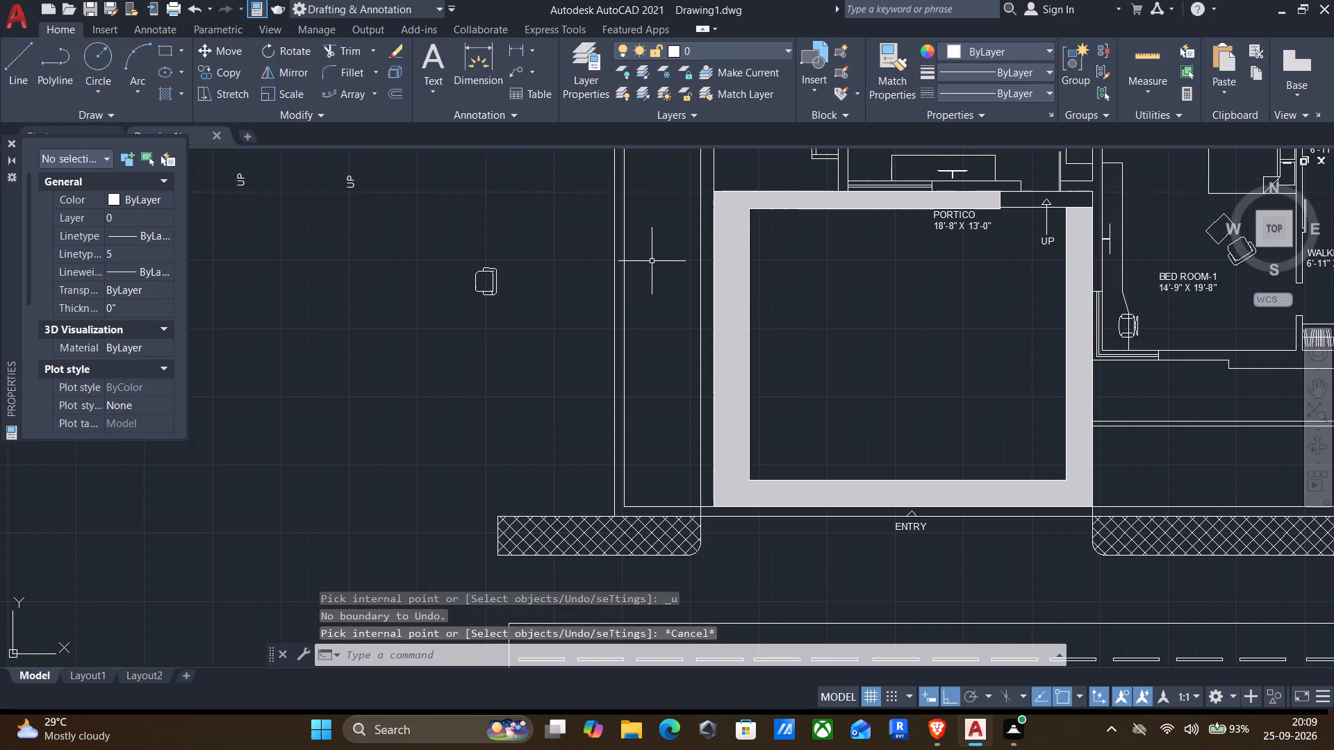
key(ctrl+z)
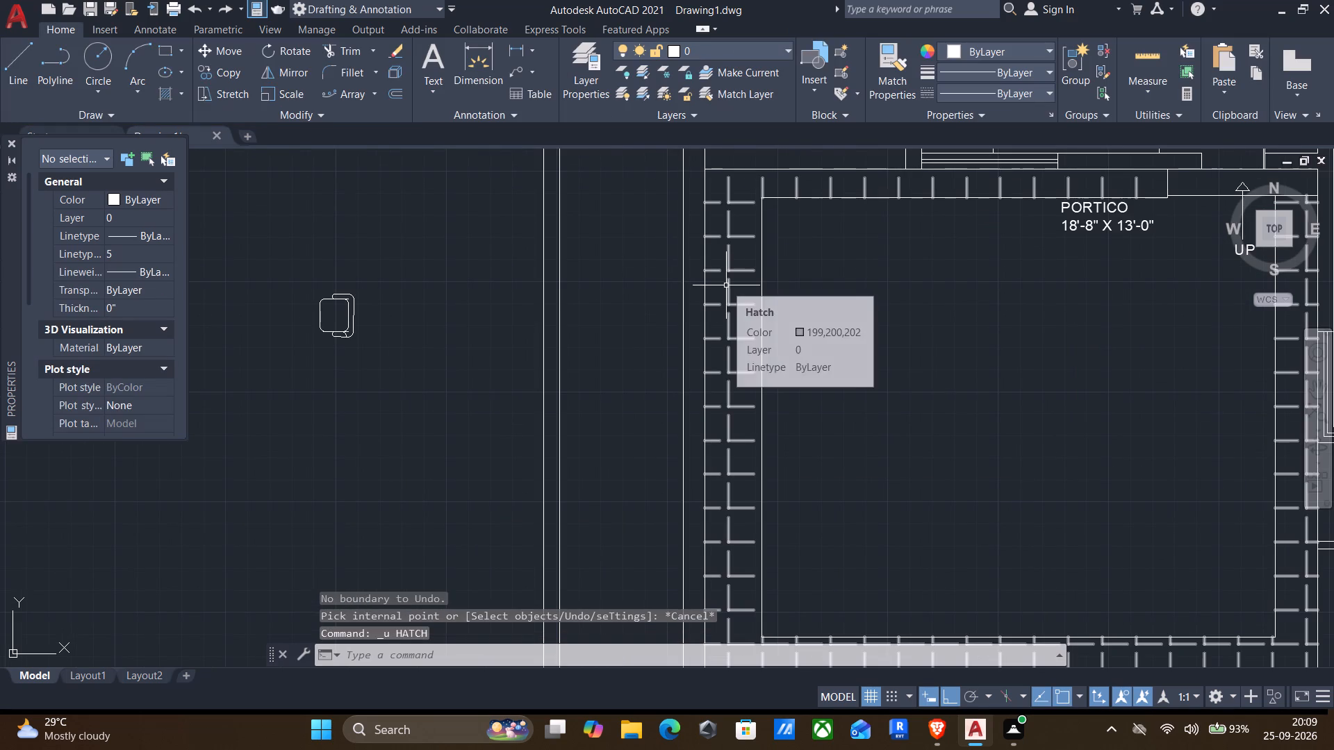
Add an ANGLE hatch in colour 99,100,102 at scale 70 to the portico's border strip.
key(h)
key(Return)
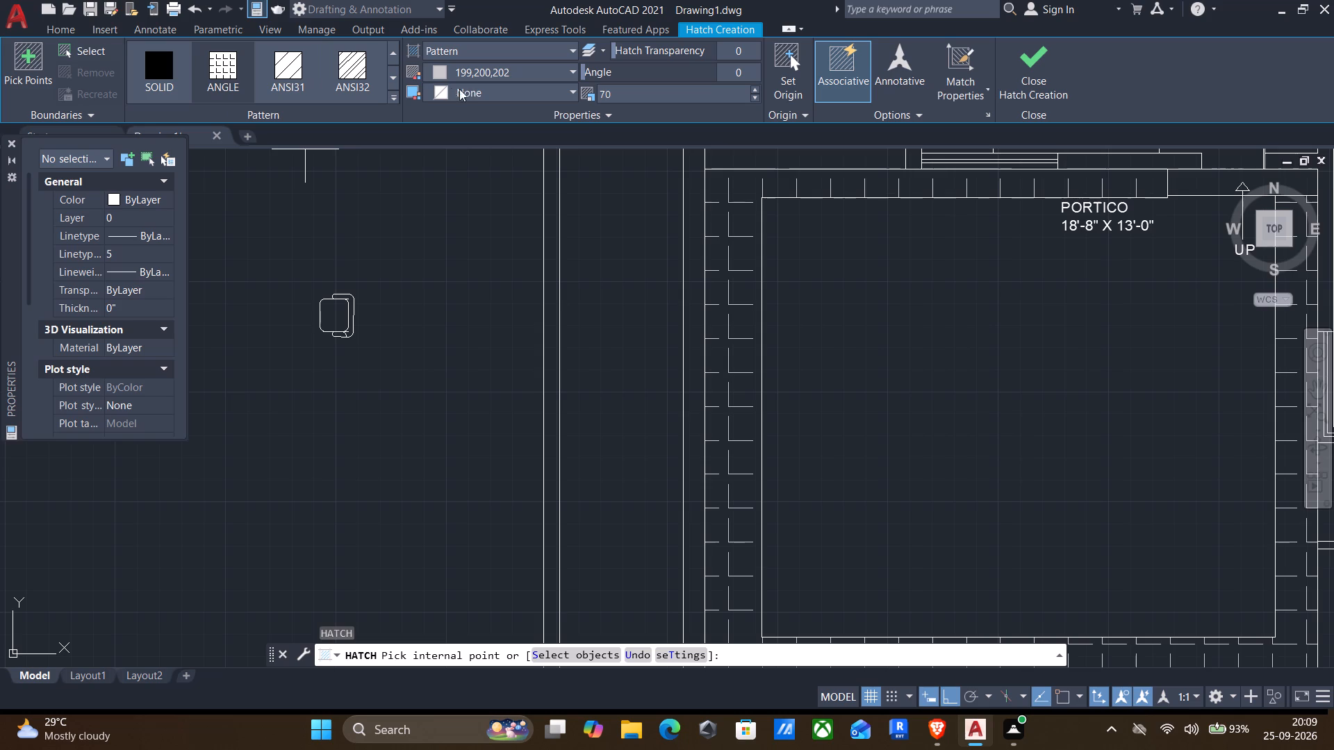
click(480, 70)
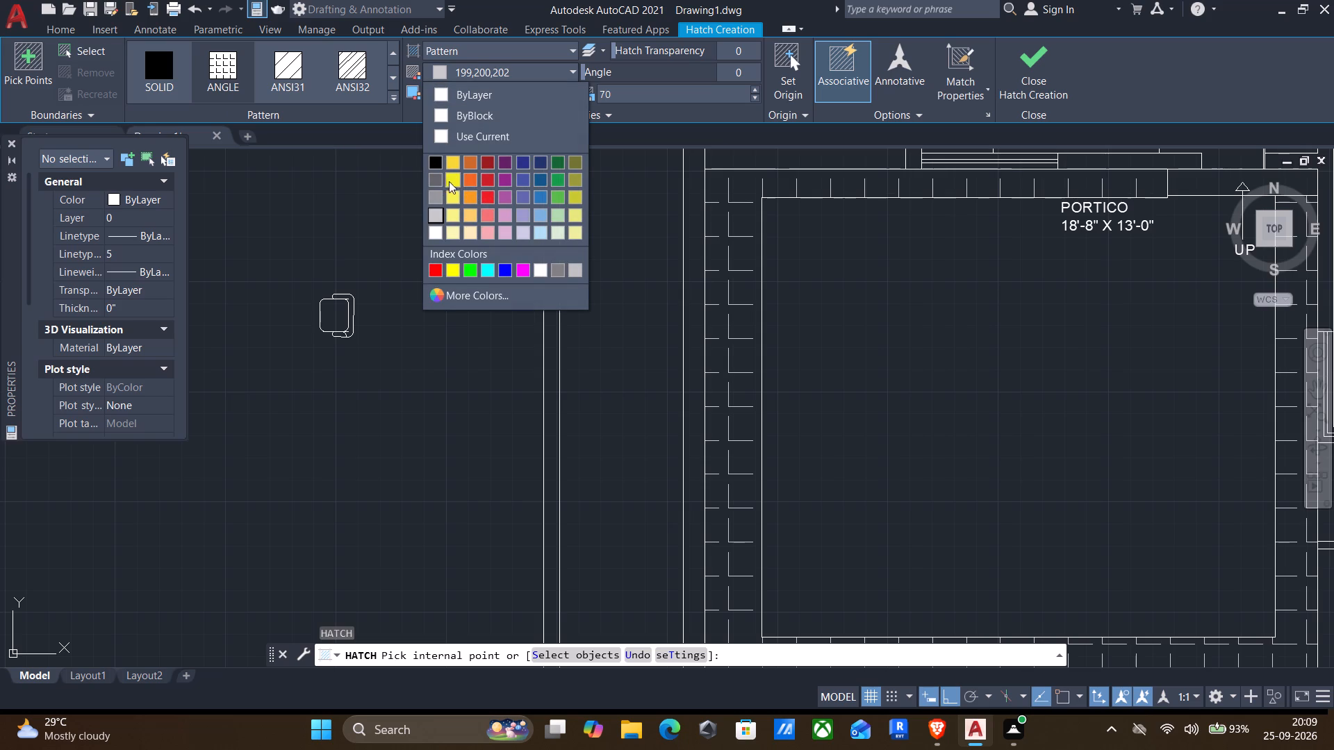
click(433, 180)
click(730, 286)
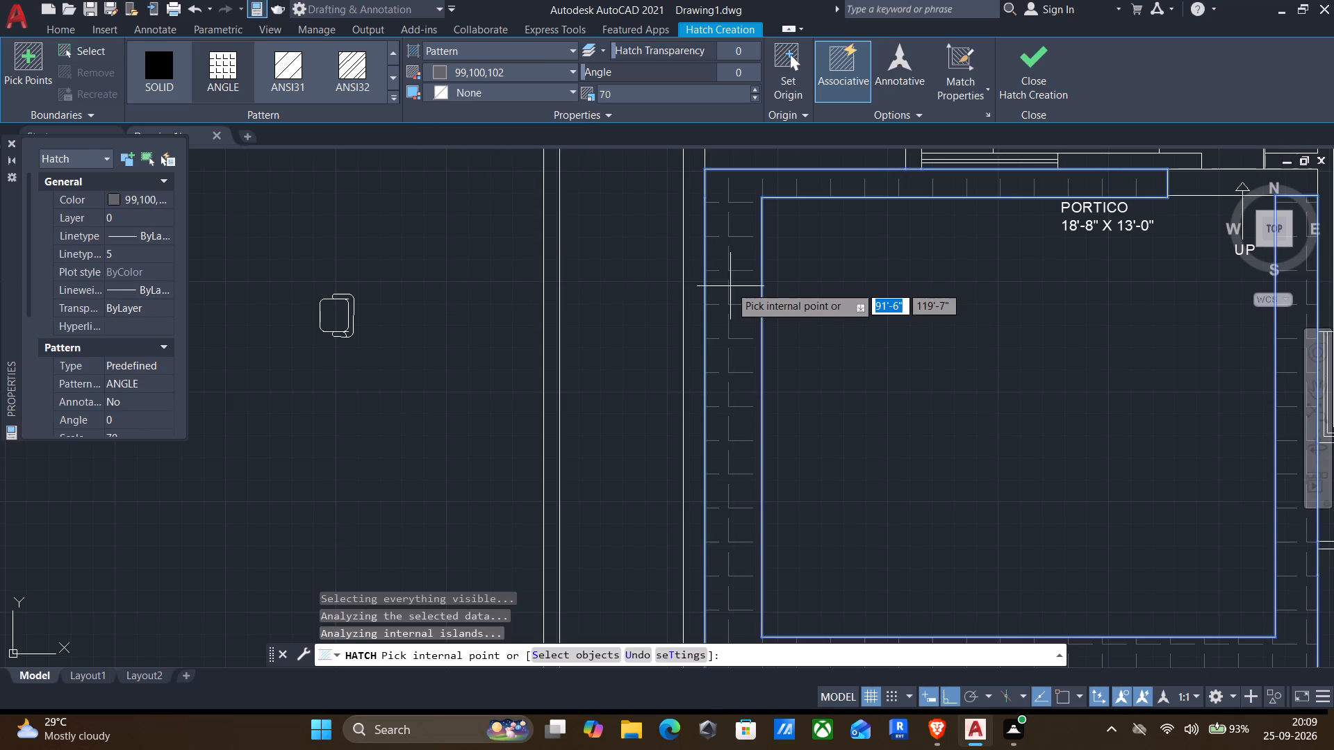
scroll(730, 290, down, 2)
middle_drag(775, 355, 716, 326)
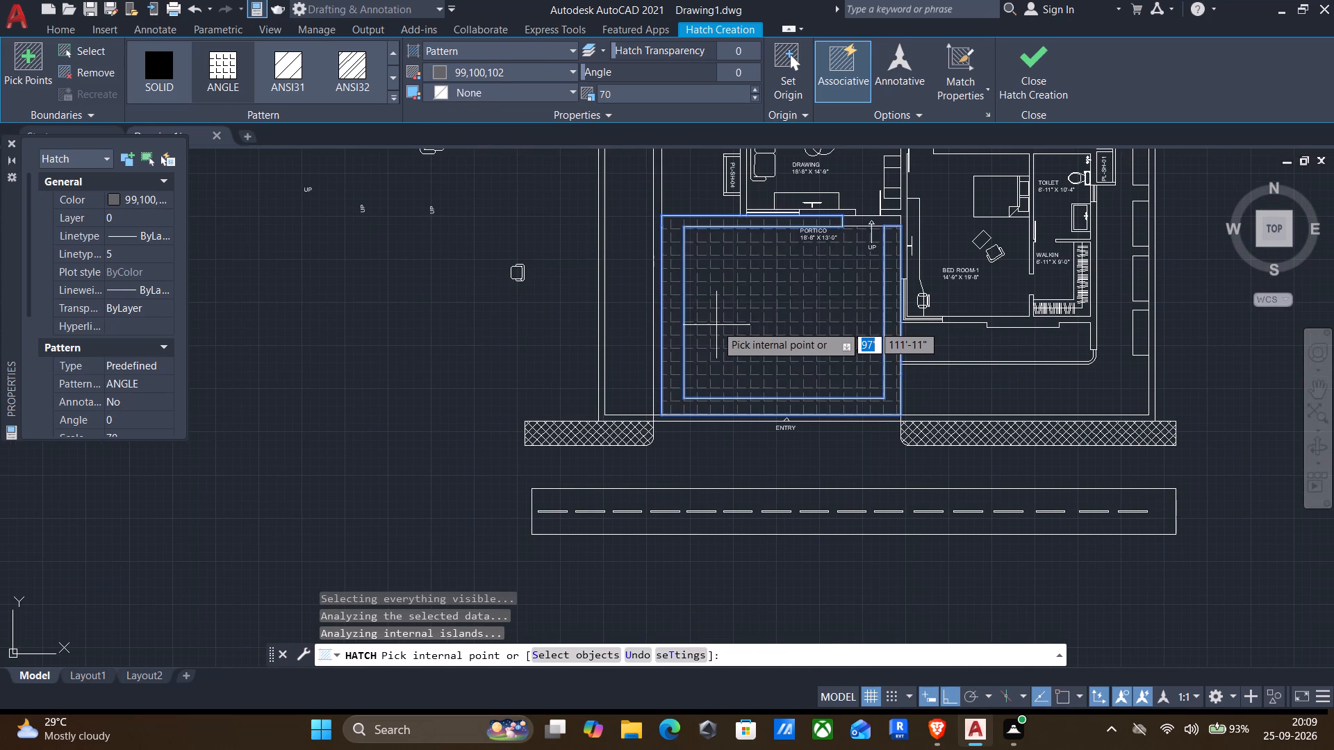
key(Escape)
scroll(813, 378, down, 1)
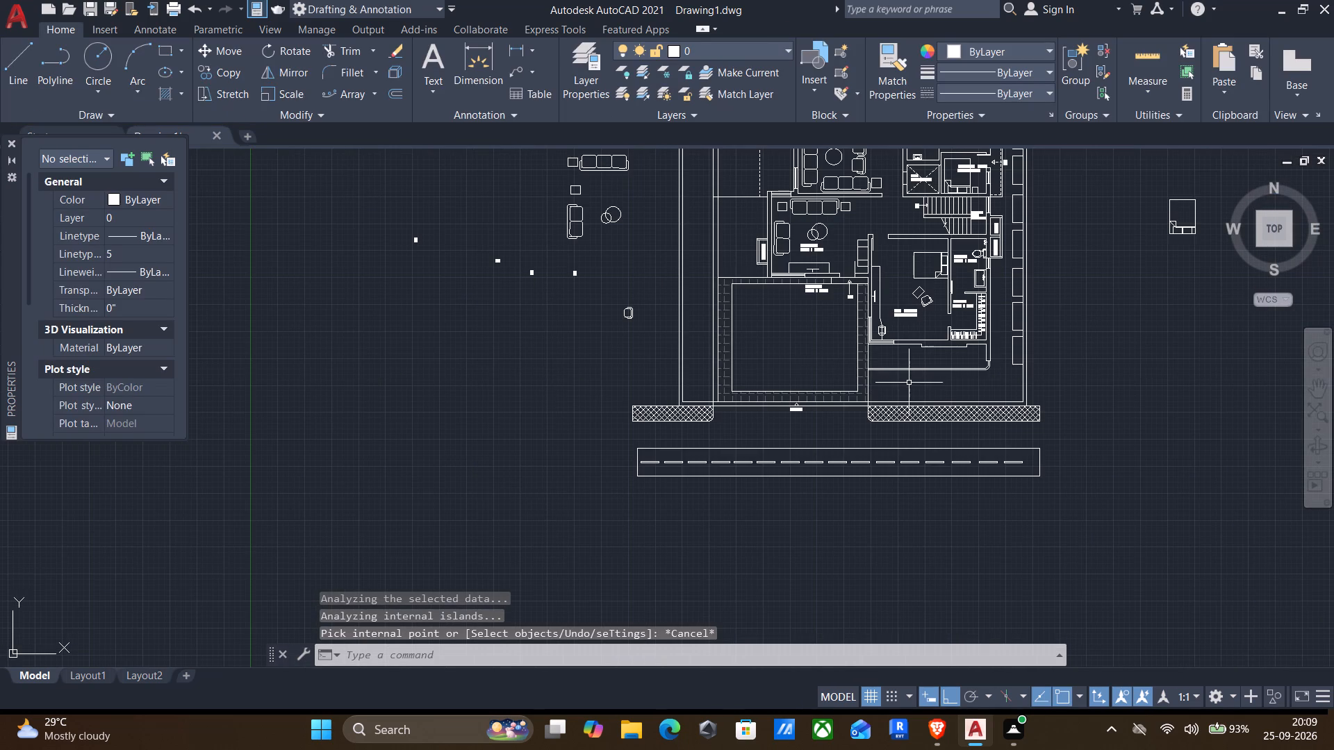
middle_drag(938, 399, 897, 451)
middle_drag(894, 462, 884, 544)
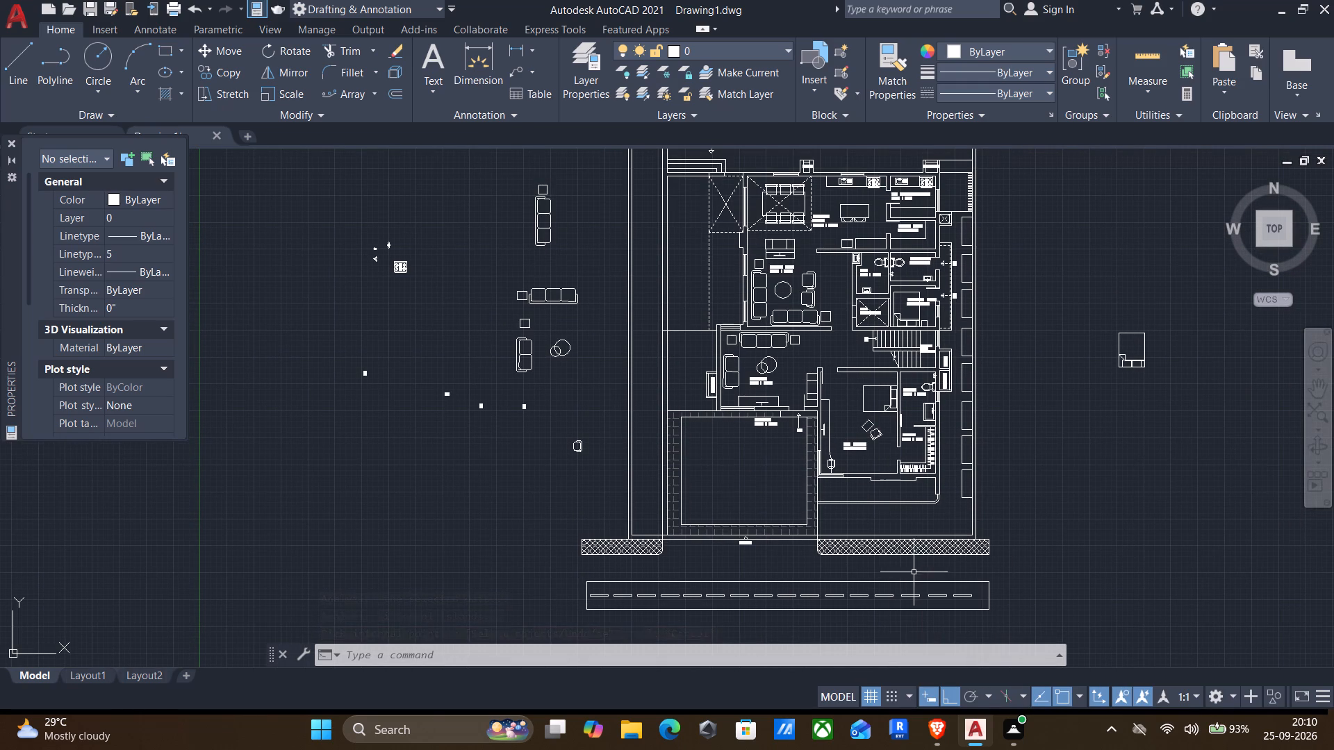
Hatch the six northernmost slats on the eastern edge of the yard beside WET KITCHEN/UTILITY with ANGLE in colour 0,0,0.
middle_drag(916, 572, 887, 626)
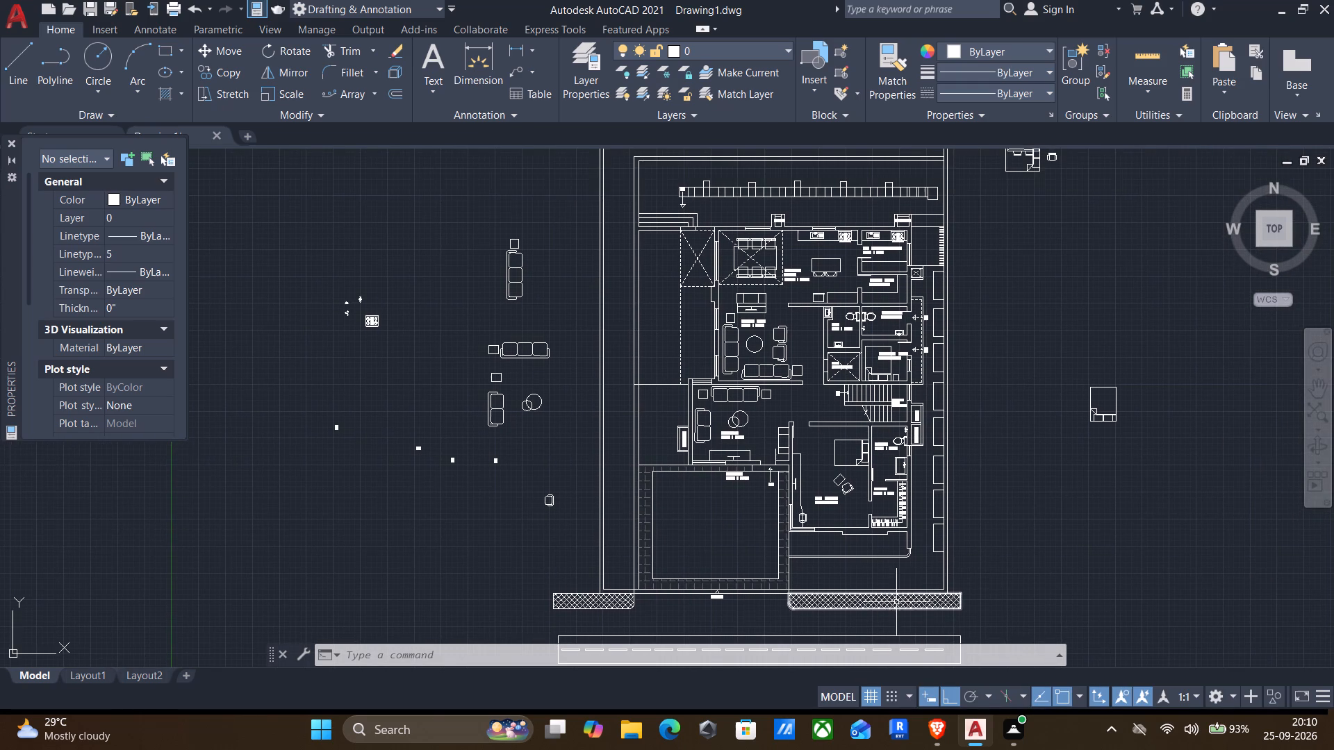
middle_drag(908, 576, 874, 615)
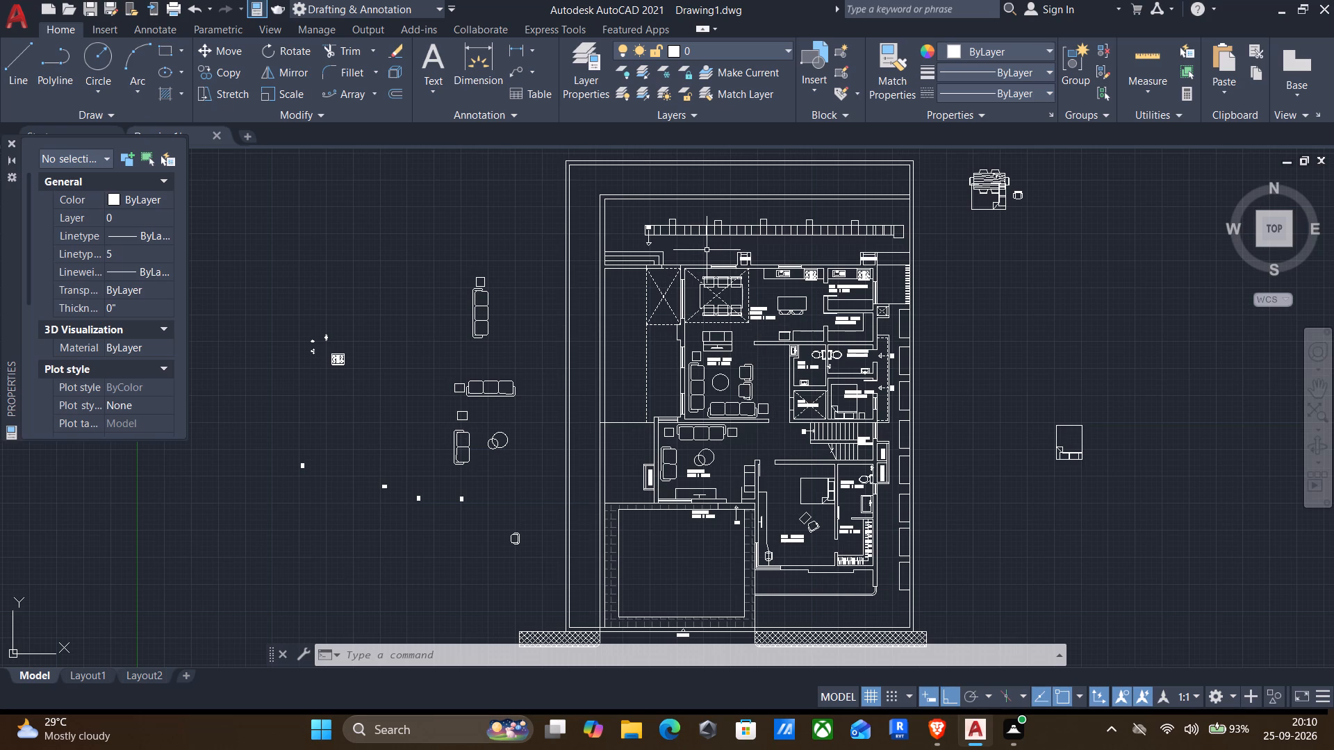
key(h)
key(Return)
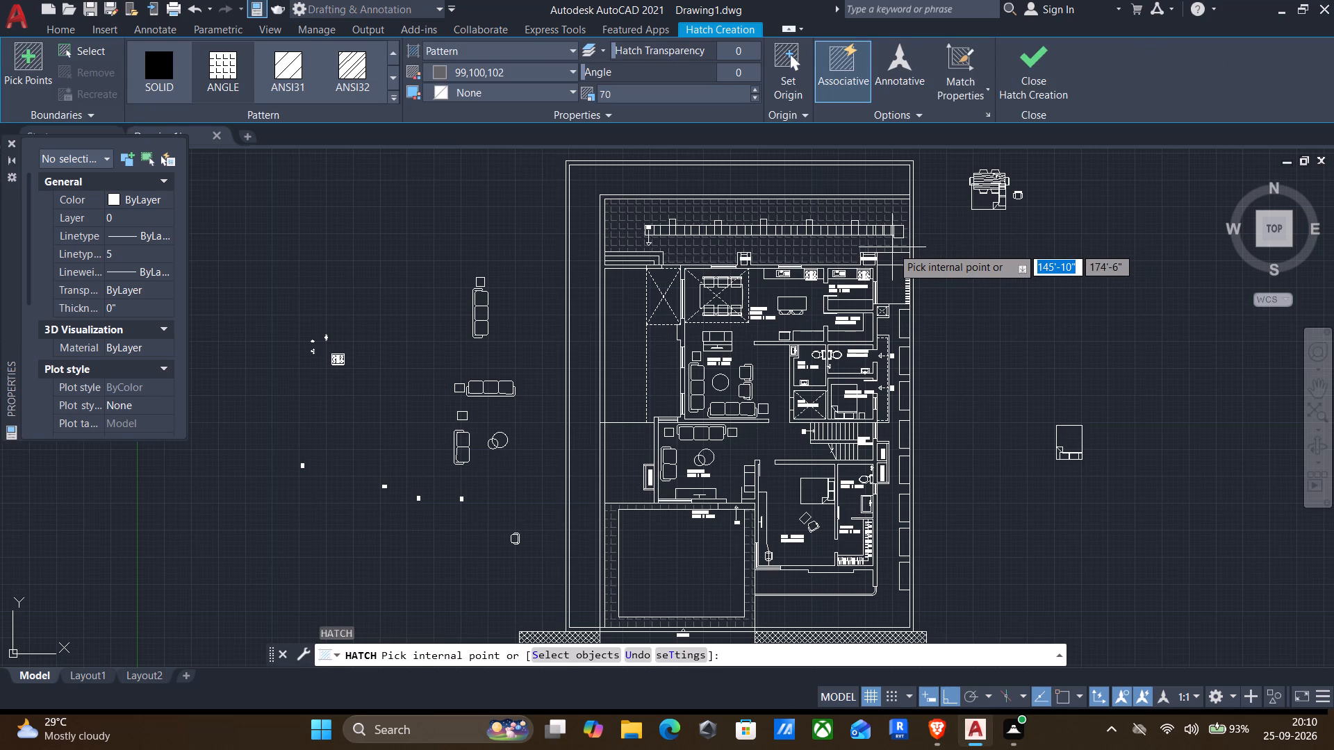
click(534, 72)
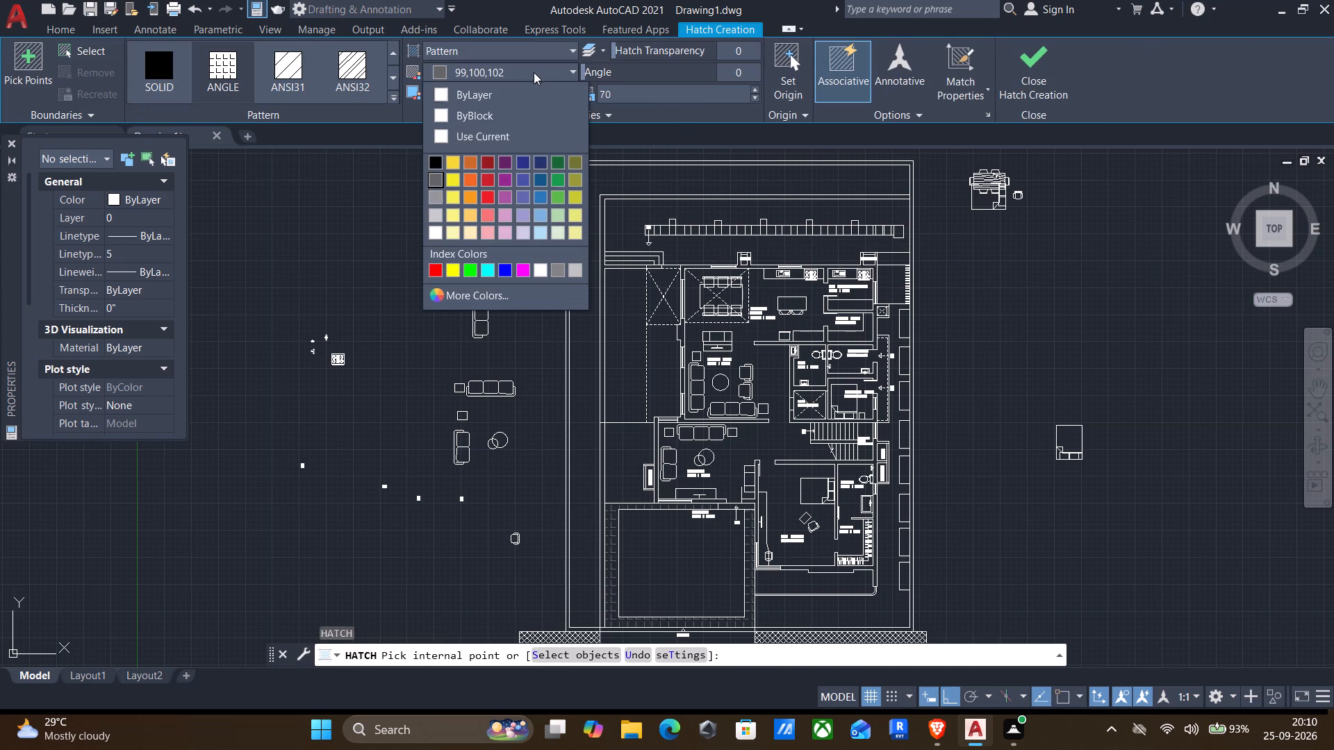
click(431, 166)
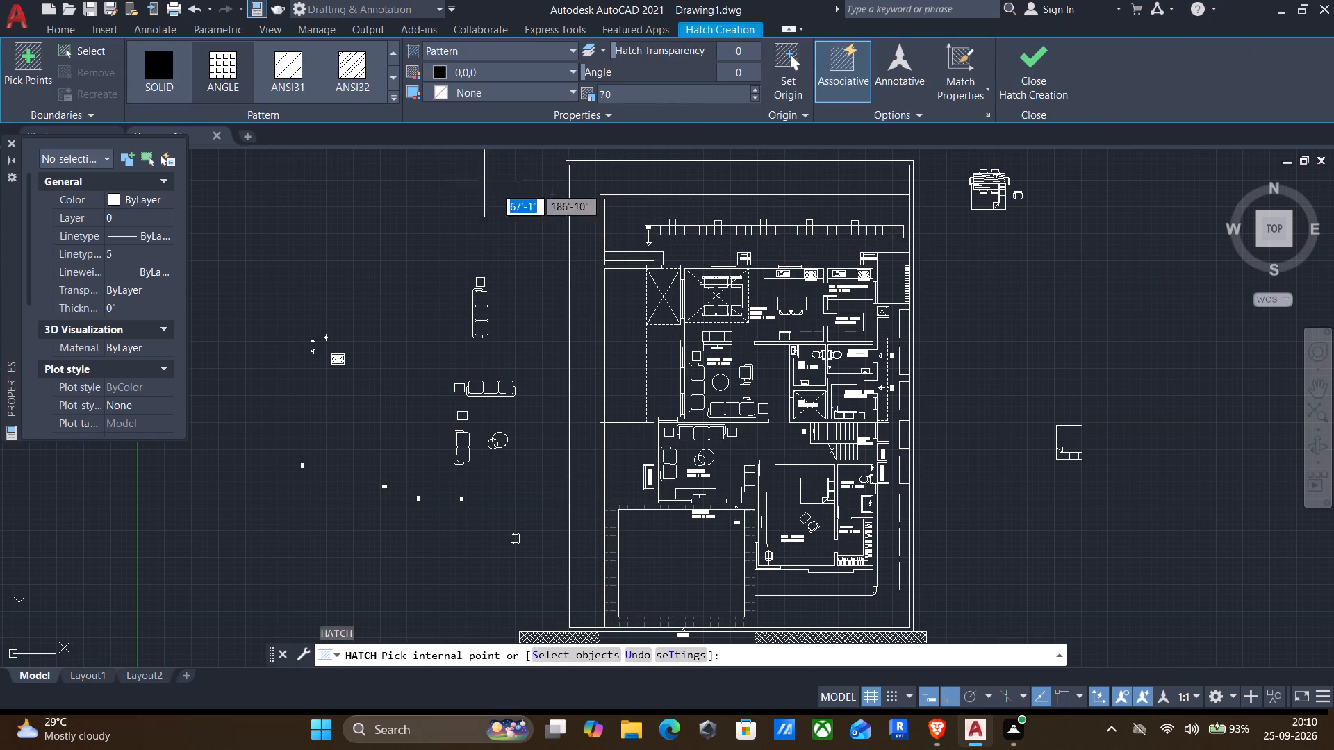
scroll(907, 269, up, 6)
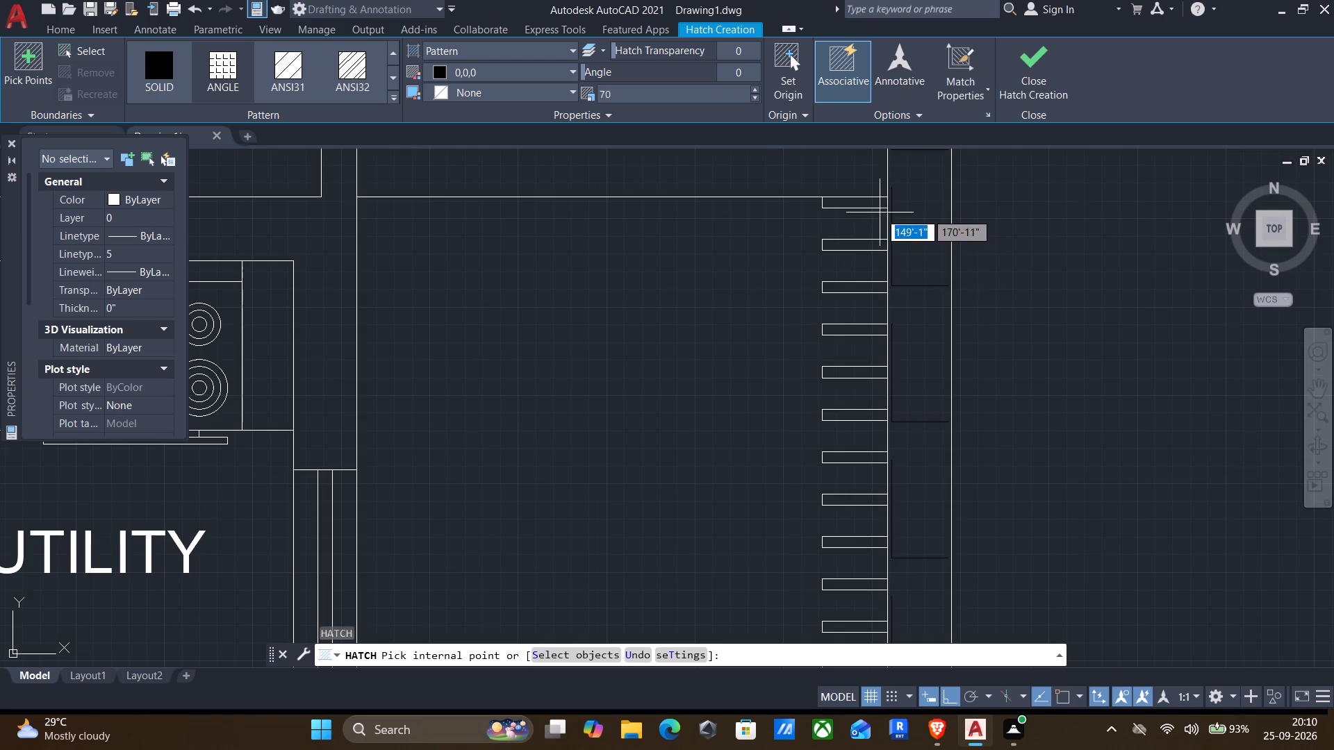
click(868, 202)
click(857, 246)
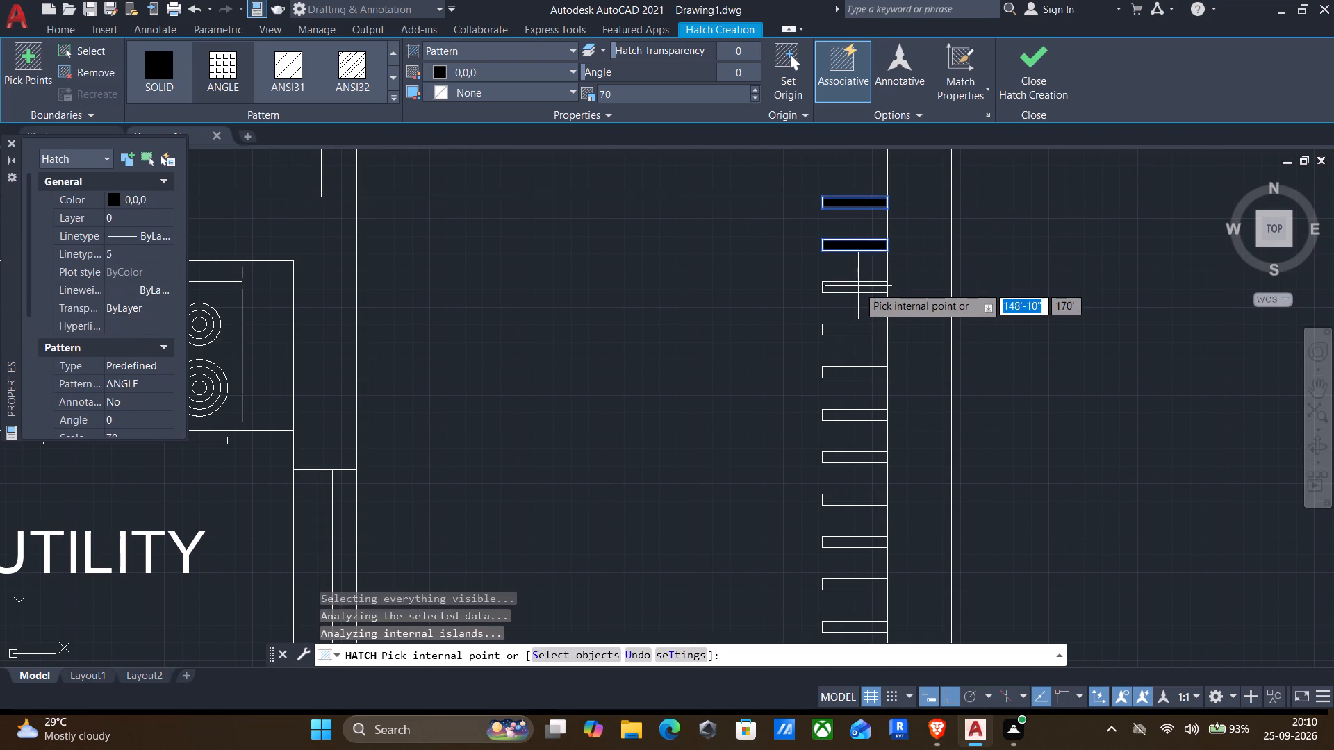
click(858, 287)
click(855, 331)
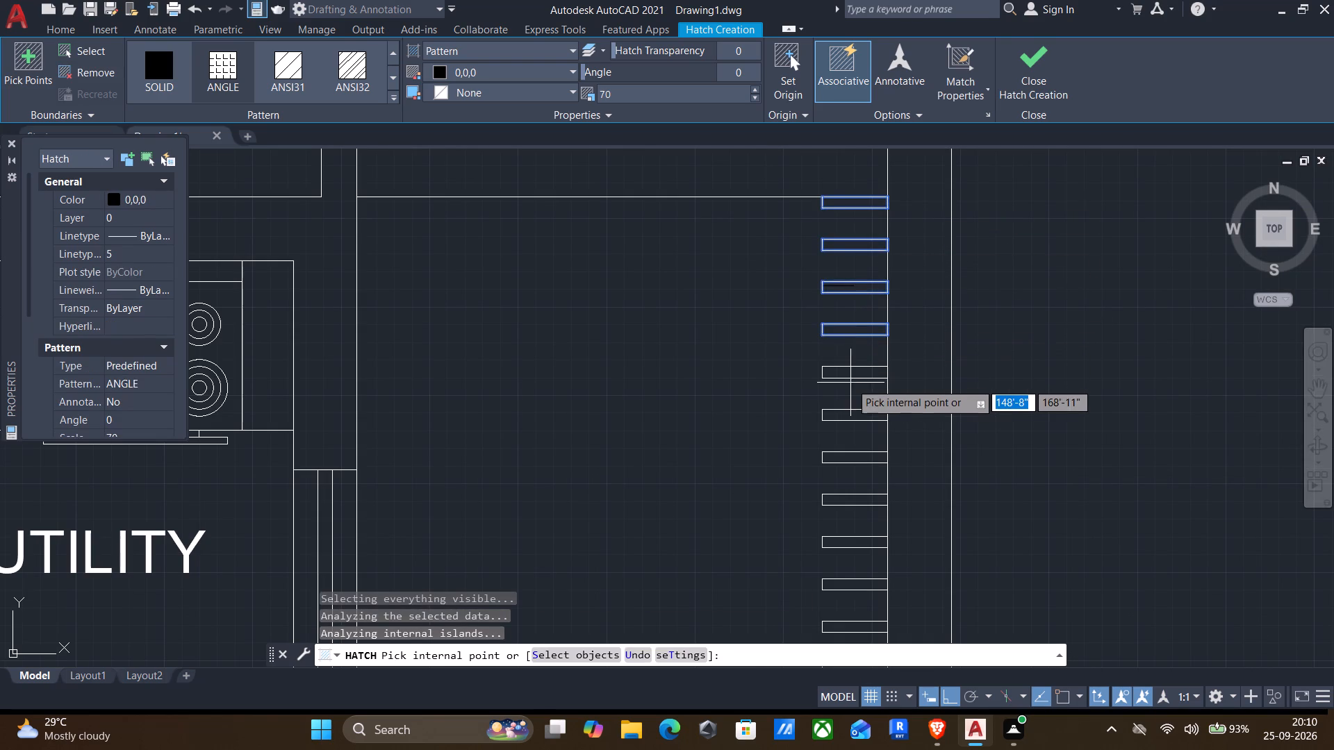
click(848, 374)
click(853, 417)
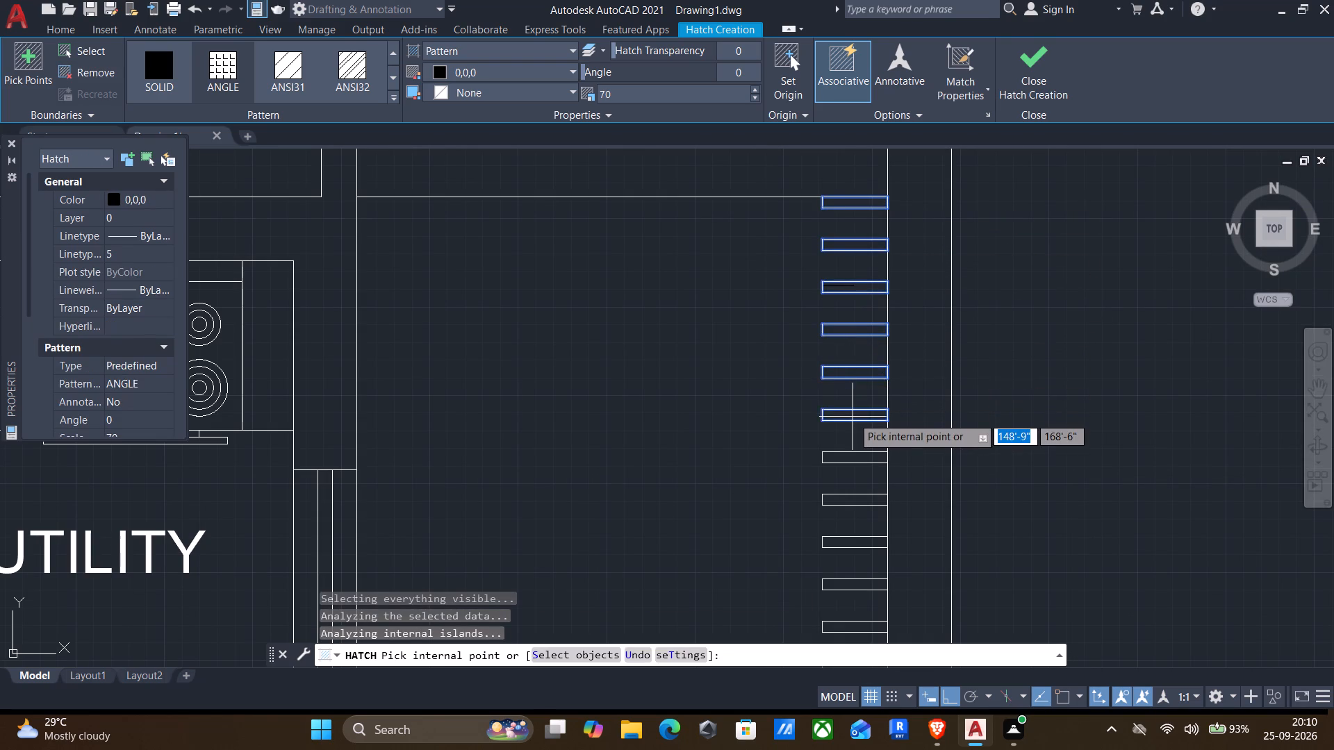
Add the four southernmost slats on the same yard edge to the hatch.
scroll(847, 418, down, 1)
middle_drag(846, 422, 858, 337)
scroll(862, 589, up, 2)
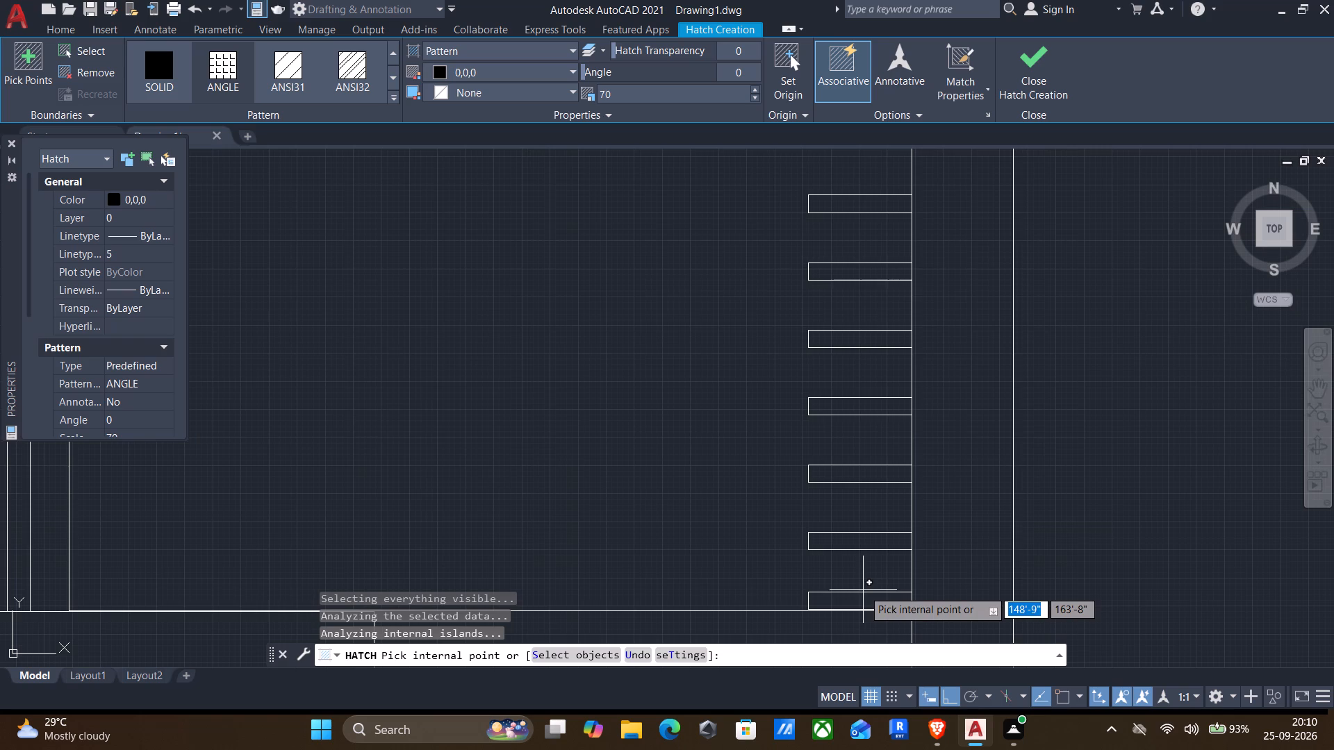
click(863, 601)
click(869, 539)
click(873, 478)
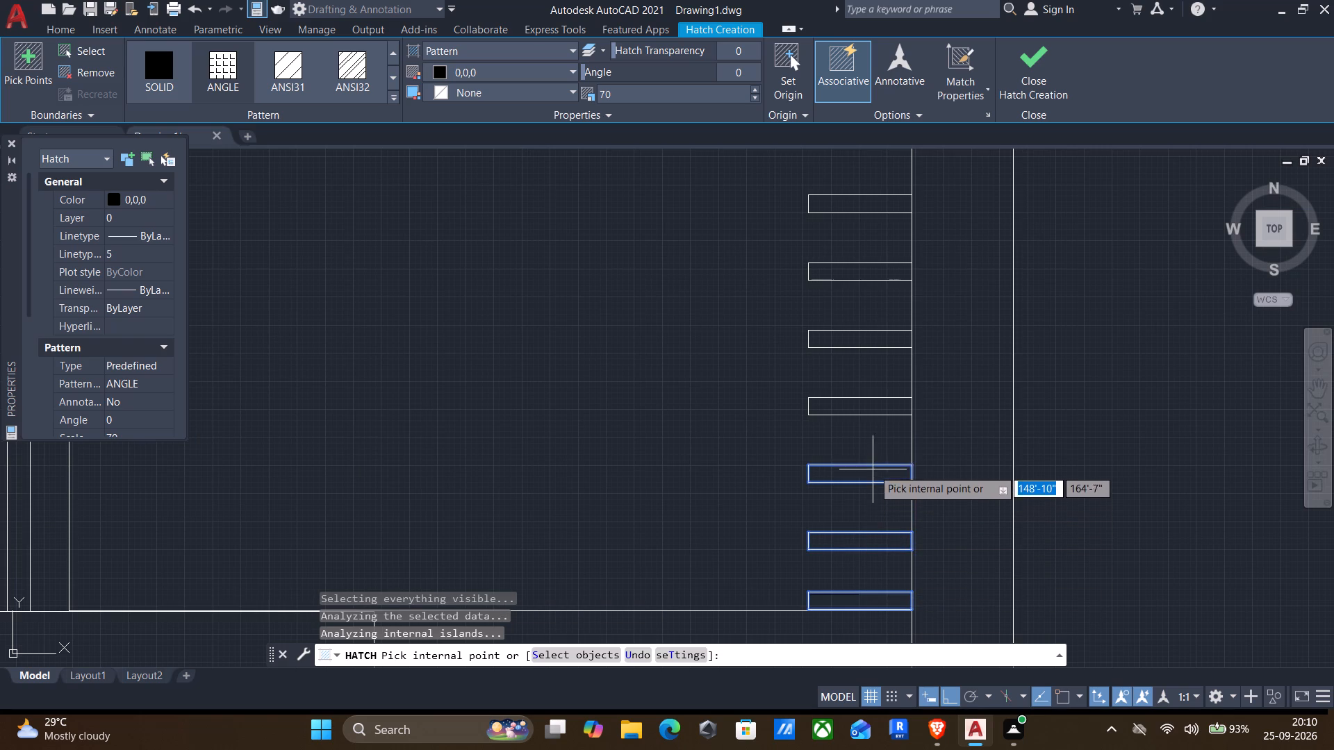
click(872, 399)
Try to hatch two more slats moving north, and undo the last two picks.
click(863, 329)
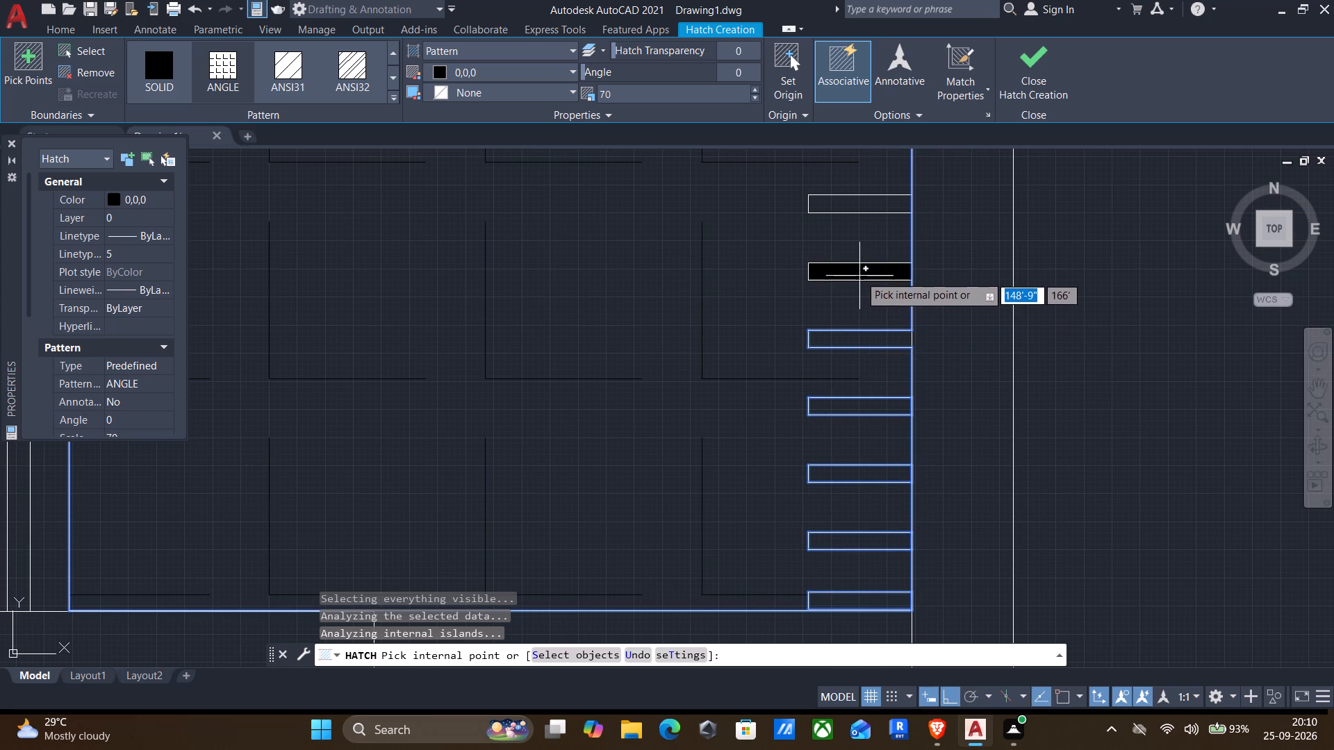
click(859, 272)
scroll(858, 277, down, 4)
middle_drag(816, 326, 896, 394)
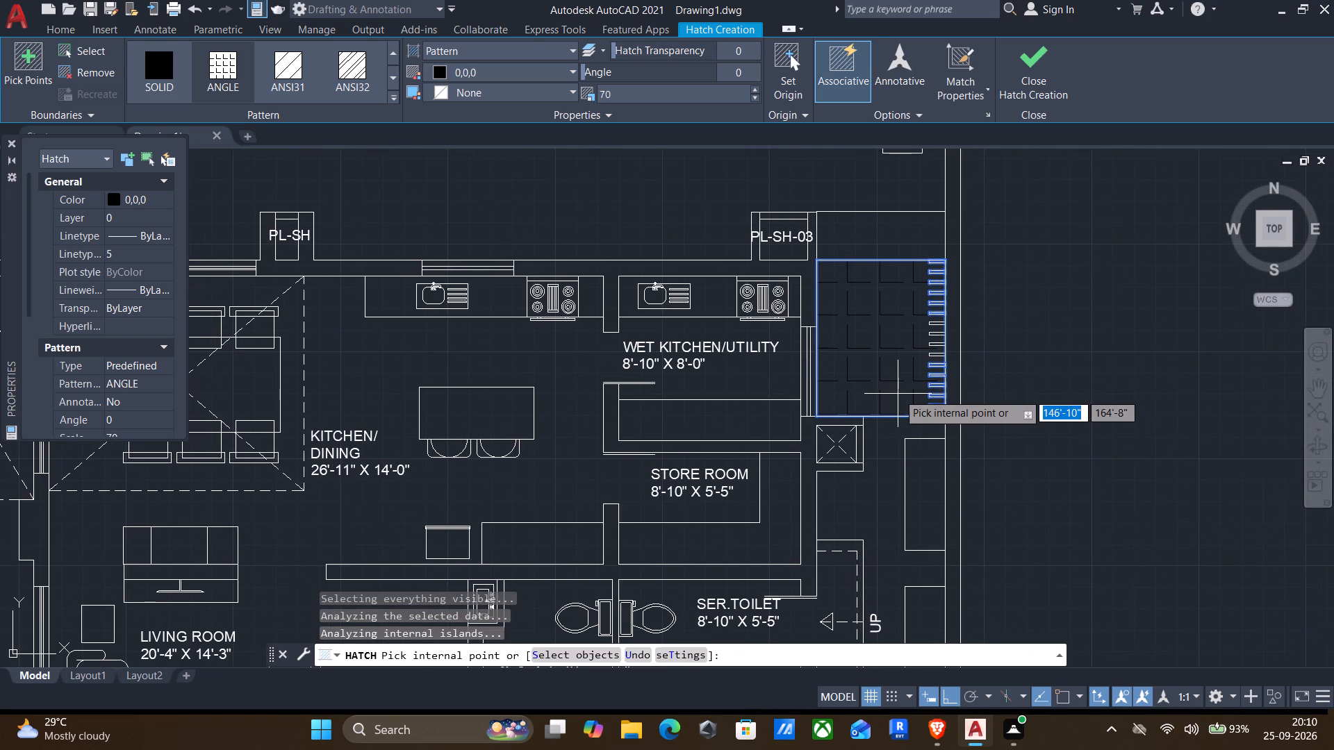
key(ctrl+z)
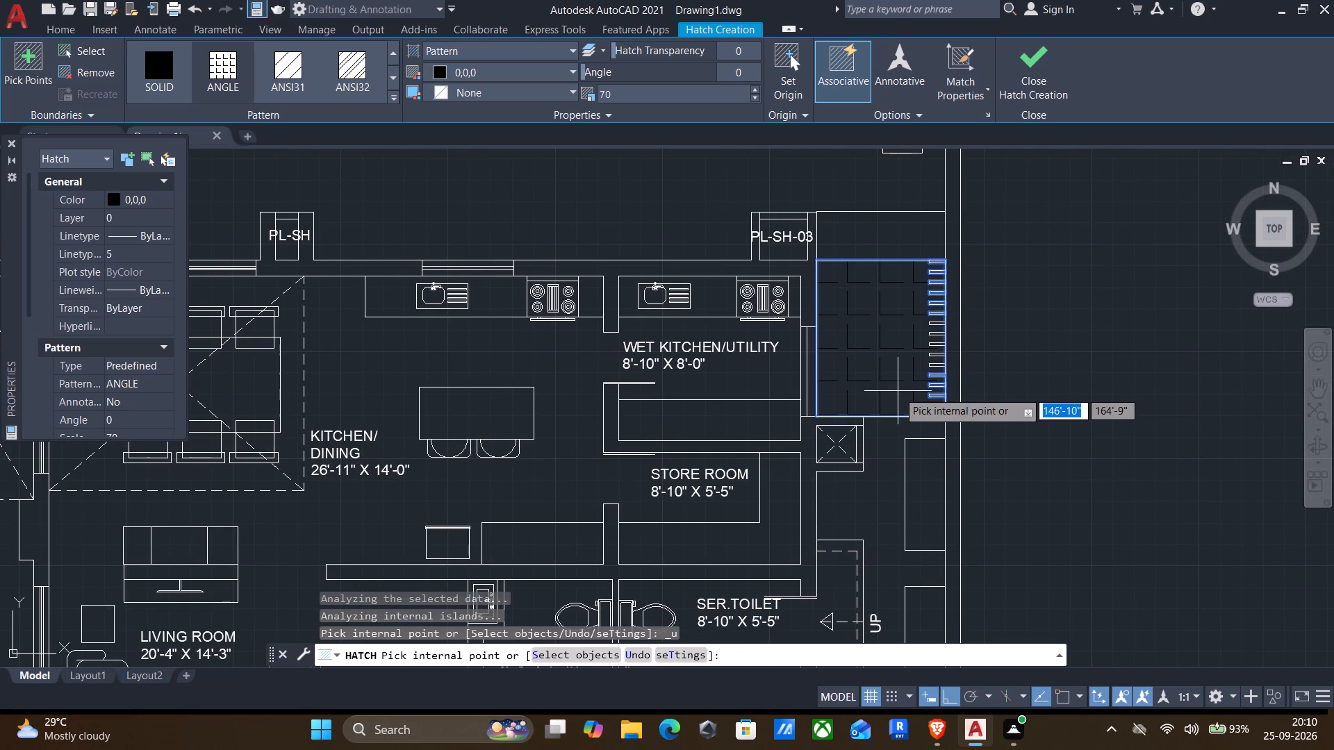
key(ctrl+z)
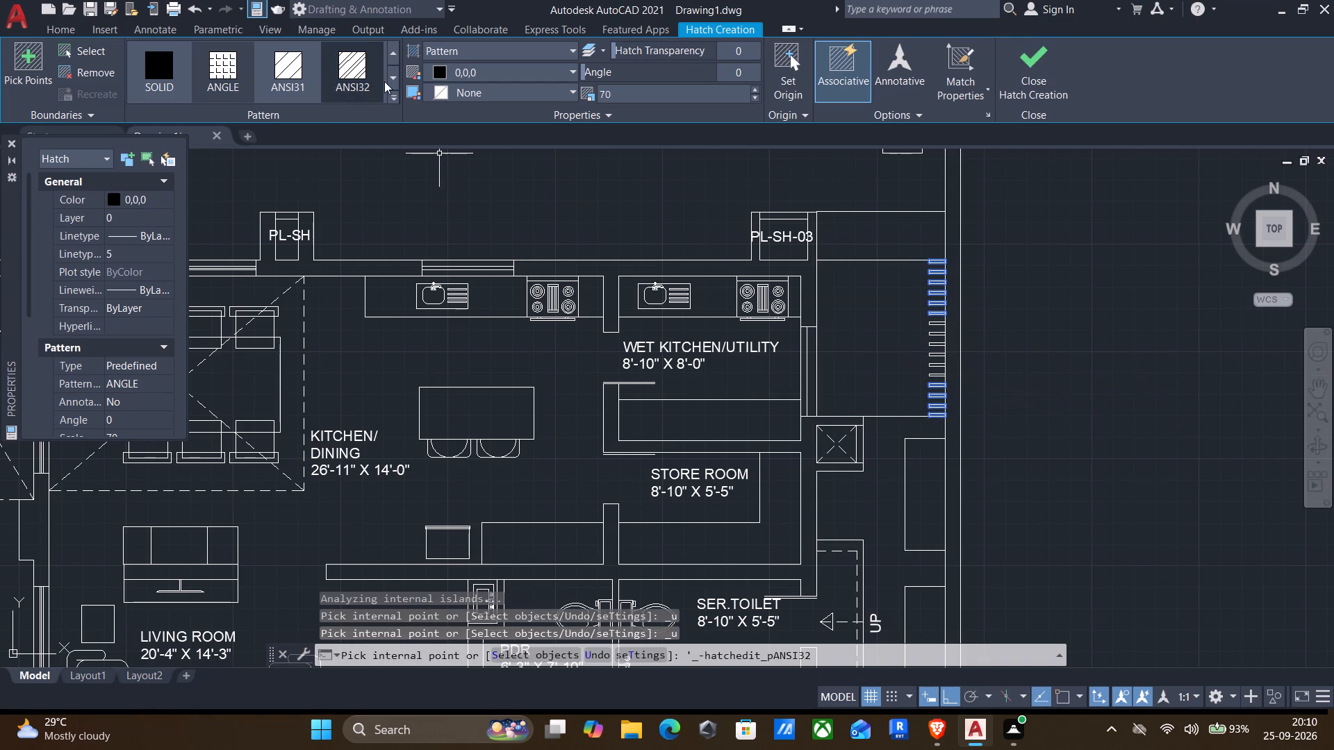
Change the slat hatch pattern to SOLID and fill the six remaining middle slats.
click(184, 67)
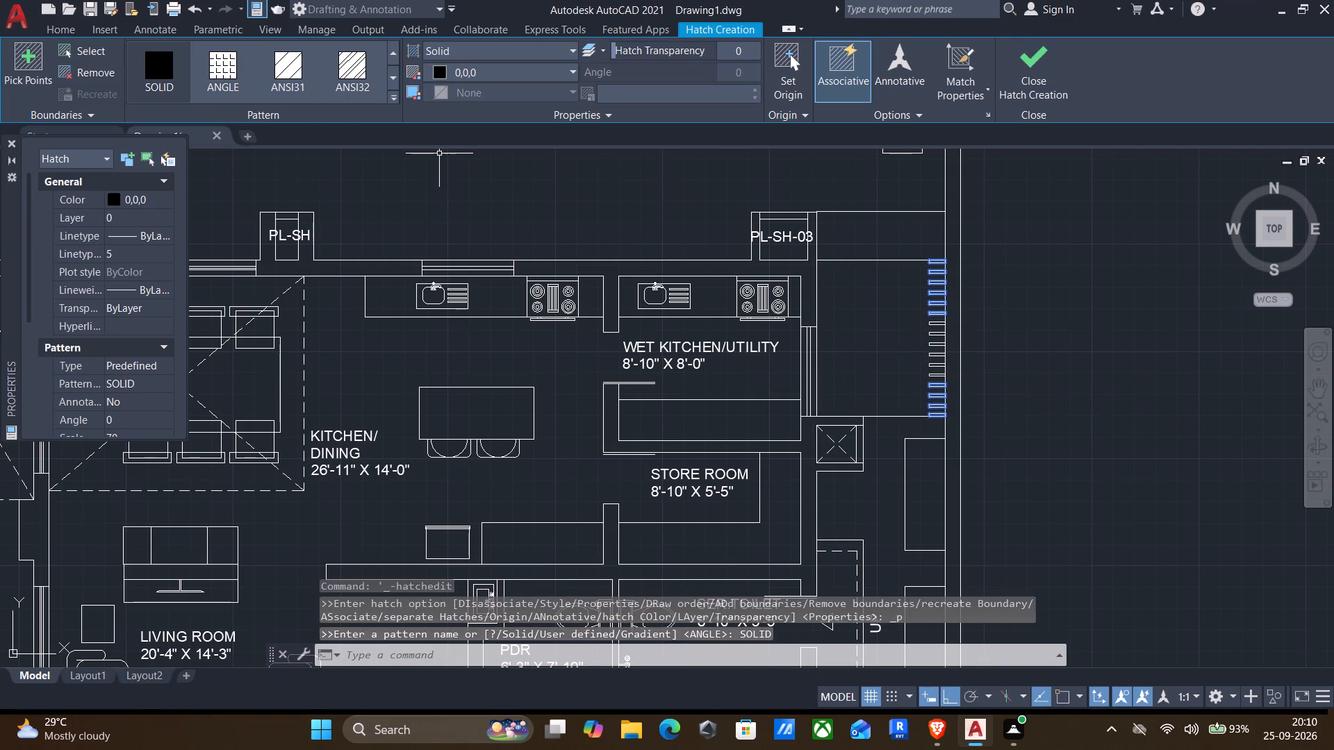
scroll(925, 361, up, 3)
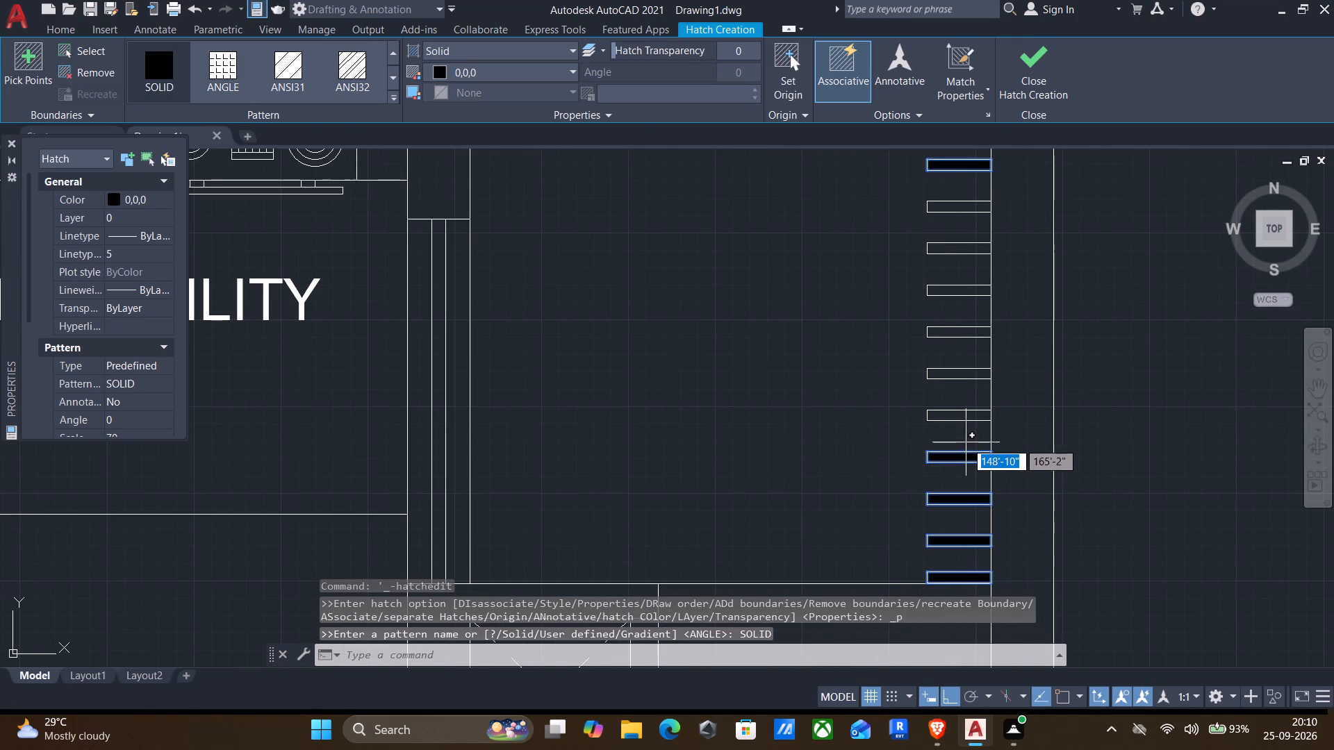
click(957, 417)
scroll(957, 381, up, 3)
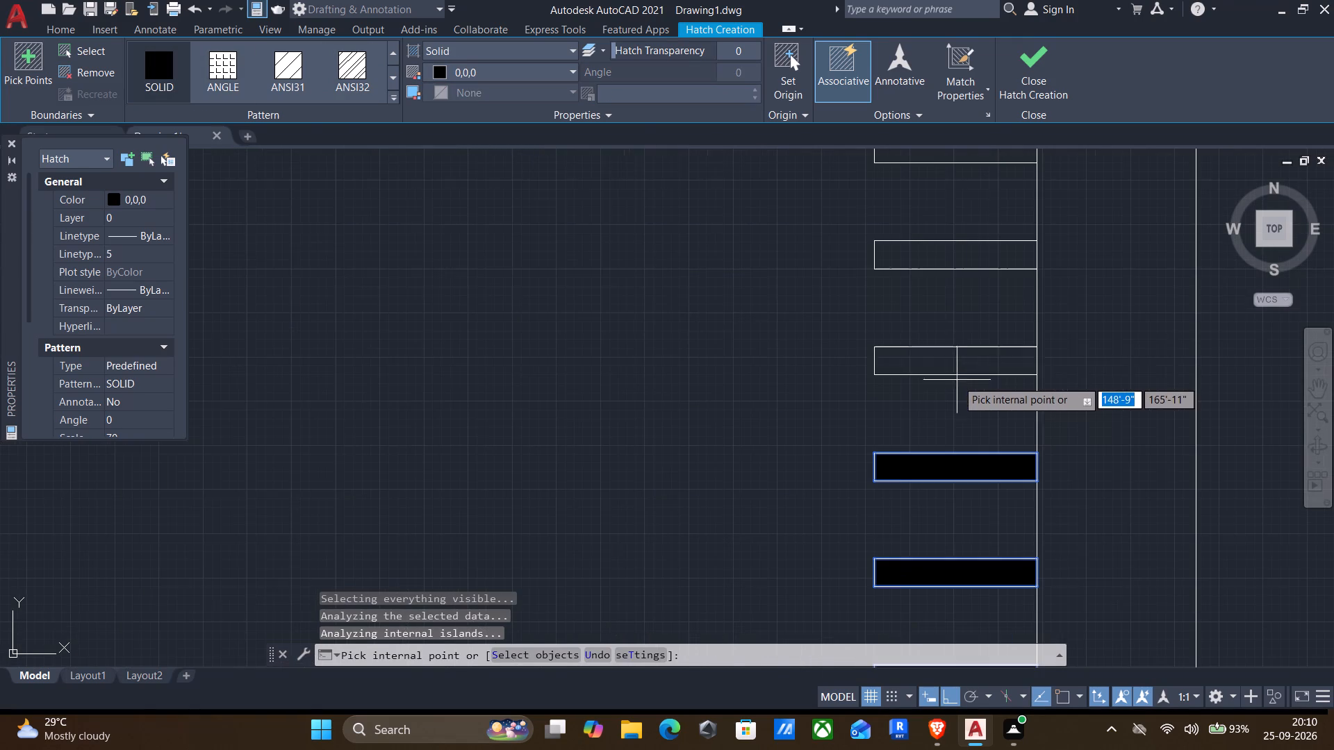
click(953, 364)
click(937, 255)
middle_drag(914, 344, 913, 388)
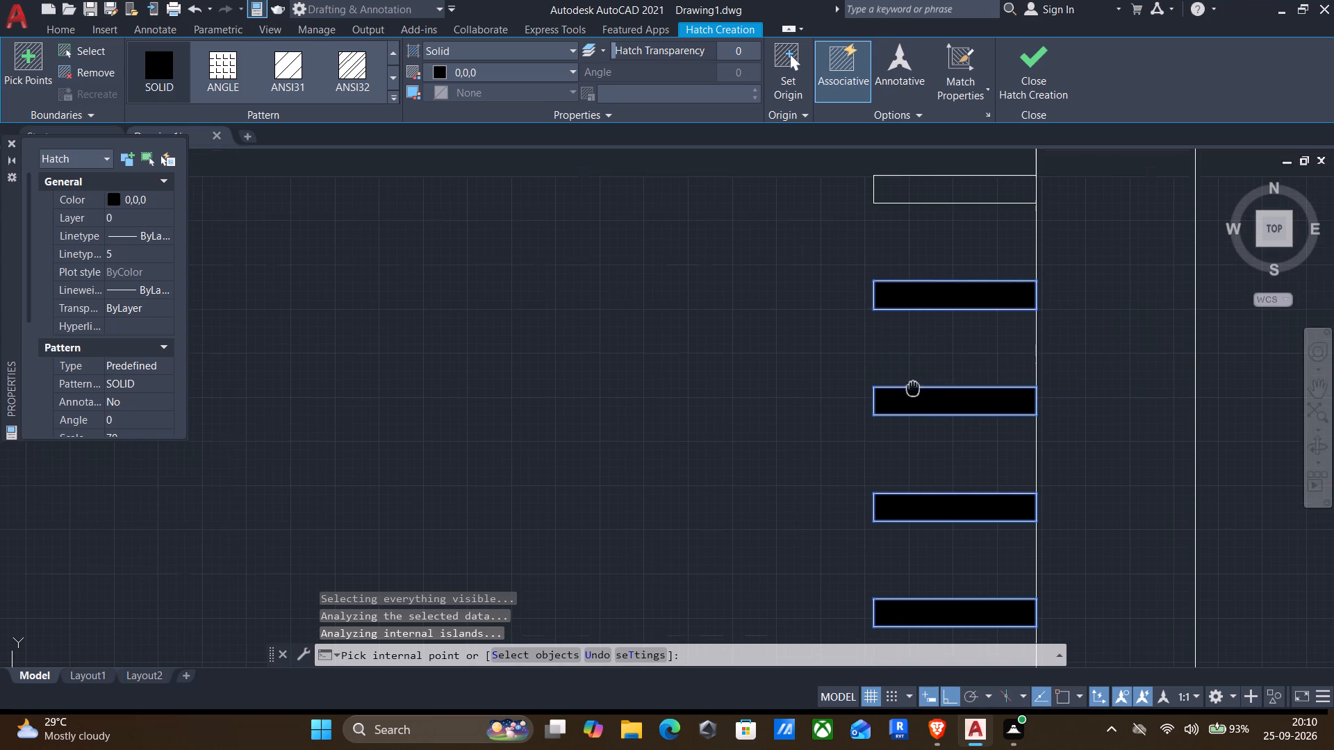
click(913, 193)
scroll(912, 194, down, 3)
middle_drag(909, 230, 889, 371)
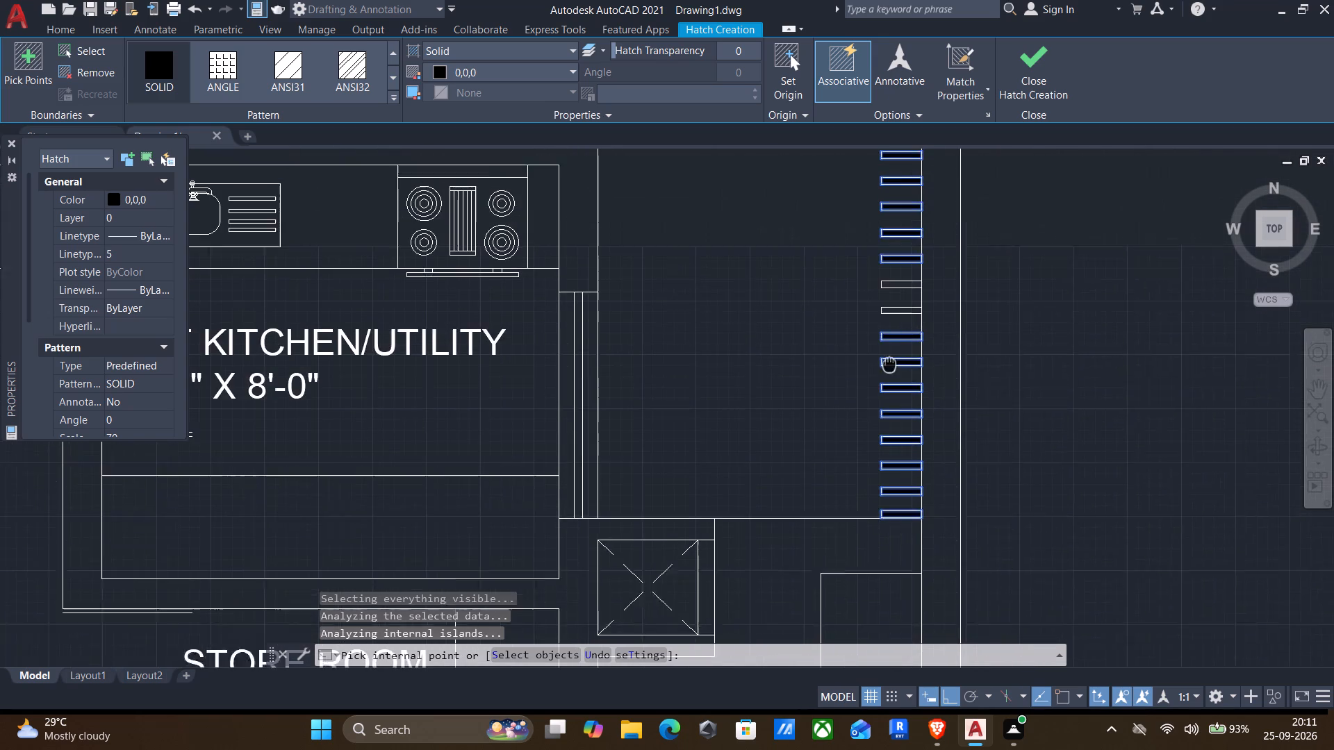
middle_drag(889, 371, 889, 381)
scroll(893, 353, up, 3)
click(878, 264)
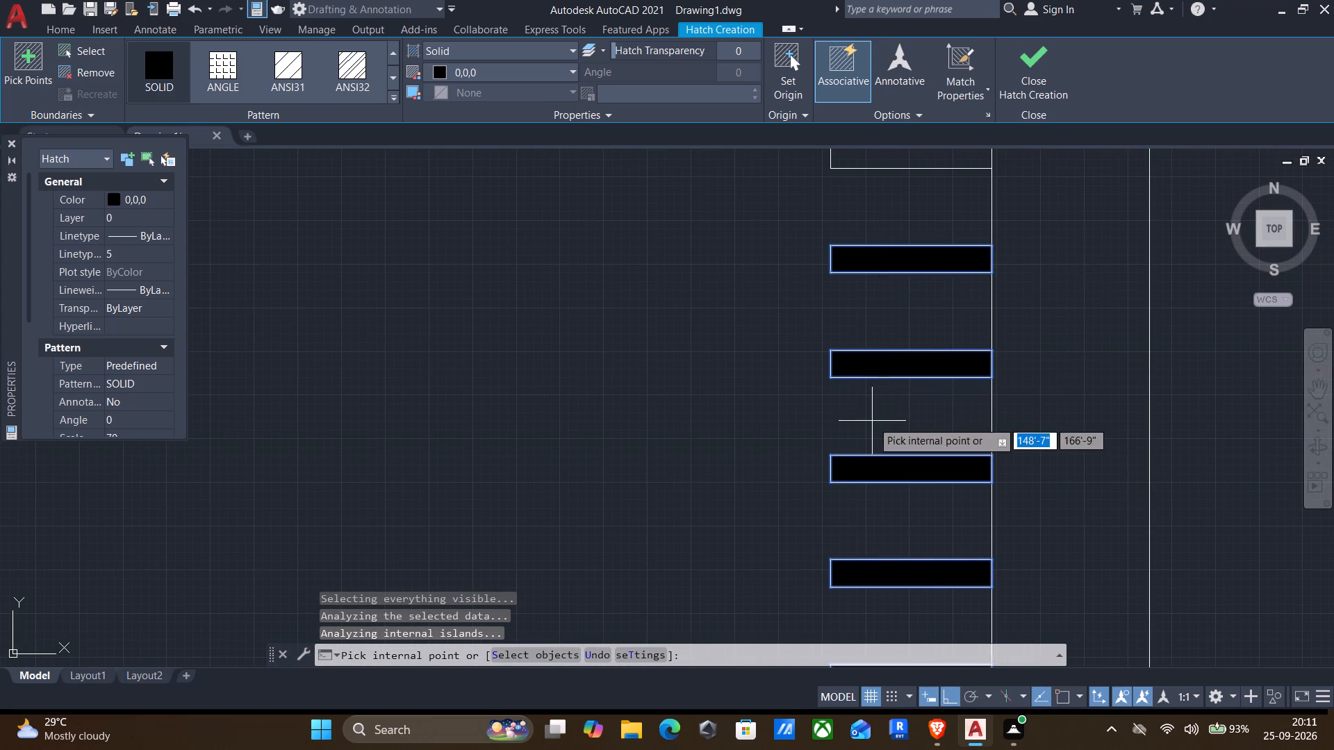
scroll(875, 415, down, 2)
click(873, 312)
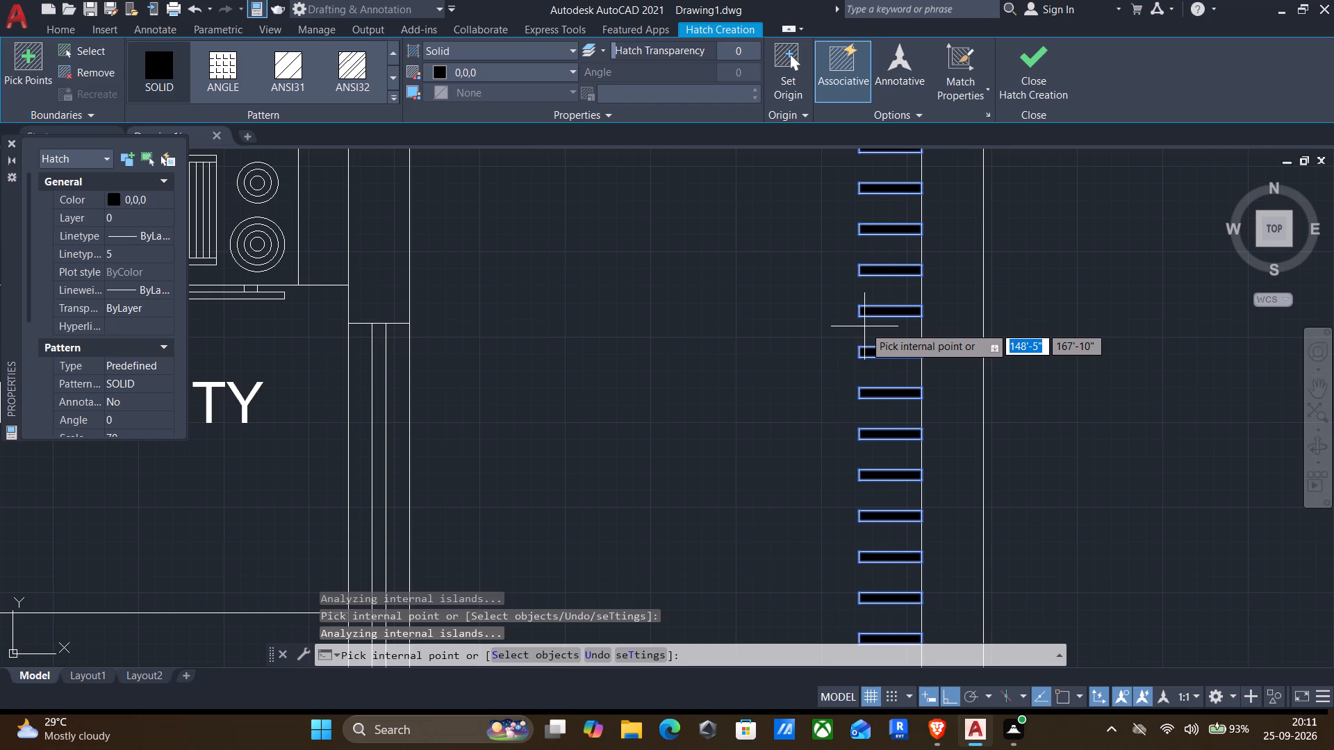
key(Return)
Start a solid hatch in colour 8 and try filling the open yard east of WET KITCHEN/UTILITY.
scroll(687, 366, down, 2)
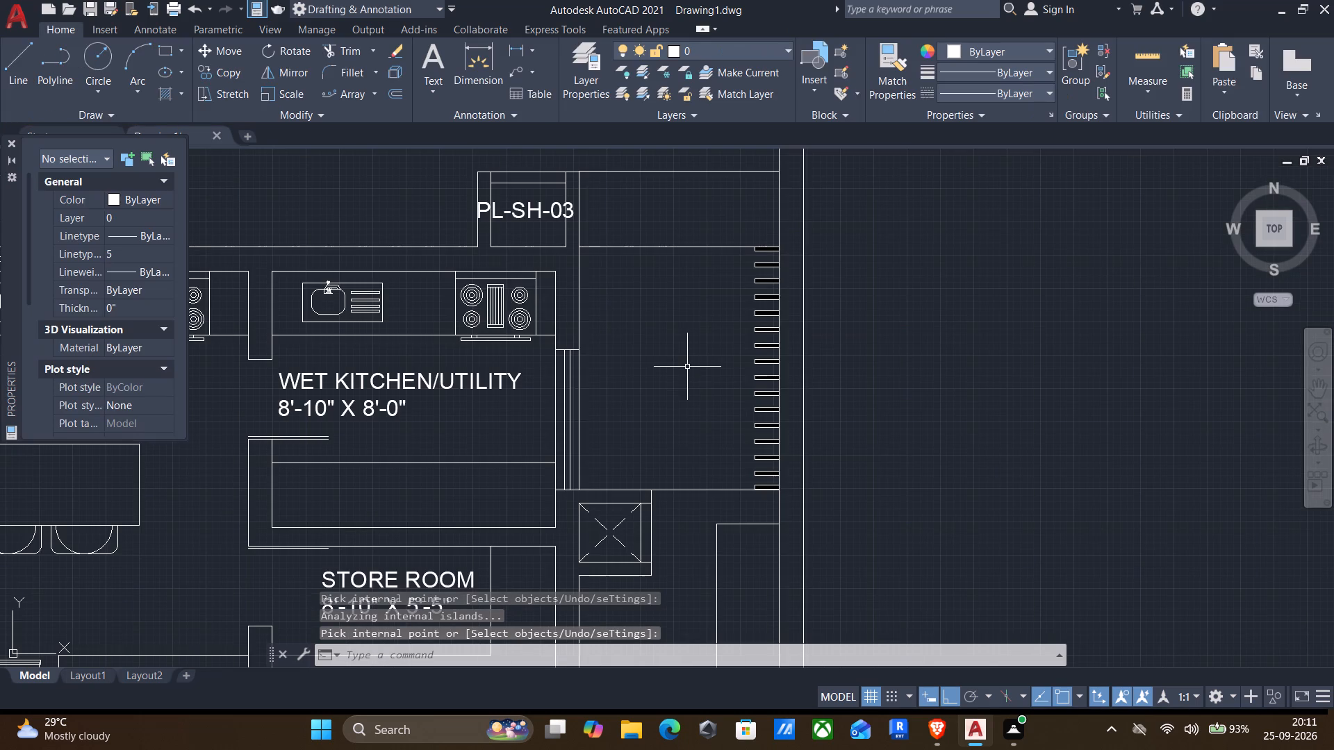
key(h)
key(Return)
click(492, 65)
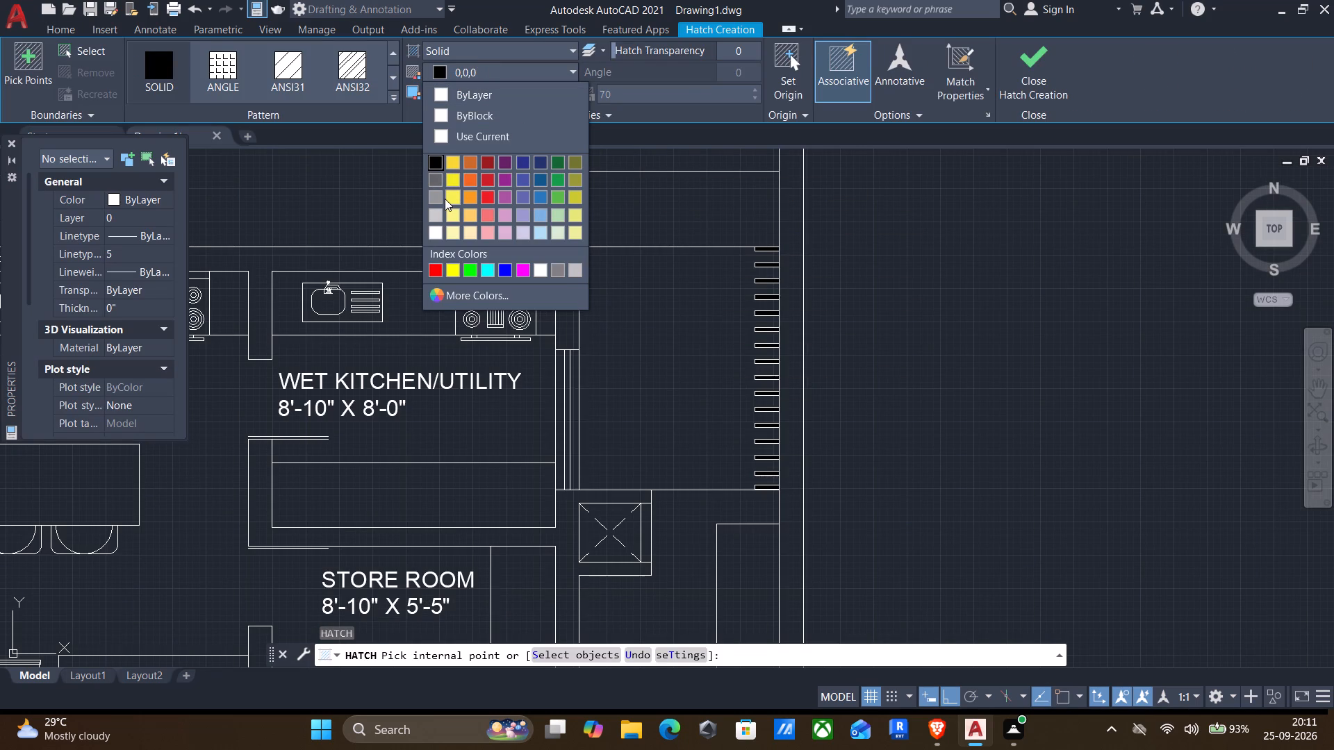
click(557, 271)
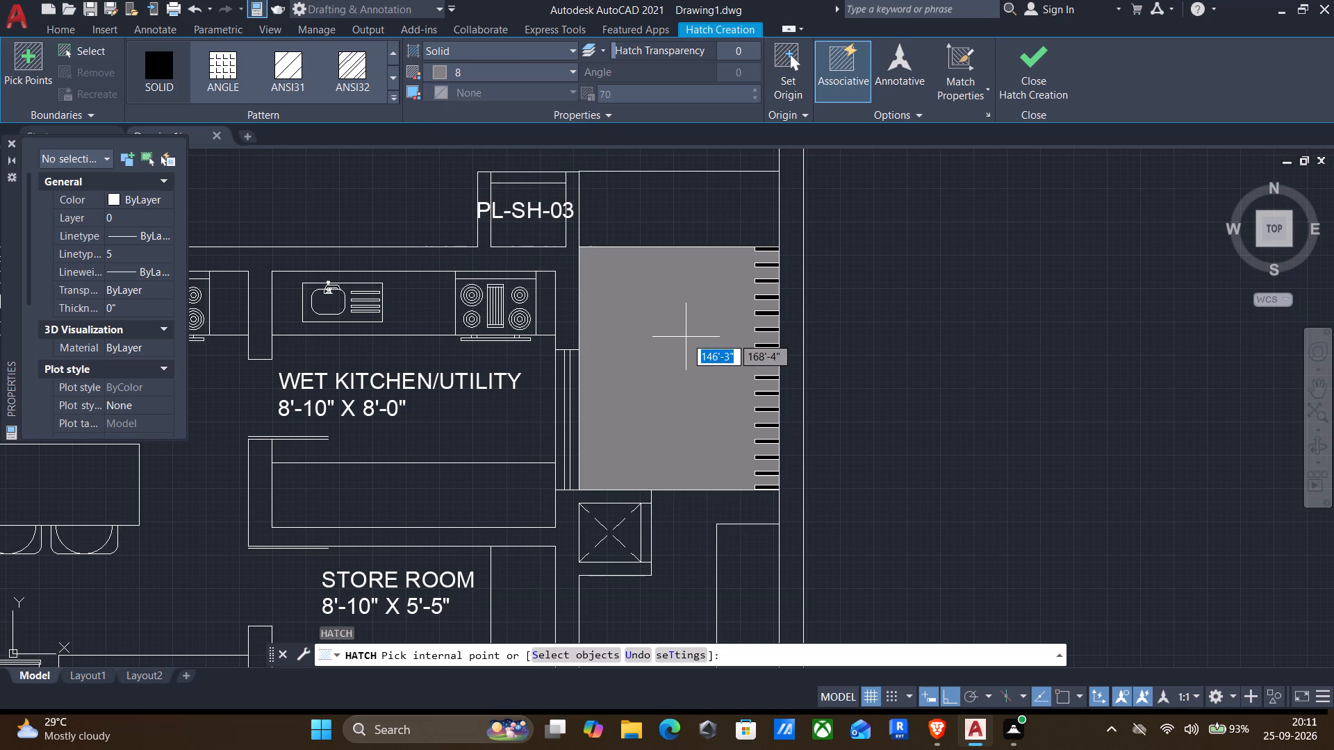
click(686, 337)
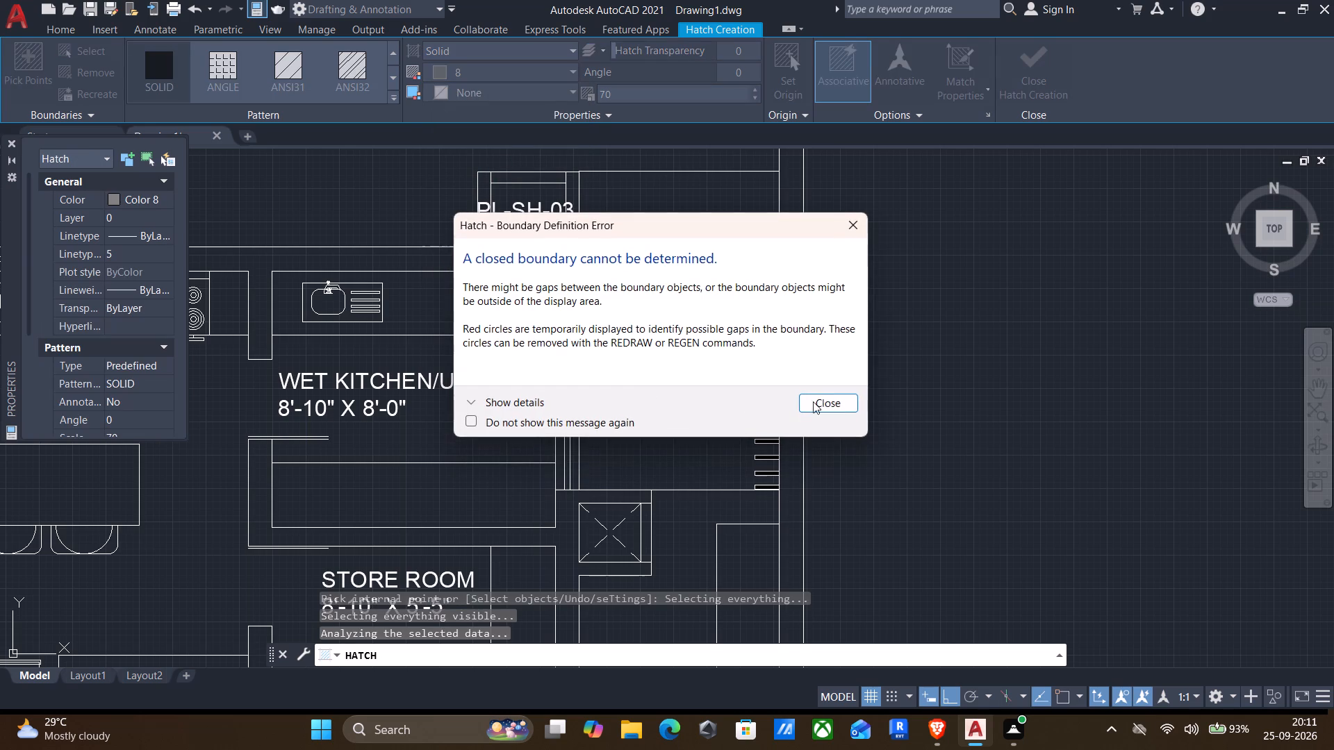
click(836, 403)
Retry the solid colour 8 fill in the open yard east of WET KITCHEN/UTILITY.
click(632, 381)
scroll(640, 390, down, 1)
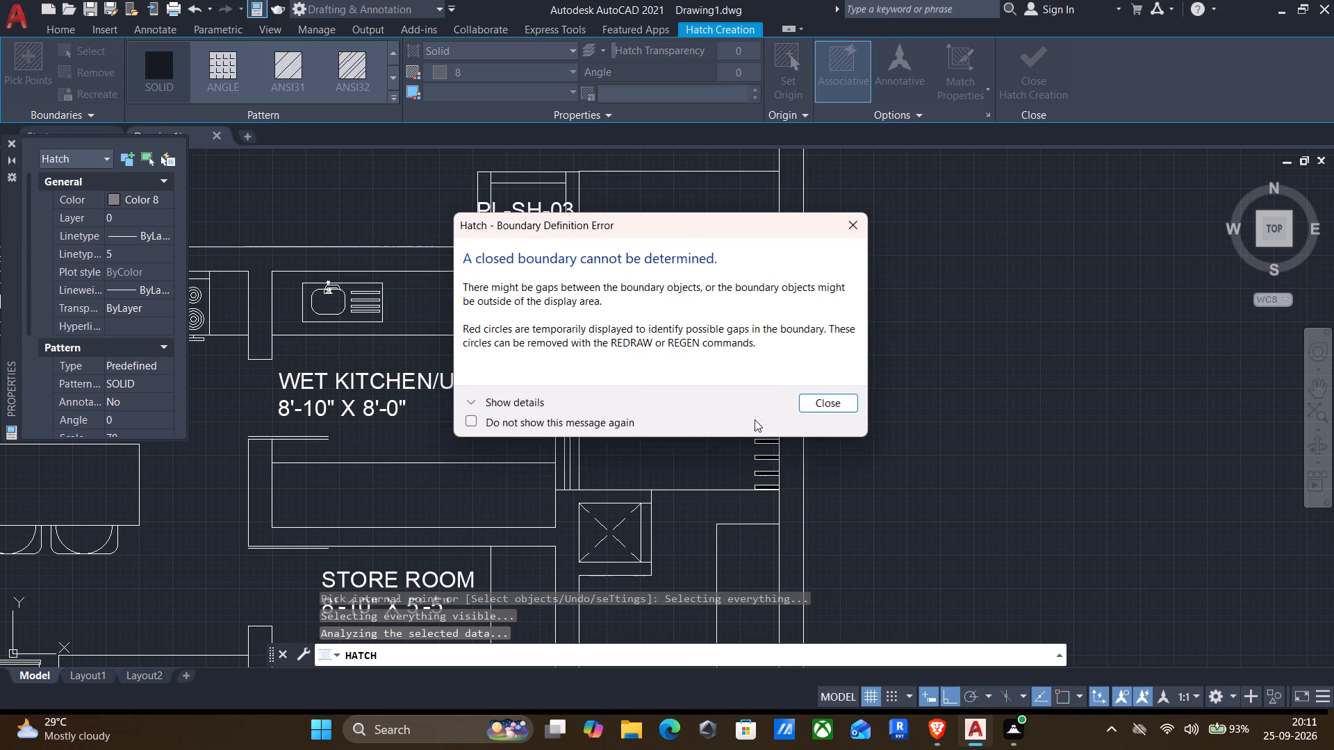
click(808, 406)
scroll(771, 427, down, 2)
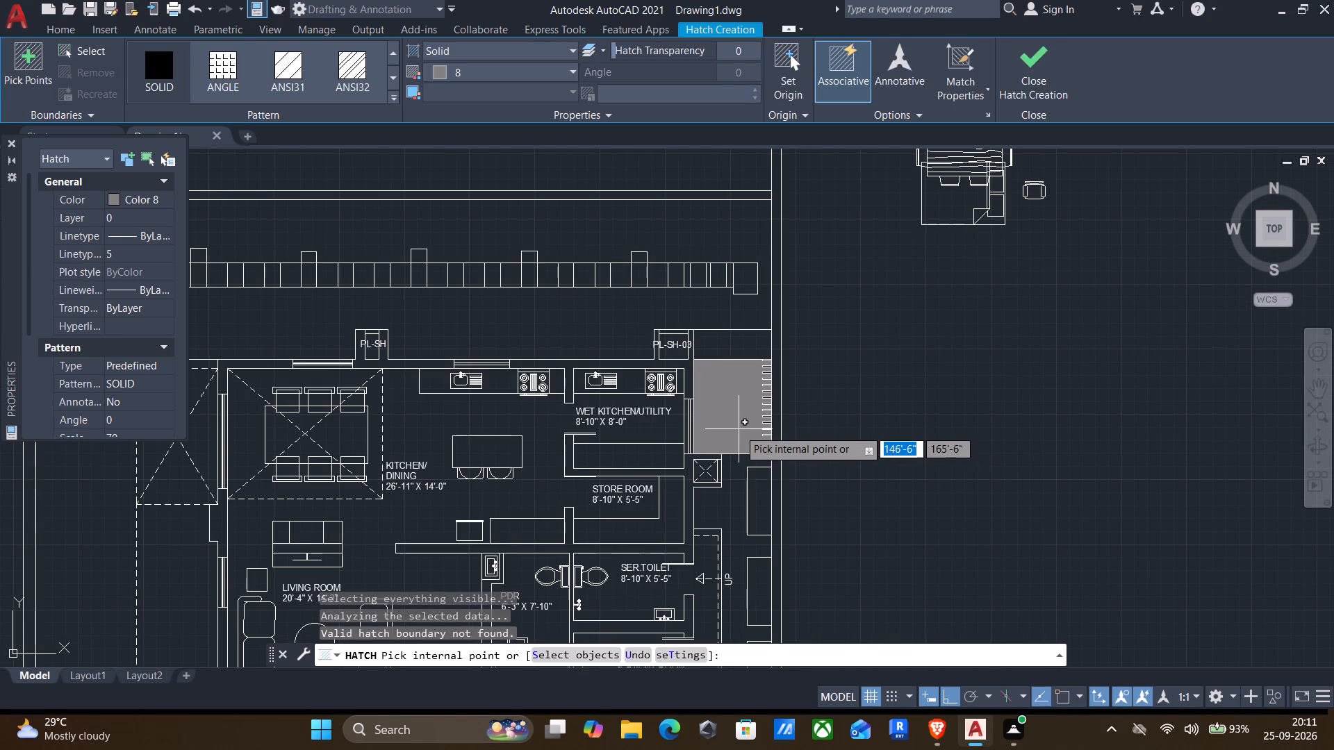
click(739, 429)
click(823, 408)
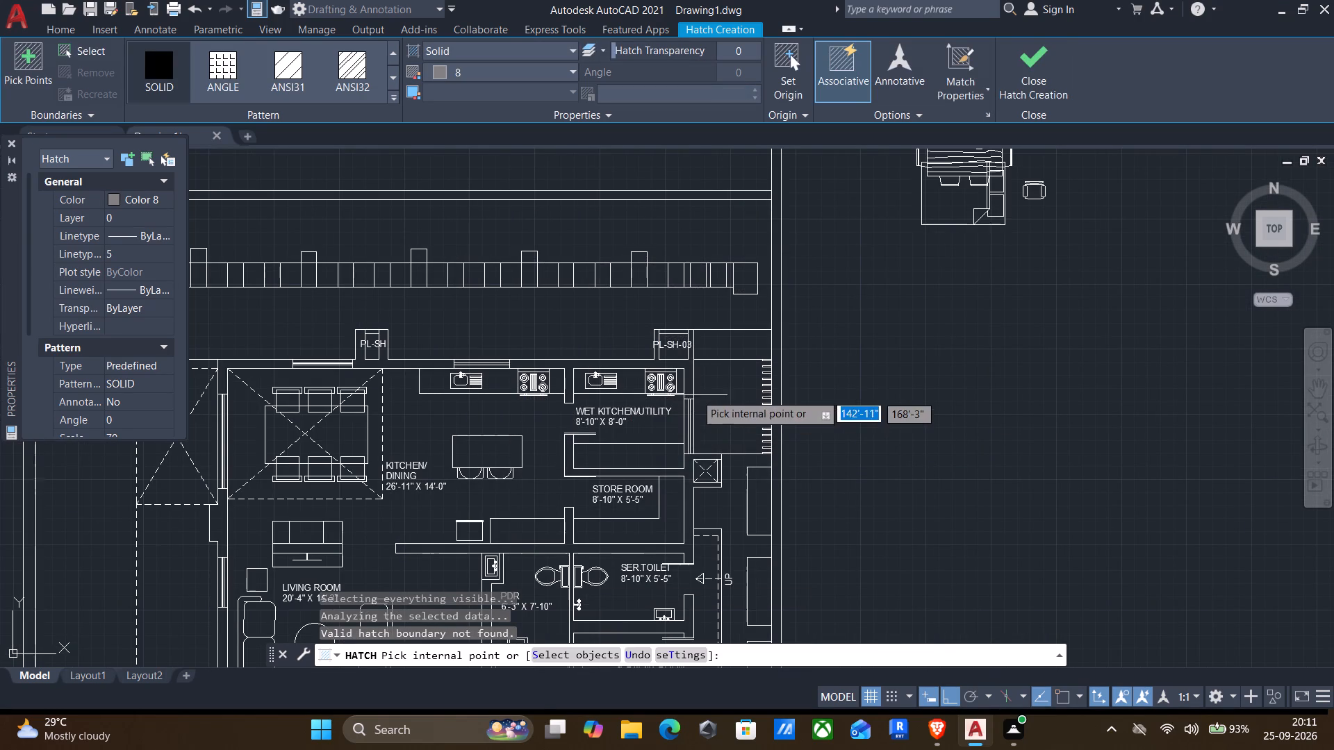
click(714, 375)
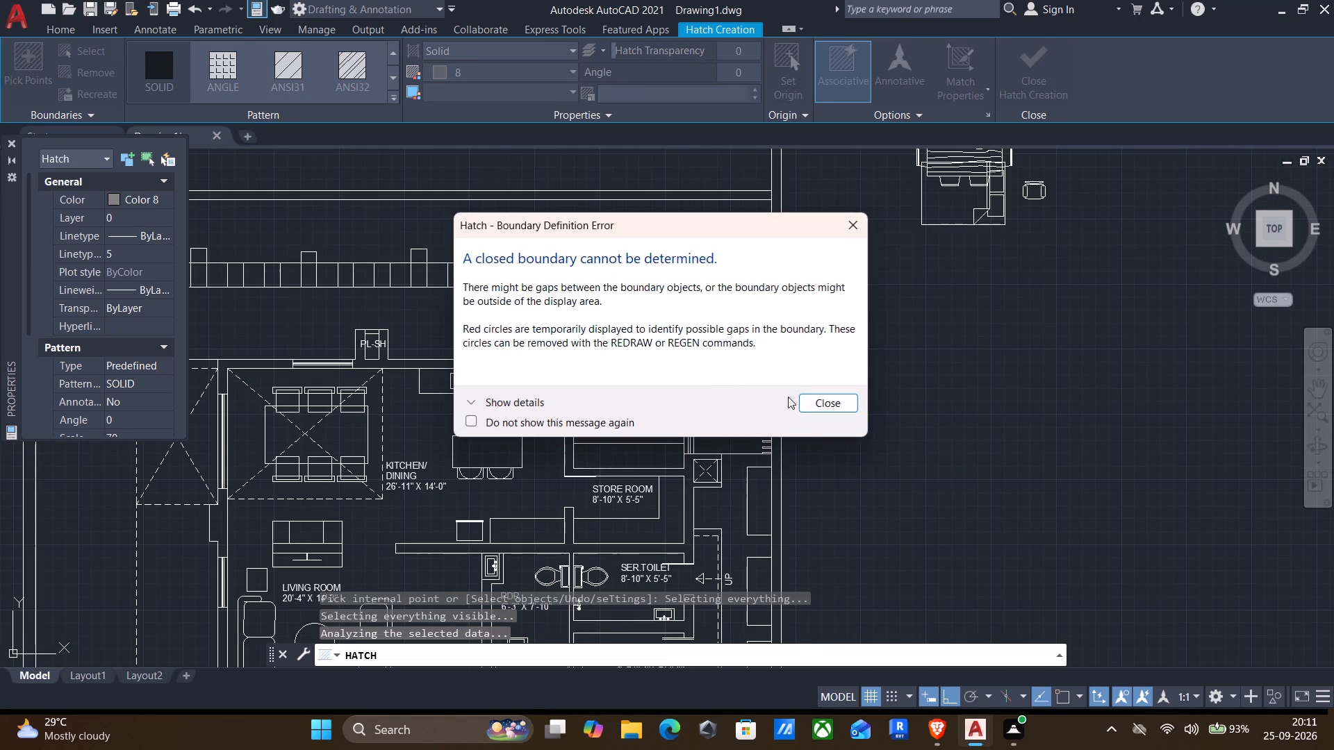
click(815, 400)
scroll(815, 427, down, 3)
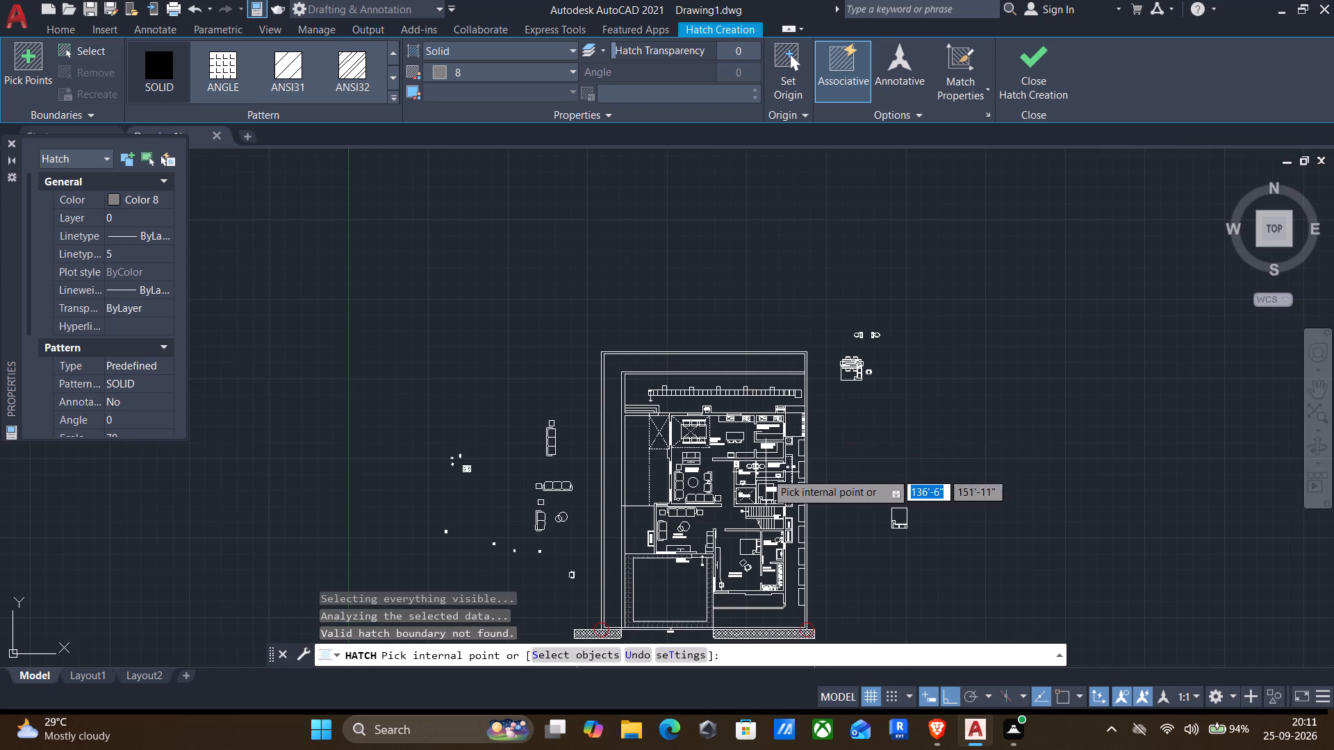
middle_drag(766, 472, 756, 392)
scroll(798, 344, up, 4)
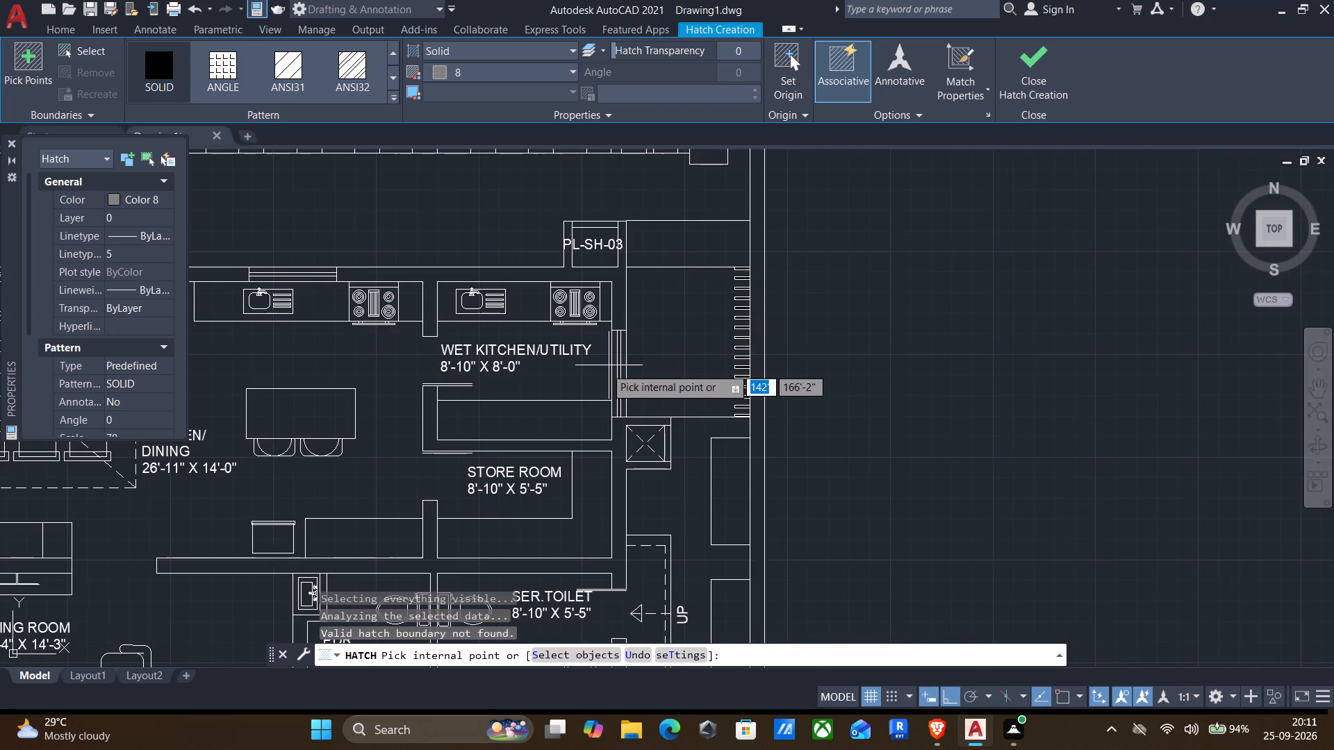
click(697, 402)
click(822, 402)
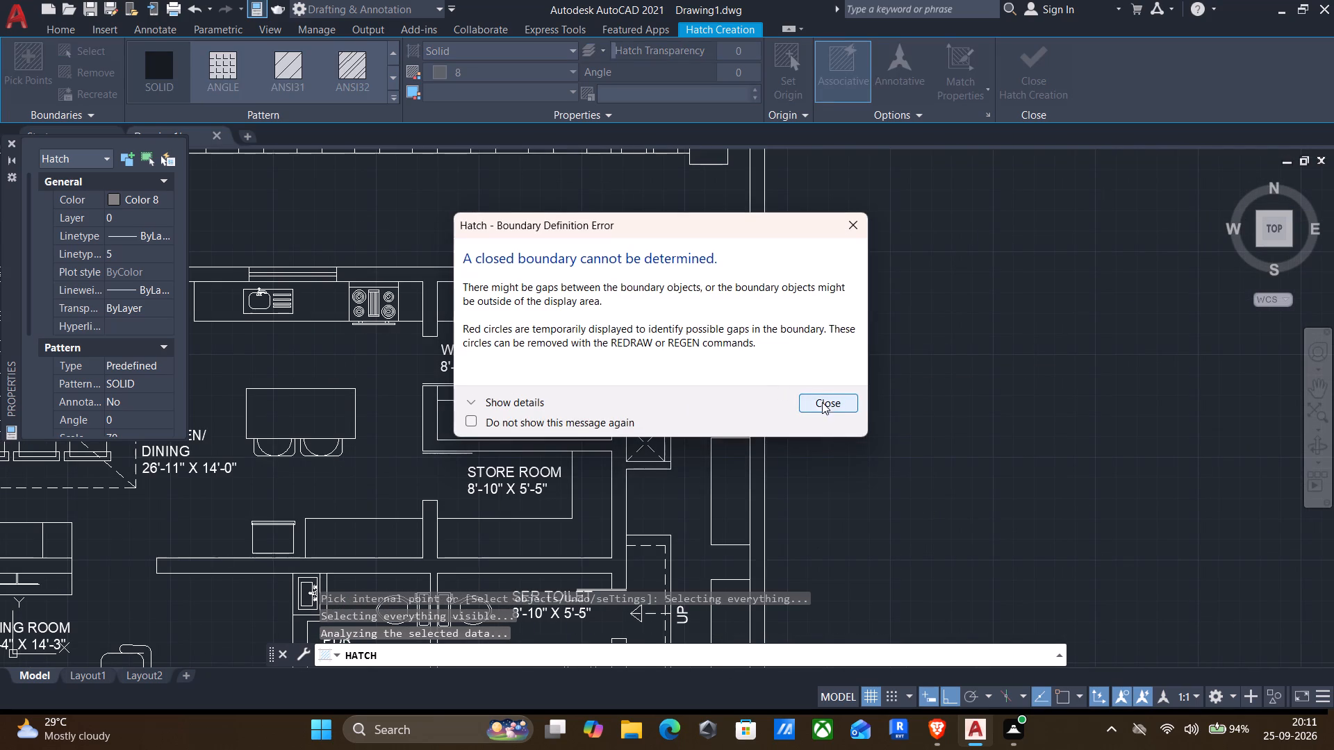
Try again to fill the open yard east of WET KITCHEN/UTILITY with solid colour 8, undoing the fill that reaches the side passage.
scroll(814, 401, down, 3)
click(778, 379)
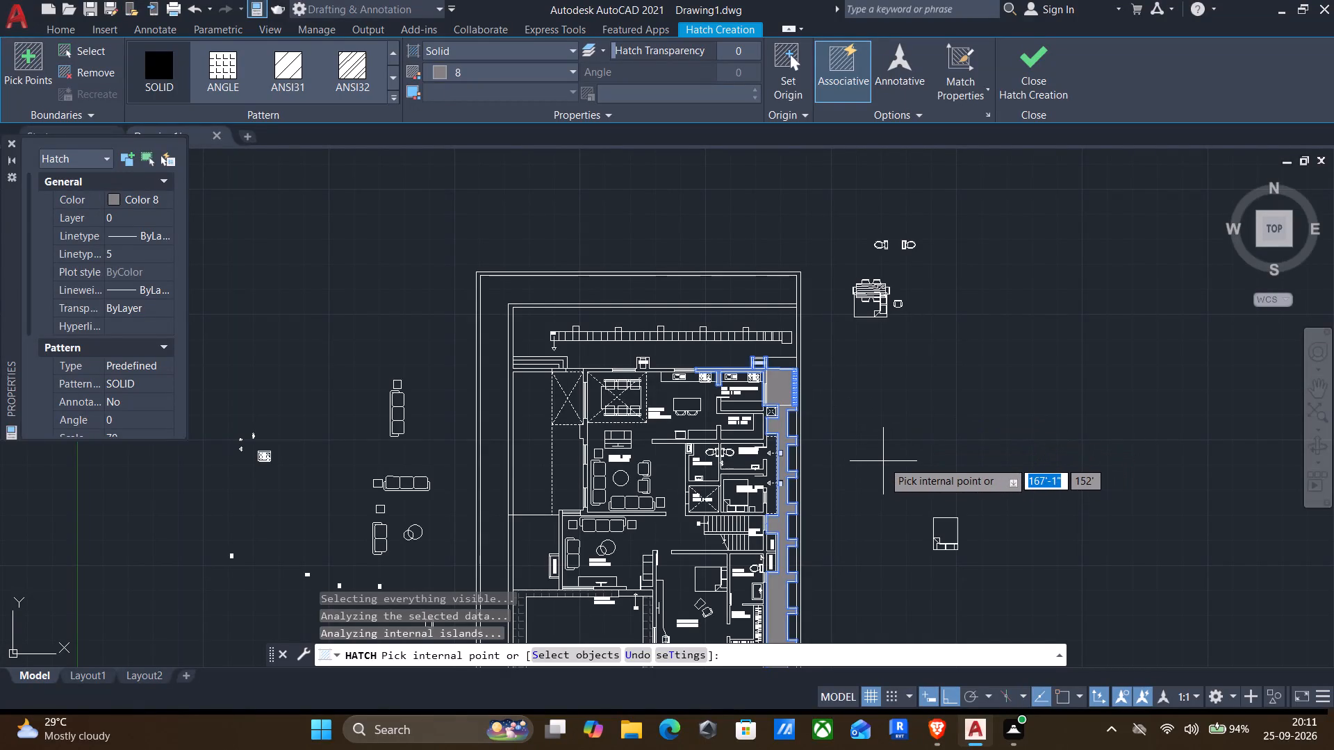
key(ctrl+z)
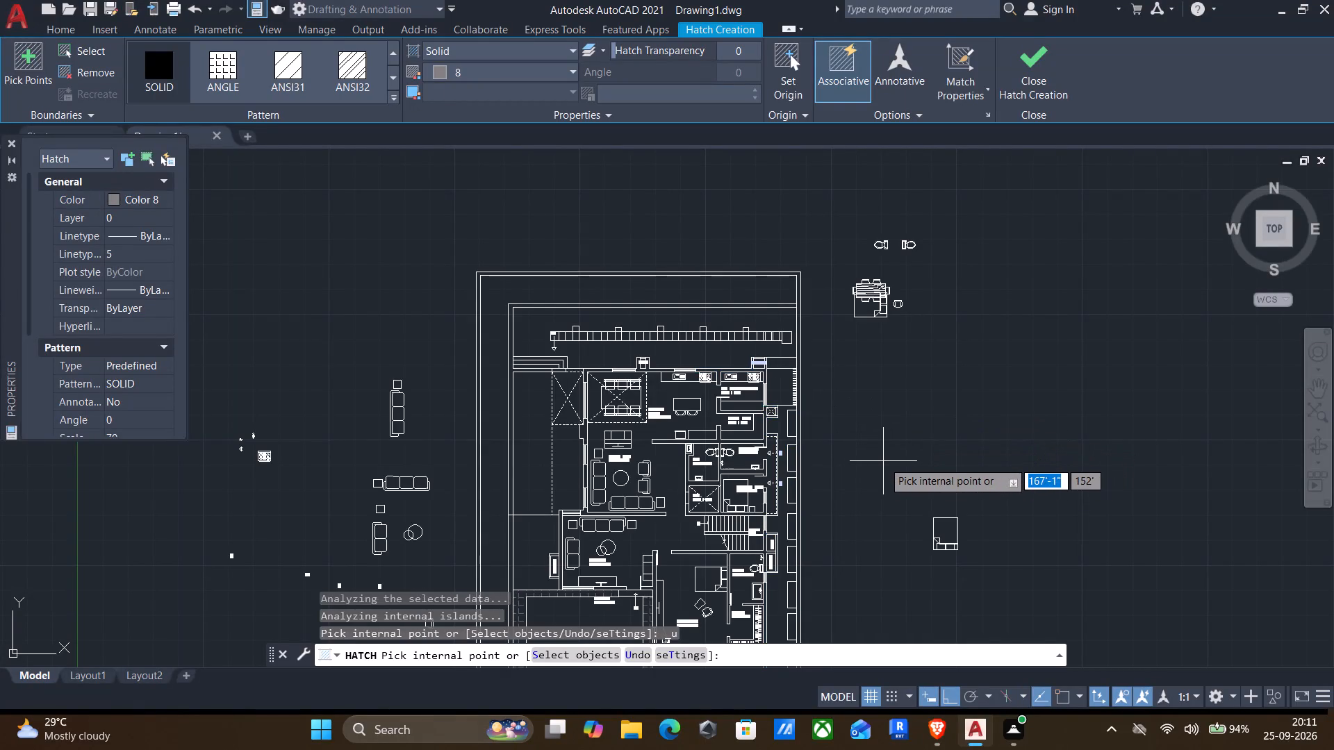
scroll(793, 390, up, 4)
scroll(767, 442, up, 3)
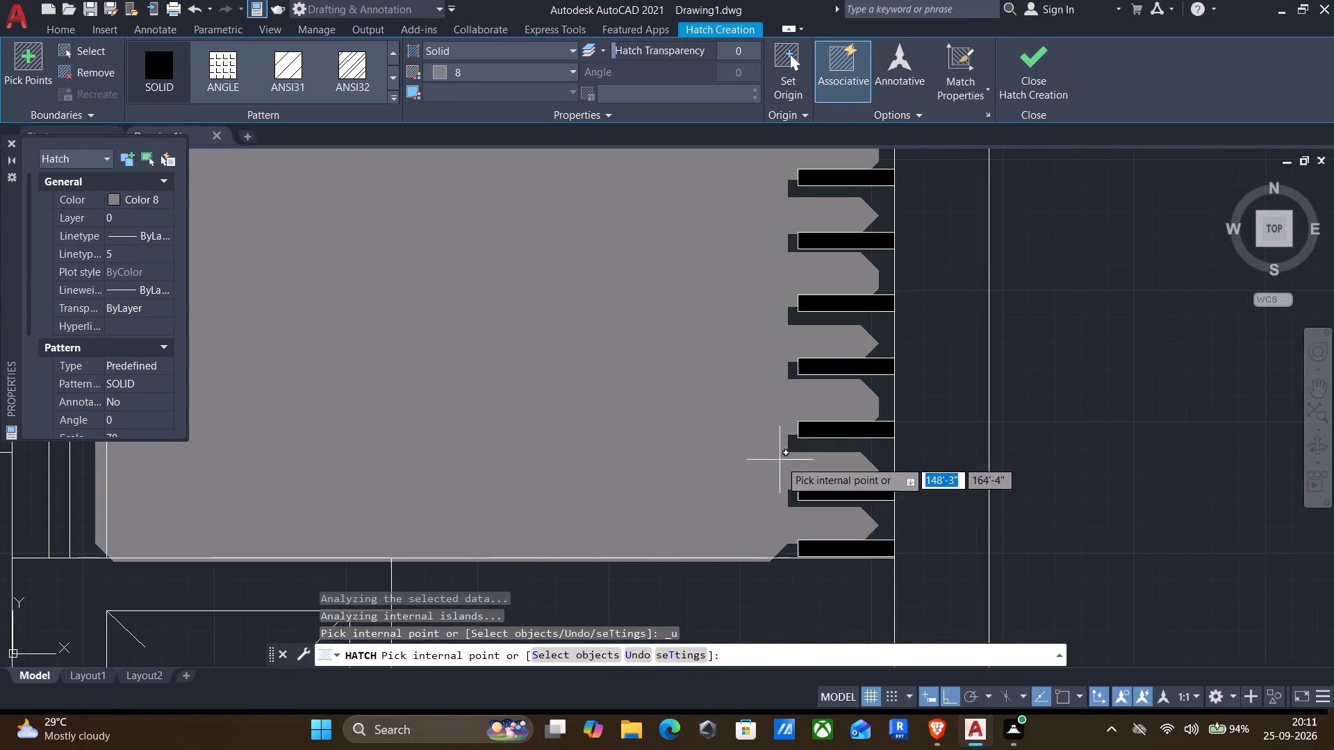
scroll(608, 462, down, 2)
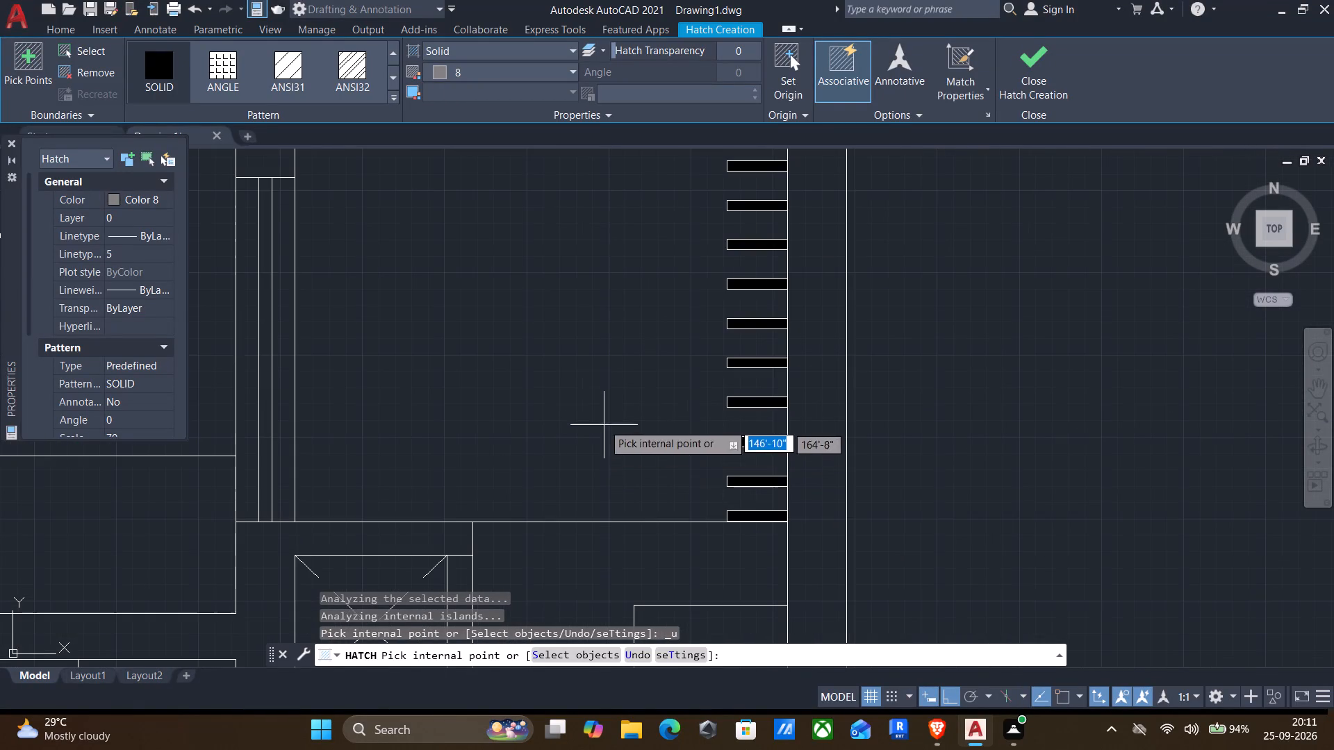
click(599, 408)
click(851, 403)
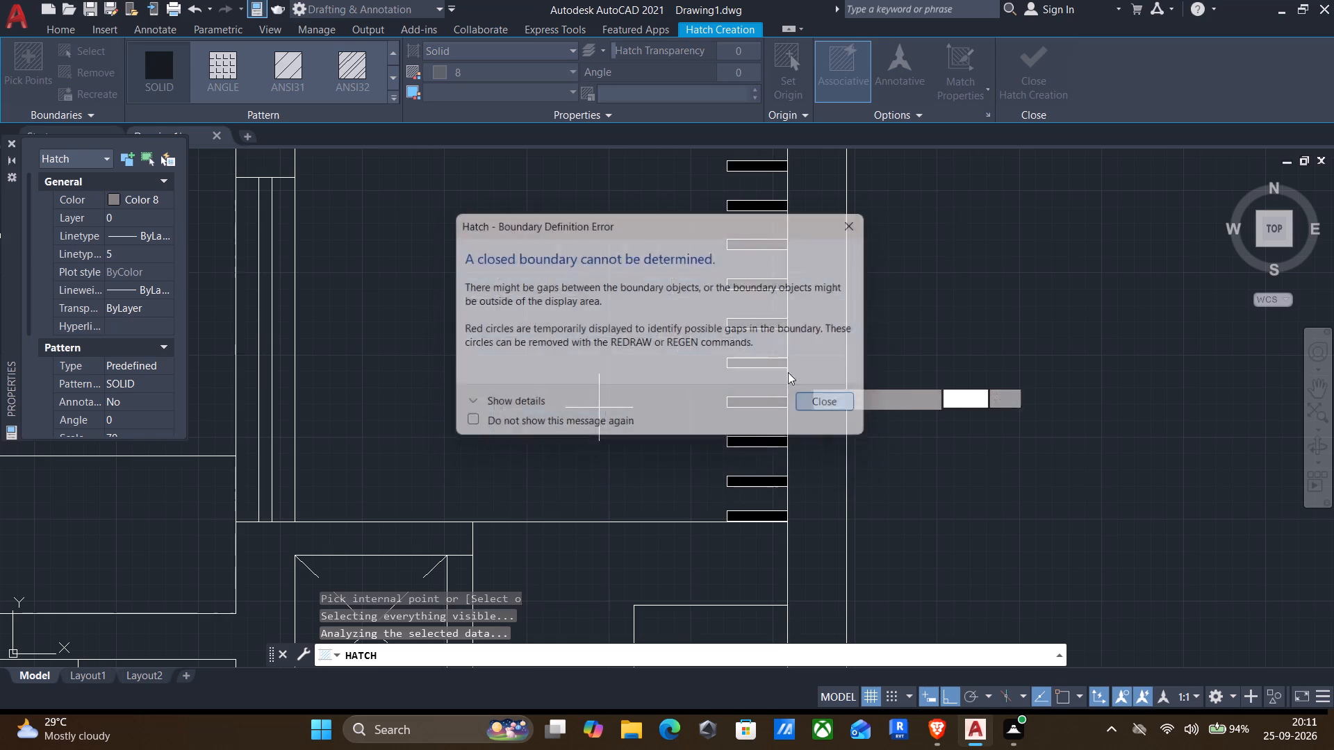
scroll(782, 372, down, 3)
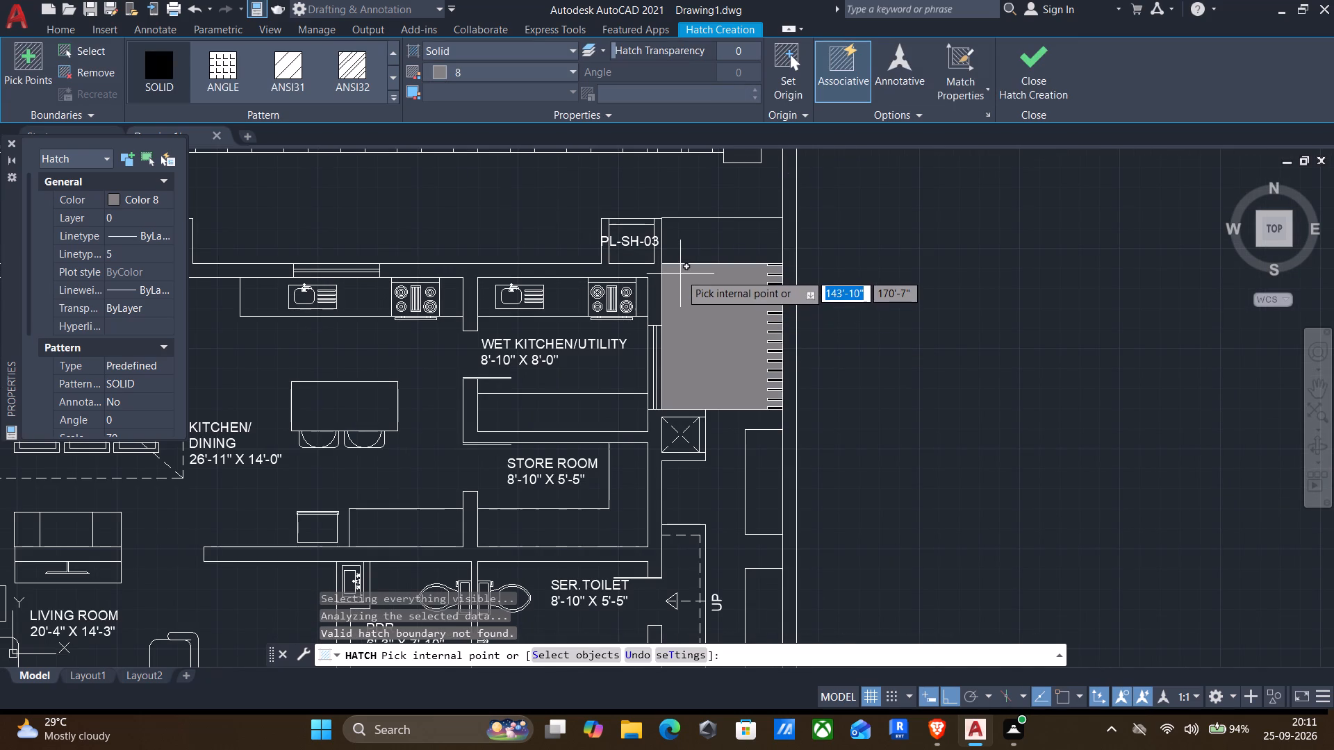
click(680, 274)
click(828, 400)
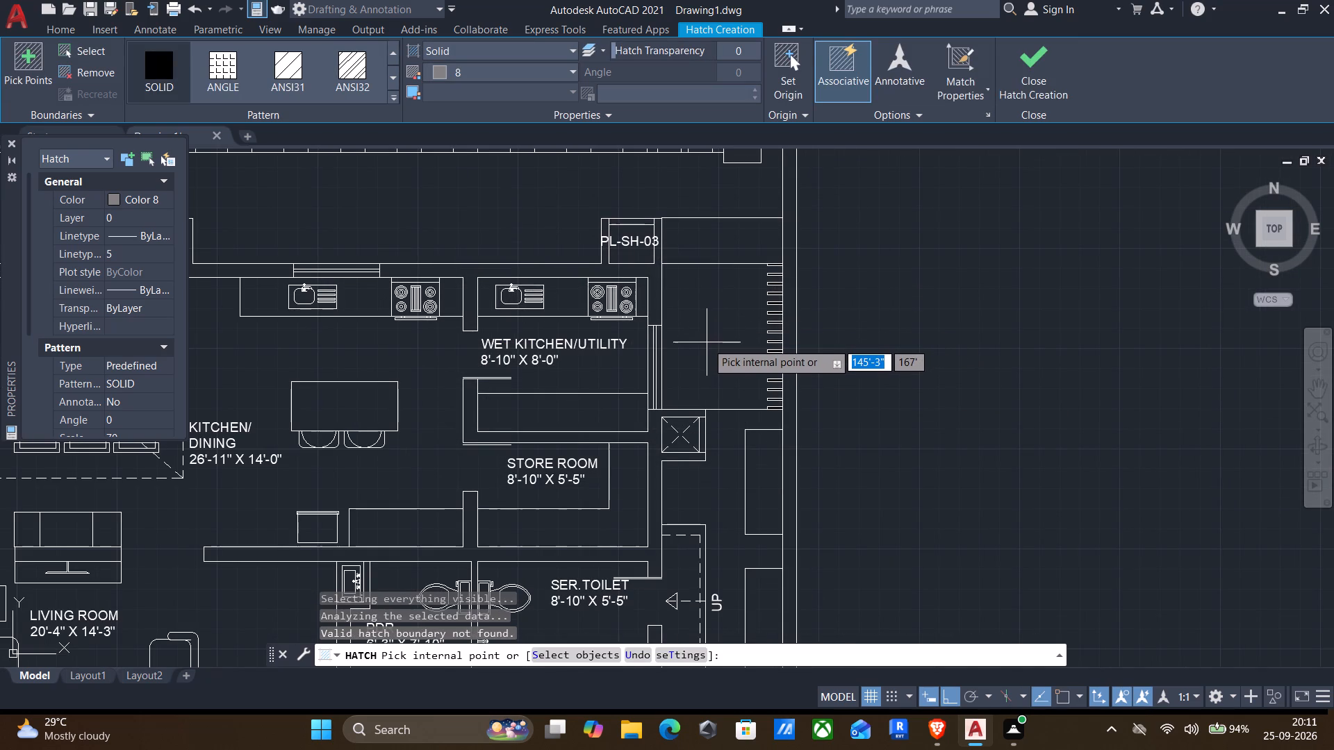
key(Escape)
Fillet the yard's south edge line at radius 0 to the eastern boundary line and to the WET KITCHEN/UTILITY outer wall line.
key(f)
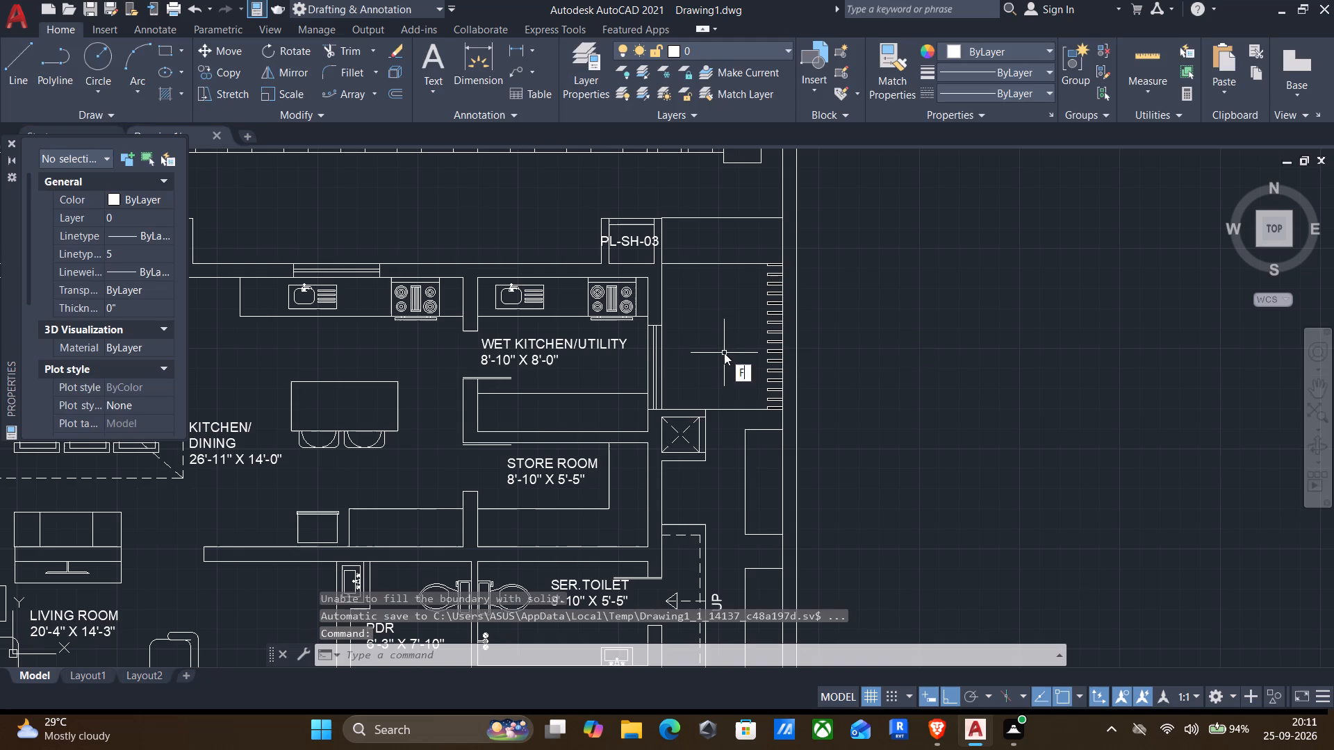
key(Return)
scroll(748, 401, up, 2)
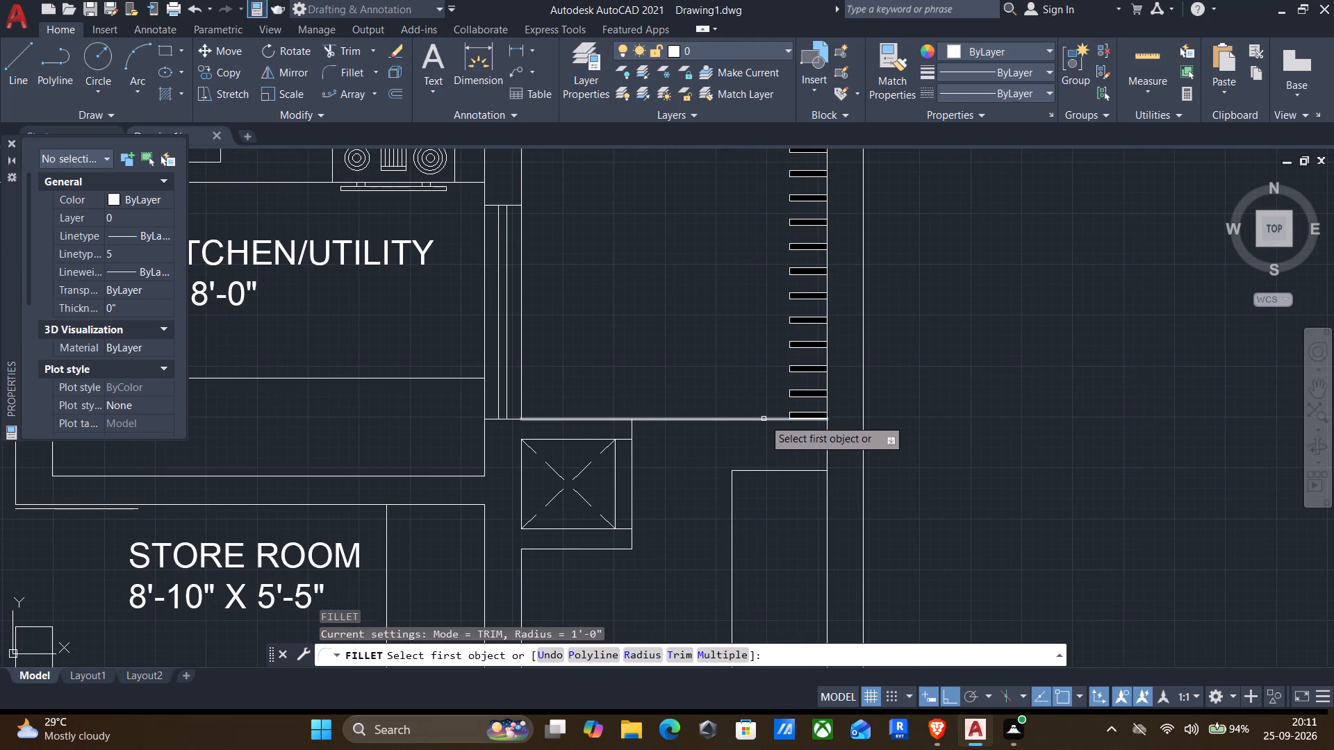
click(764, 419)
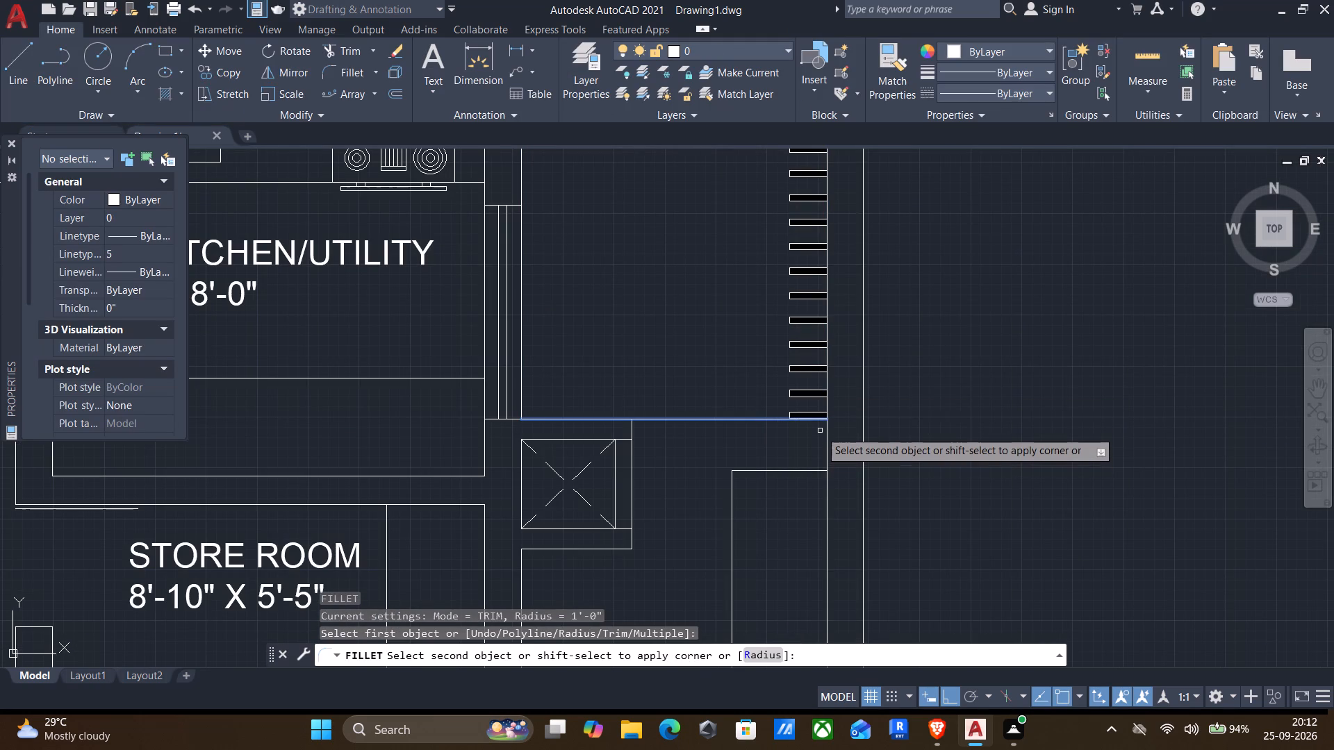
key(r)
key(Return)
key(0)
key(Return)
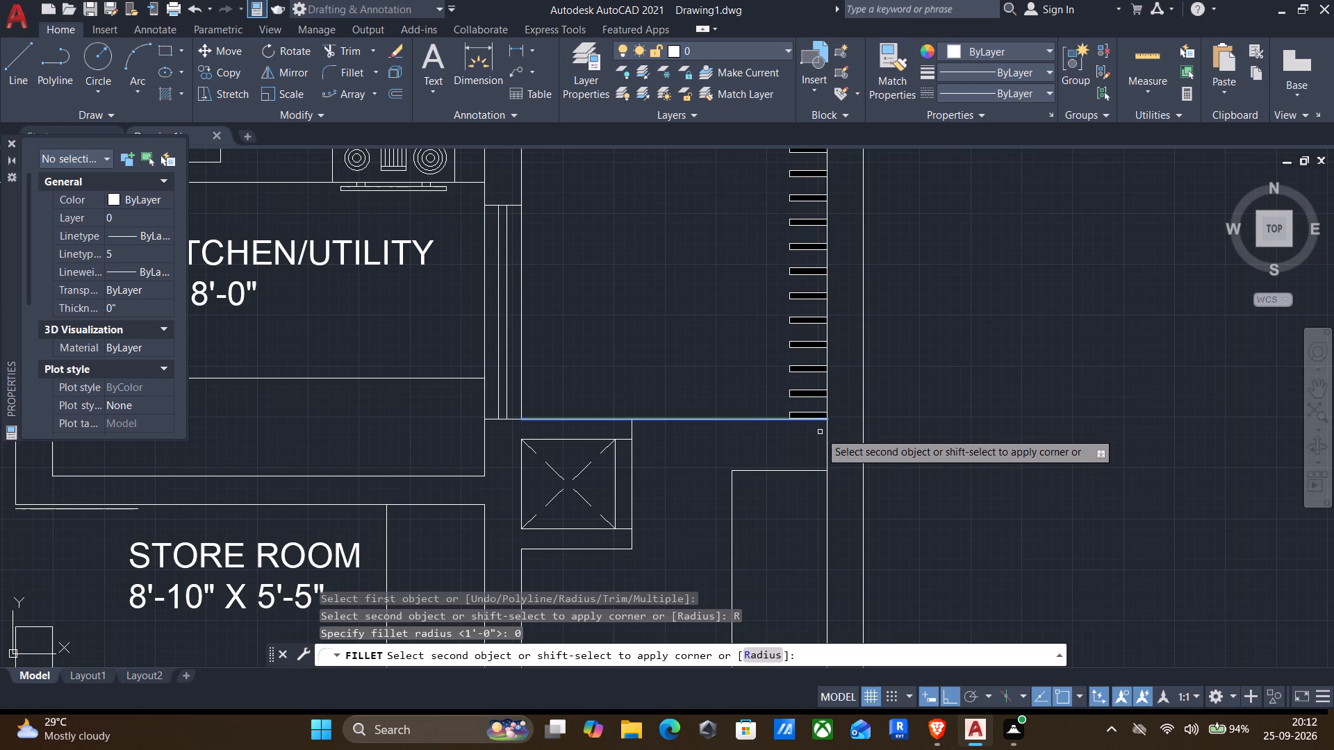
scroll(825, 412, up, 1)
click(824, 399)
scroll(766, 424, down, 1)
key(Return)
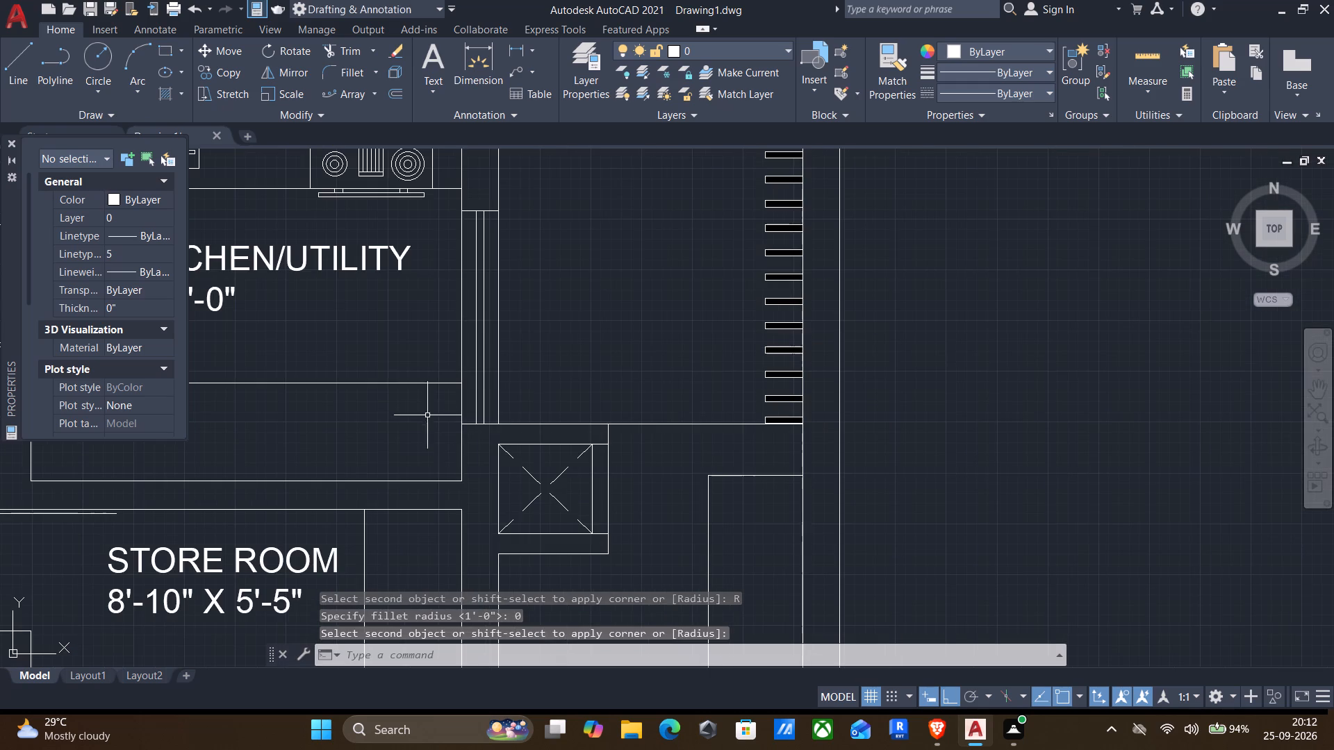
click(546, 423)
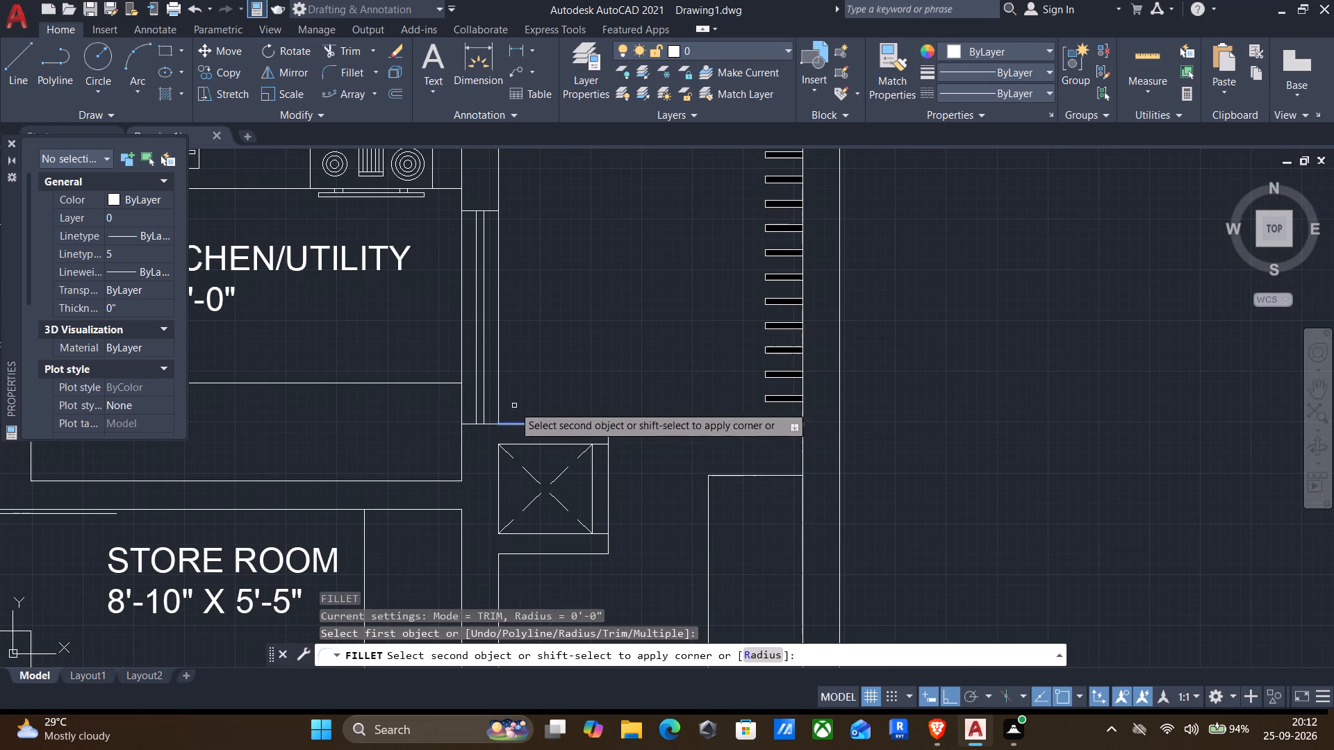
click(498, 405)
Fillet the yard's north edge line at radius 0 to the outer wall line and to the eastern boundary line.
middle_drag(599, 321, 587, 569)
key(Return)
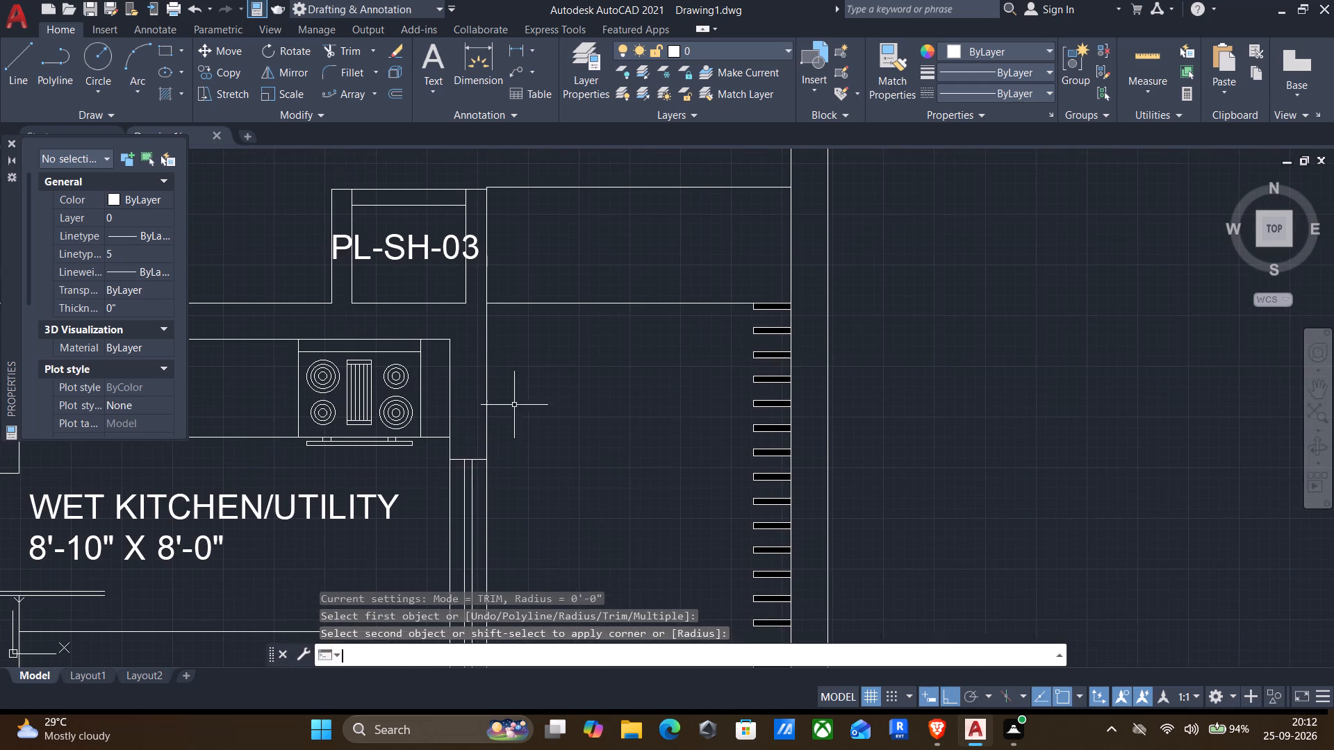
click(486, 390)
click(520, 301)
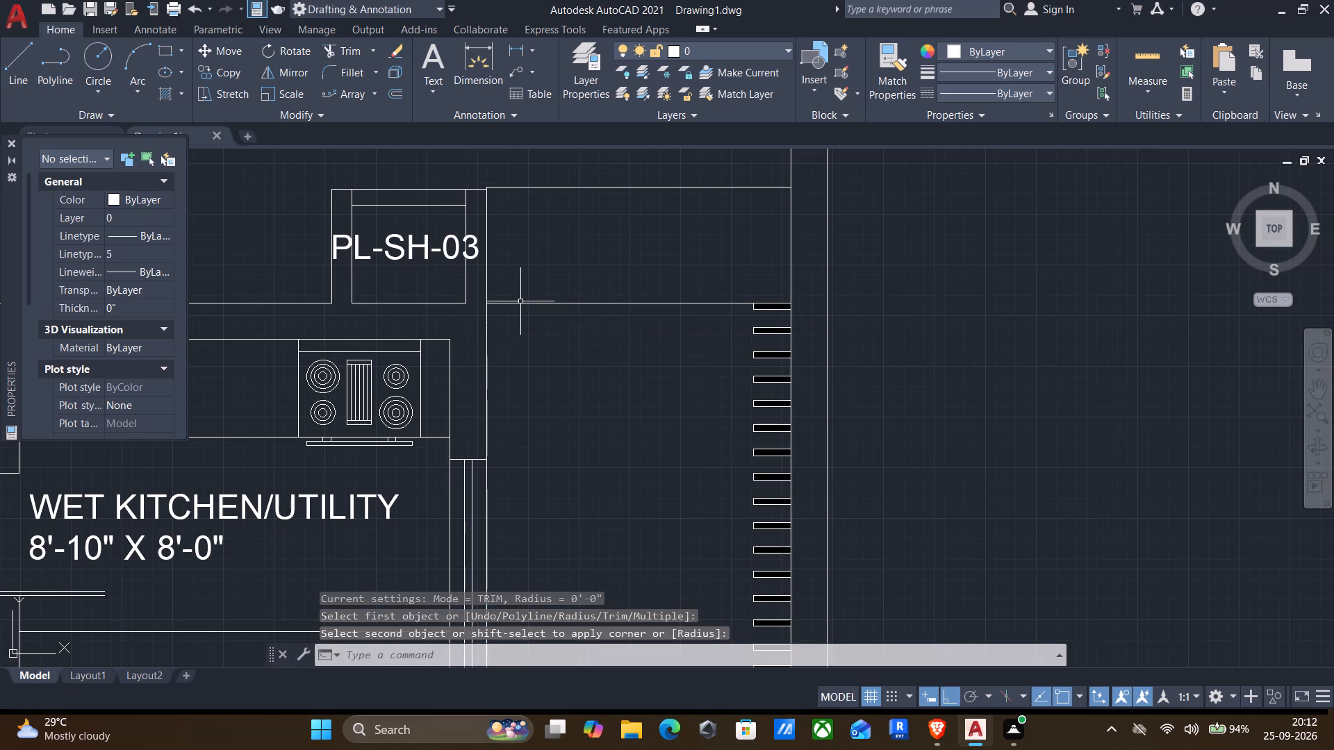
key(Return)
click(677, 303)
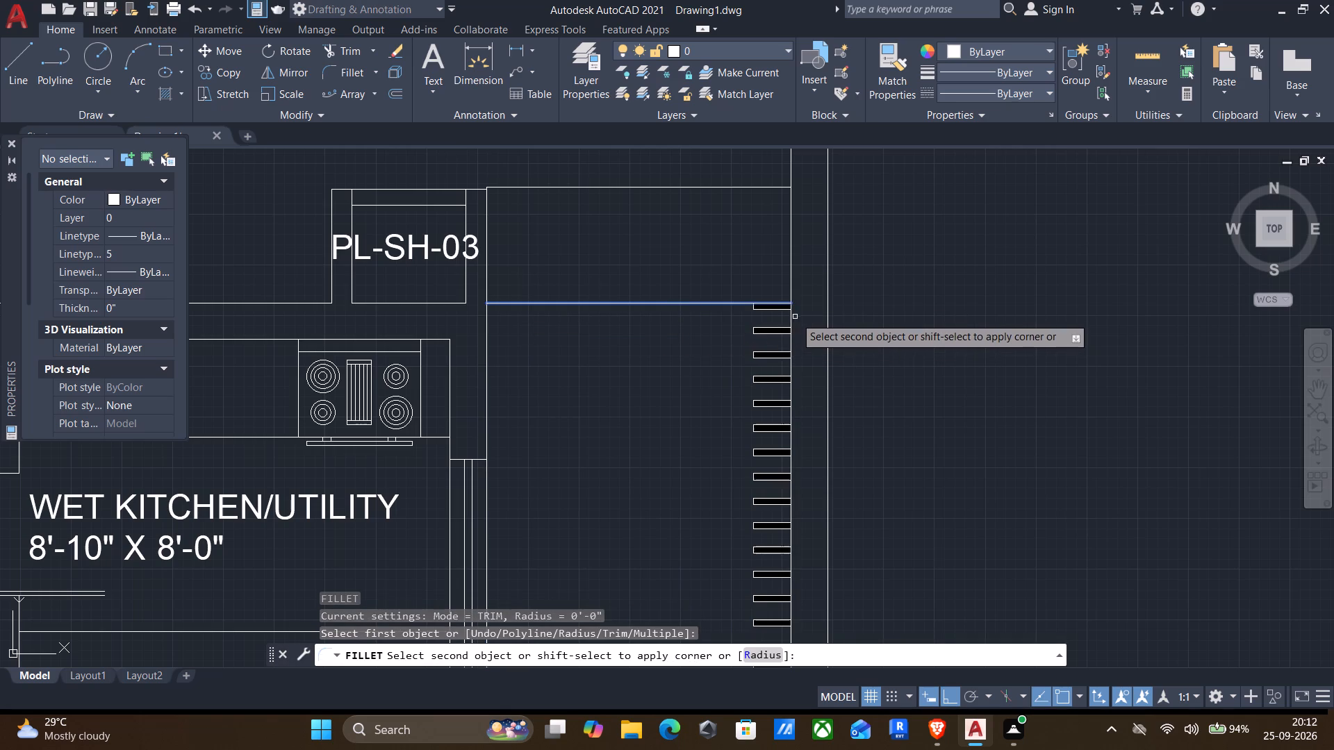
click(793, 320)
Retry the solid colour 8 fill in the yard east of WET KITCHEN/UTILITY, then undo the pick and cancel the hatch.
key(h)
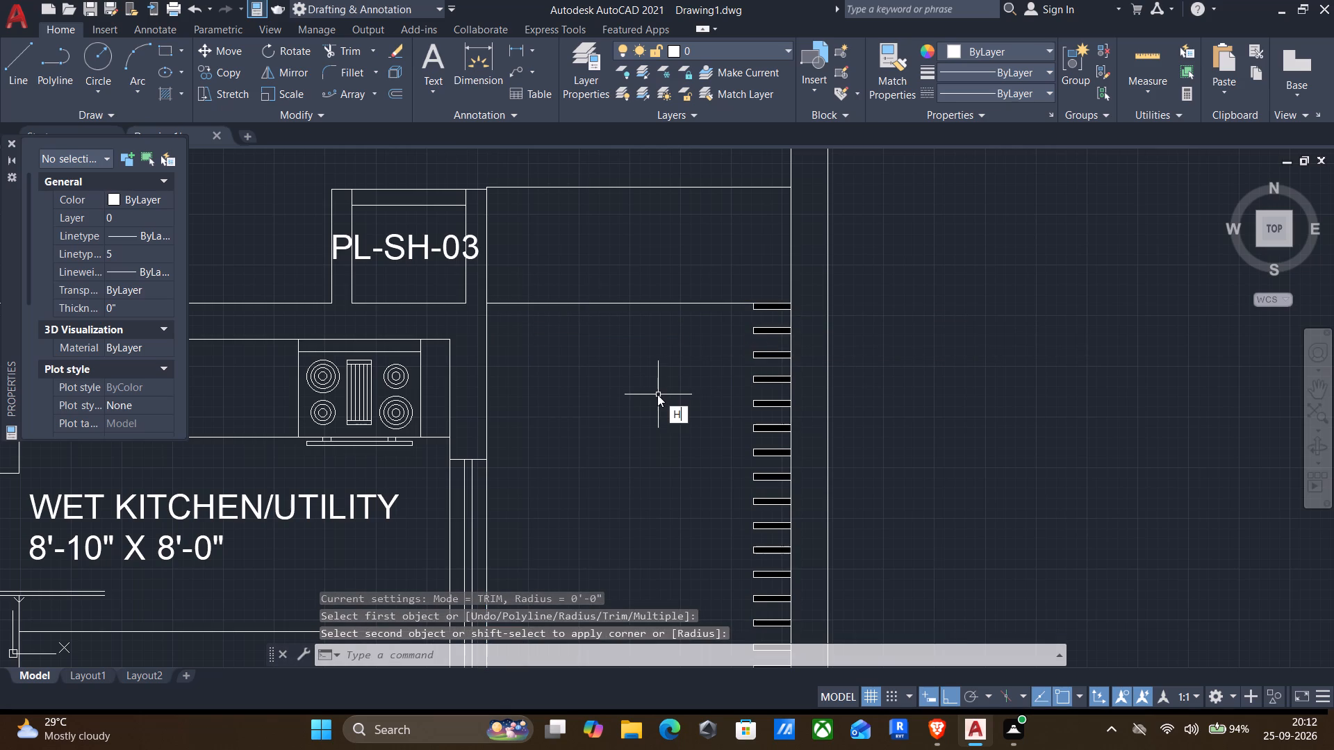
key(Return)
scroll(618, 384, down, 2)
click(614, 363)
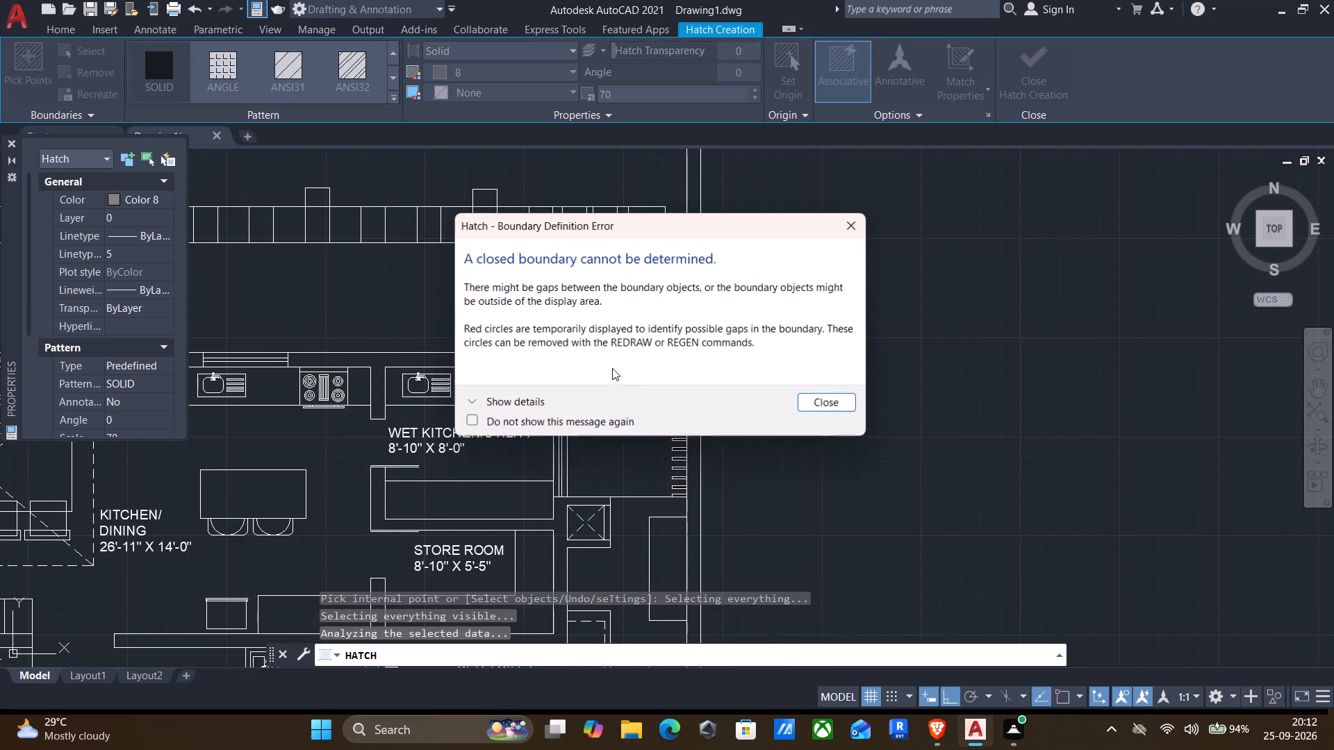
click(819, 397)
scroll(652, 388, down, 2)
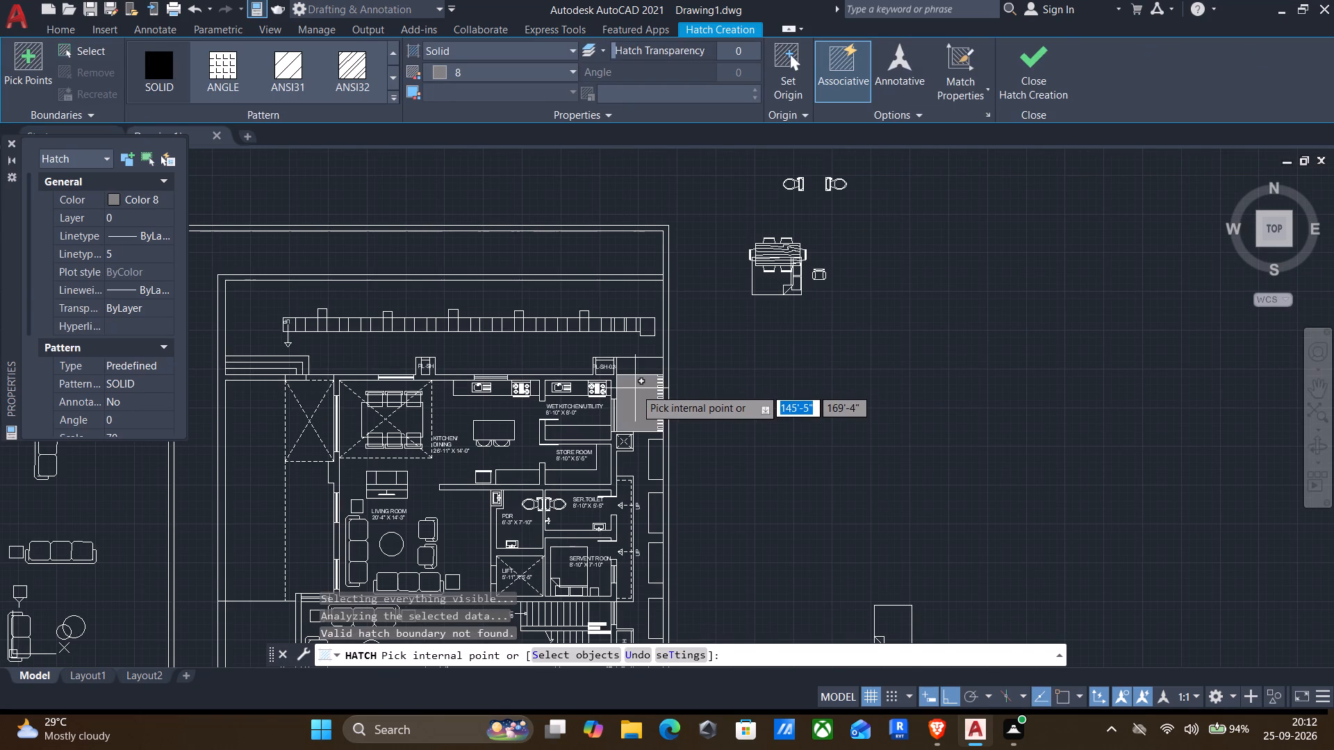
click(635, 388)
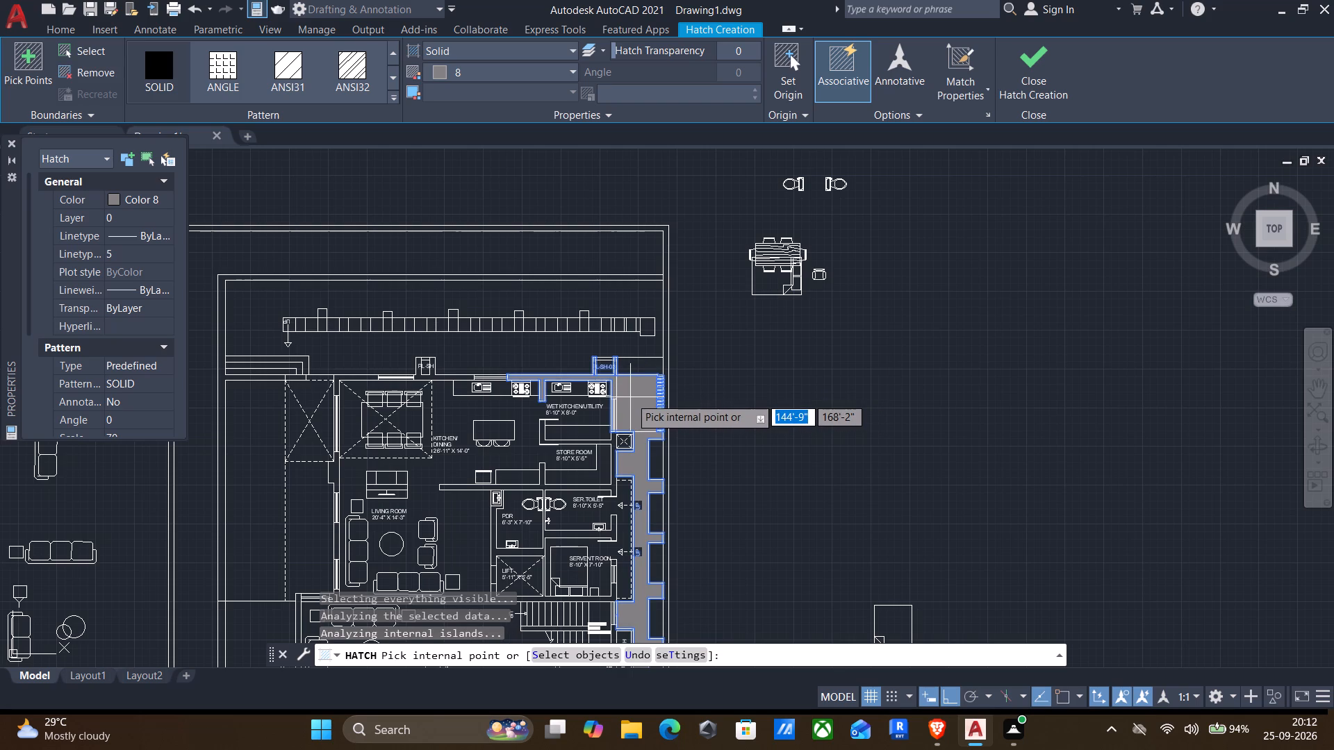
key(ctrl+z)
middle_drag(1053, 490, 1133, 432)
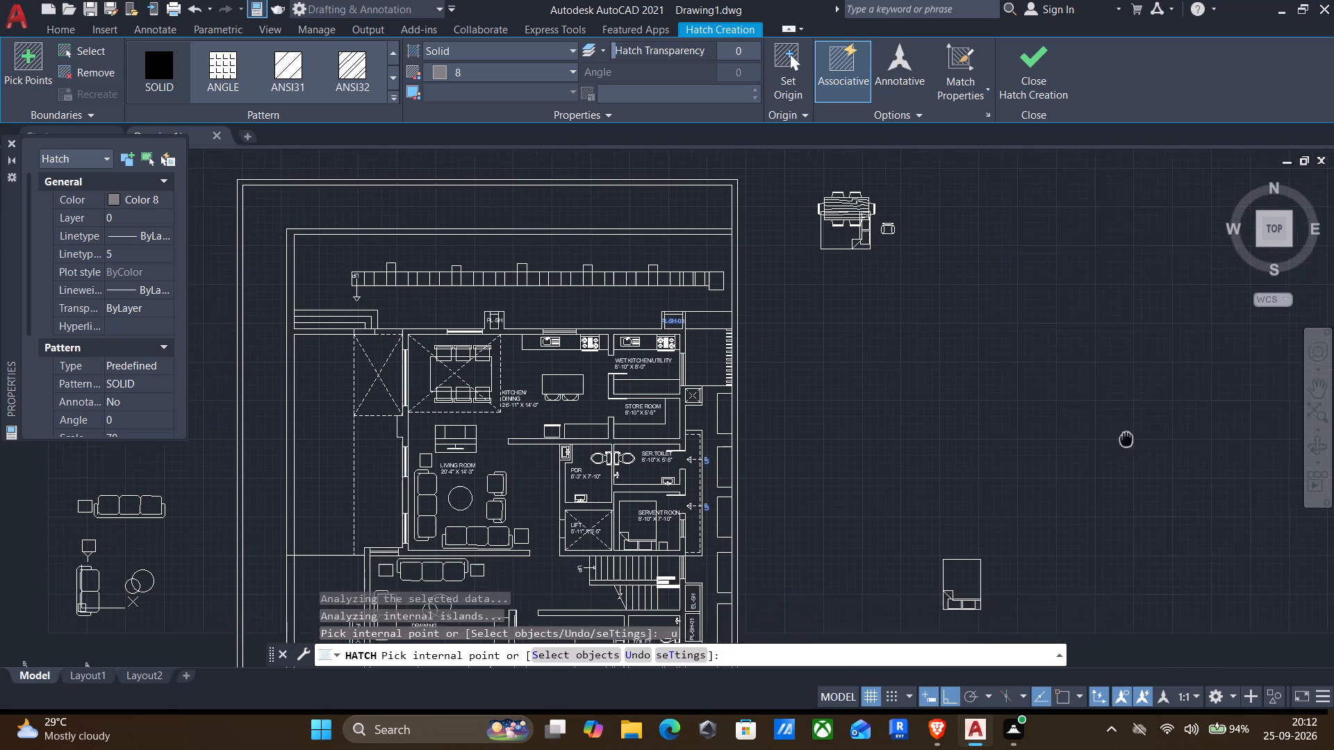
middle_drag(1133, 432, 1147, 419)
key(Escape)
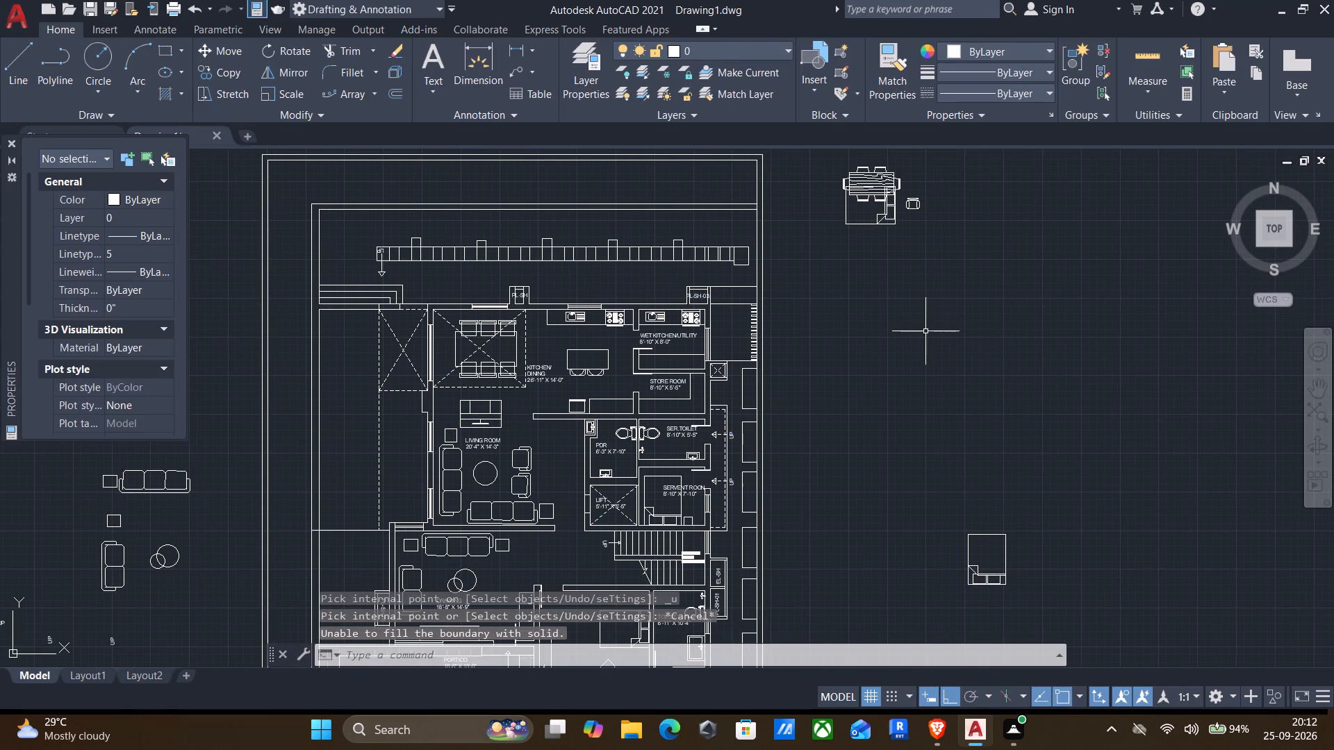
Delete the two long horizontal lines running through the row of paving rectangles north of the house.
middle_drag(928, 331, 968, 383)
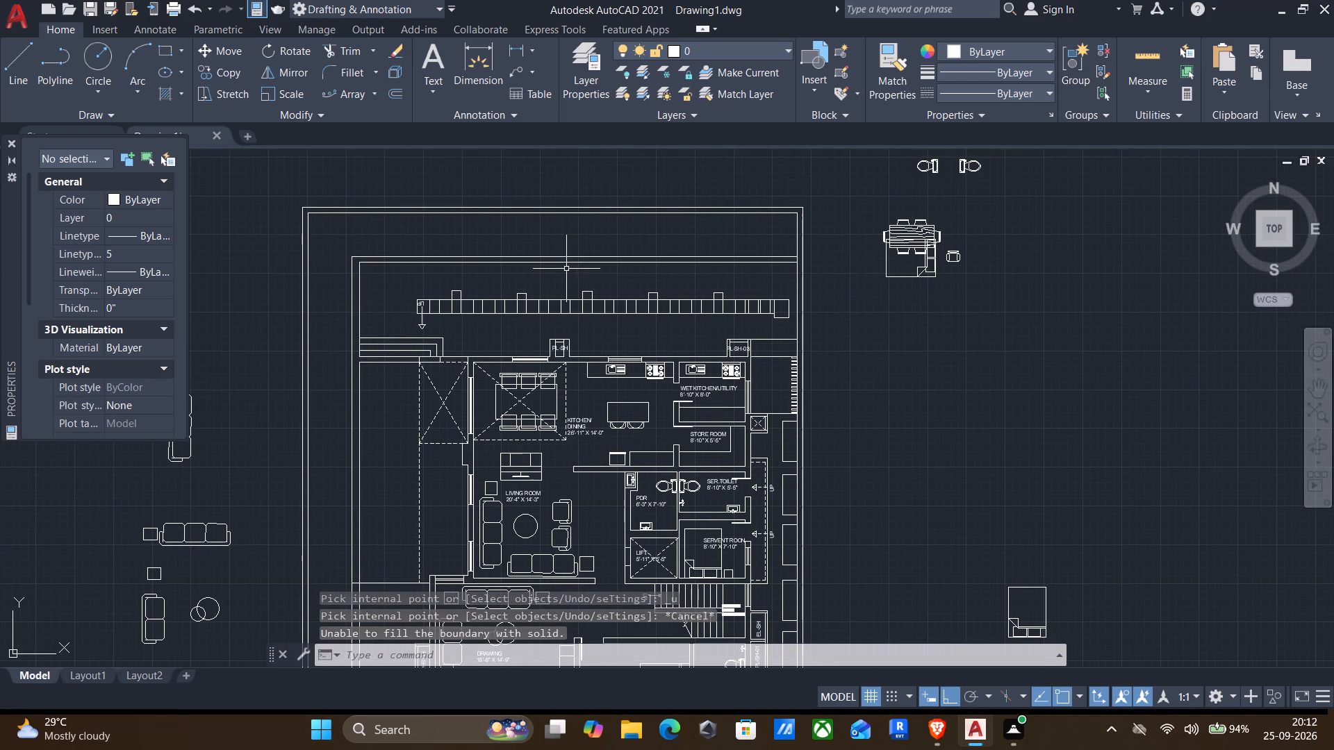
scroll(537, 289, up, 3)
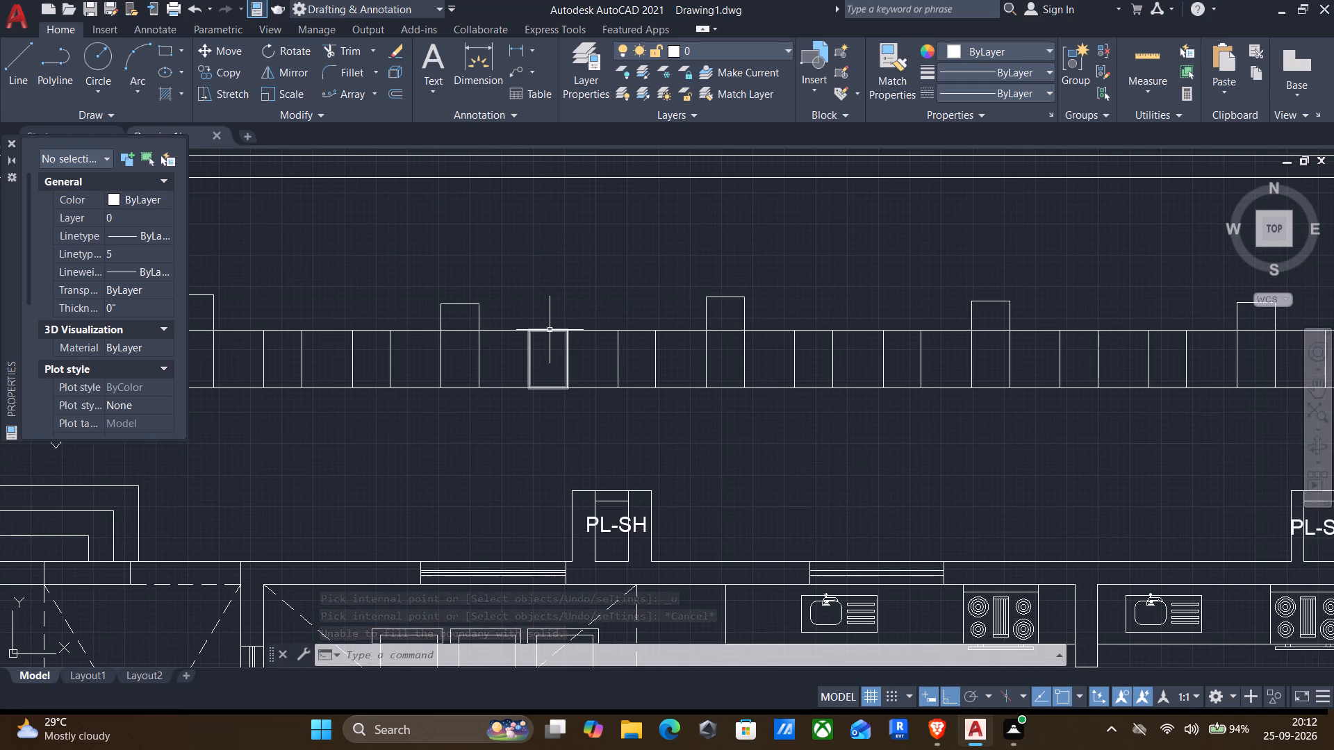
click(549, 330)
key(Escape)
click(518, 328)
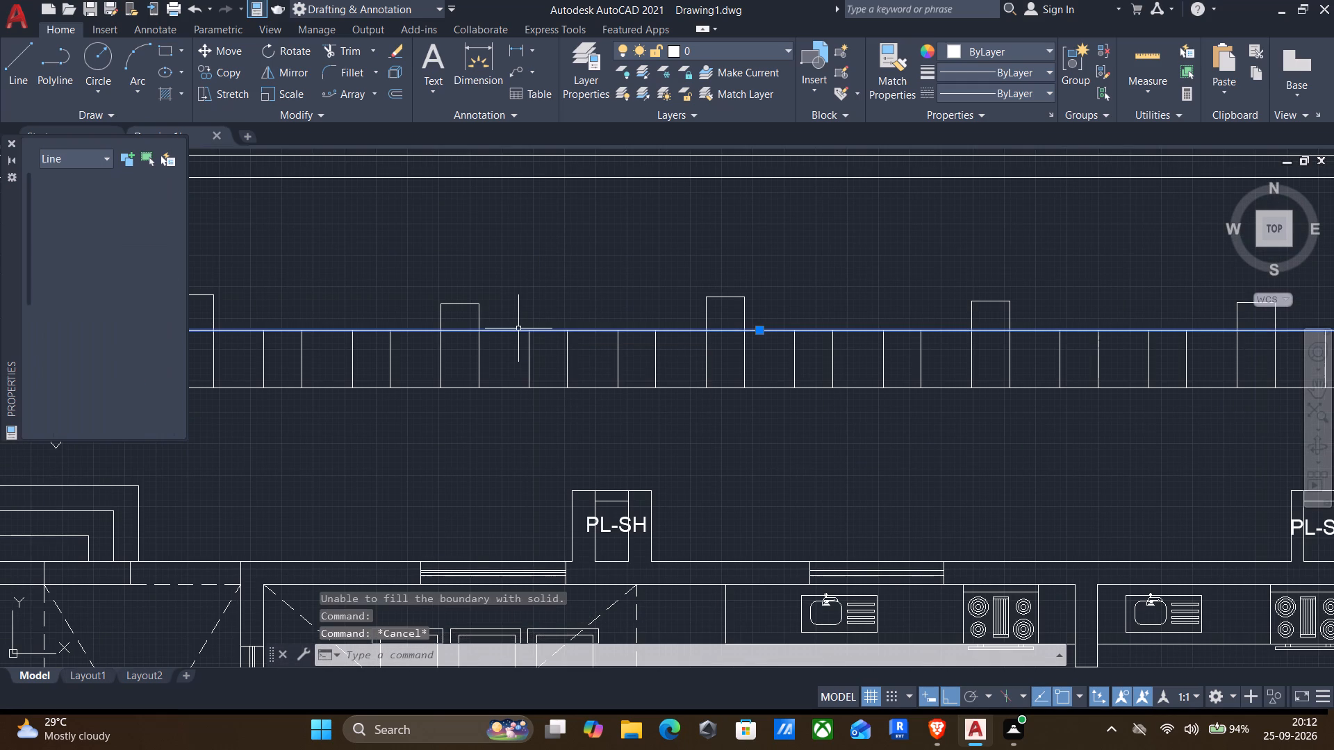
key(Delete)
click(492, 387)
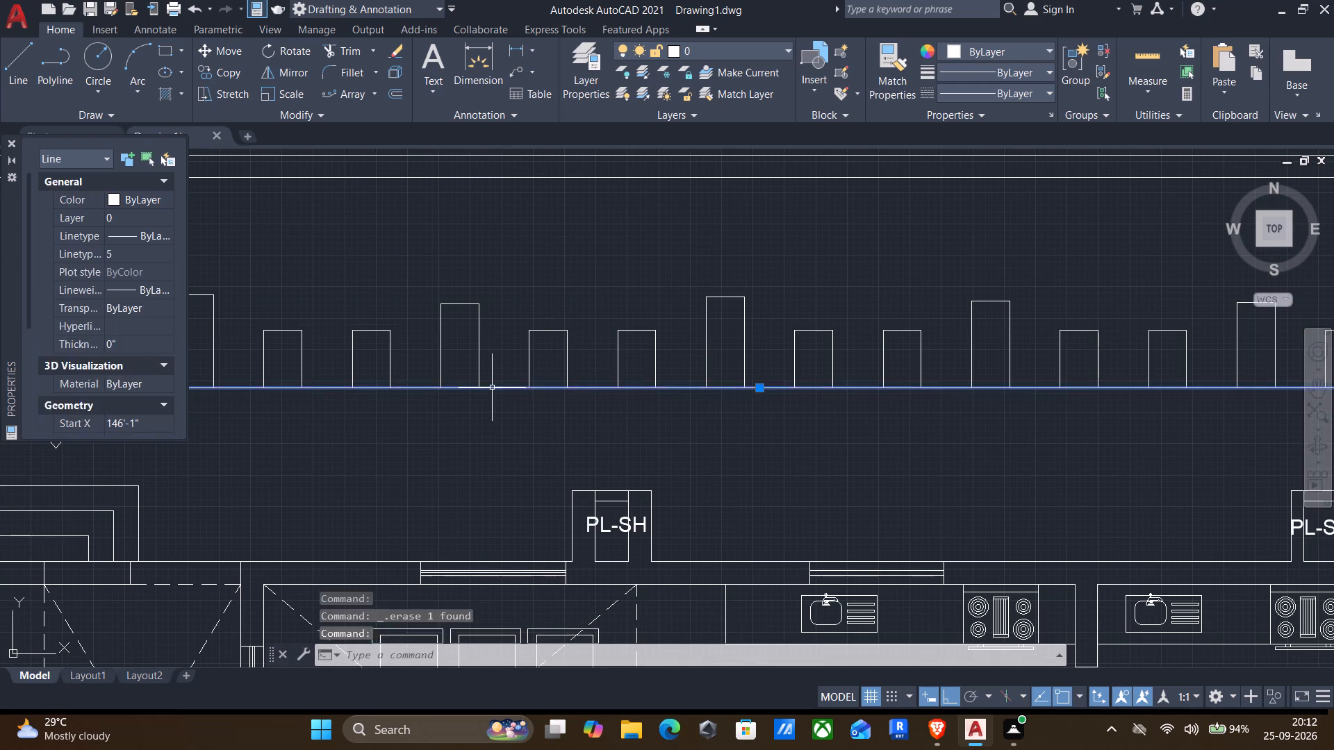
key(Delete)
Move the westernmost of the three closely spaced small paving rectangles at the row's east end slightly west, keeping it aligned with the row.
scroll(561, 383, down, 2)
middle_drag(657, 397, 654, 385)
middle_drag(515, 352, 561, 347)
middle_drag(800, 374, 635, 294)
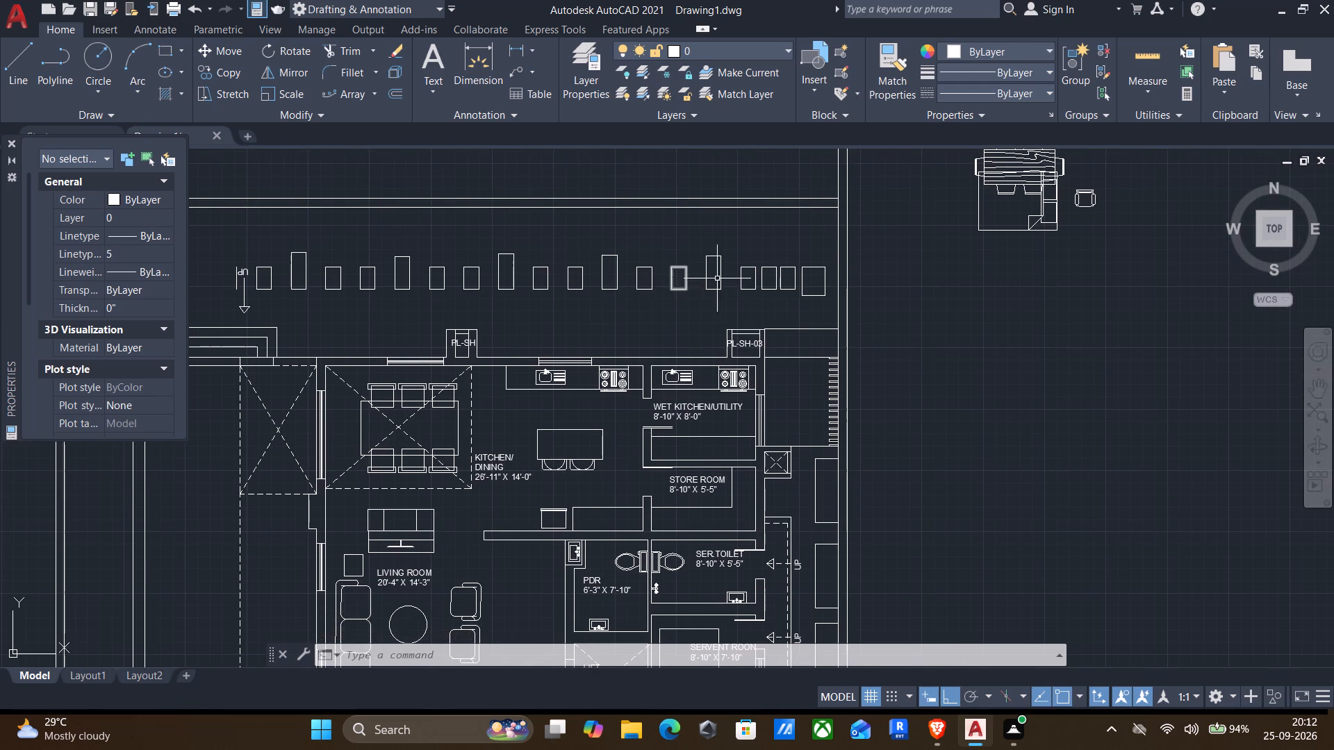
click(743, 291)
key(m)
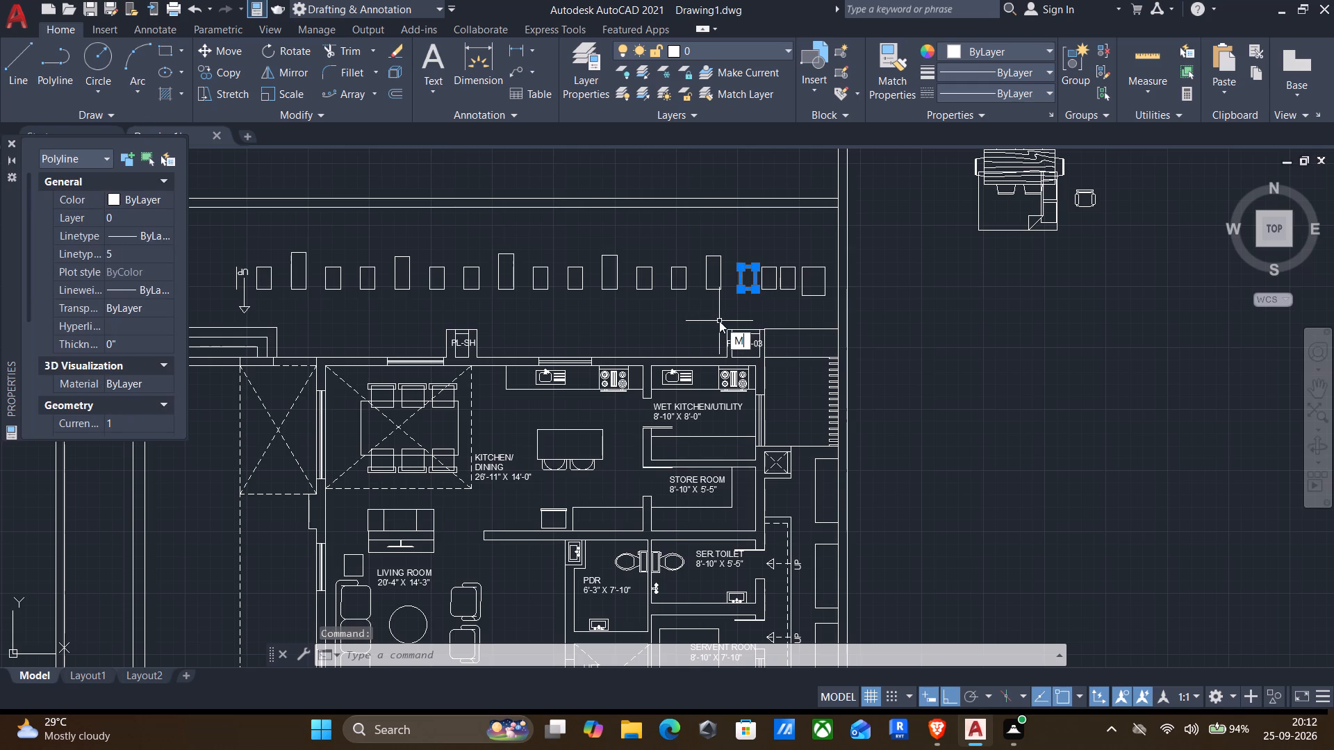
key(Return)
scroll(716, 323, up, 3)
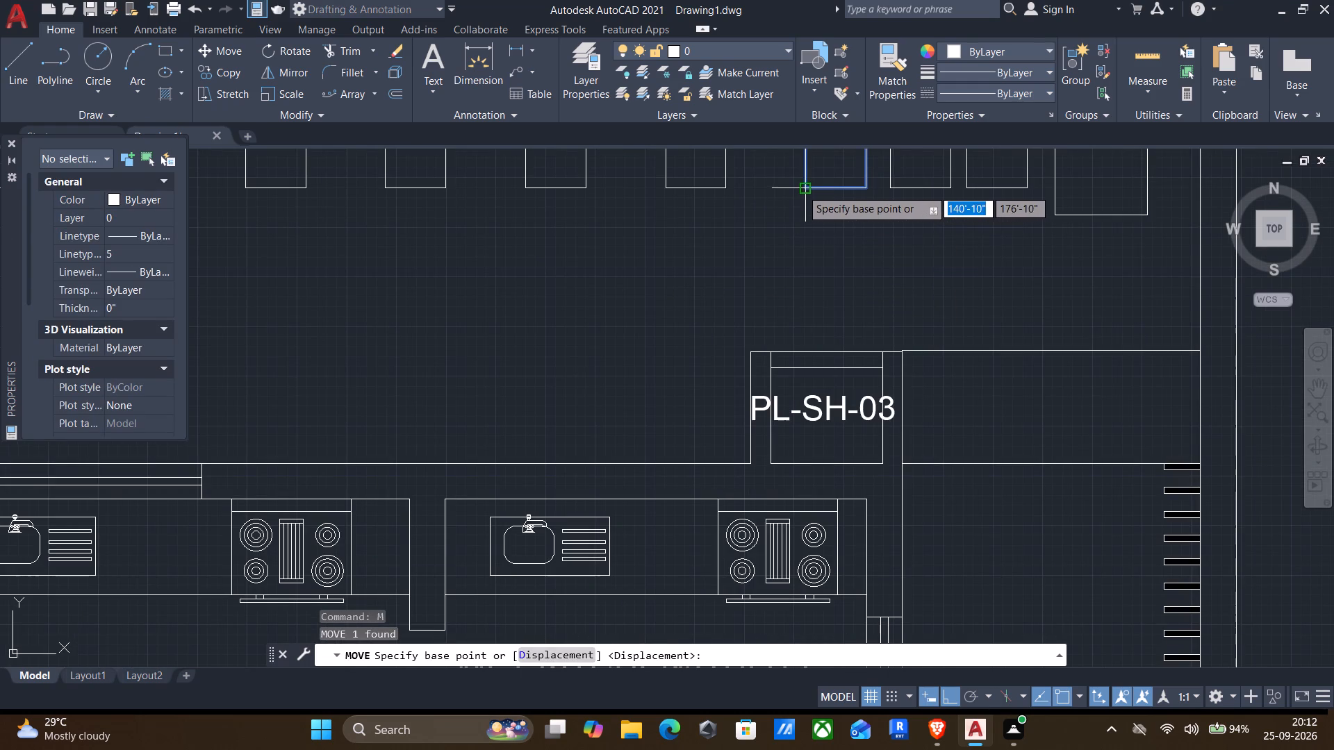
click(803, 189)
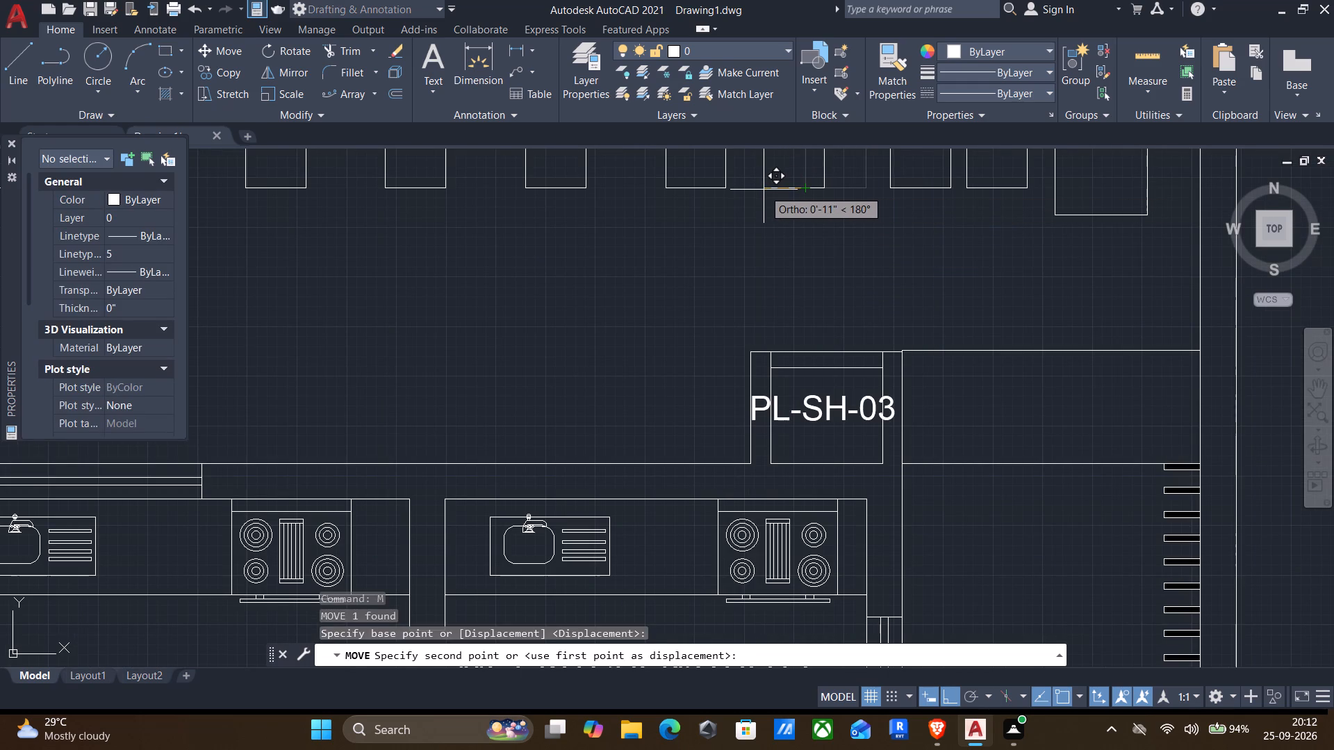
click(770, 187)
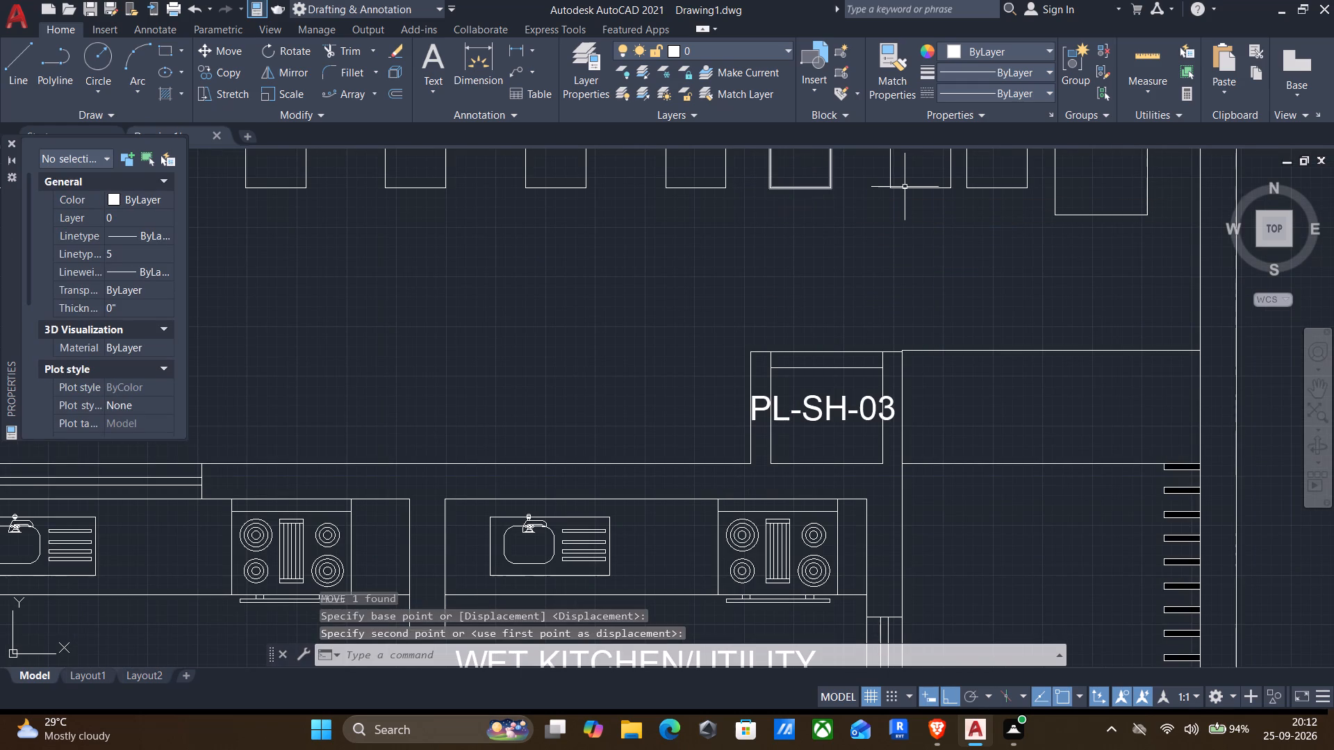
Delete the small paving rectangle directly west of the large square at the row's east end.
click(907, 188)
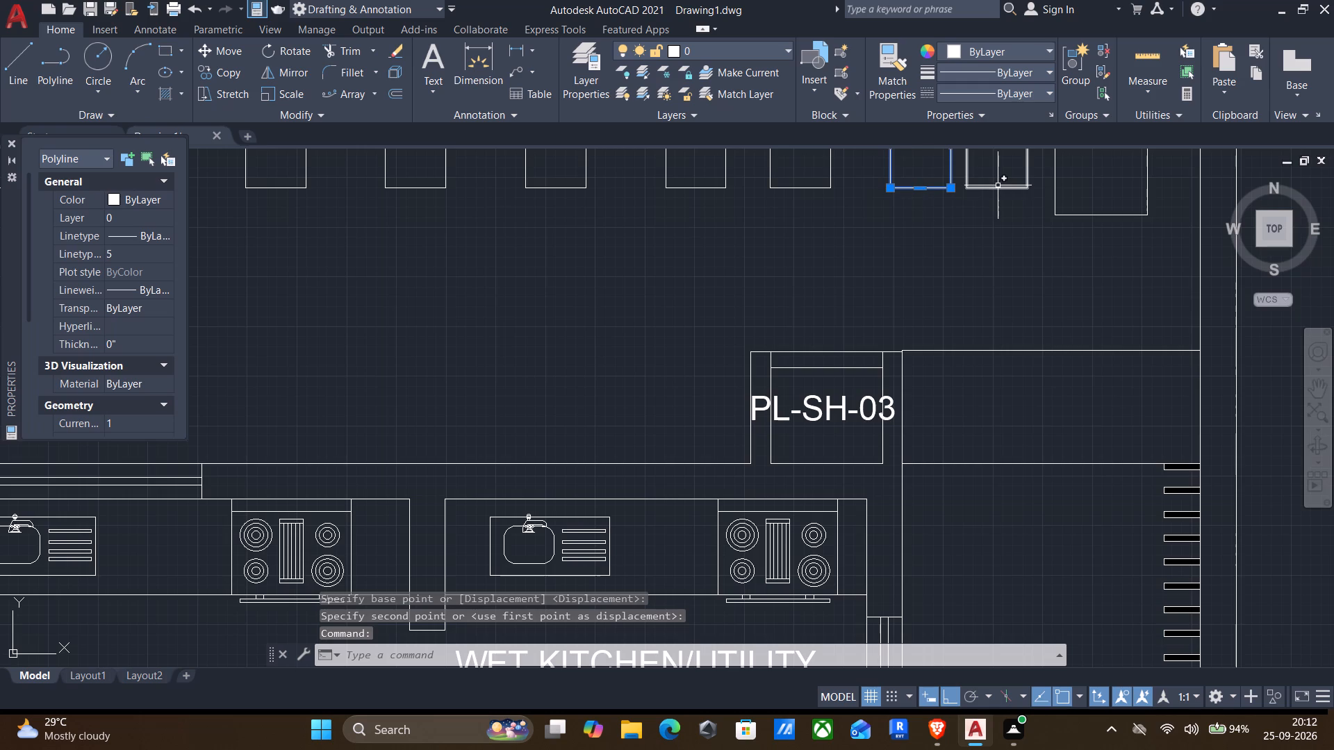
key(Escape)
click(998, 185)
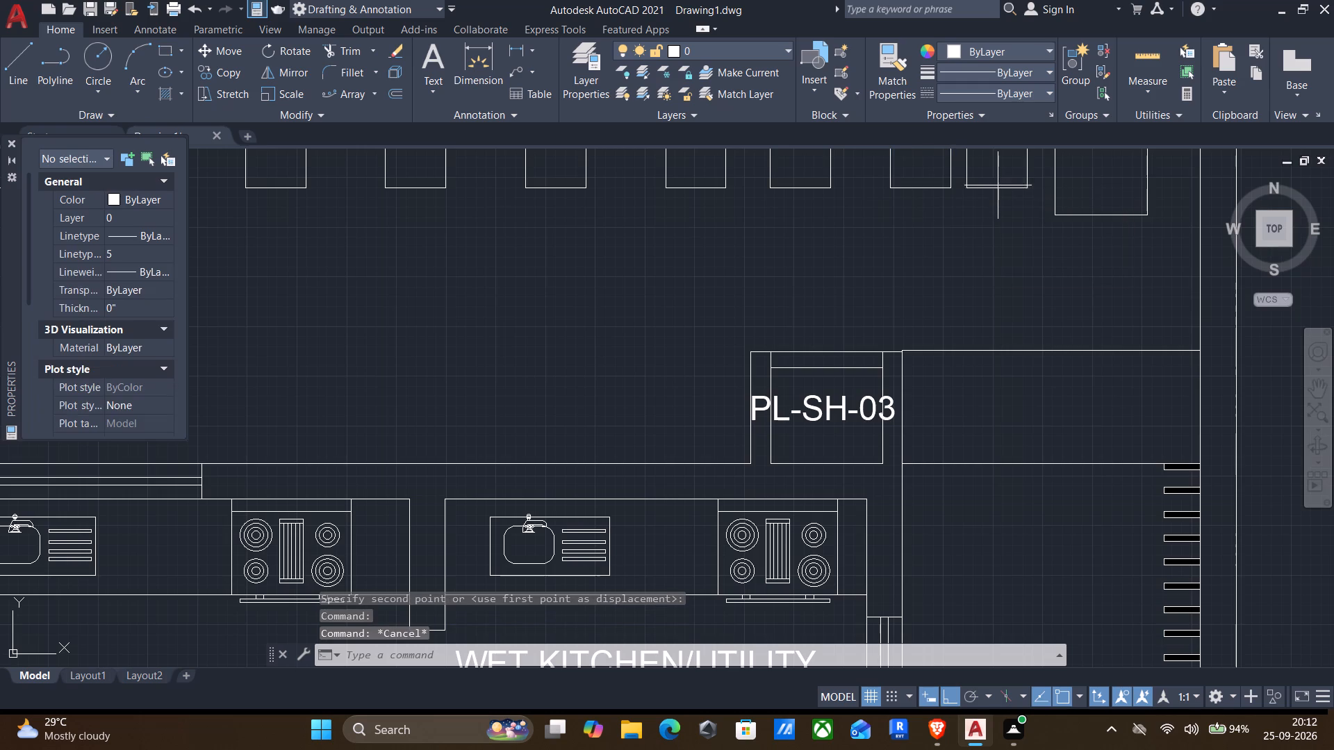
click(1010, 232)
drag(1010, 221, 1009, 215)
click(1002, 180)
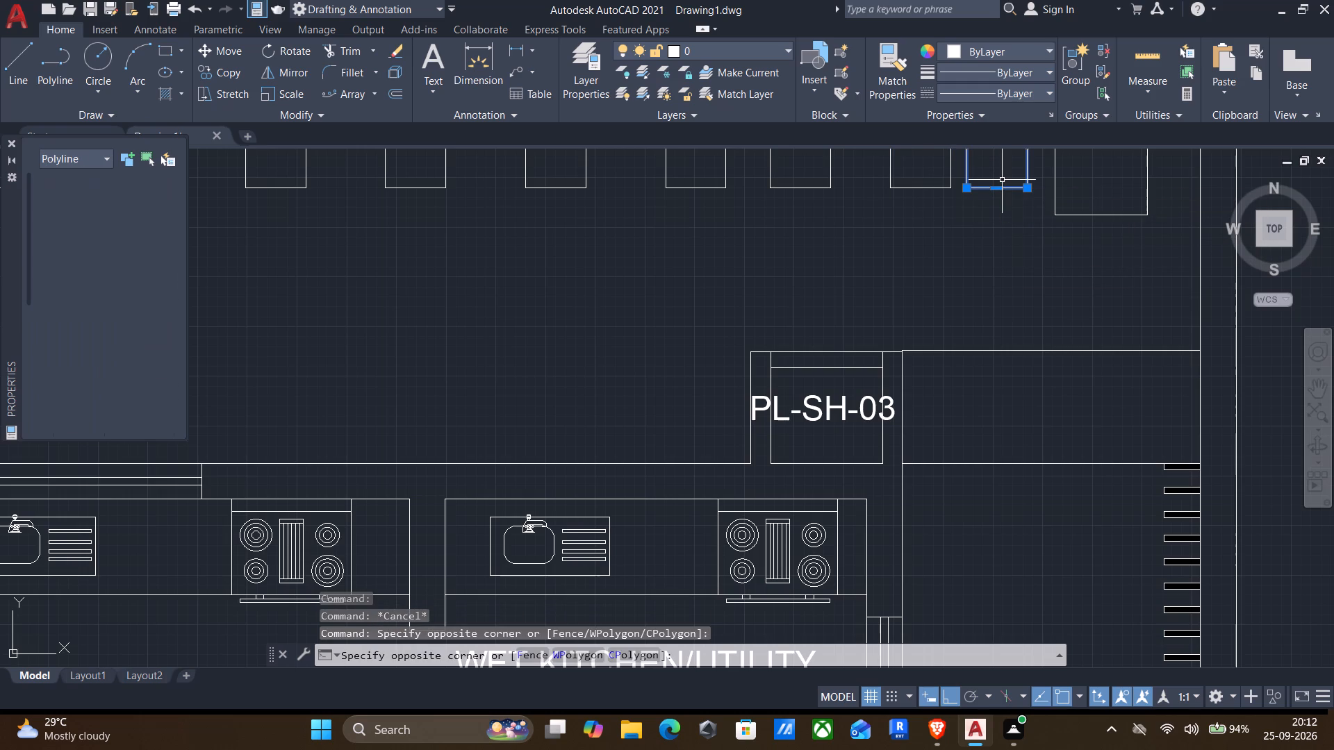
key(Delete)
Move the small paving rectangle nearest the large square slightly east, keeping it aligned with the row north of the house.
click(940, 183)
click(939, 215)
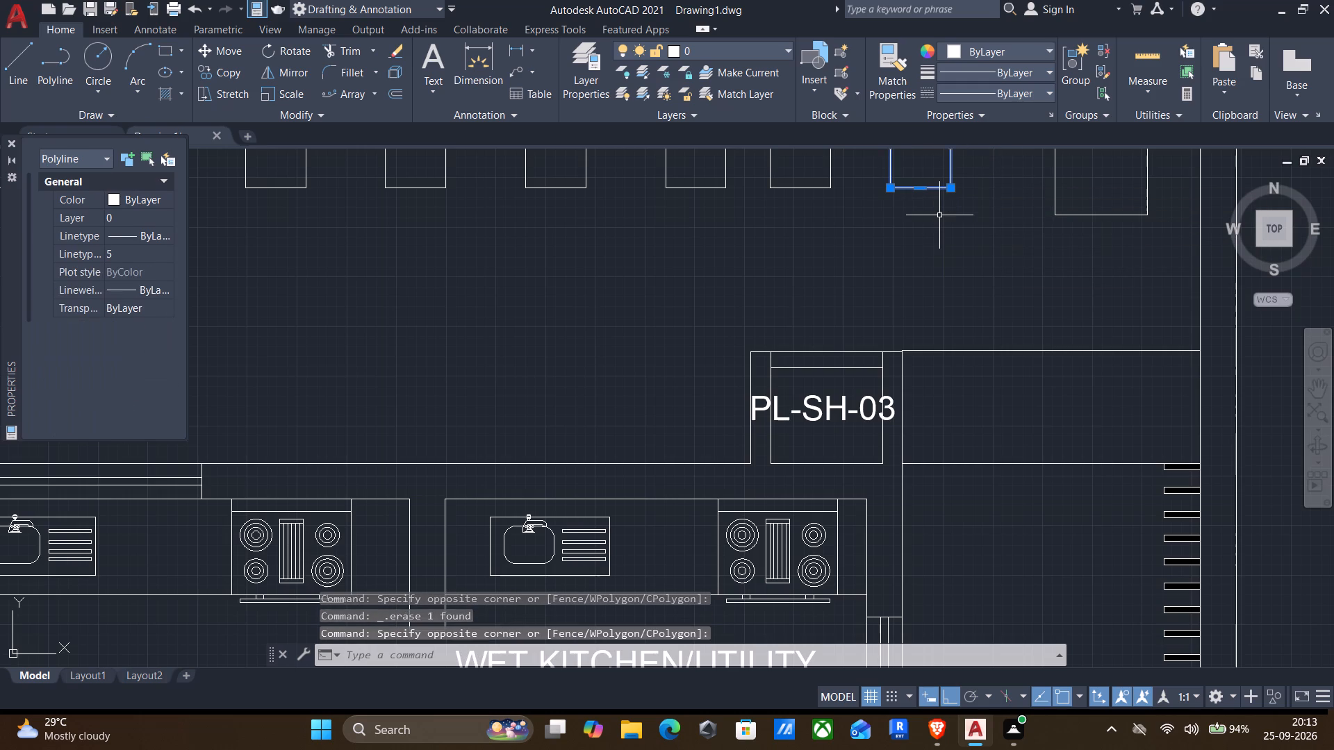
key(m)
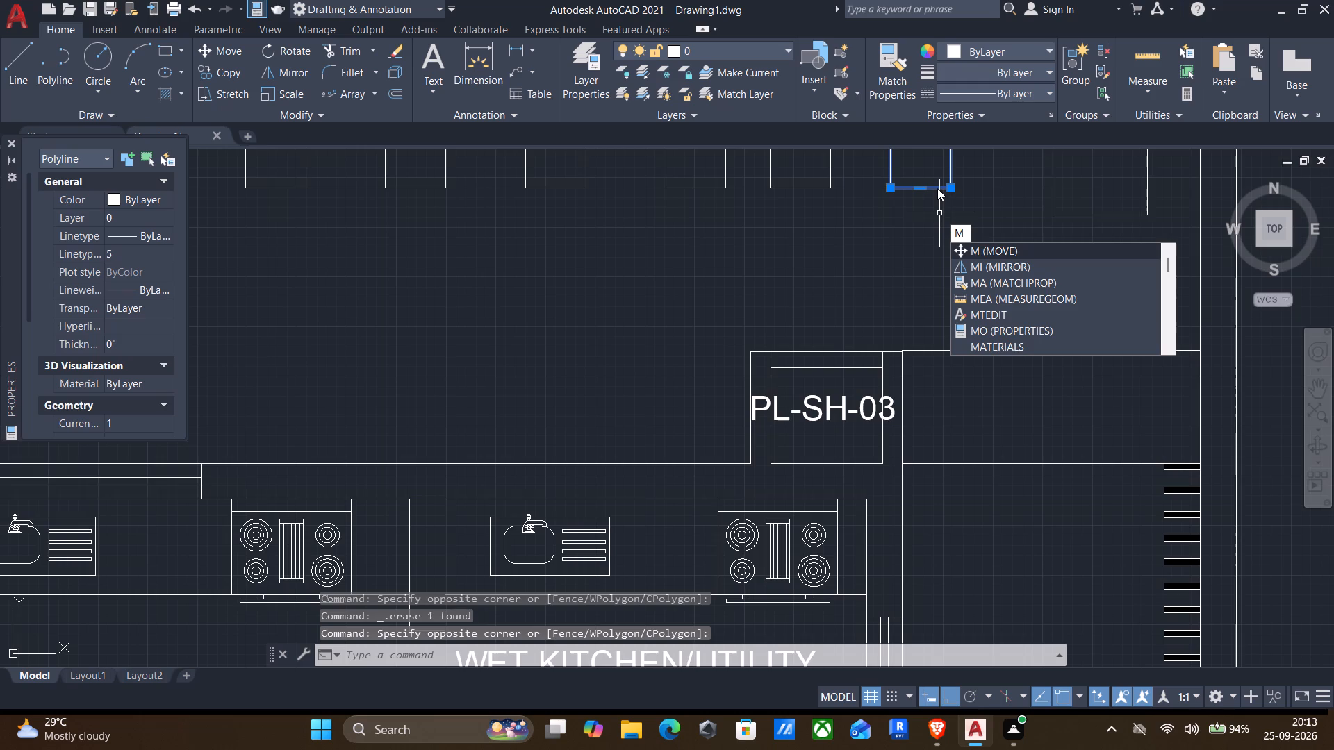
key(Return)
click(950, 184)
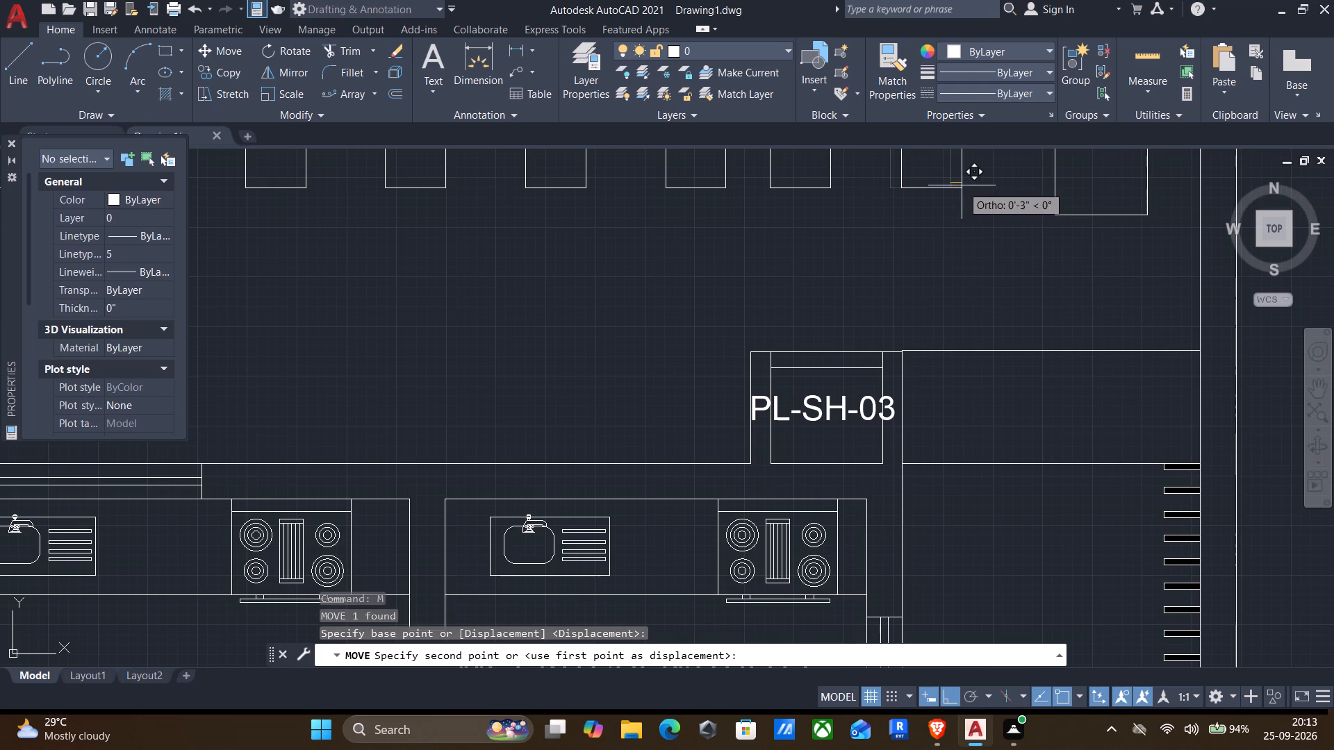
click(966, 185)
Move the neighbouring small paving rectangle to the west about 6 inches east along the row to even out the gaps.
click(864, 201)
click(814, 178)
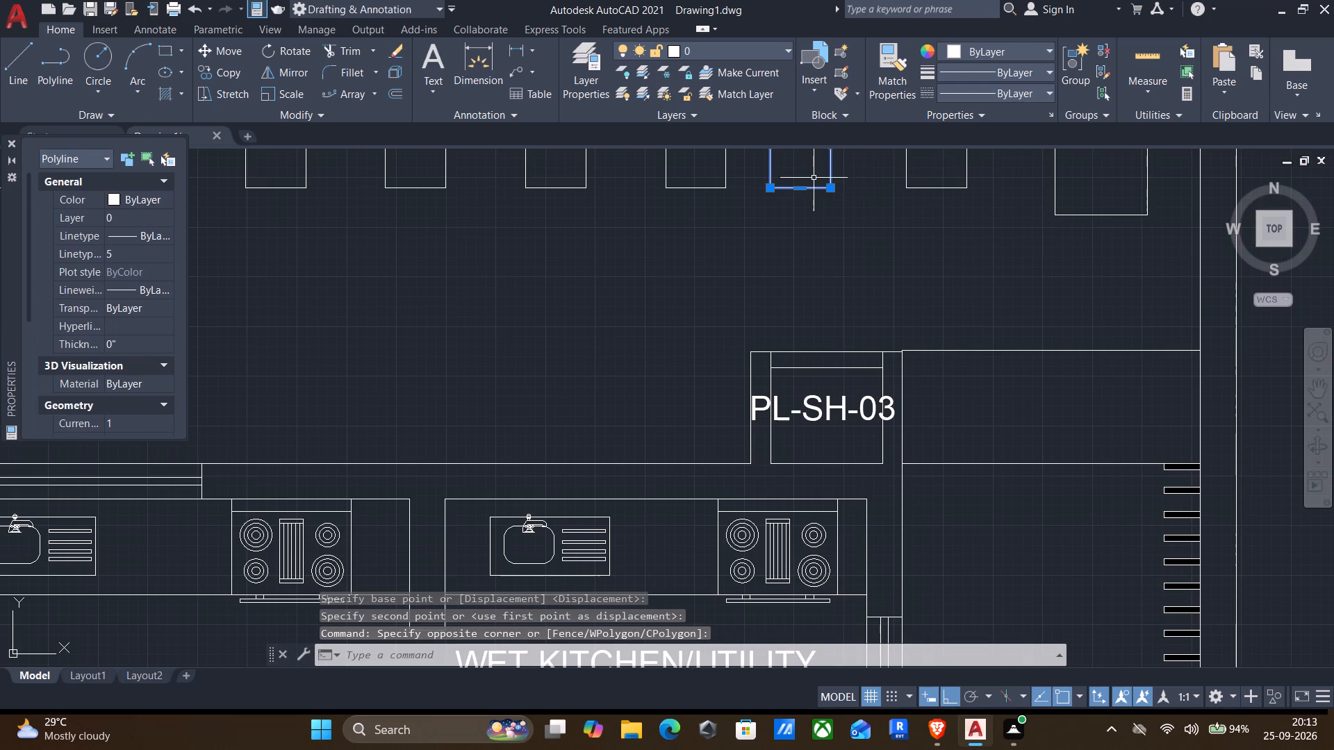
key(m)
key(Return)
click(827, 187)
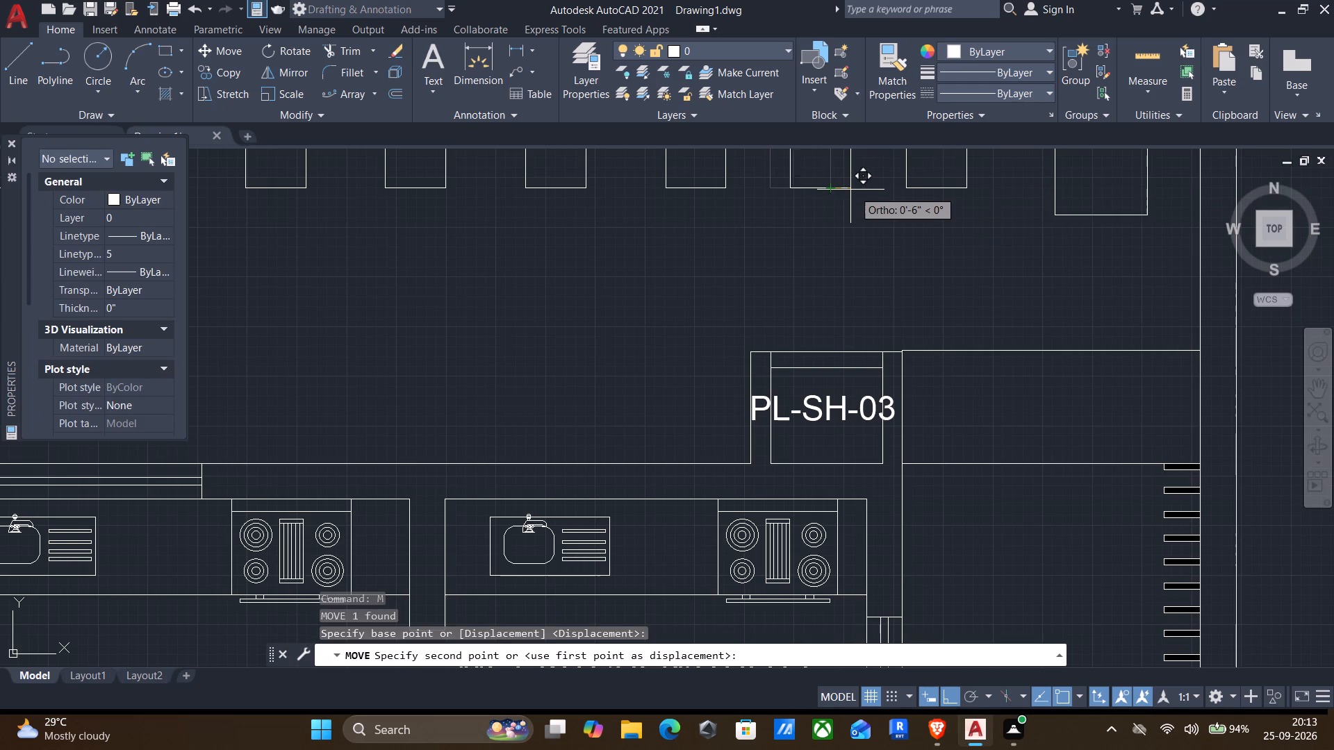
click(850, 187)
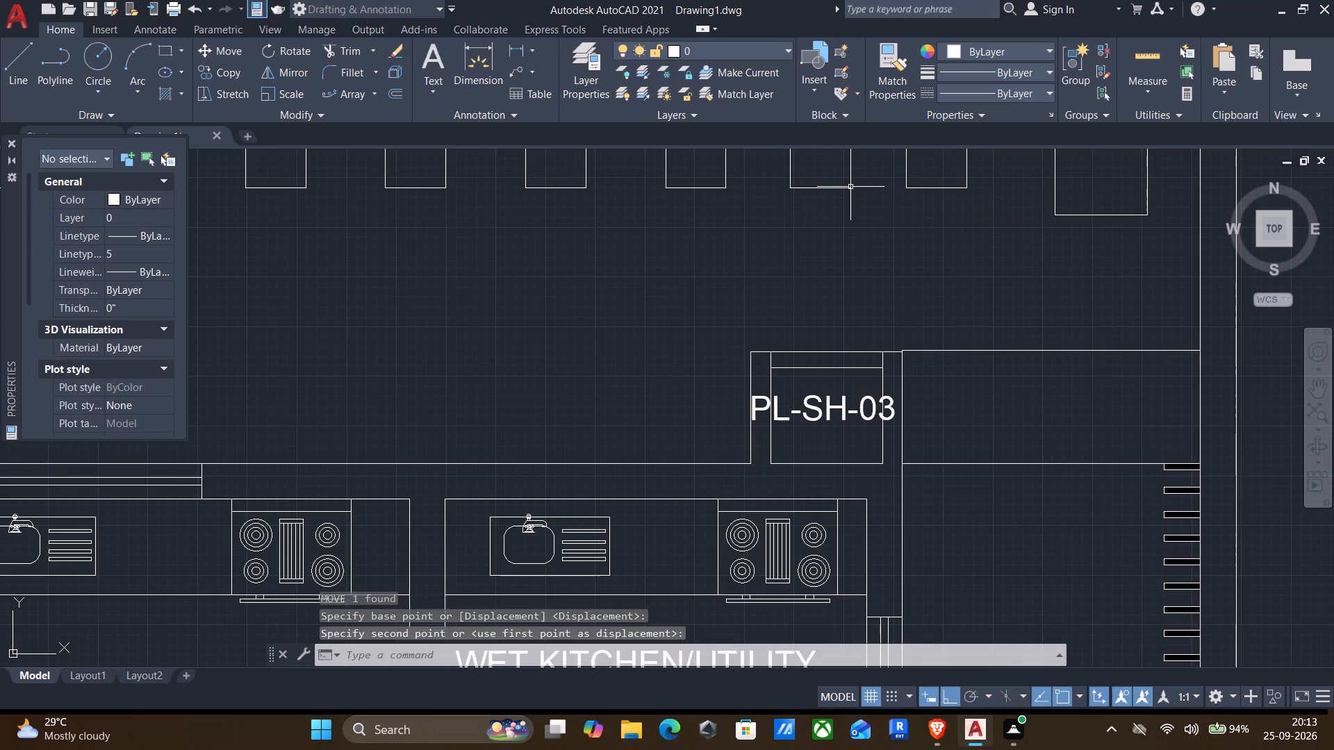
Delete the stray short vertical line beside the UP arrow at the west end of the paving row.
scroll(850, 190, down, 2)
middle_drag(846, 206, 896, 262)
middle_drag(758, 255, 797, 262)
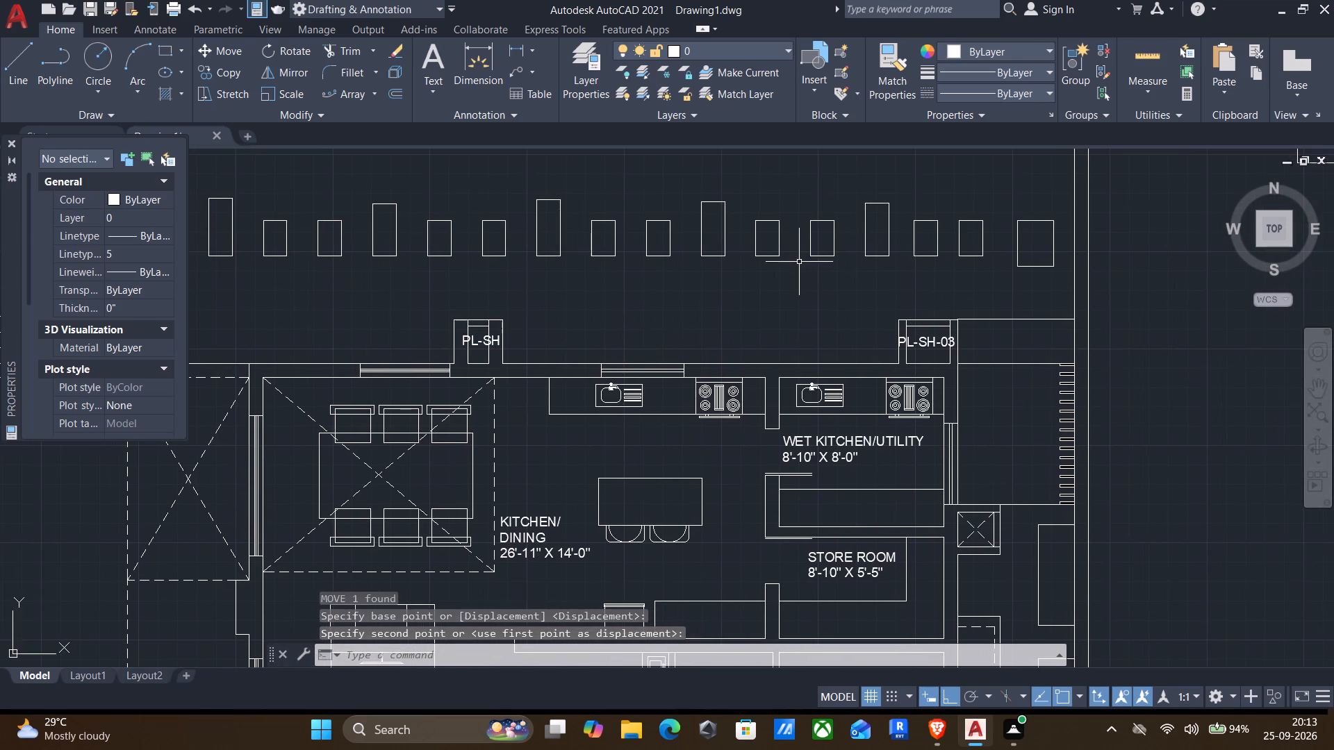
scroll(799, 262, down, 1)
middle_drag(799, 265, 873, 281)
scroll(431, 272, up, 2)
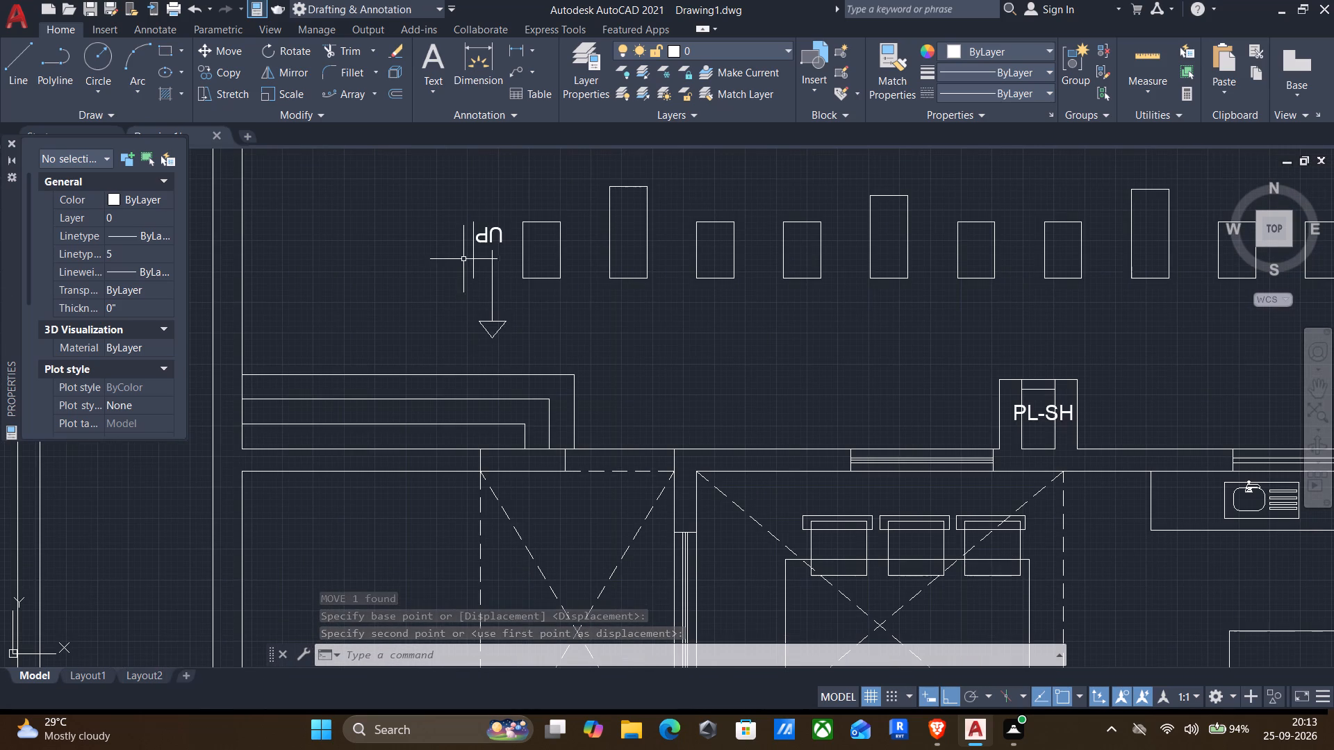
click(474, 258)
key(Delete)
Hatch every paving rectangle in the row north of the house, including the large square, with a solid fill in colour 199,200,202.
scroll(449, 274, down, 2)
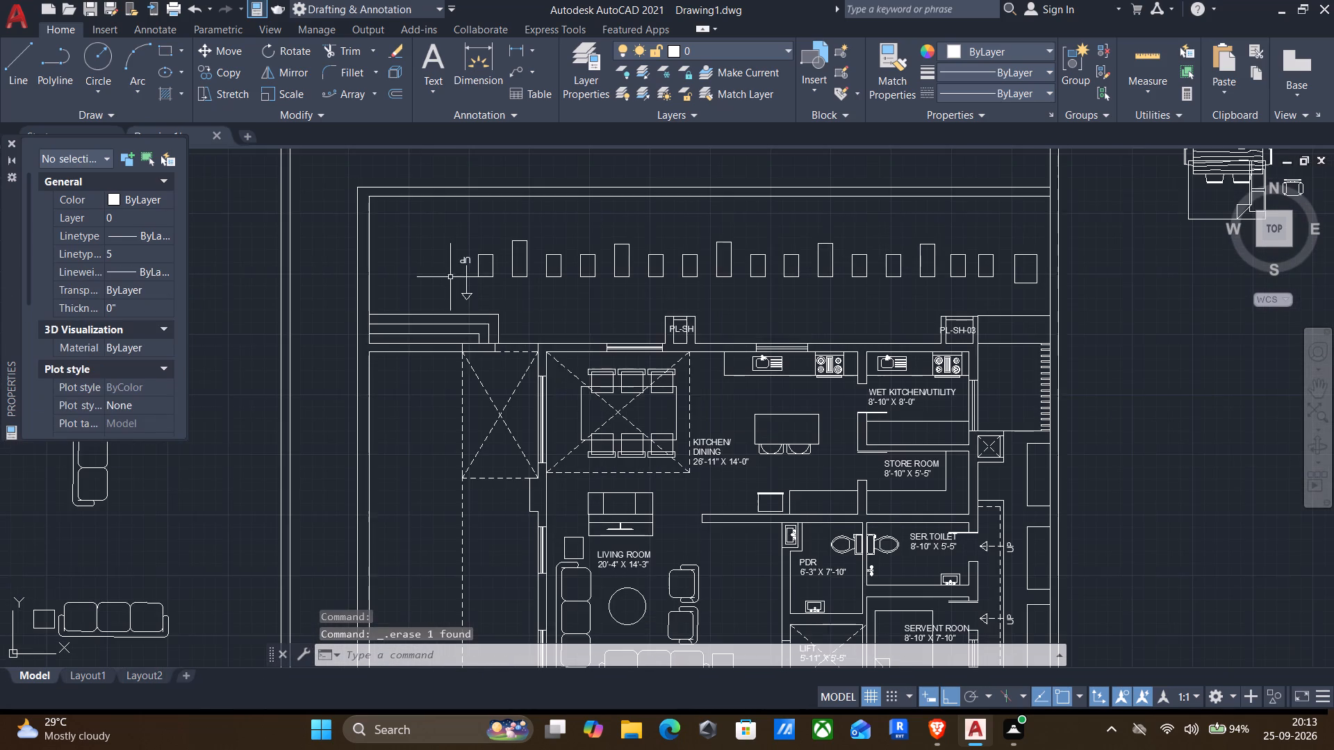
middle_drag(590, 387, 601, 344)
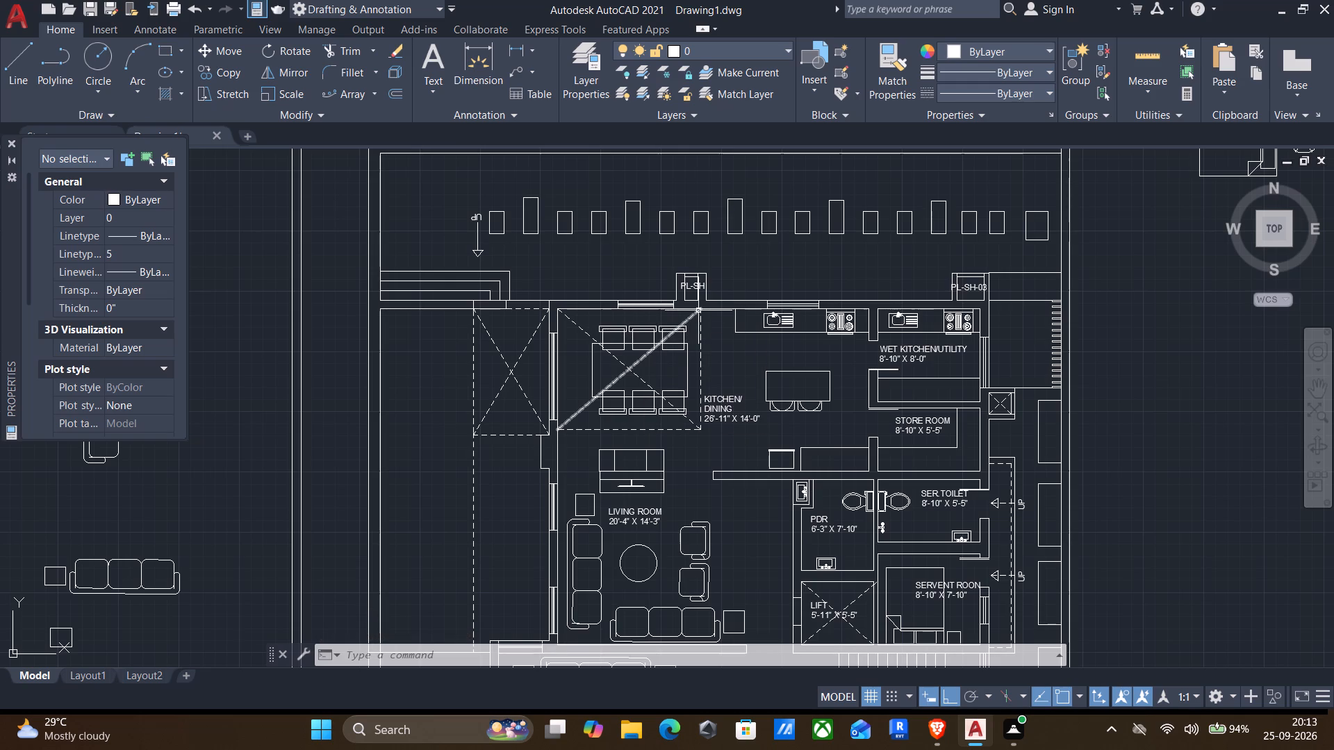
key(h)
key(Return)
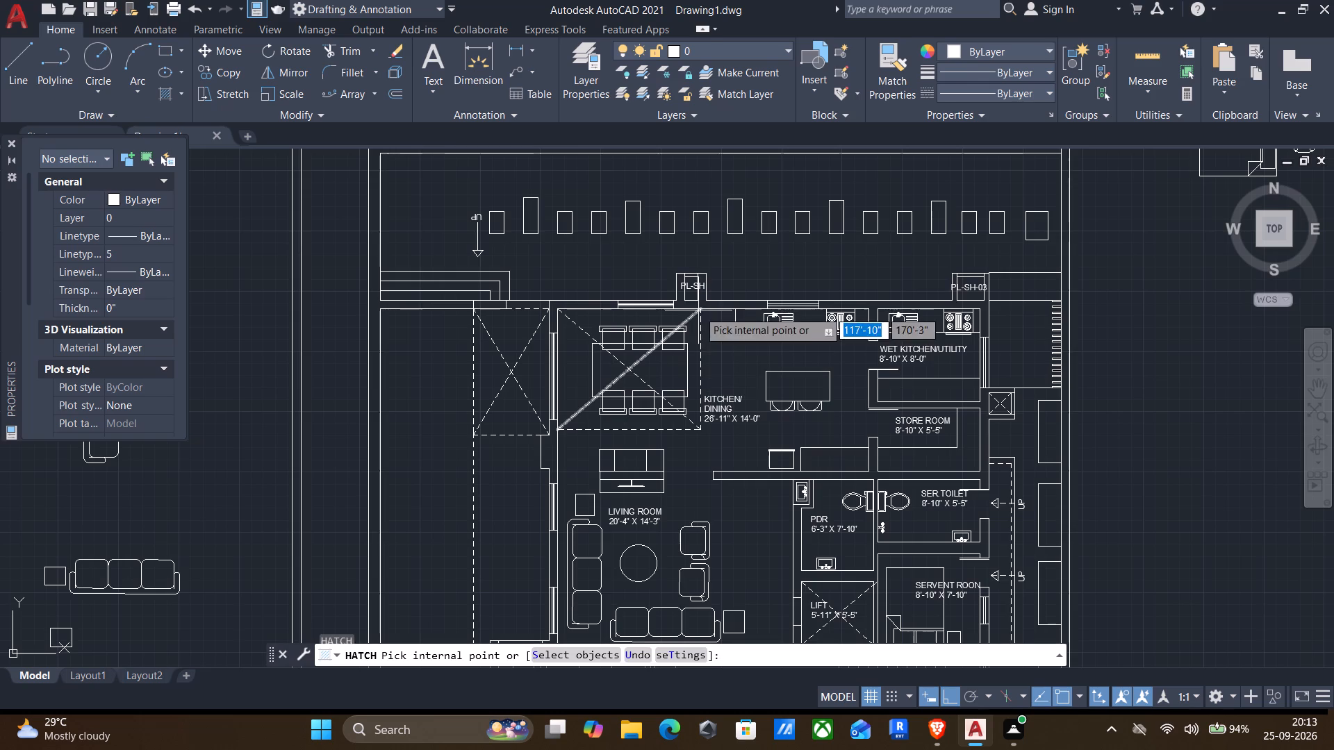
click(513, 74)
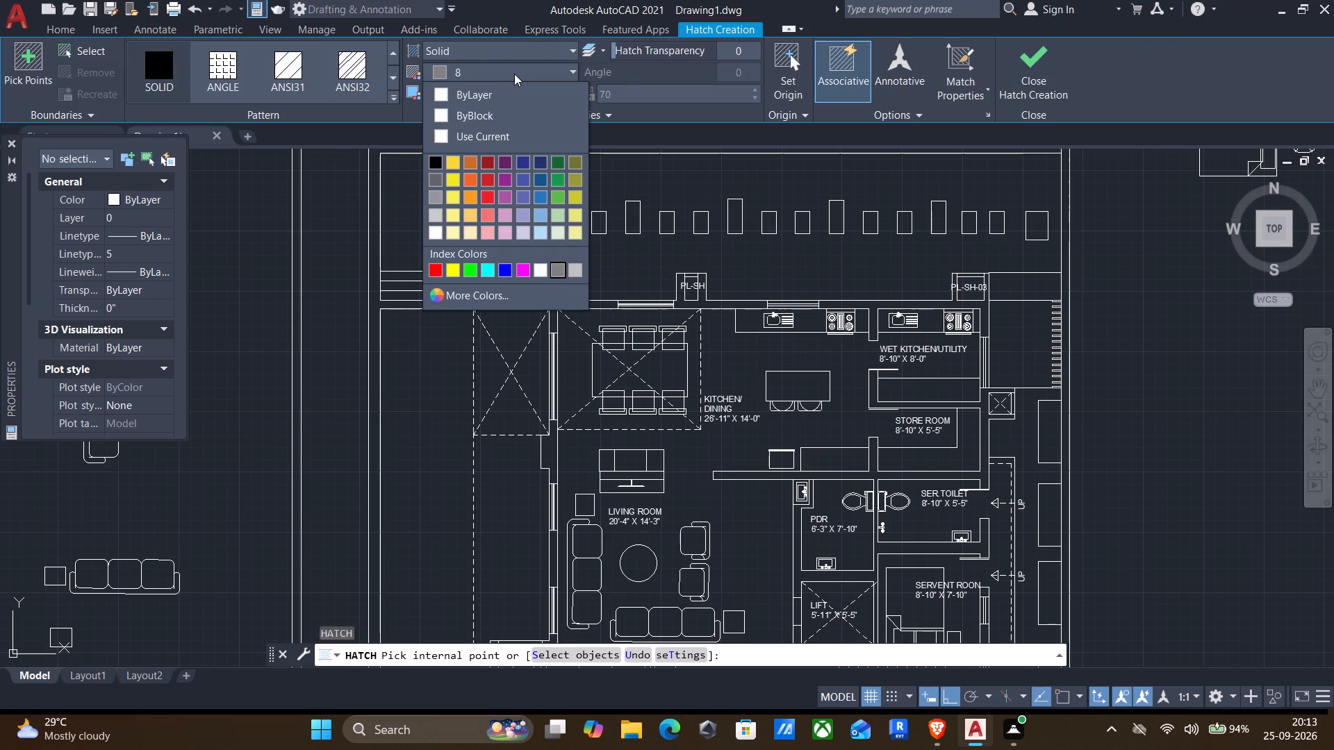
click(439, 218)
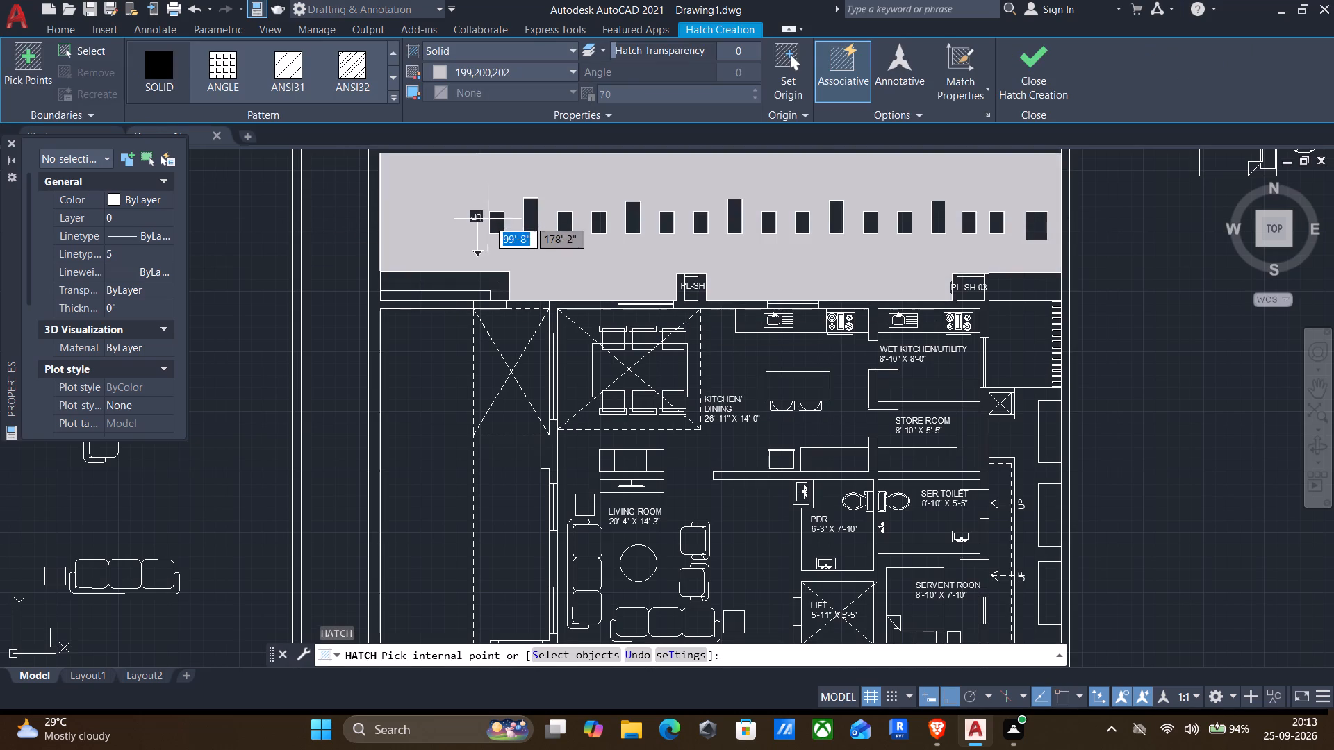
click(500, 219)
click(531, 219)
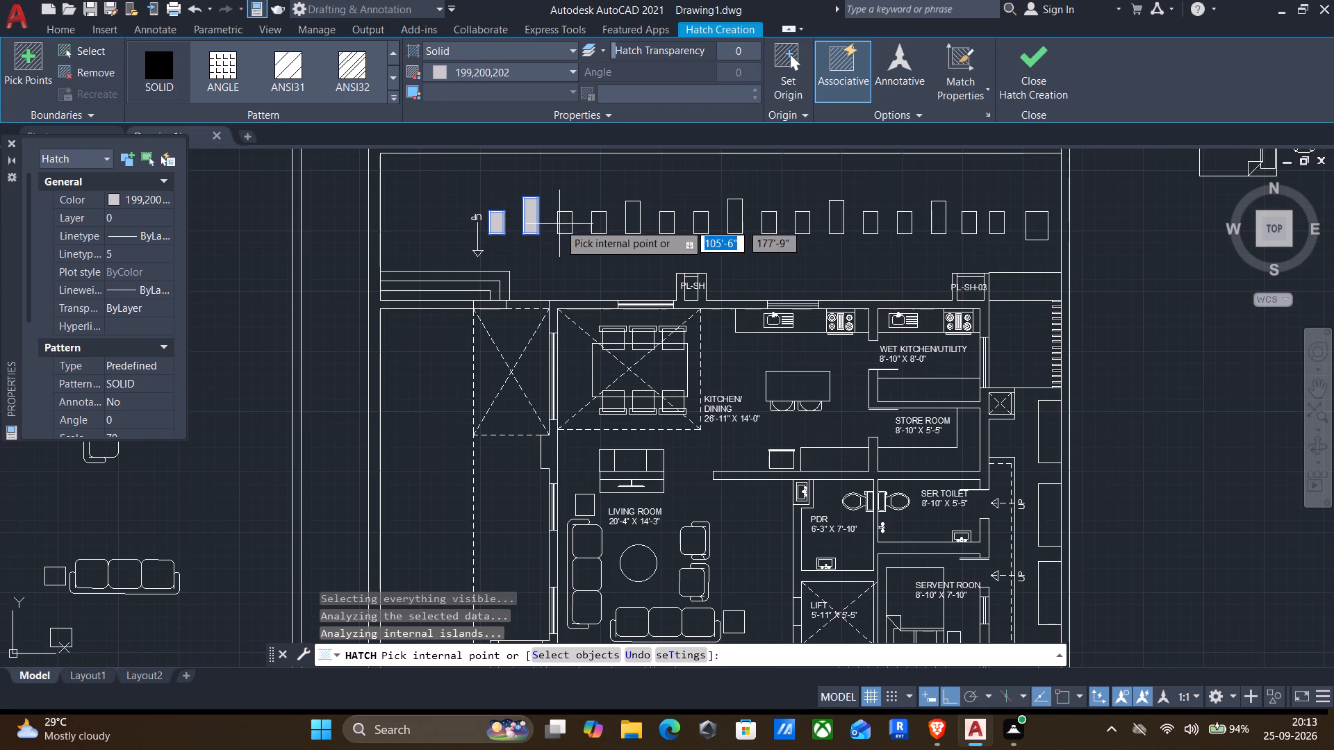
click(560, 224)
click(603, 228)
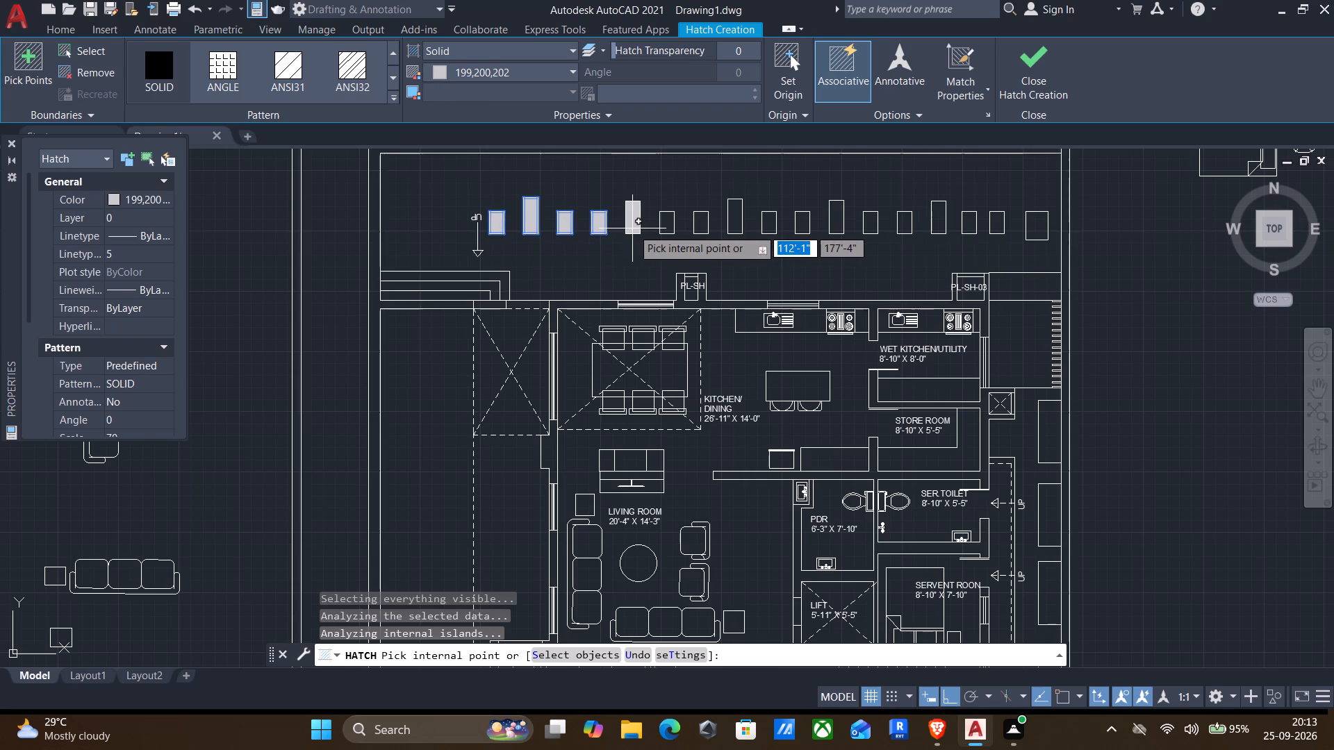
click(632, 228)
click(666, 226)
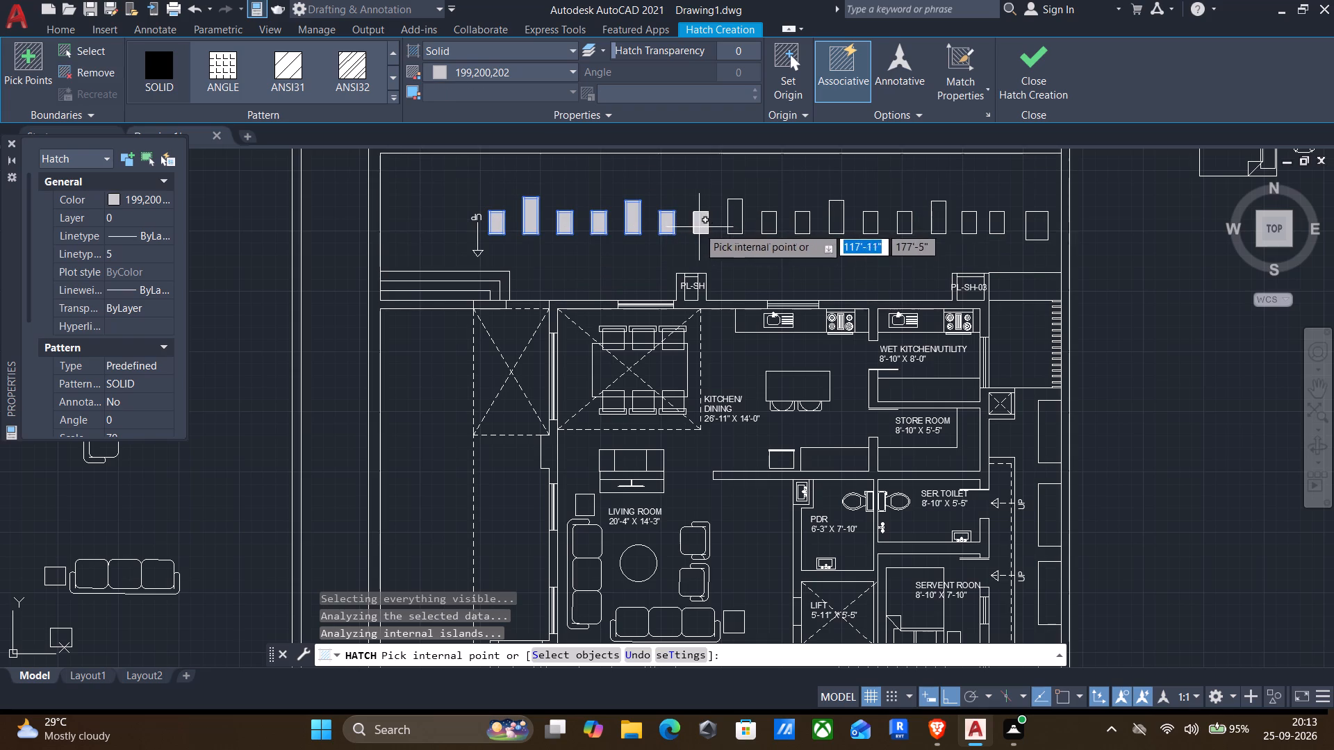
click(696, 226)
click(736, 225)
click(766, 225)
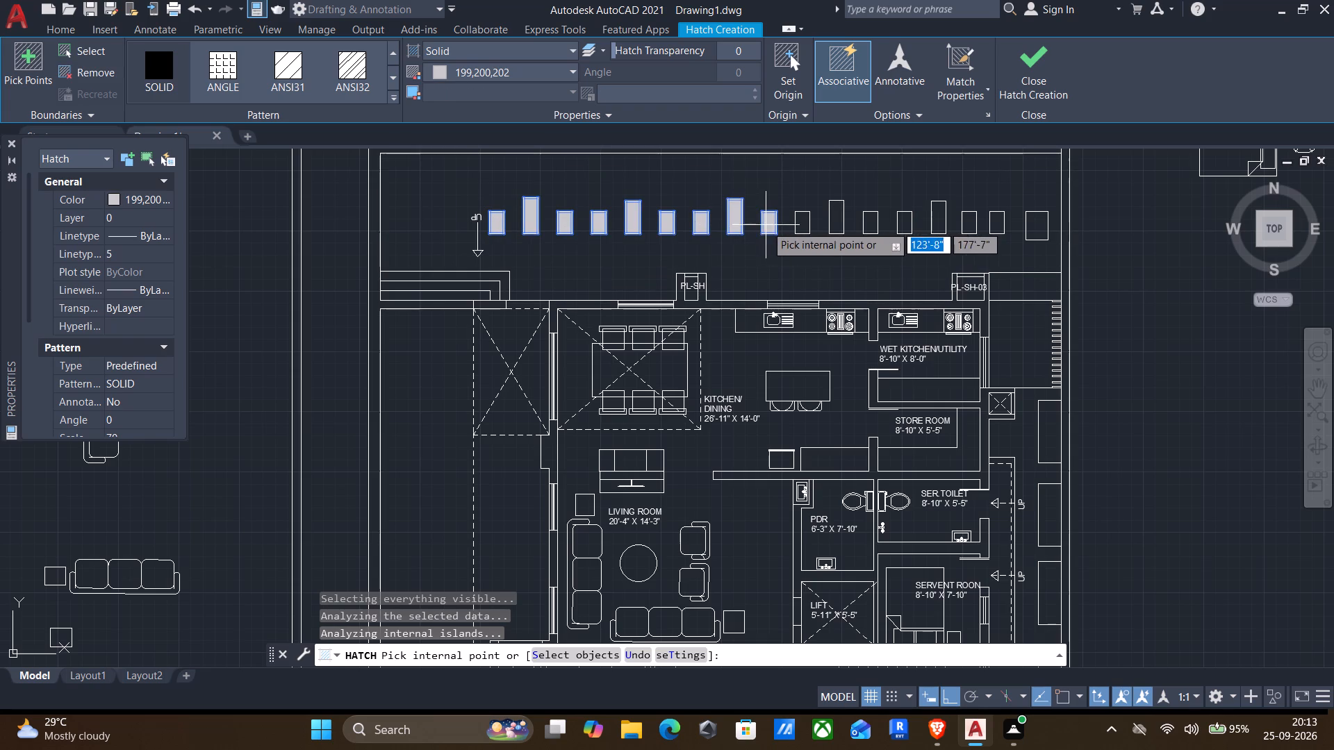
click(799, 224)
click(834, 222)
click(872, 228)
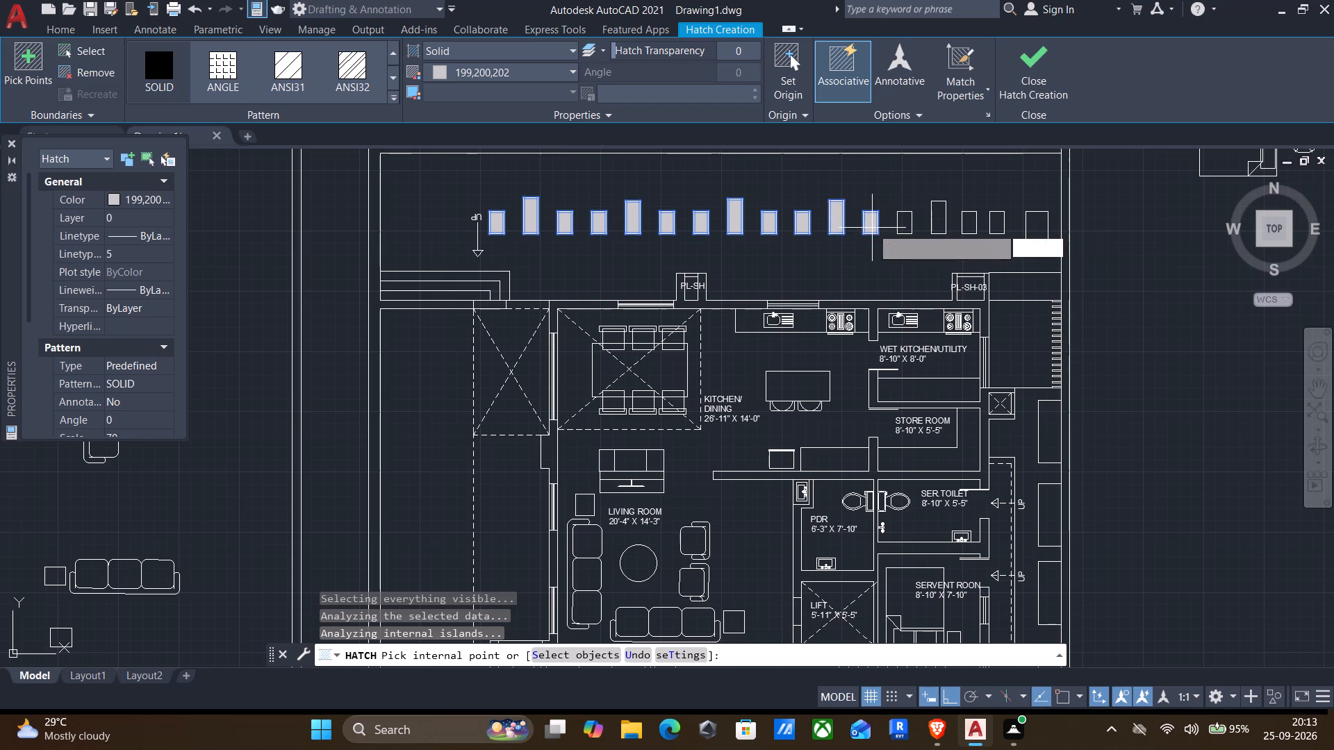
click(899, 228)
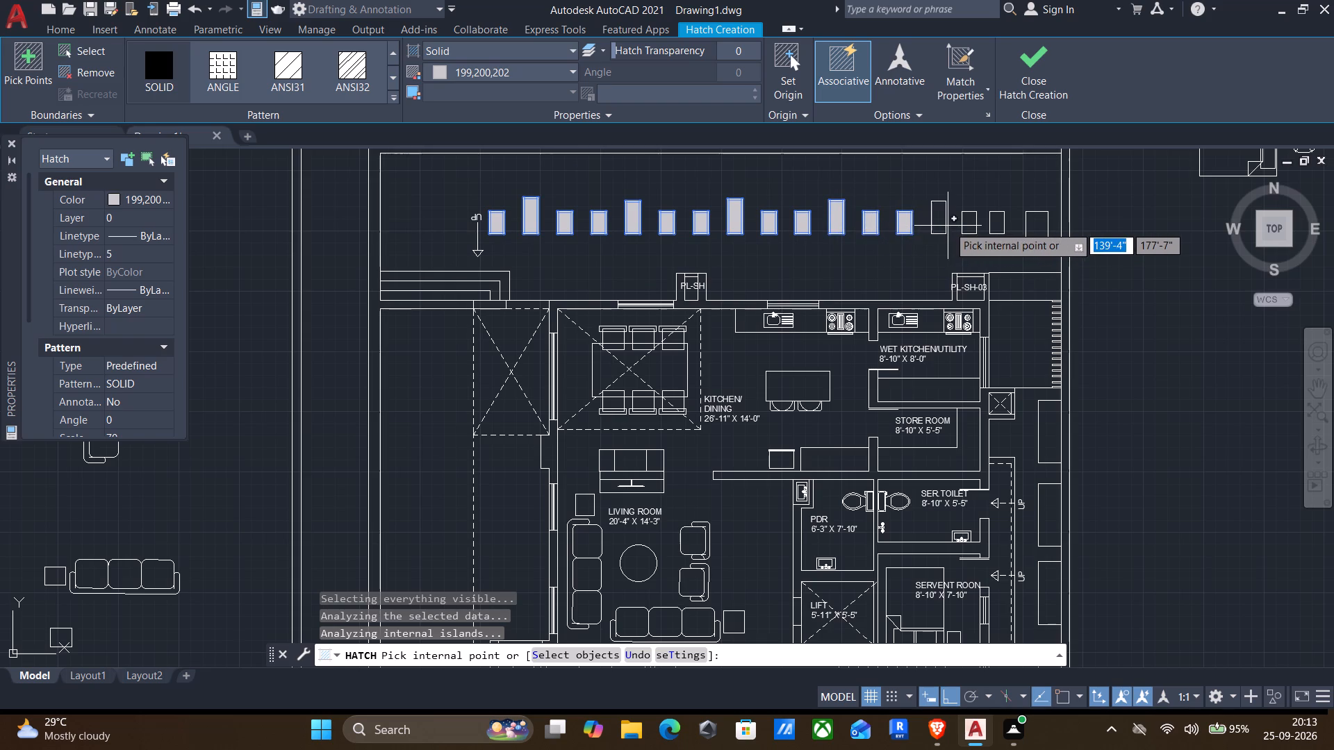
click(936, 226)
click(969, 224)
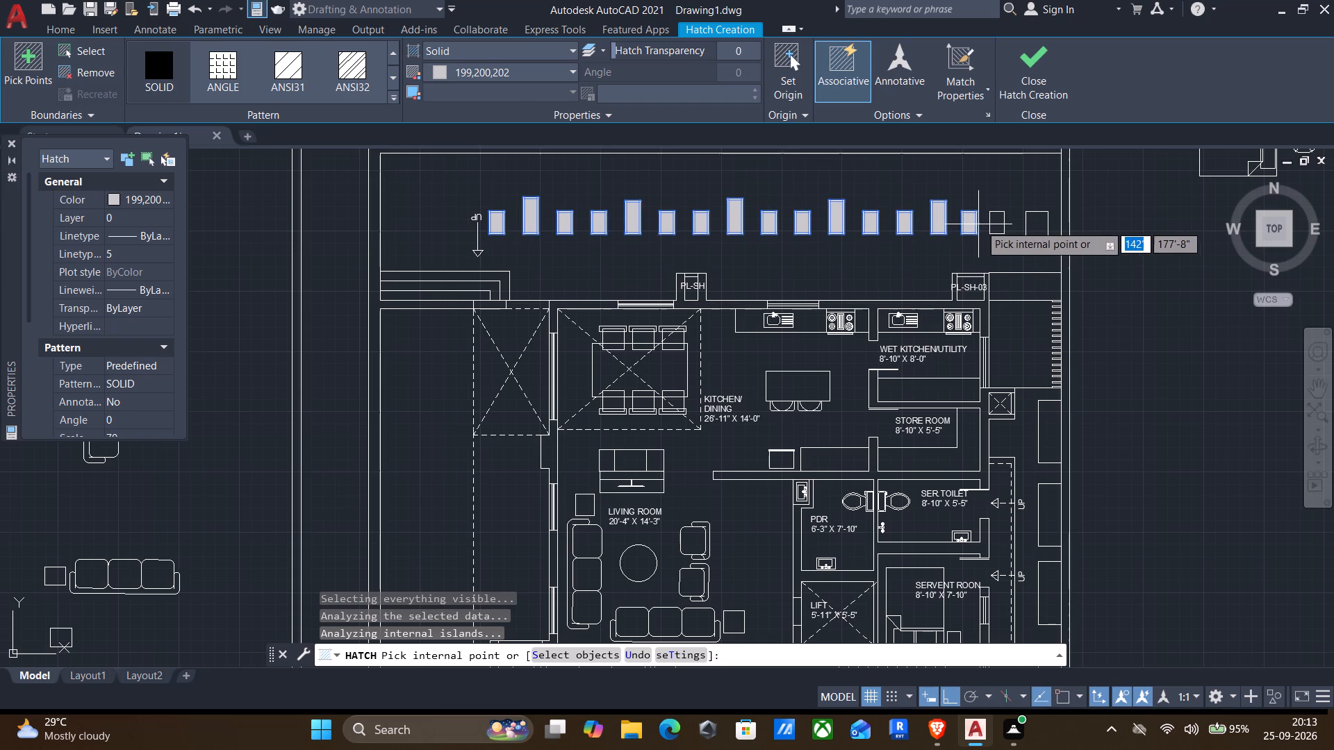
click(993, 226)
click(1037, 230)
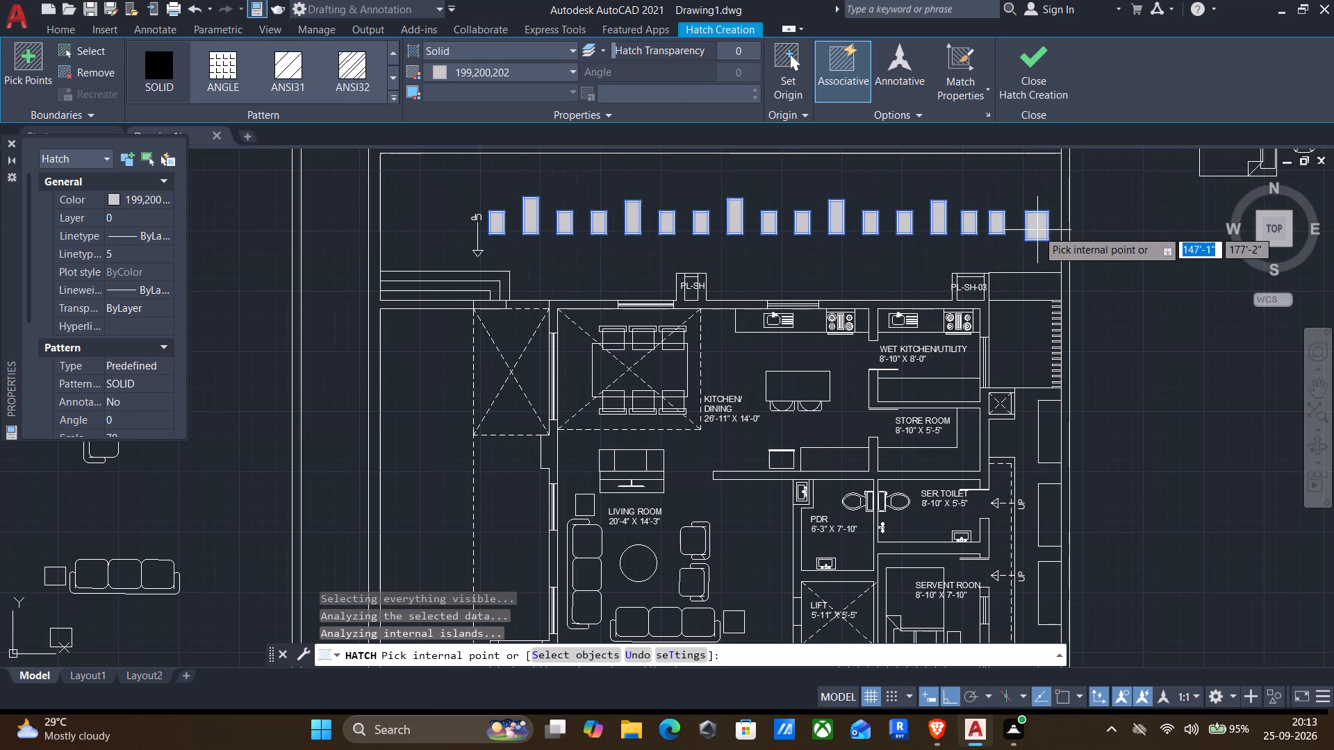
scroll(1032, 243, down, 1)
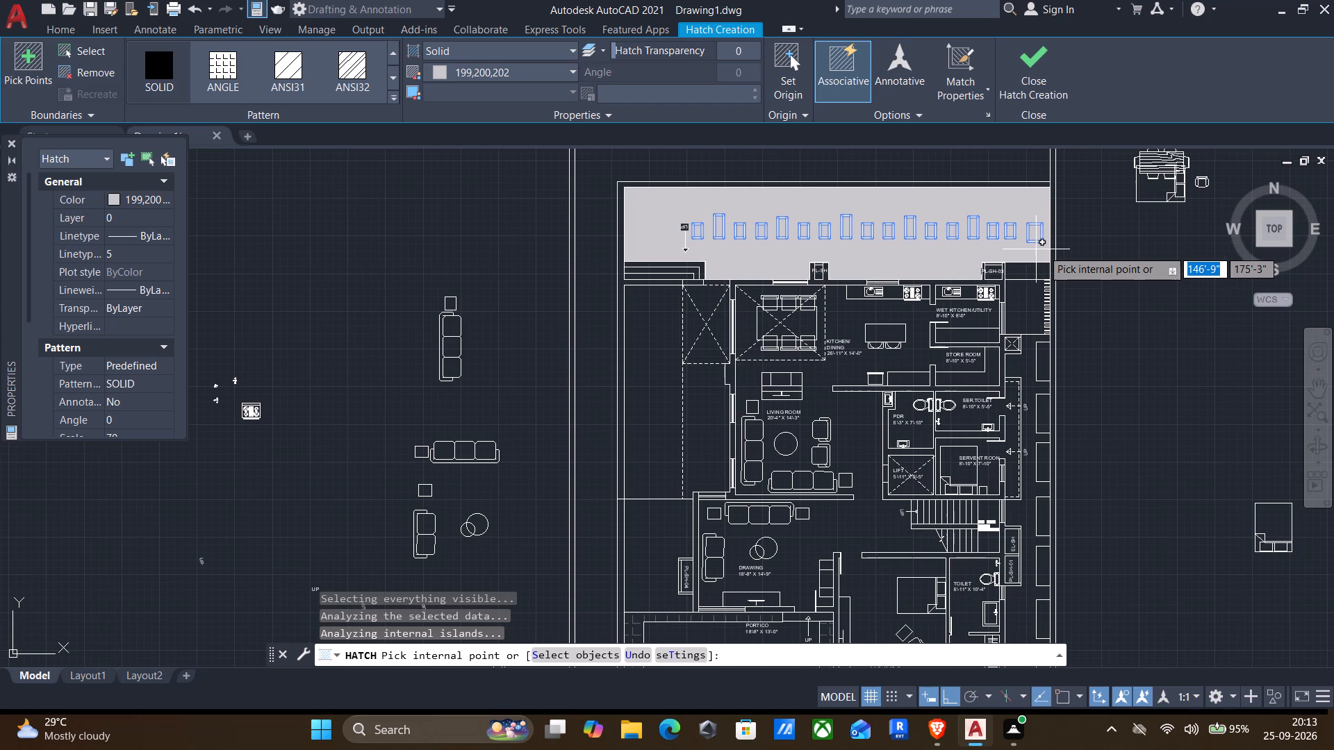
key(Return)
Start a solid hatch in colour 8 and fill the western triangular section of the dining table.
key(h)
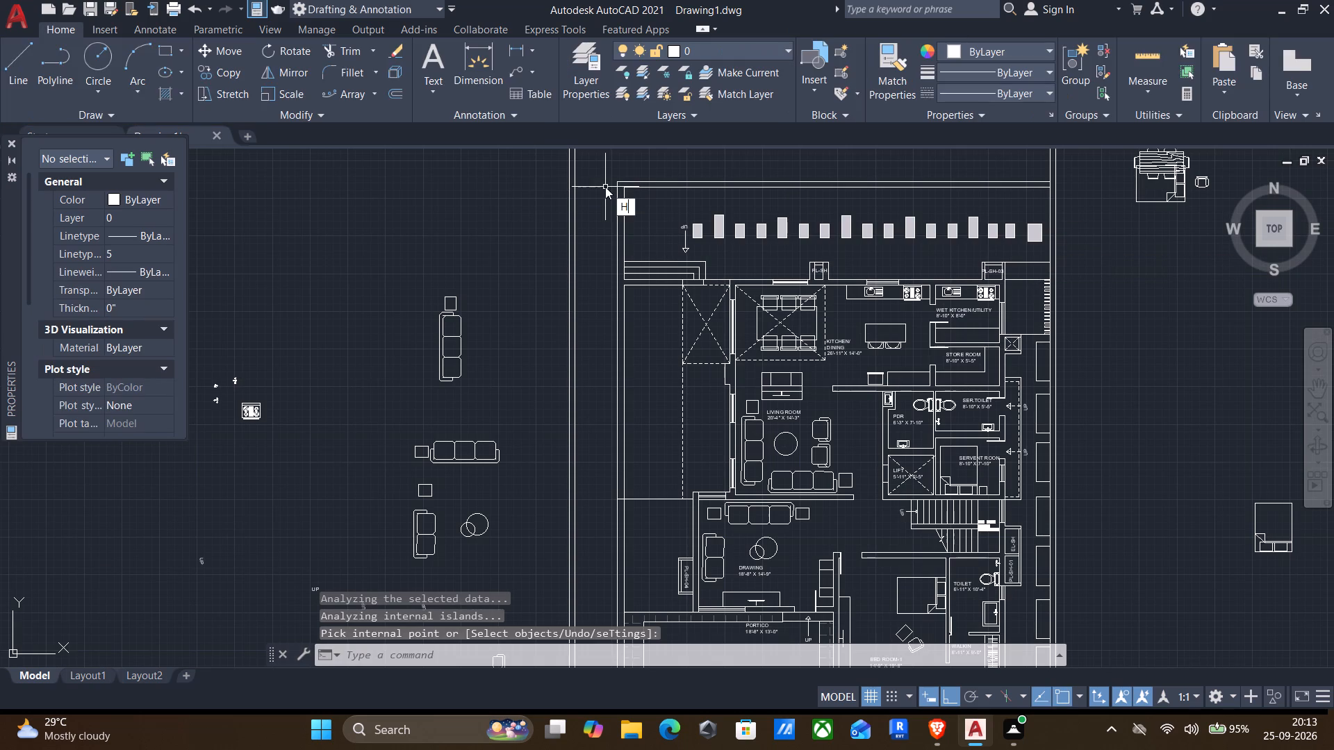
key(Return)
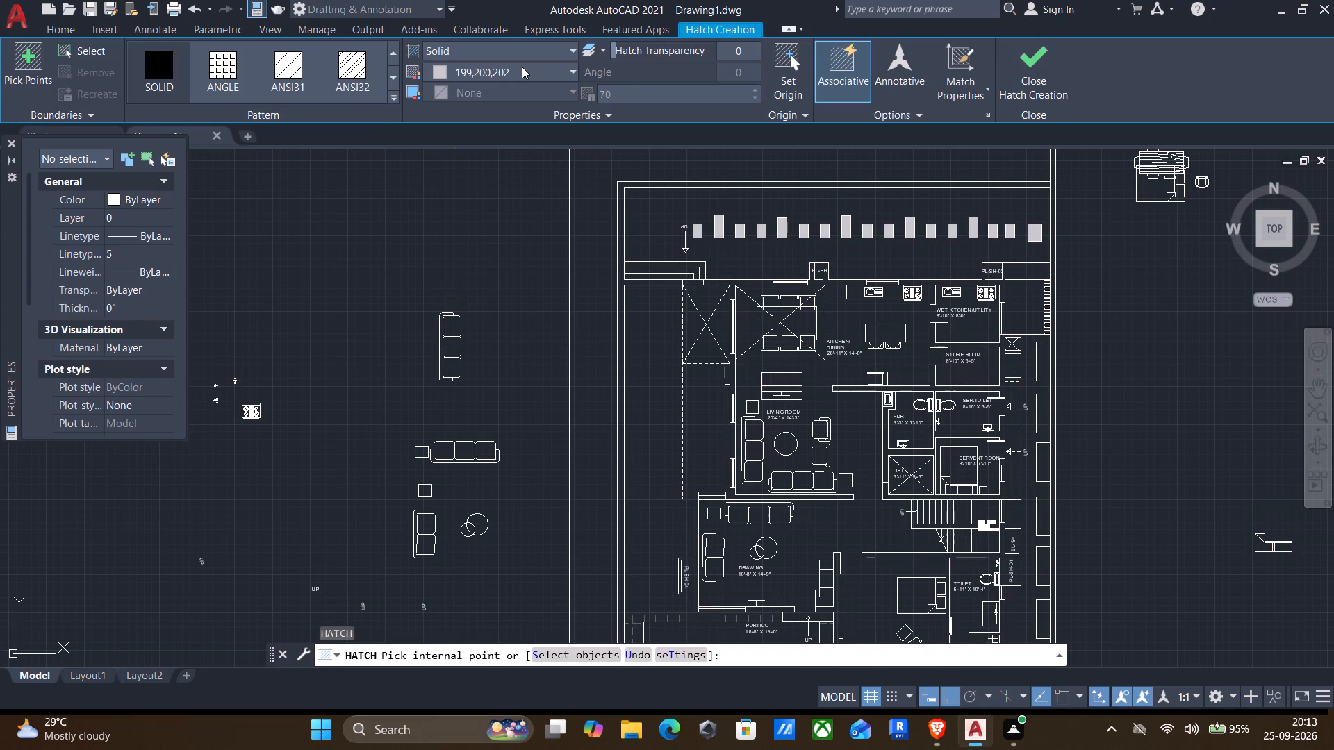
click(522, 80)
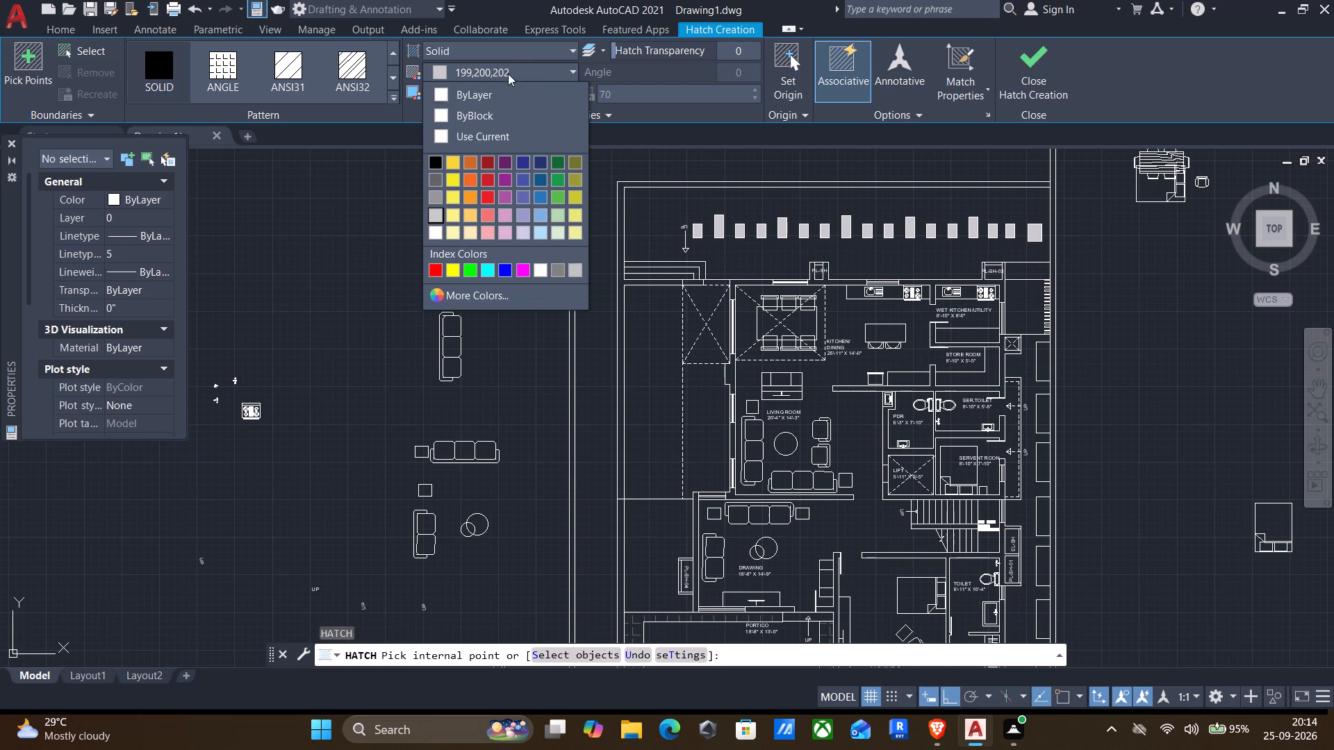
click(554, 271)
scroll(720, 326, up, 2)
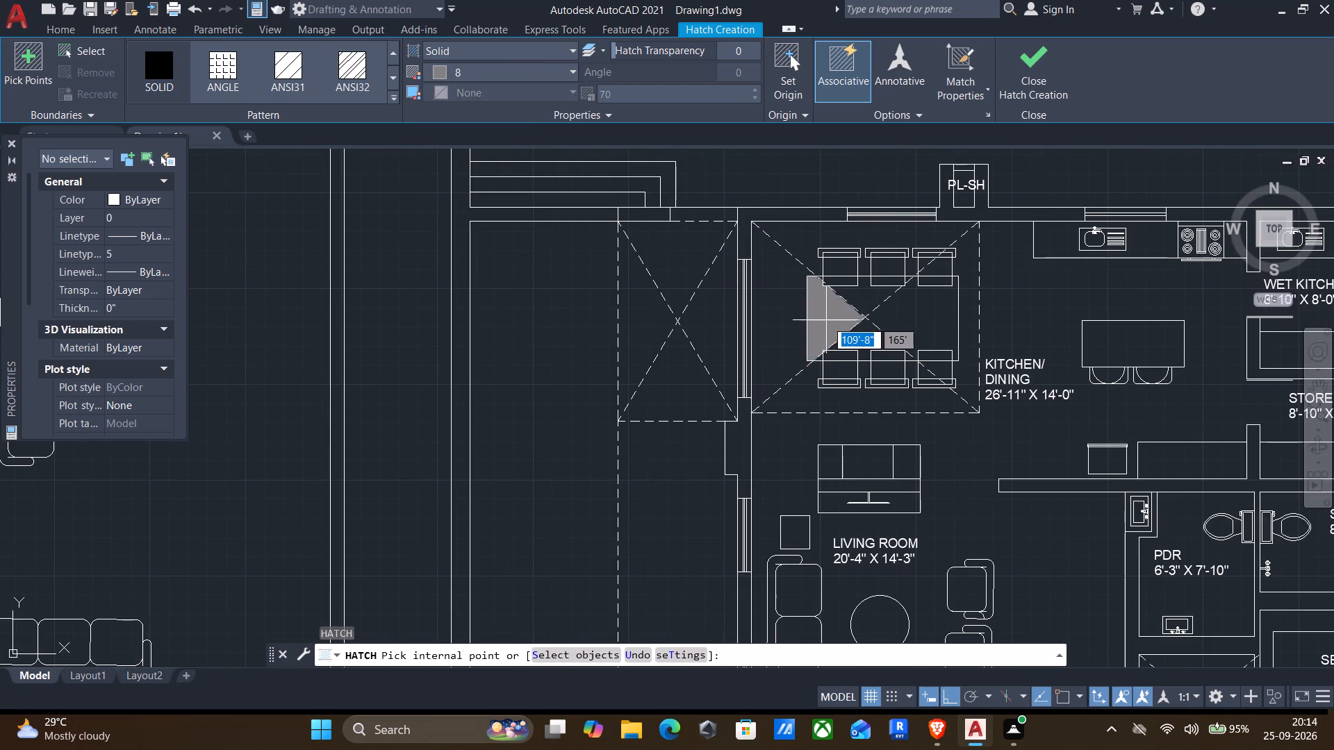
click(827, 321)
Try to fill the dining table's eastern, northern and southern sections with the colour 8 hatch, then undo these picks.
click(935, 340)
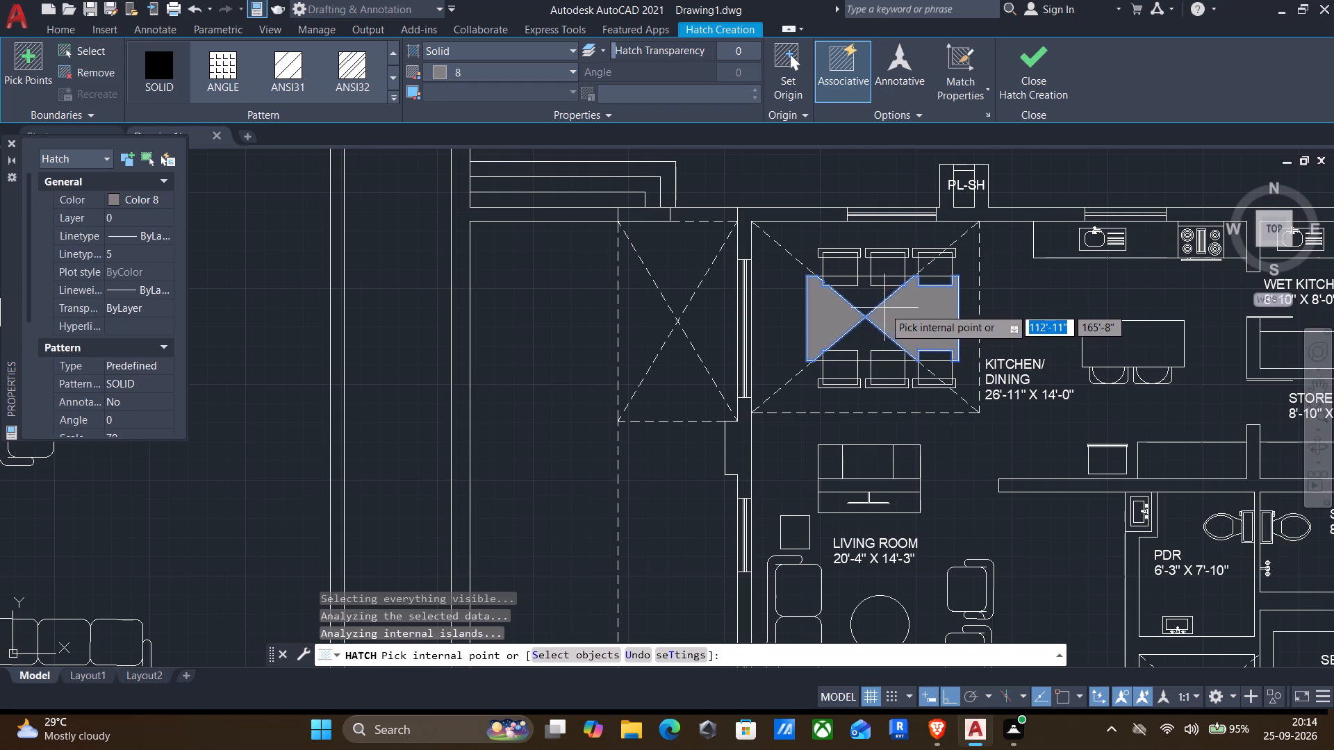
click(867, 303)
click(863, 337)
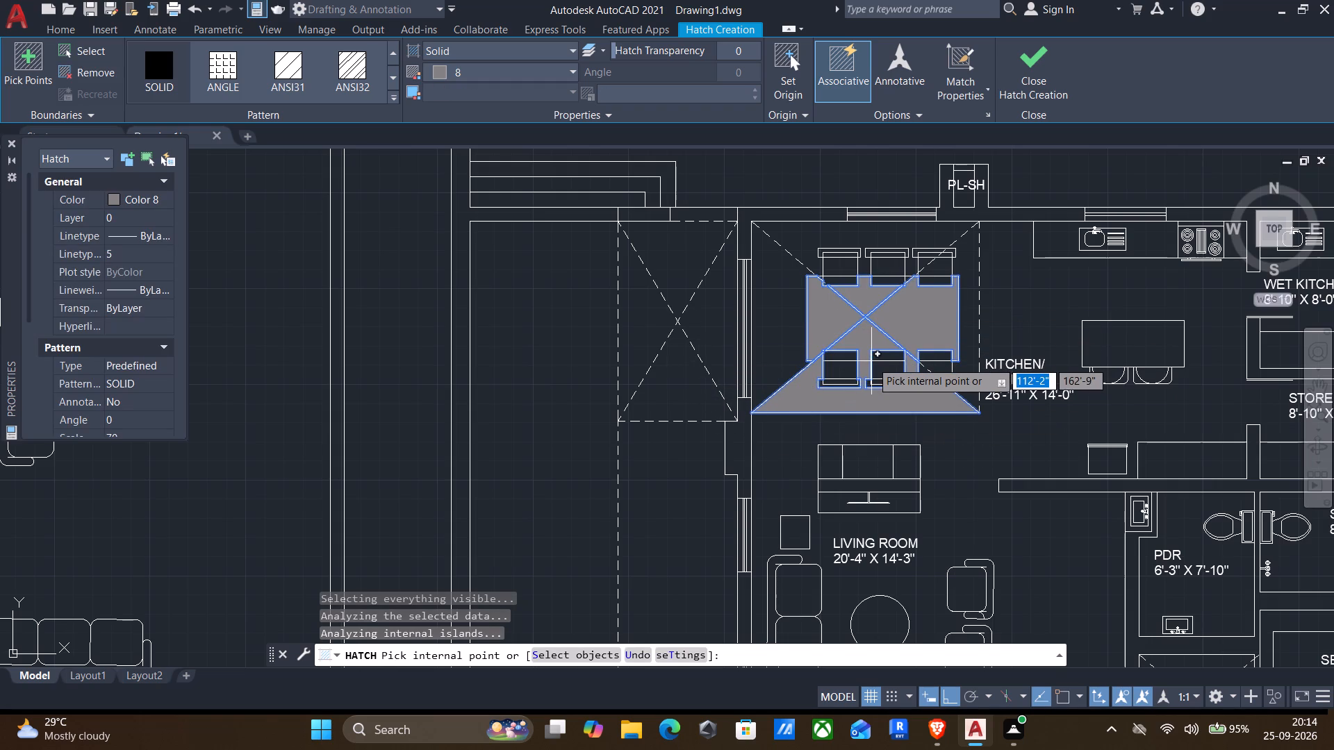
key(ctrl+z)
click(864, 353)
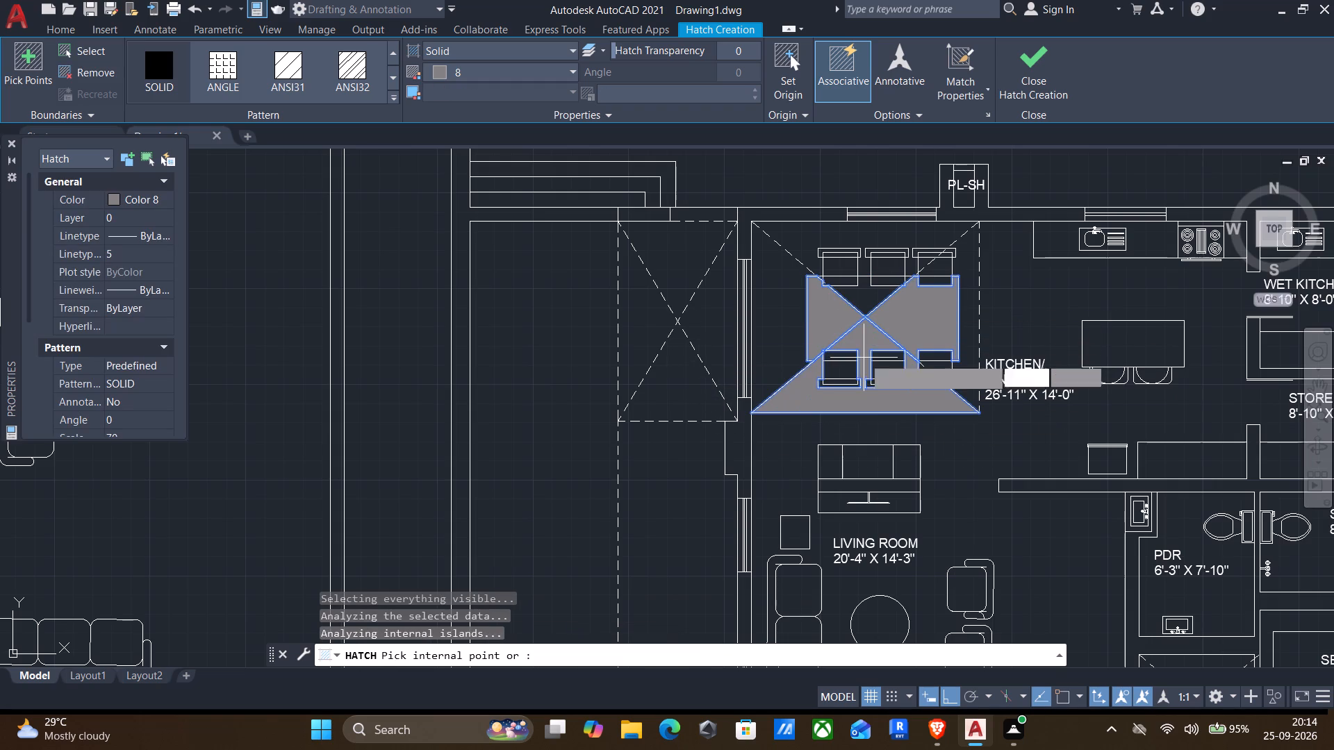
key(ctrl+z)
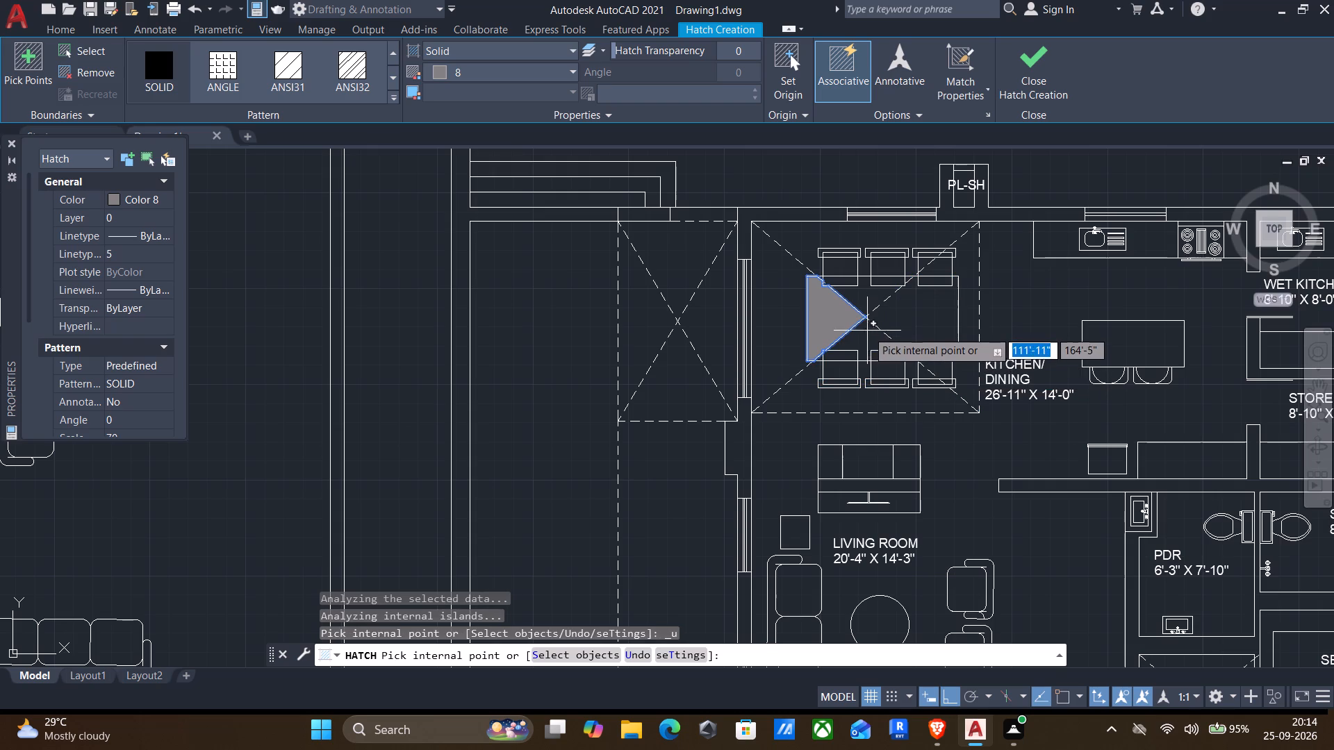
Fill the southern, eastern and northern sections of the dining table with the solid colour 8 hatch.
scroll(867, 333, up, 3)
click(867, 334)
scroll(897, 335, down, 2)
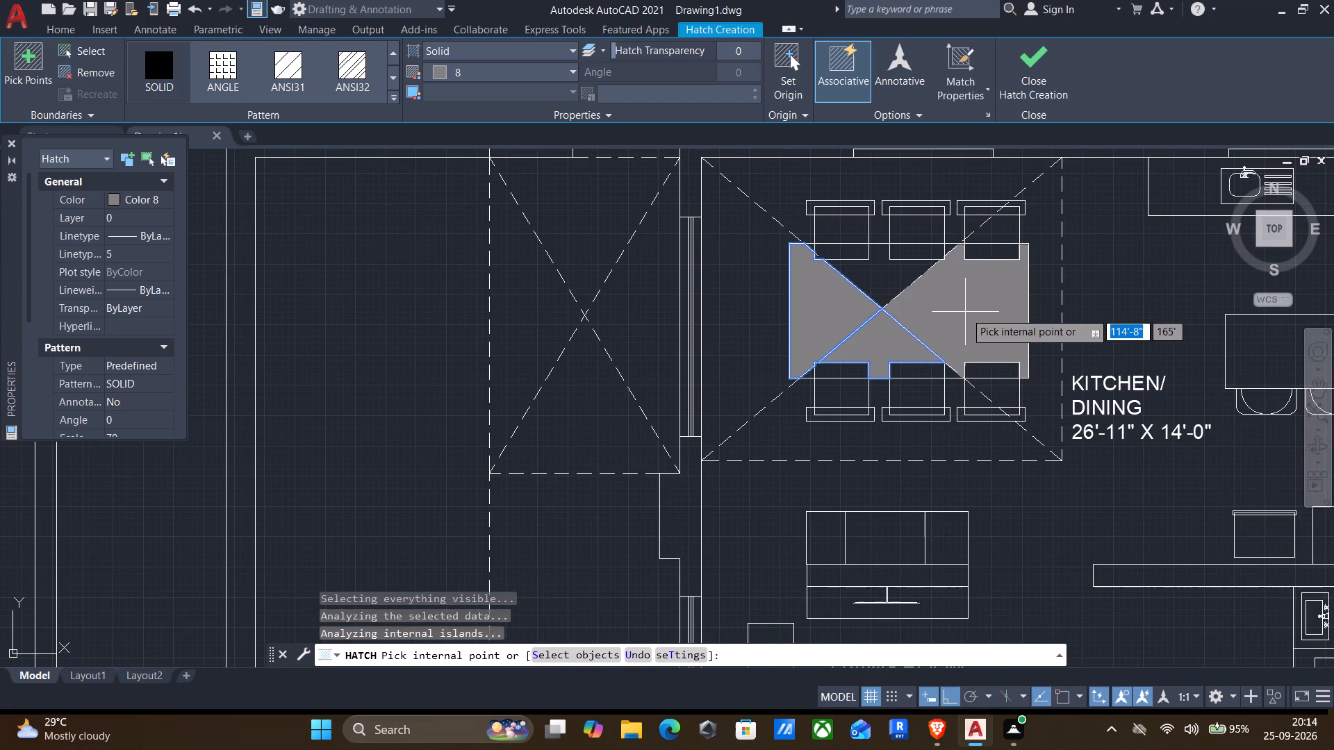
click(965, 312)
scroll(887, 284, up, 2)
click(887, 284)
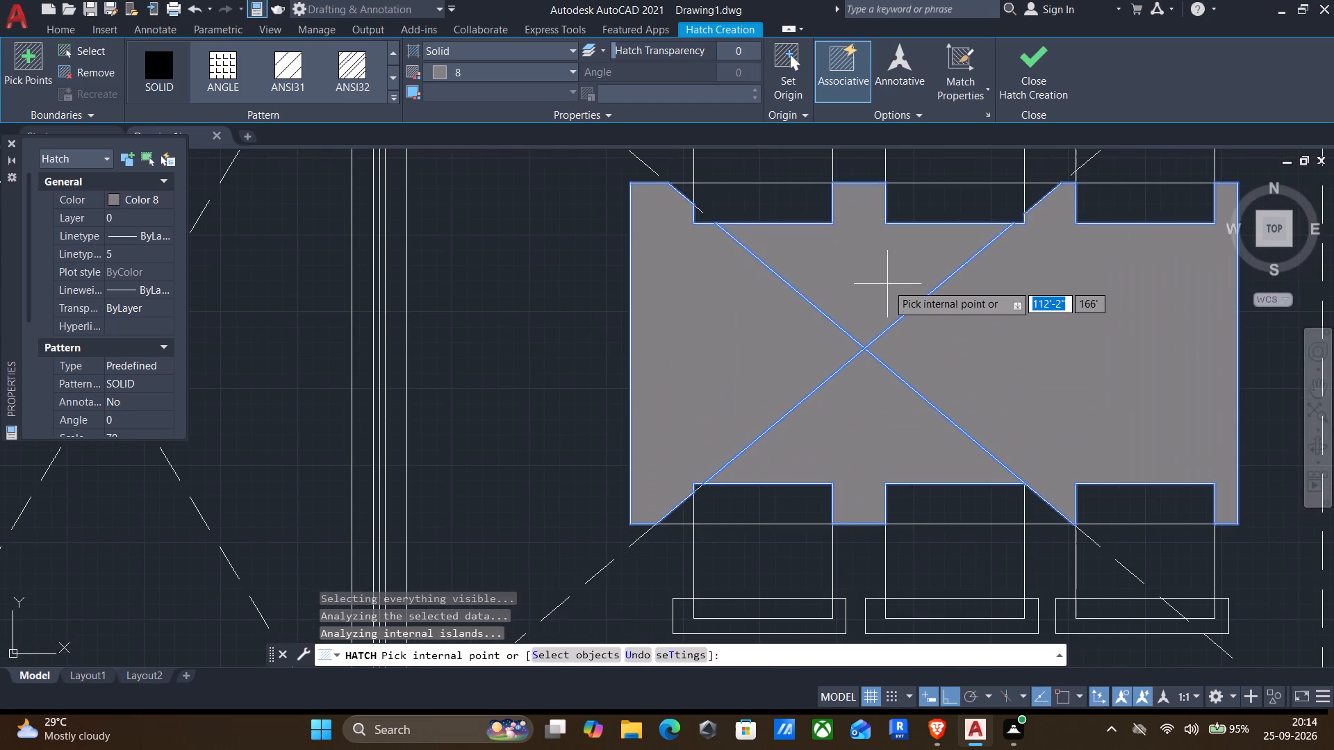
Fill the areas where the three southern chairs overlap the dining table with the solid colour 8 hatch, including the small corner slivers.
scroll(887, 284, down, 3)
scroll(857, 337, up, 2)
click(857, 337)
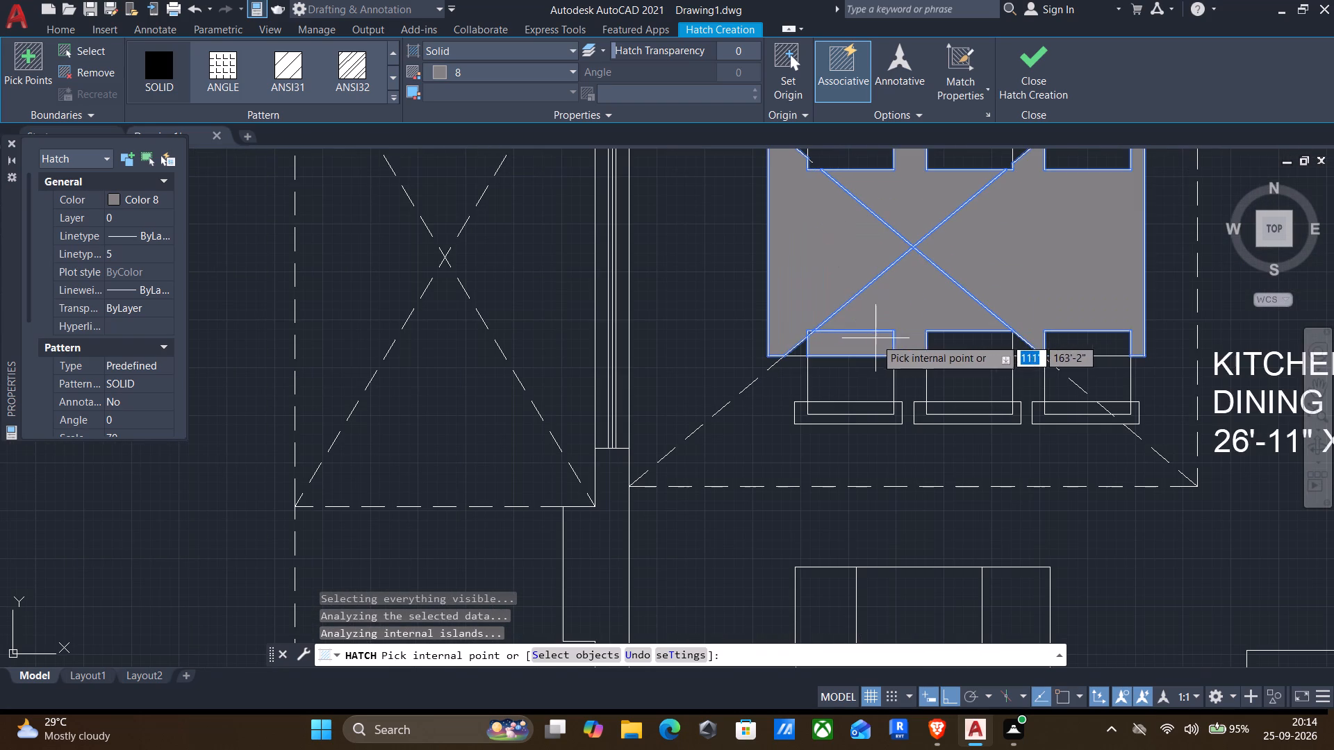
click(957, 337)
click(1071, 342)
middle_drag(989, 297, 971, 394)
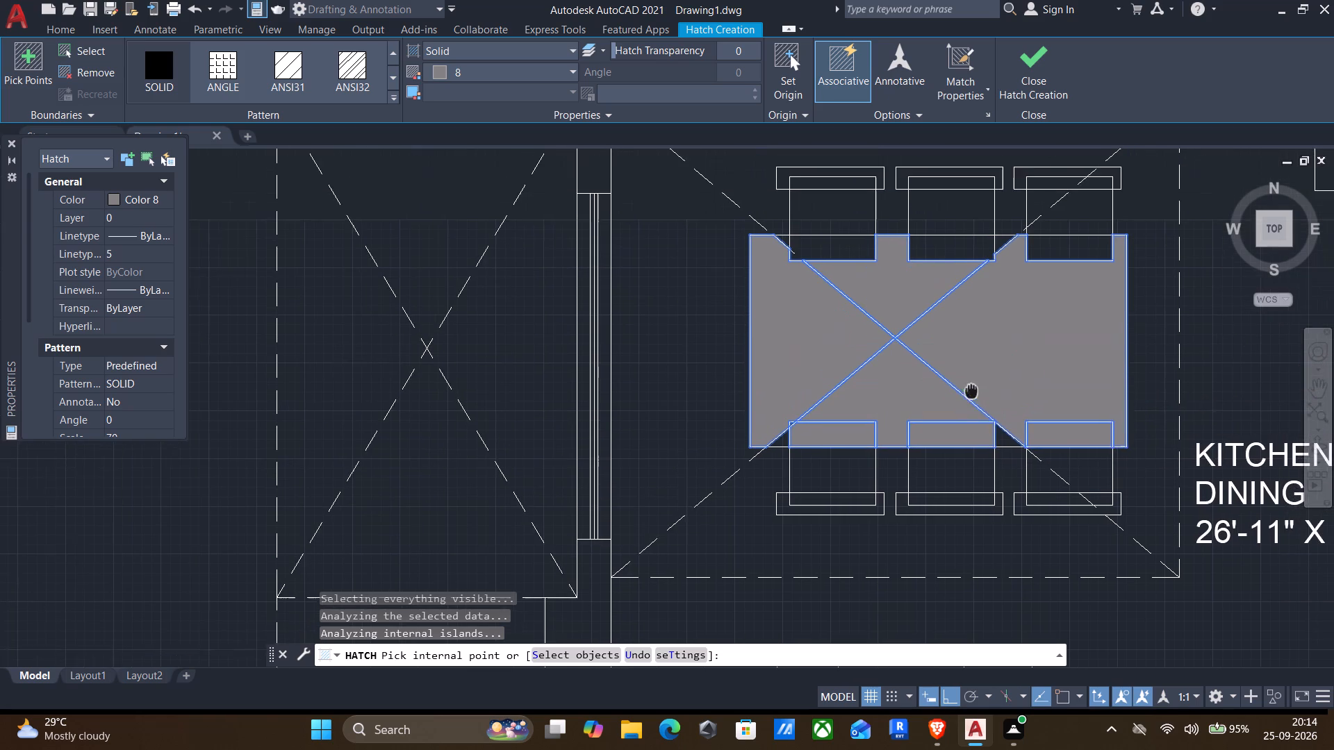
middle_drag(971, 394, 971, 399)
click(1006, 453)
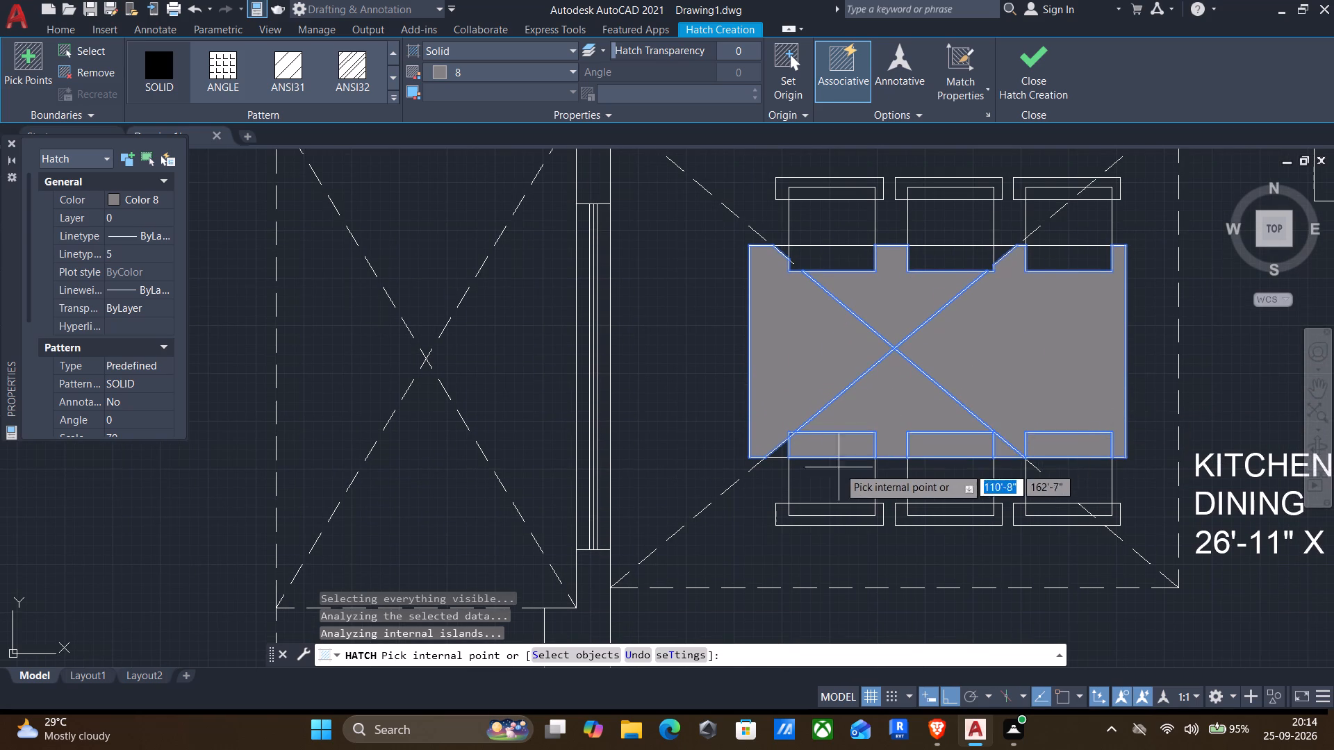
scroll(768, 452, up, 3)
click(804, 454)
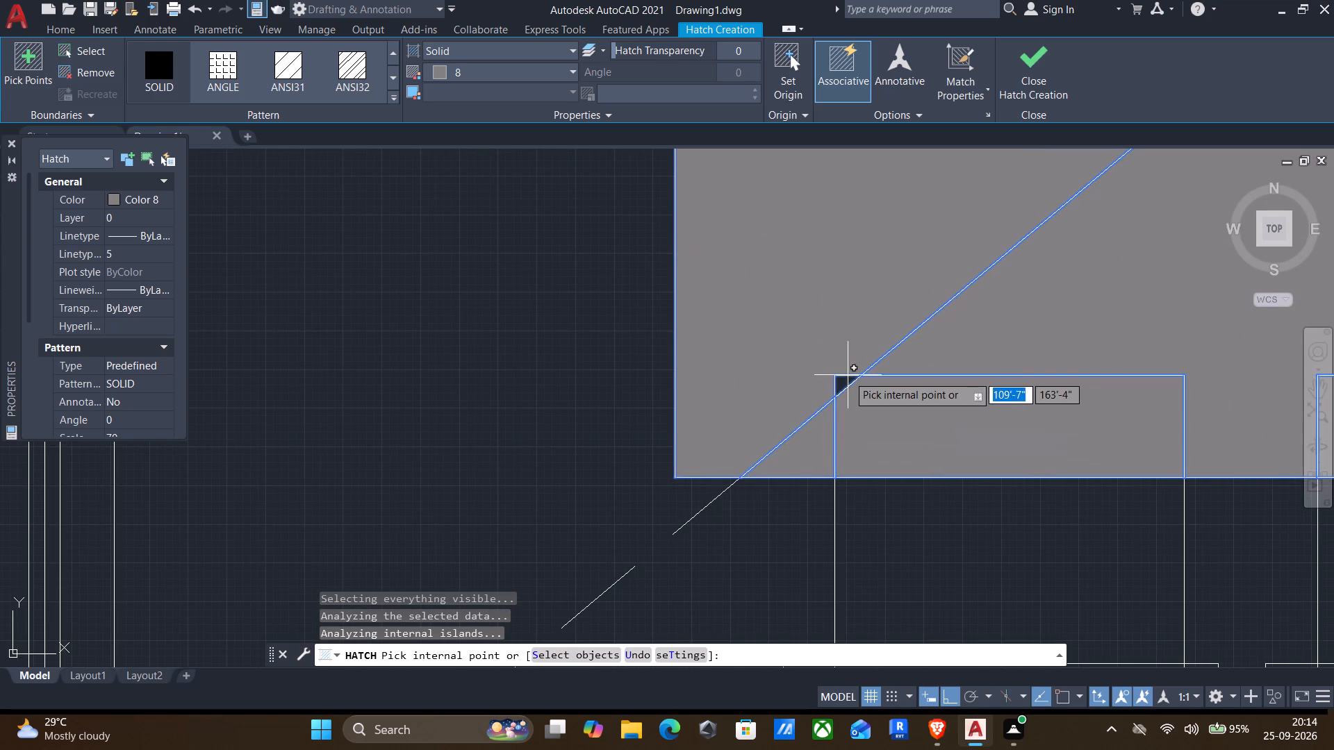
click(847, 376)
click(807, 376)
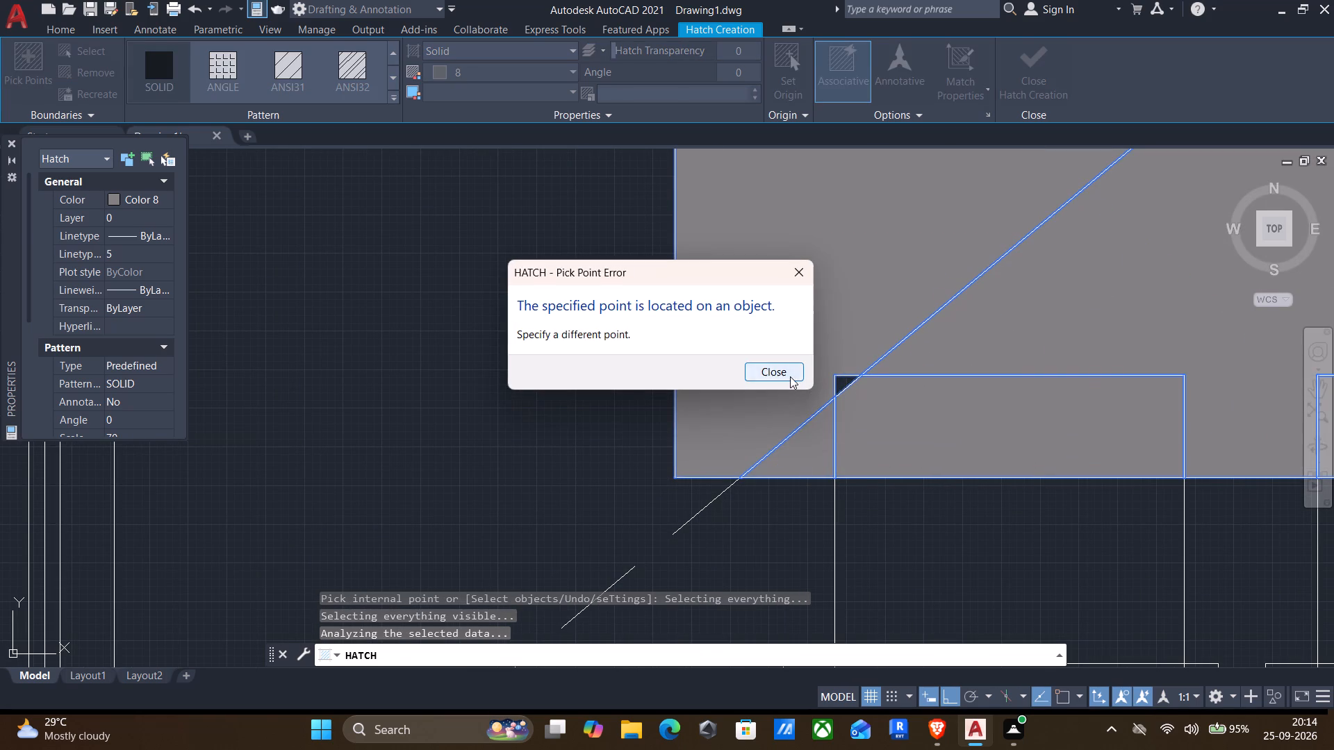
click(790, 376)
click(846, 387)
scroll(846, 377, down, 3)
Fill the areas where the three northern chairs overlap the dining table with the solid colour 8 hatch, including the leftover corner slivers.
middle_drag(851, 339, 821, 449)
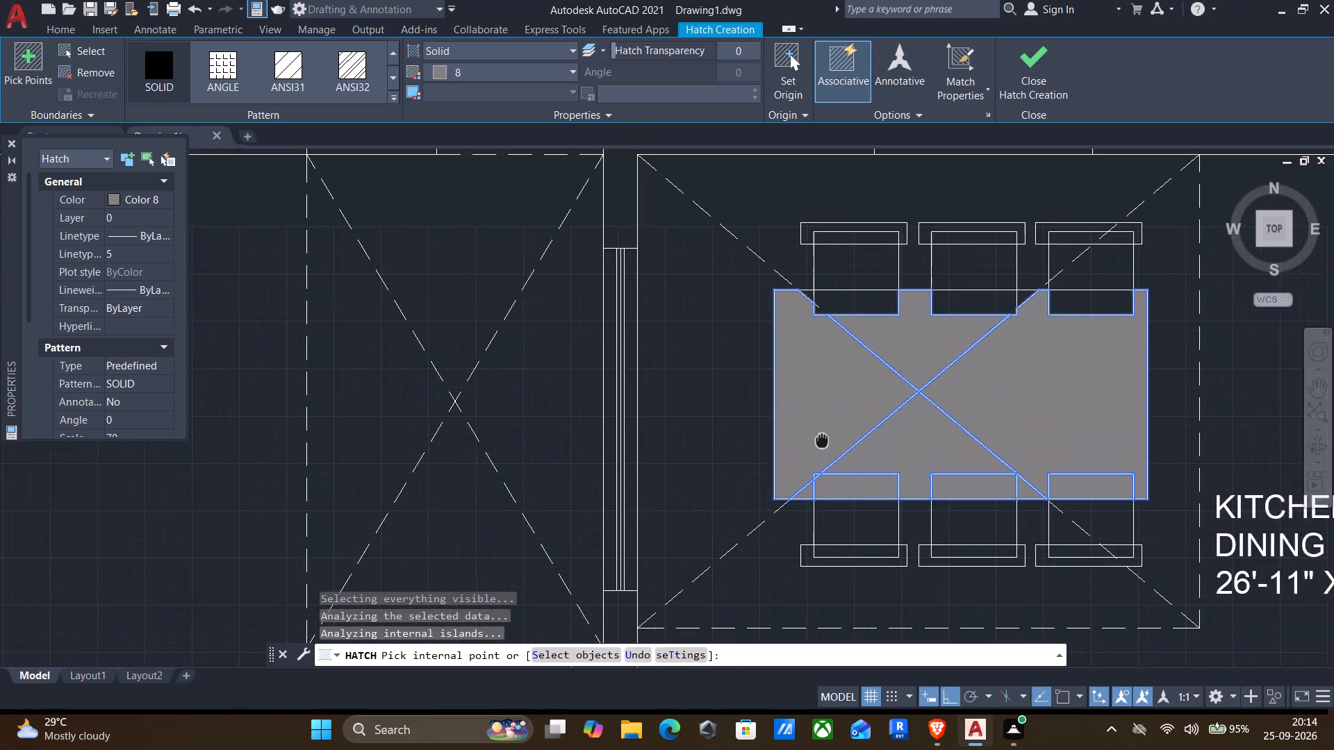
middle_drag(821, 449, 820, 463)
scroll(808, 331, up, 4)
click(784, 310)
click(906, 340)
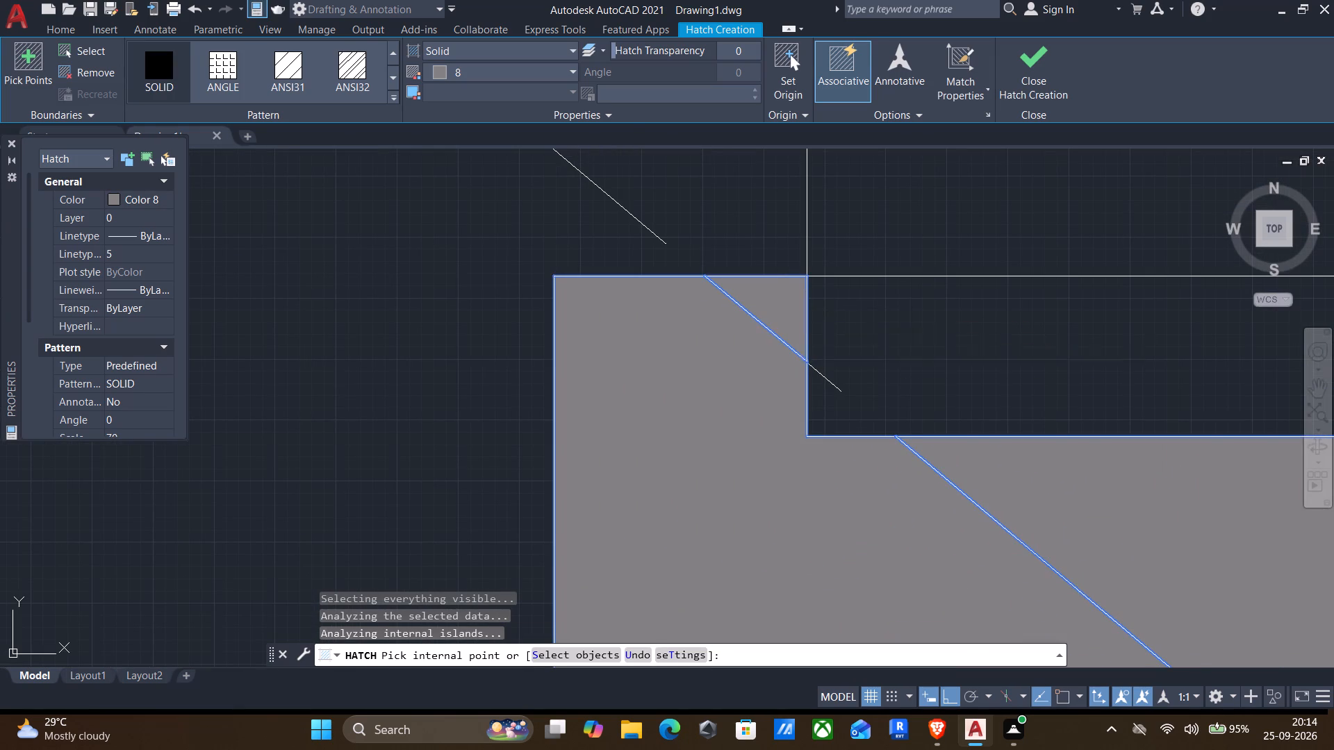
click(823, 412)
scroll(847, 416, down, 4)
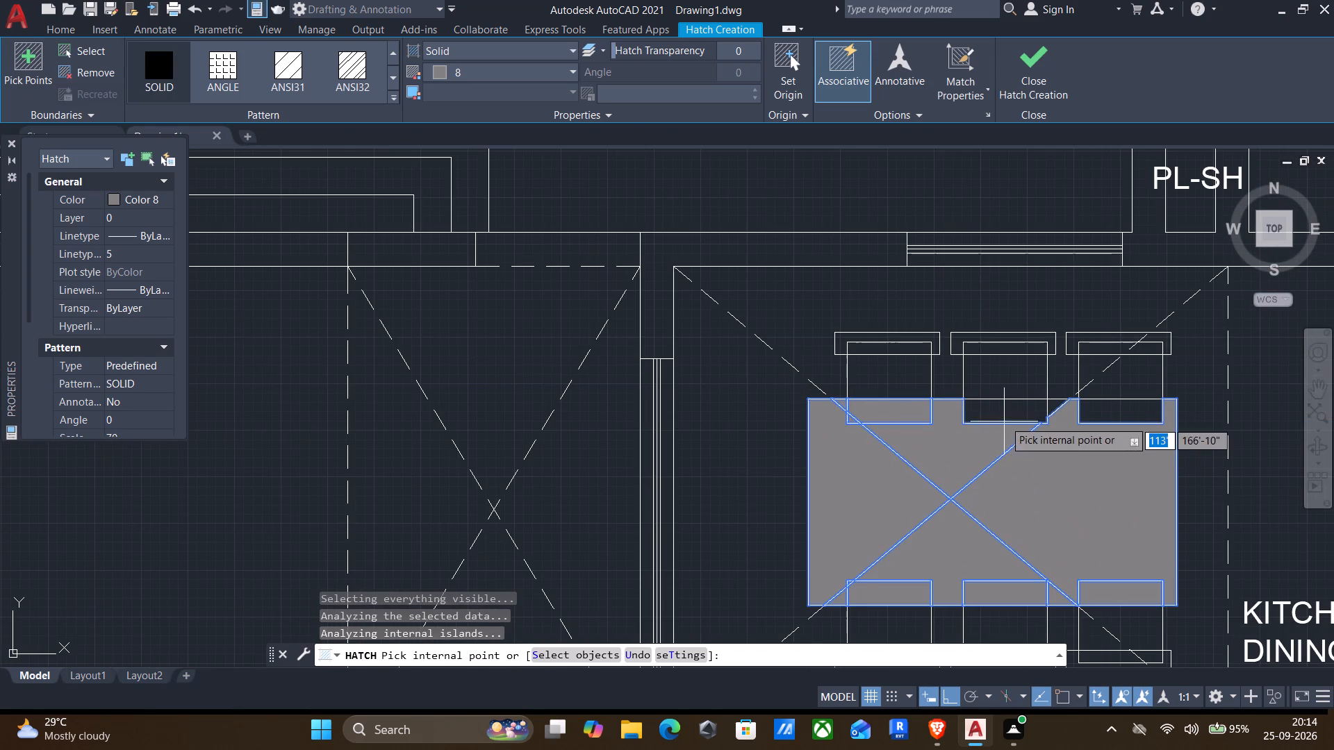
click(1004, 417)
click(1101, 414)
scroll(1035, 410, up, 2)
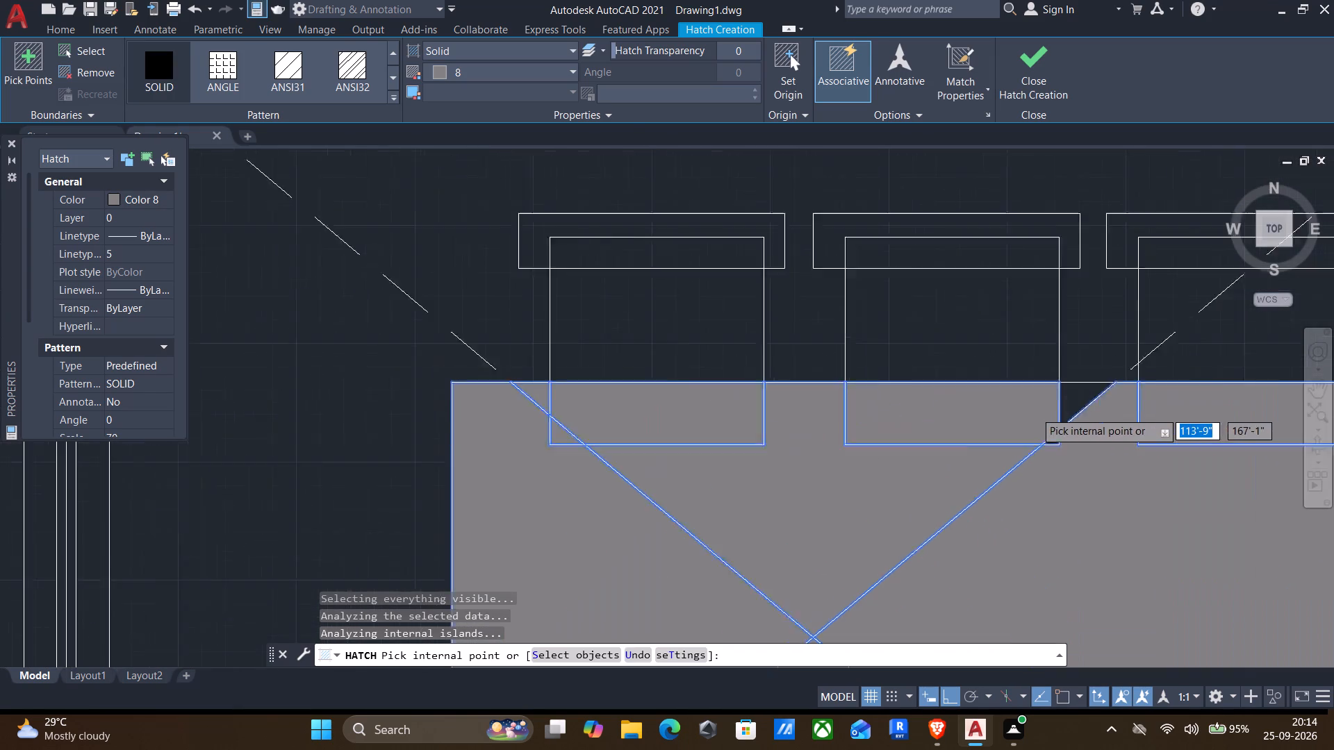
scroll(1035, 411, up, 2)
click(1117, 383)
click(1080, 484)
Fill the sink and hob counters in the kitchen and wet kitchen, plus the wet kitchen's southern counter, with the solid colour 8 hatch.
scroll(1035, 463, down, 5)
middle_drag(975, 494, 742, 275)
middle_drag(960, 315, 949, 320)
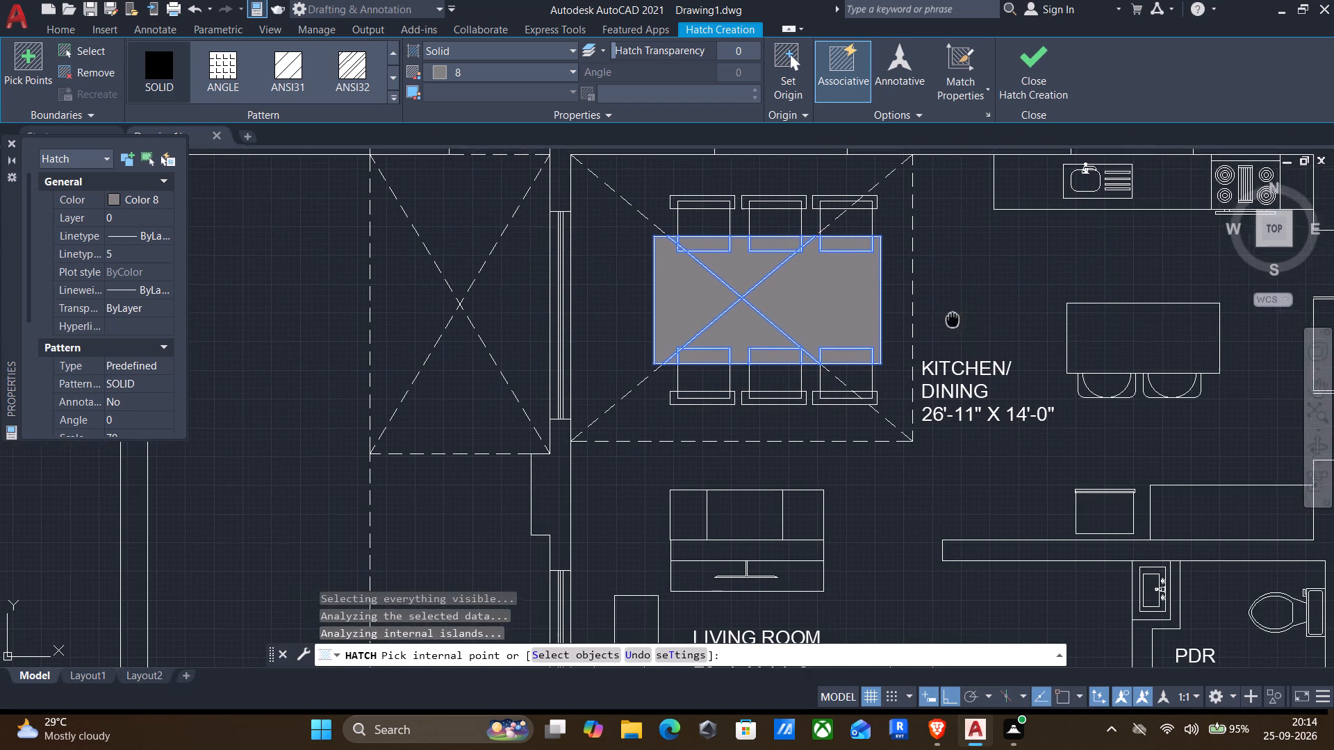
middle_drag(949, 320, 542, 402)
click(628, 274)
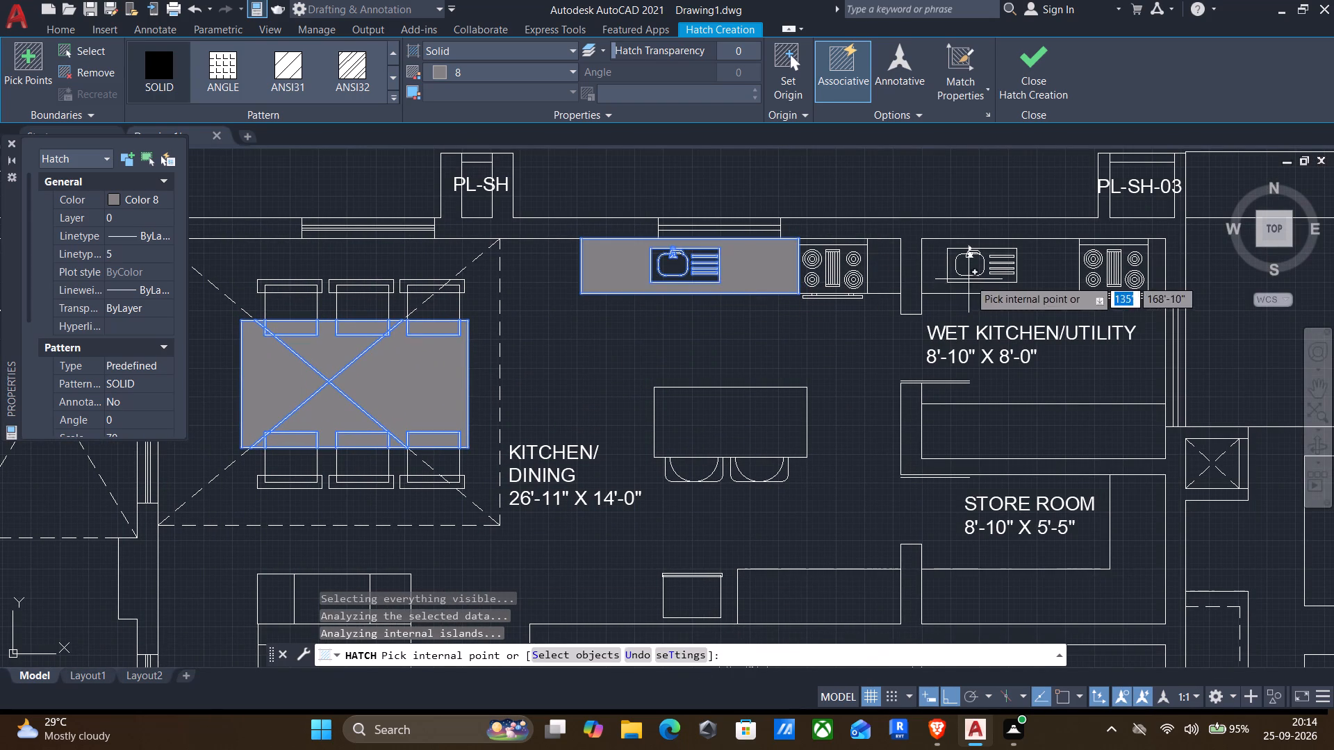
click(887, 285)
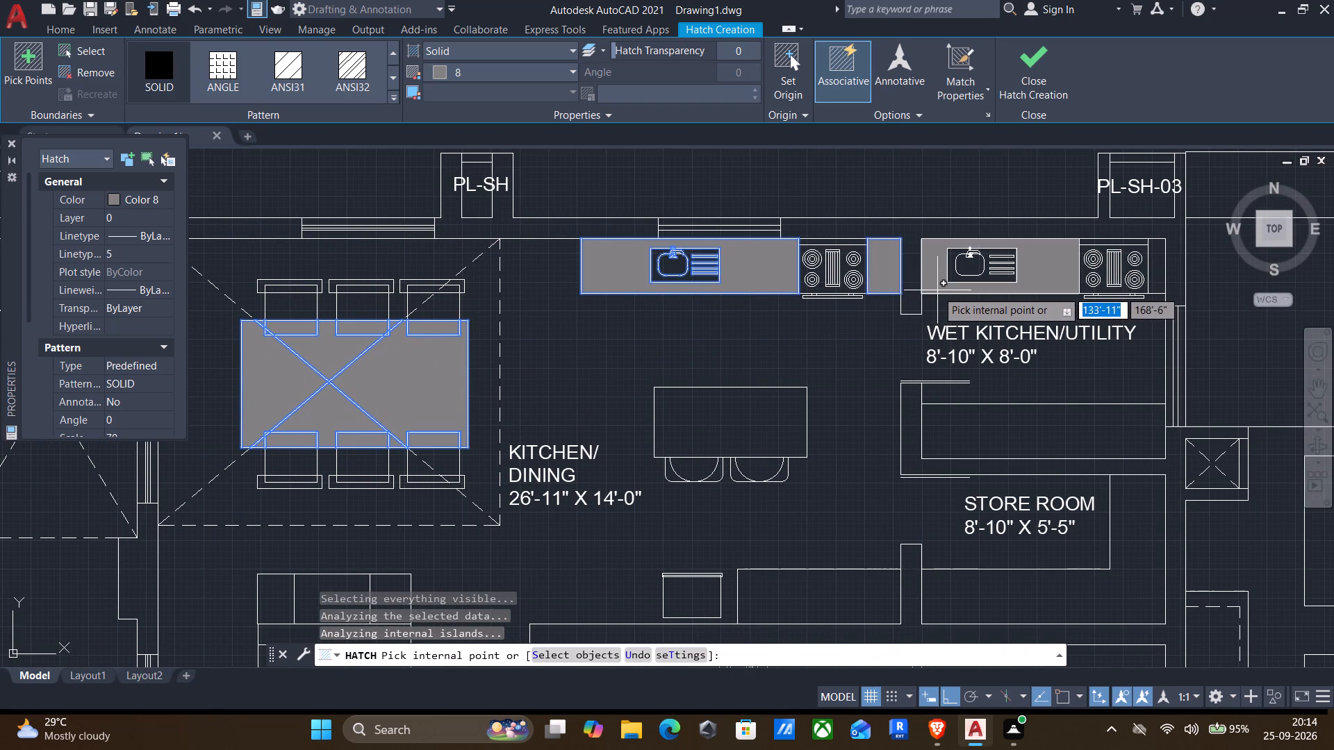
click(937, 290)
click(1160, 280)
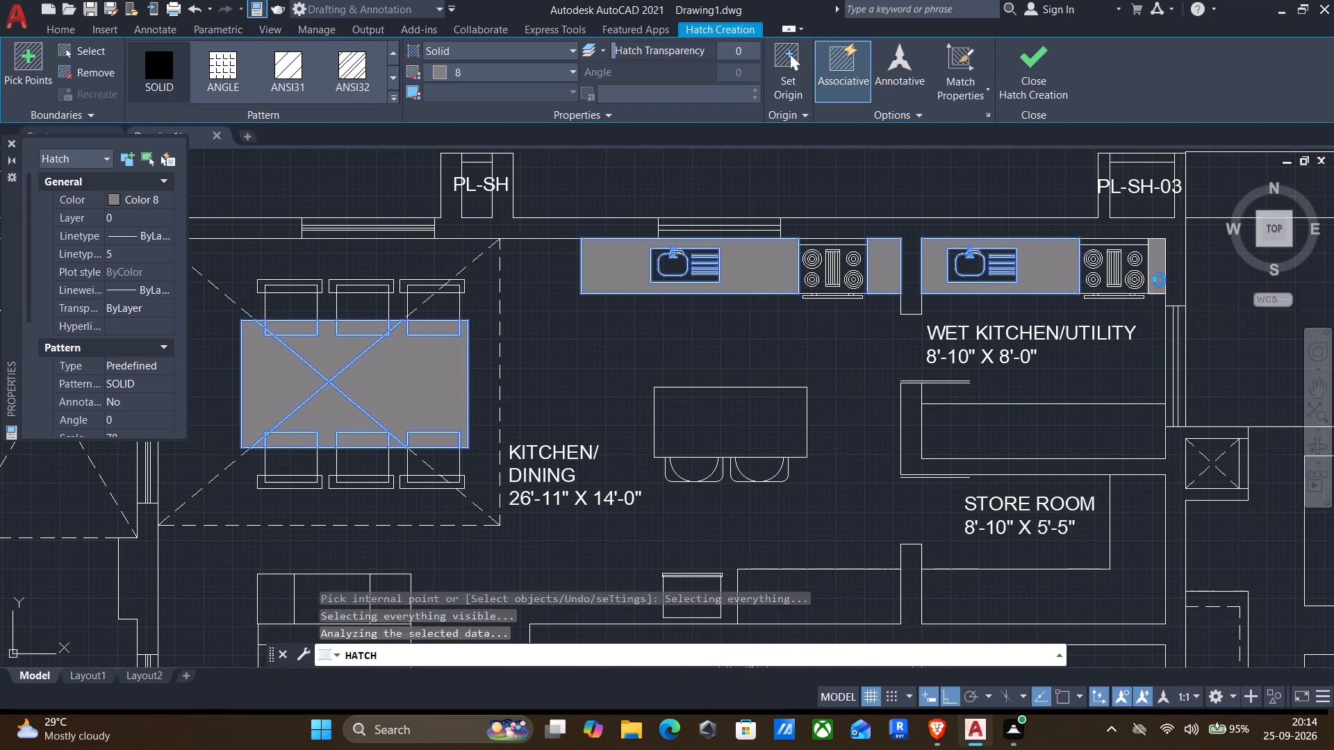
click(1007, 432)
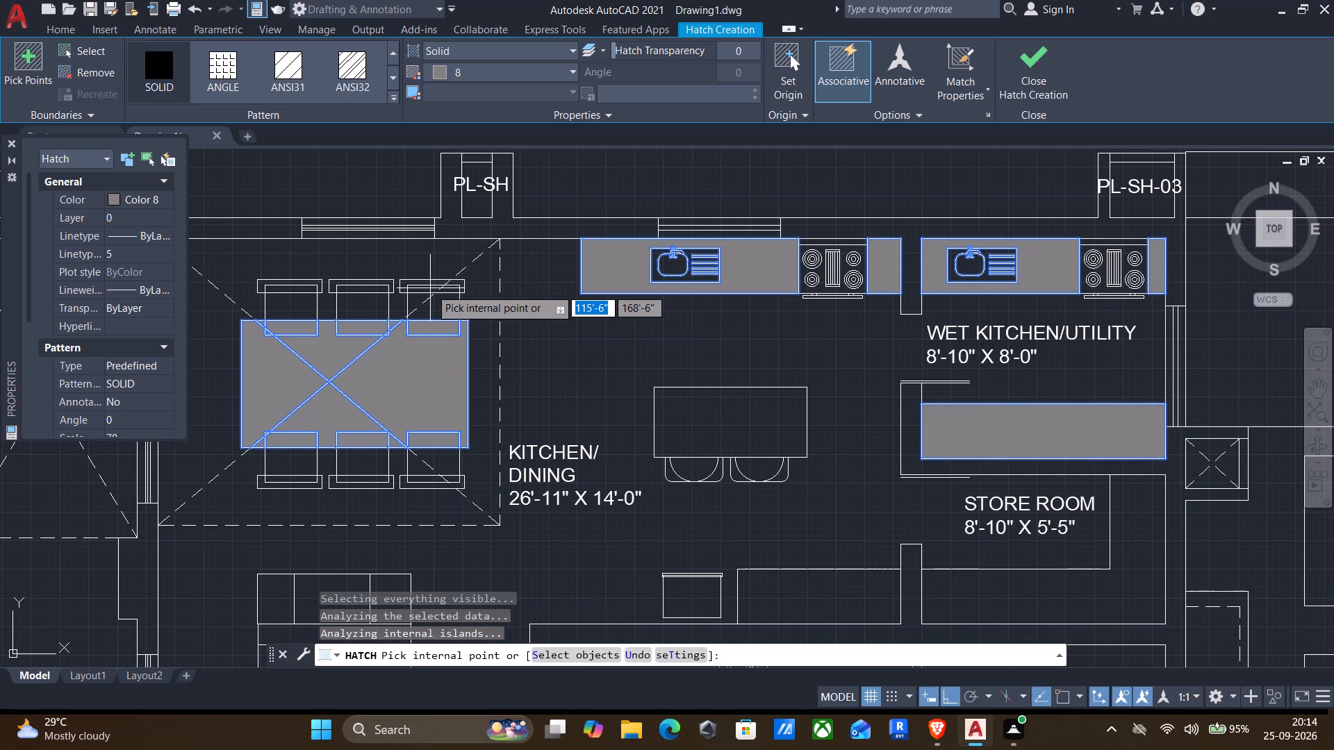
Fill the kitchen island and the outer rims of its two stools with the solid colour 8 hatch.
click(703, 423)
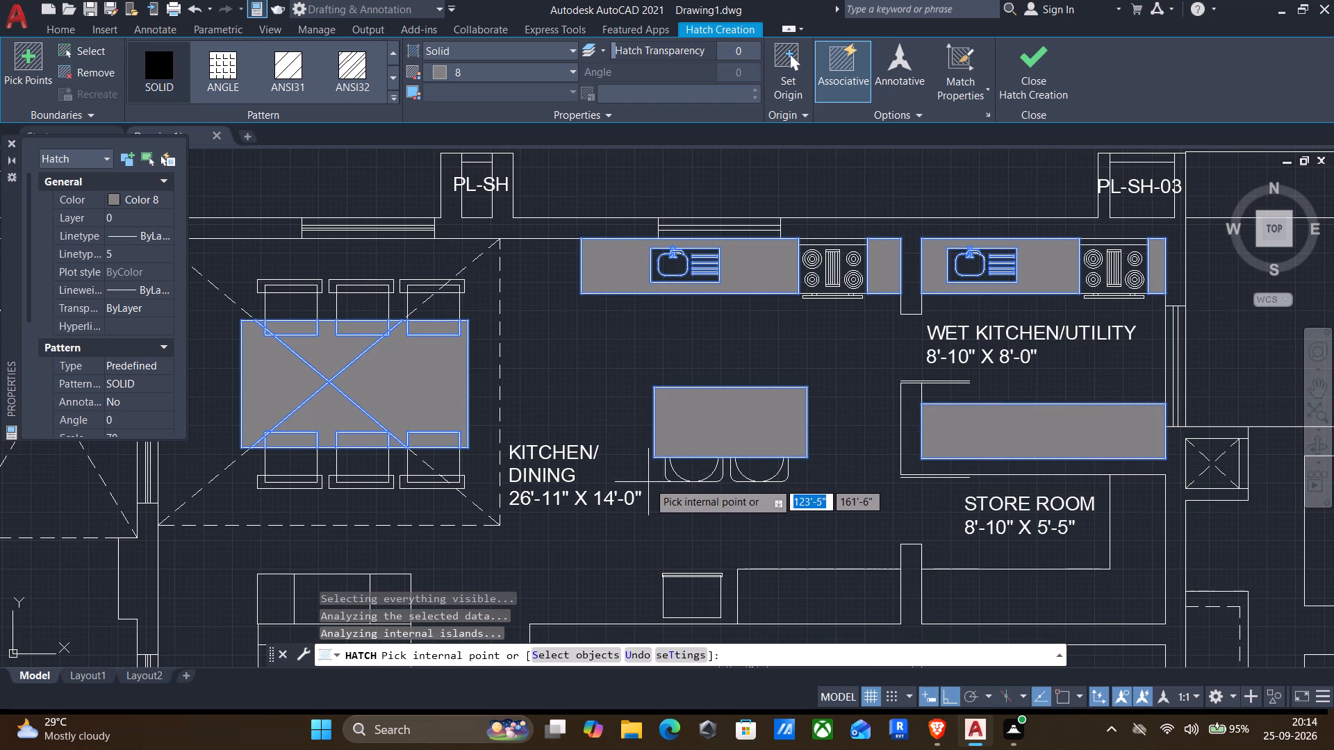
click(671, 477)
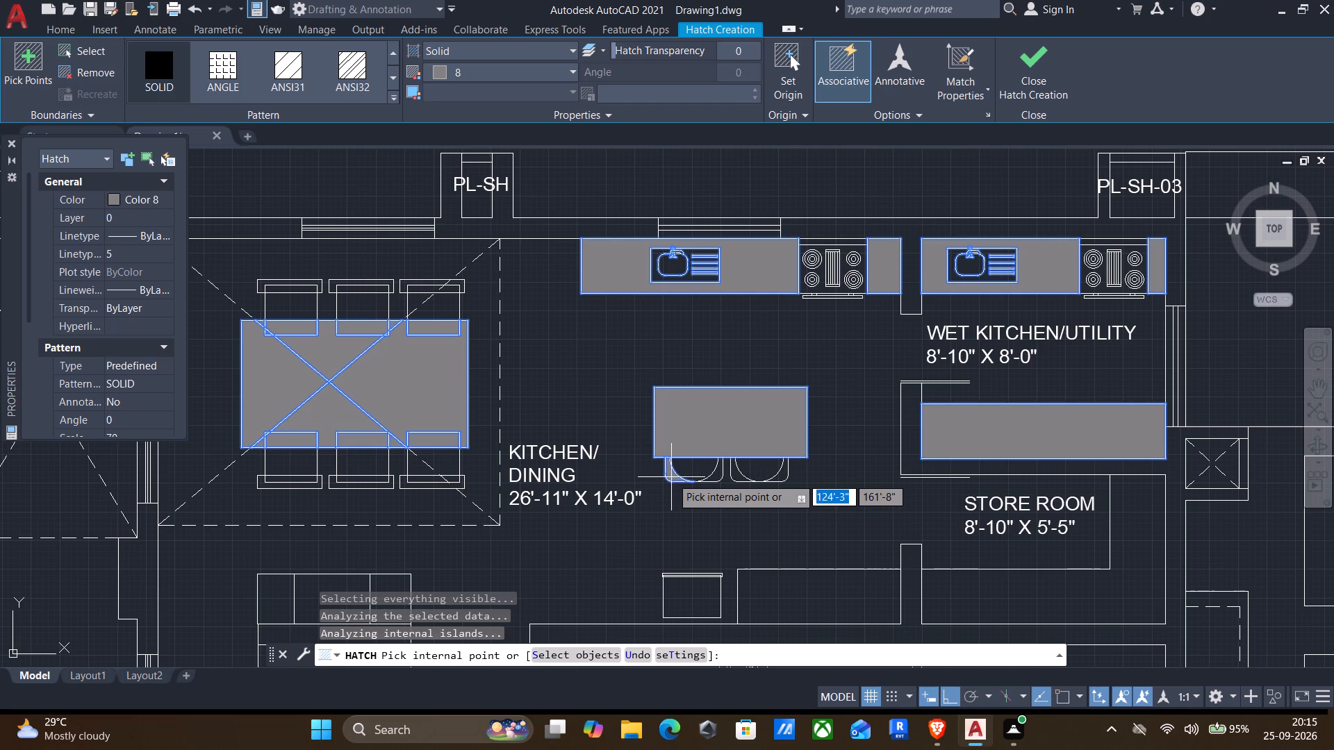
click(714, 477)
scroll(749, 476, up, 3)
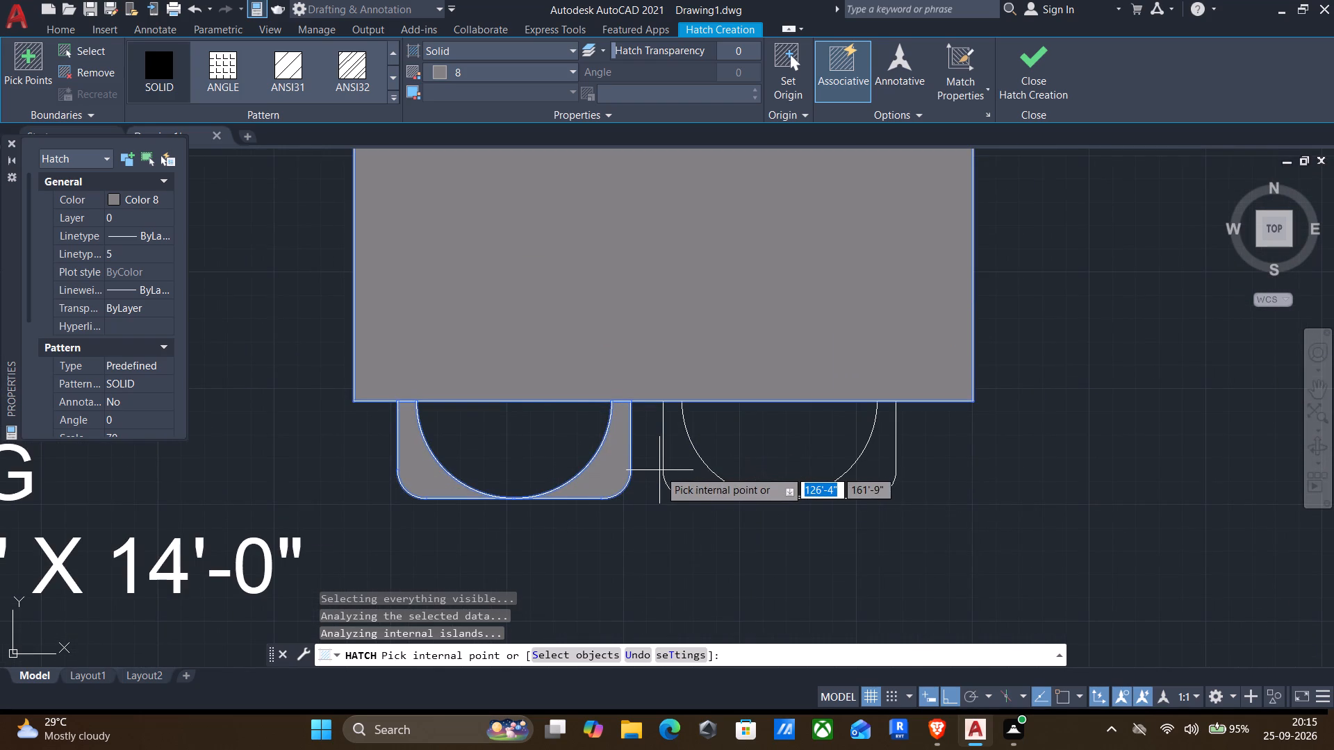
click(690, 480)
click(873, 484)
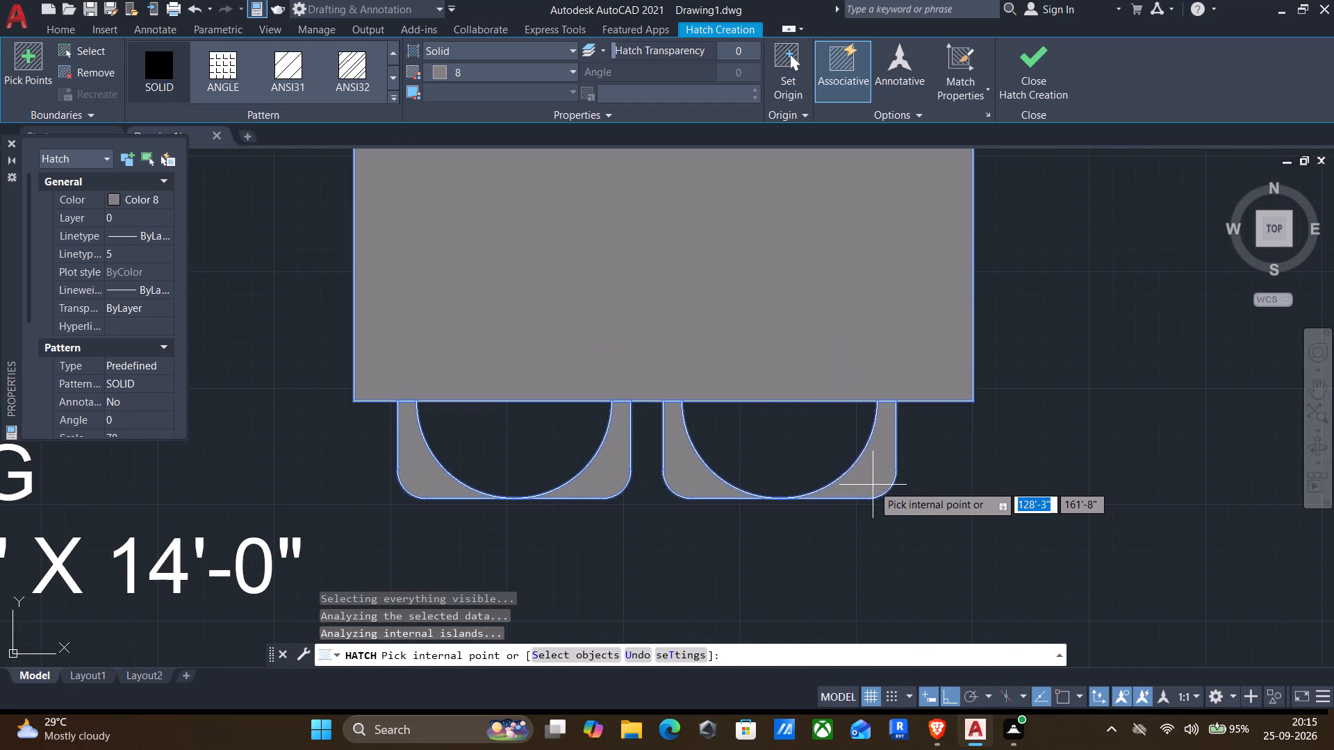
Fill the counter along the kitchen's southern wall, west of the store room, with solid colour 8 and finish the hatch.
scroll(872, 485, down, 3)
middle_drag(881, 488, 877, 354)
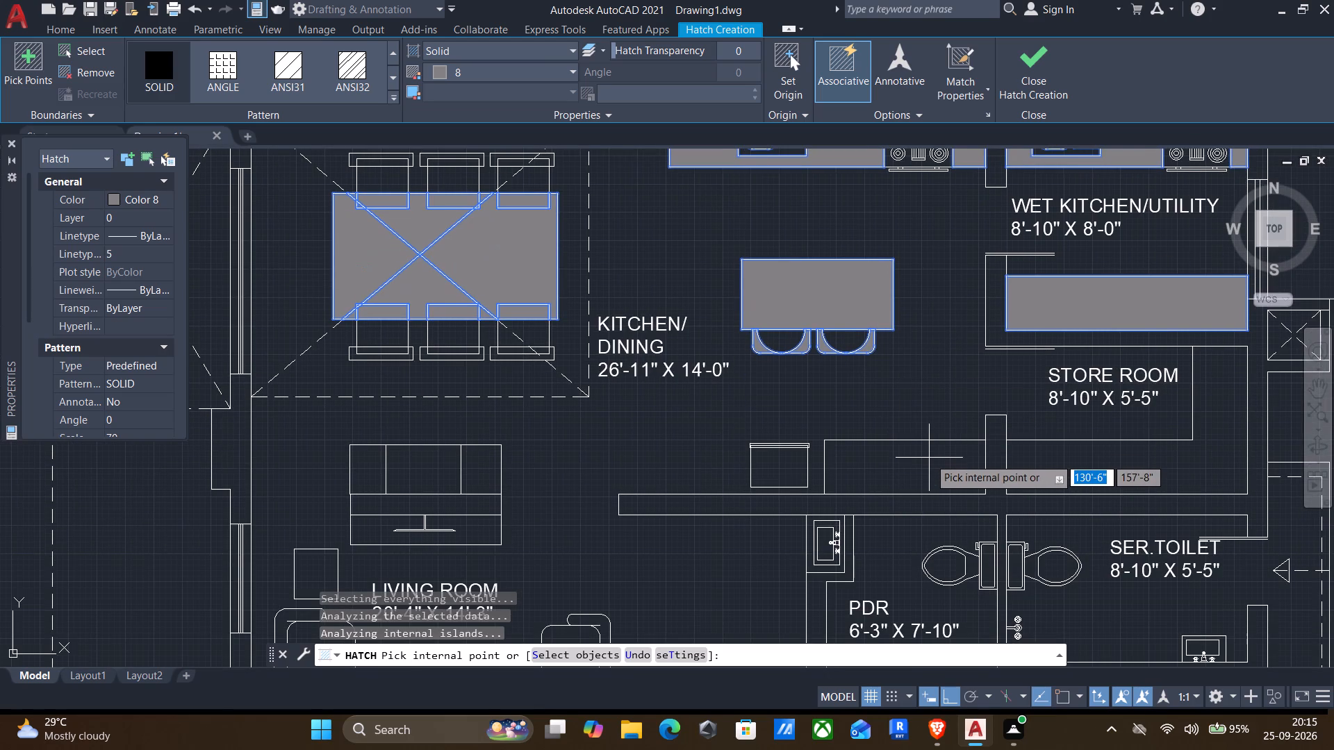
click(915, 470)
middle_drag(1014, 462, 969, 383)
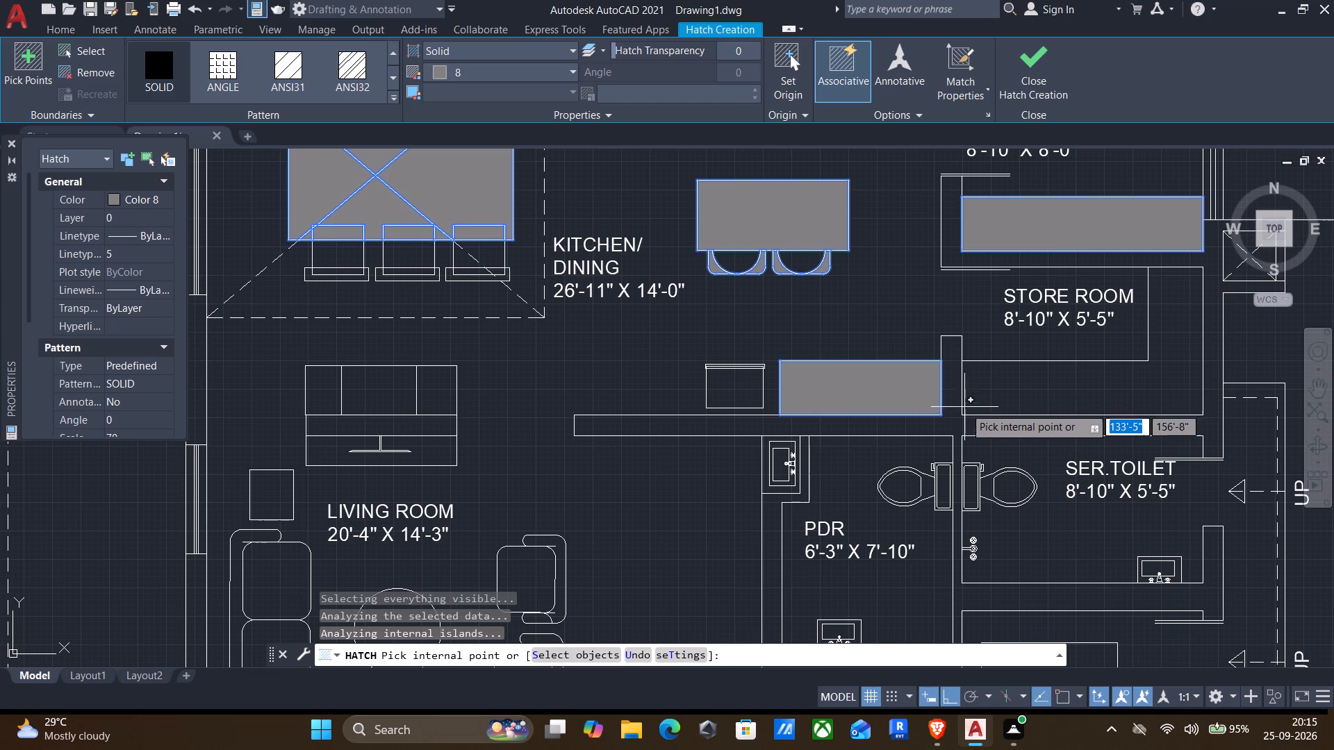
key(Return)
Start a new solid hatch in index colour 33 and fill the L-shaped shelf in the store room.
key(h)
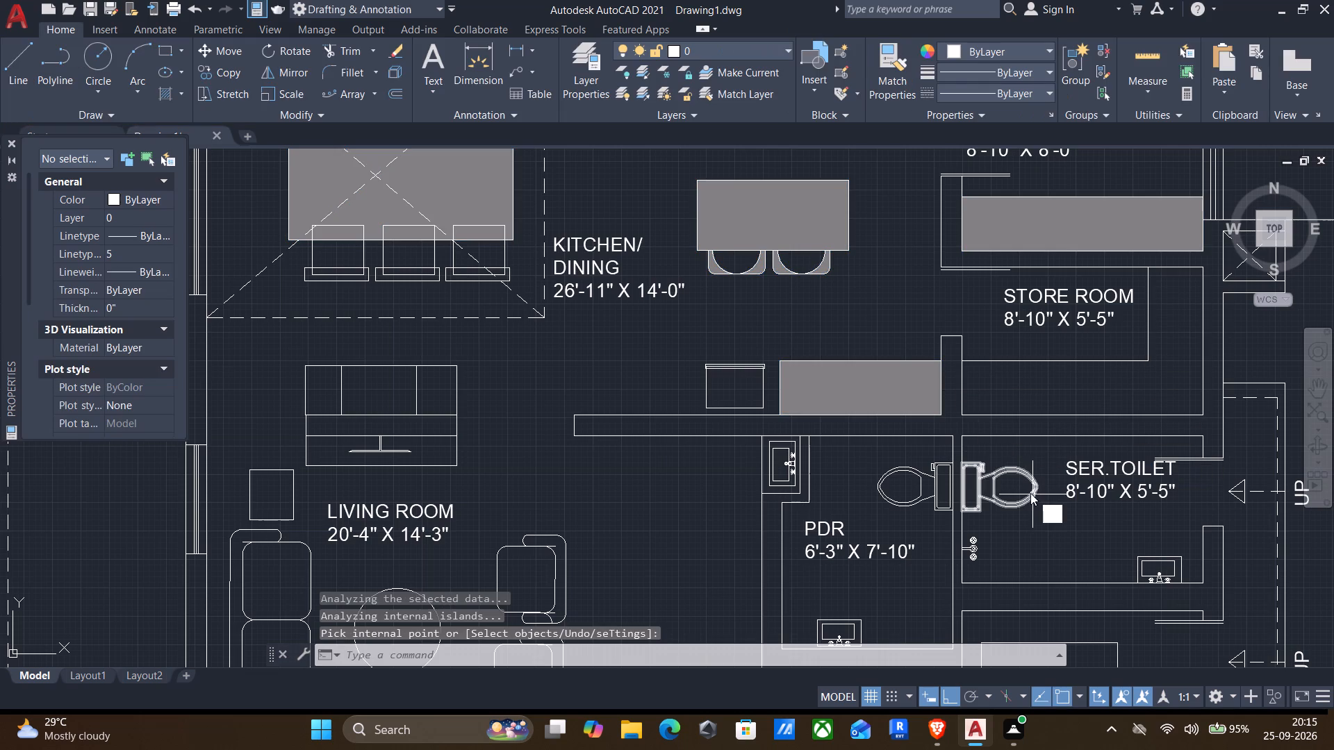
key(Return)
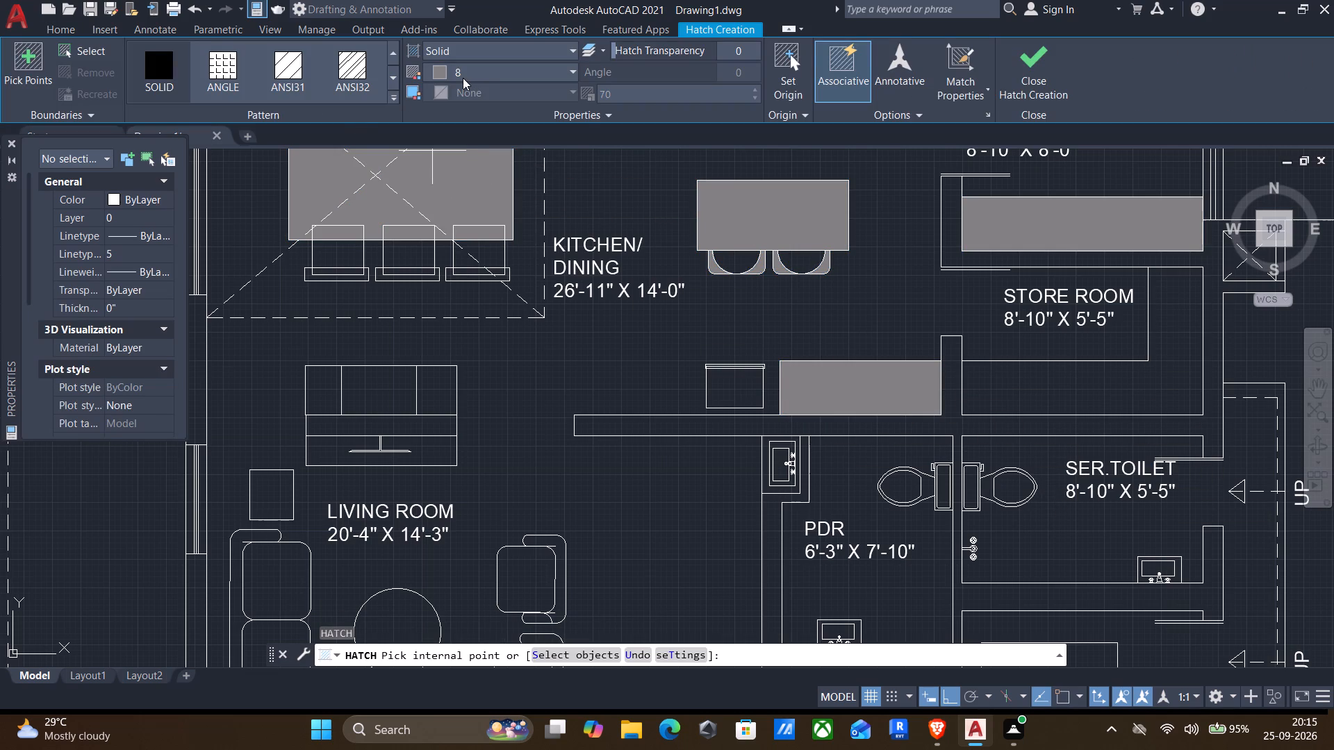
click(467, 78)
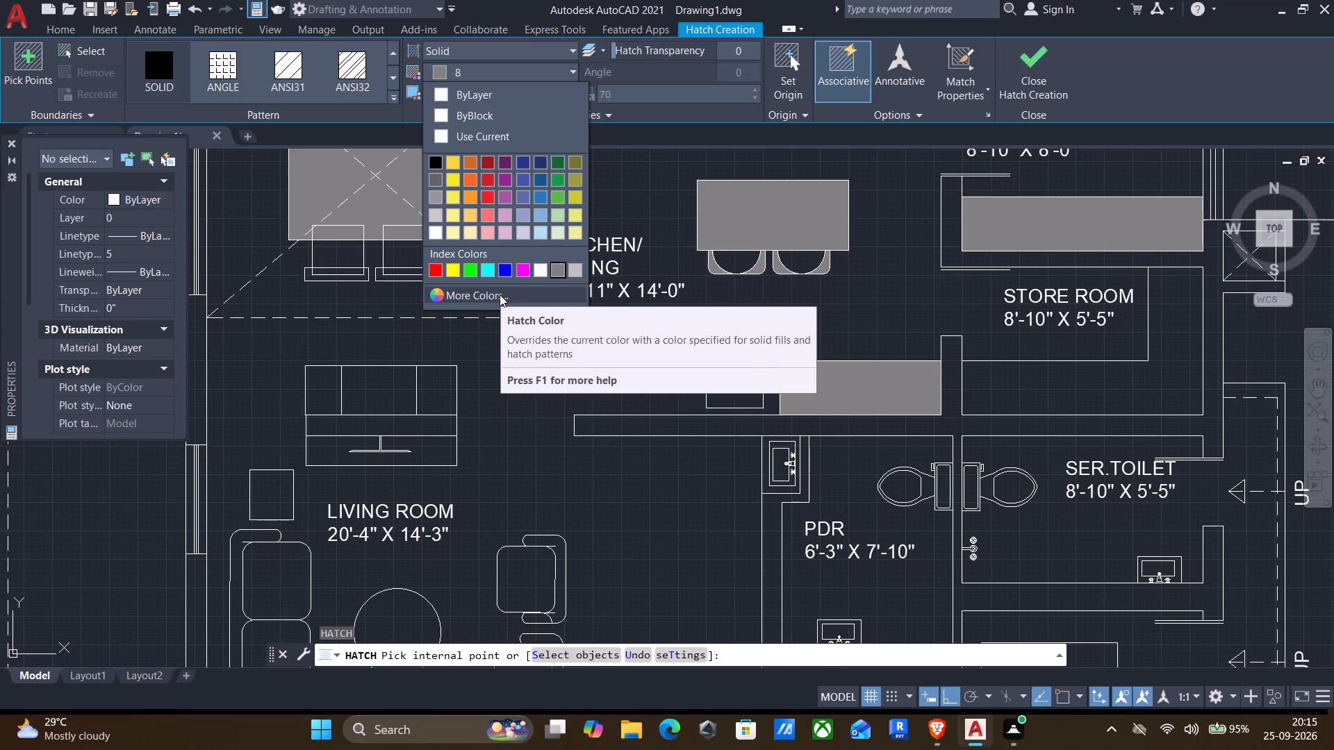
click(500, 294)
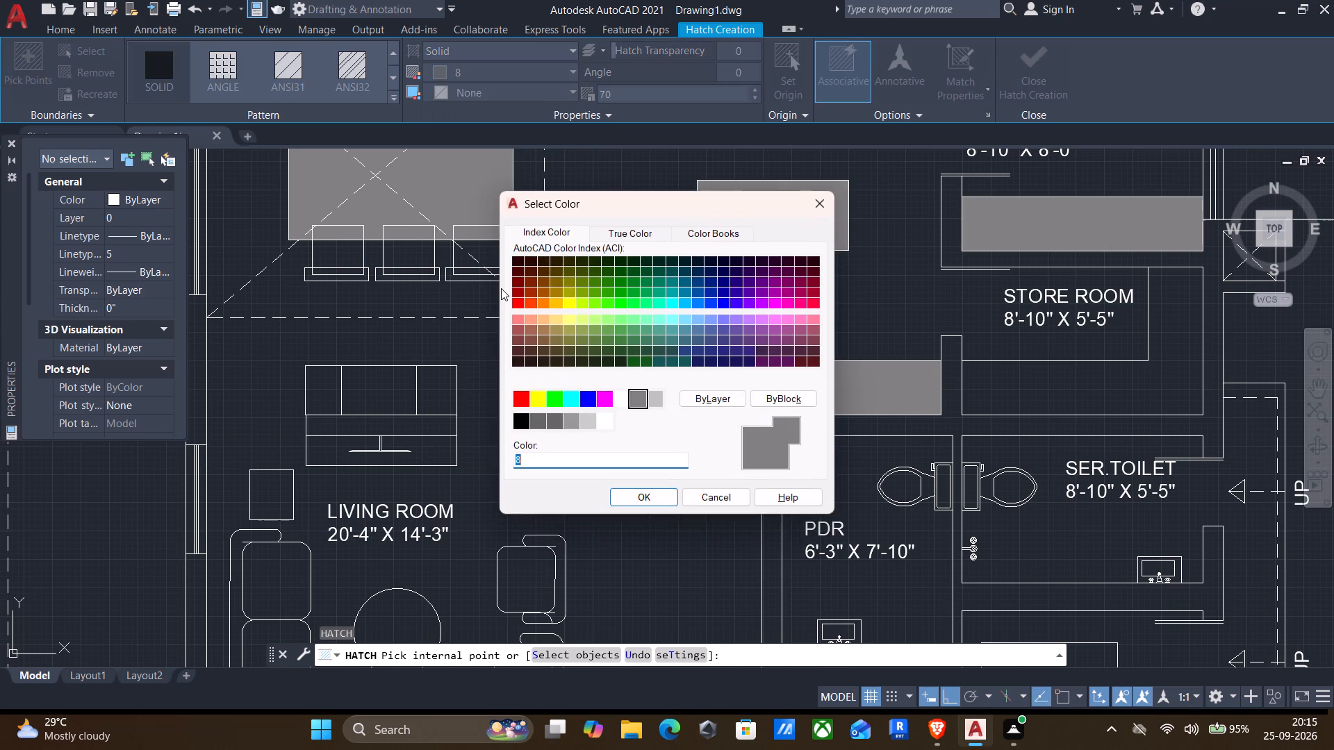
click(538, 331)
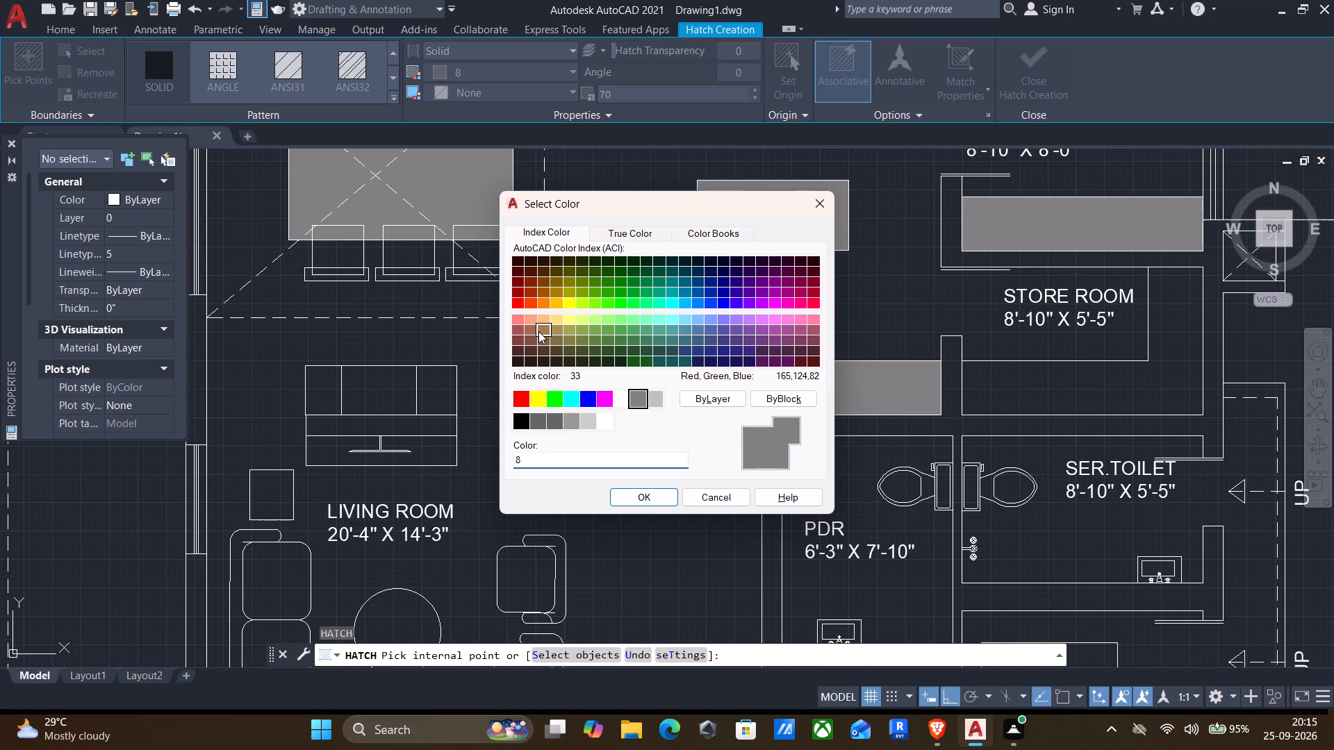
click(643, 509)
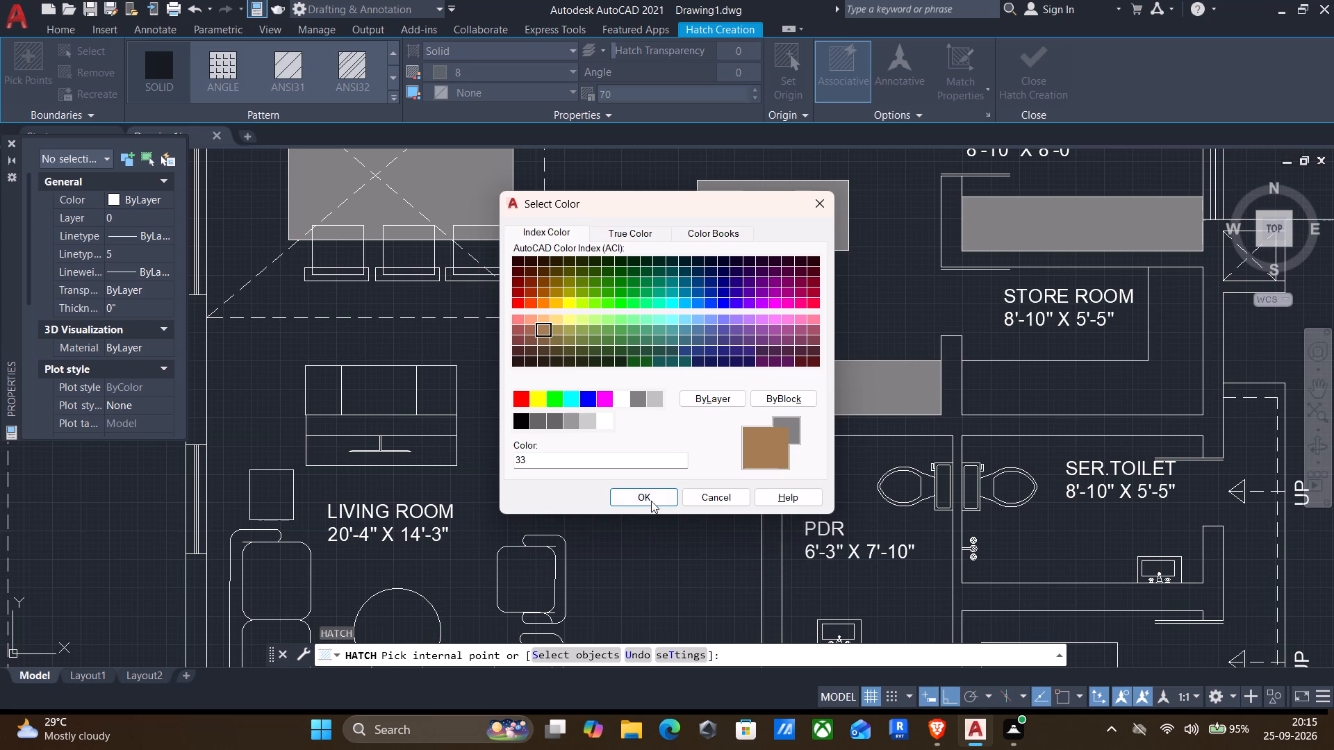
click(627, 500)
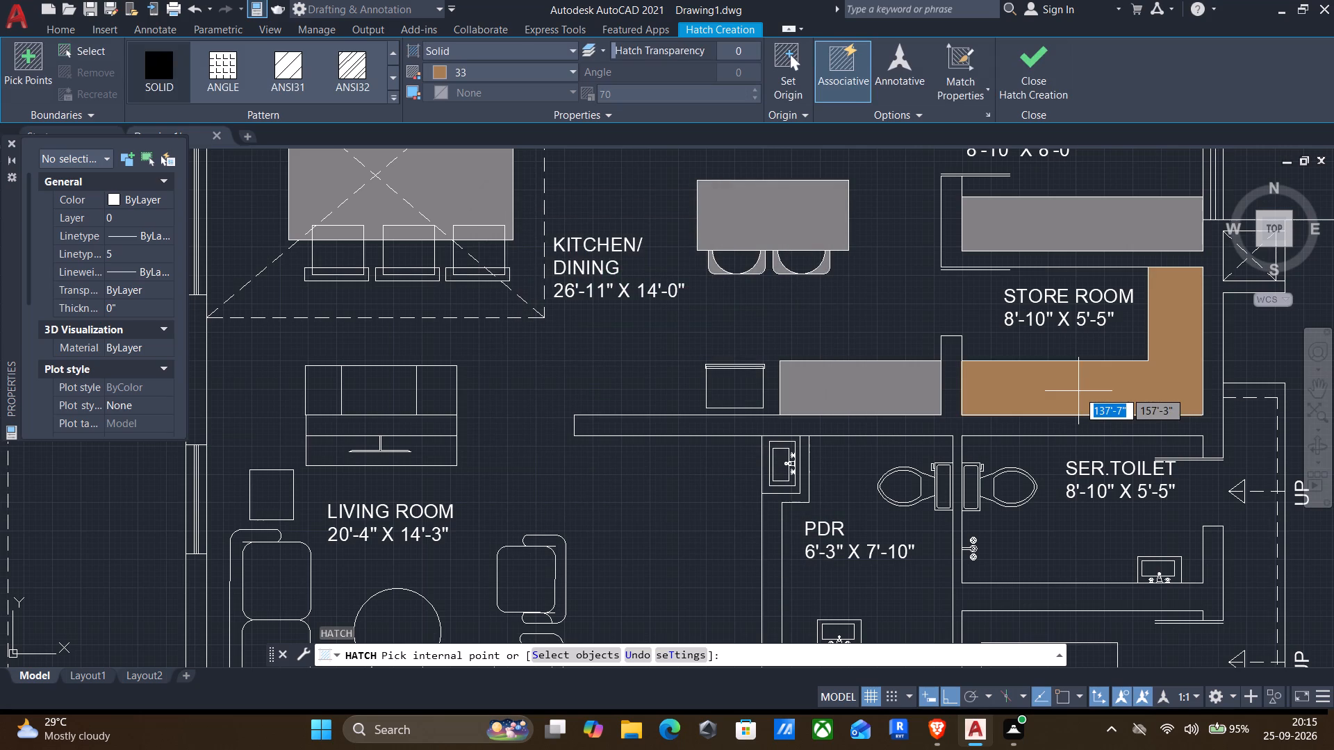
click(1078, 391)
Fill the TV units in Bed Room-1, the drawing room and the living room with the solid colour 33 hatch.
scroll(1073, 392, down, 3)
middle_drag(1039, 455, 996, 422)
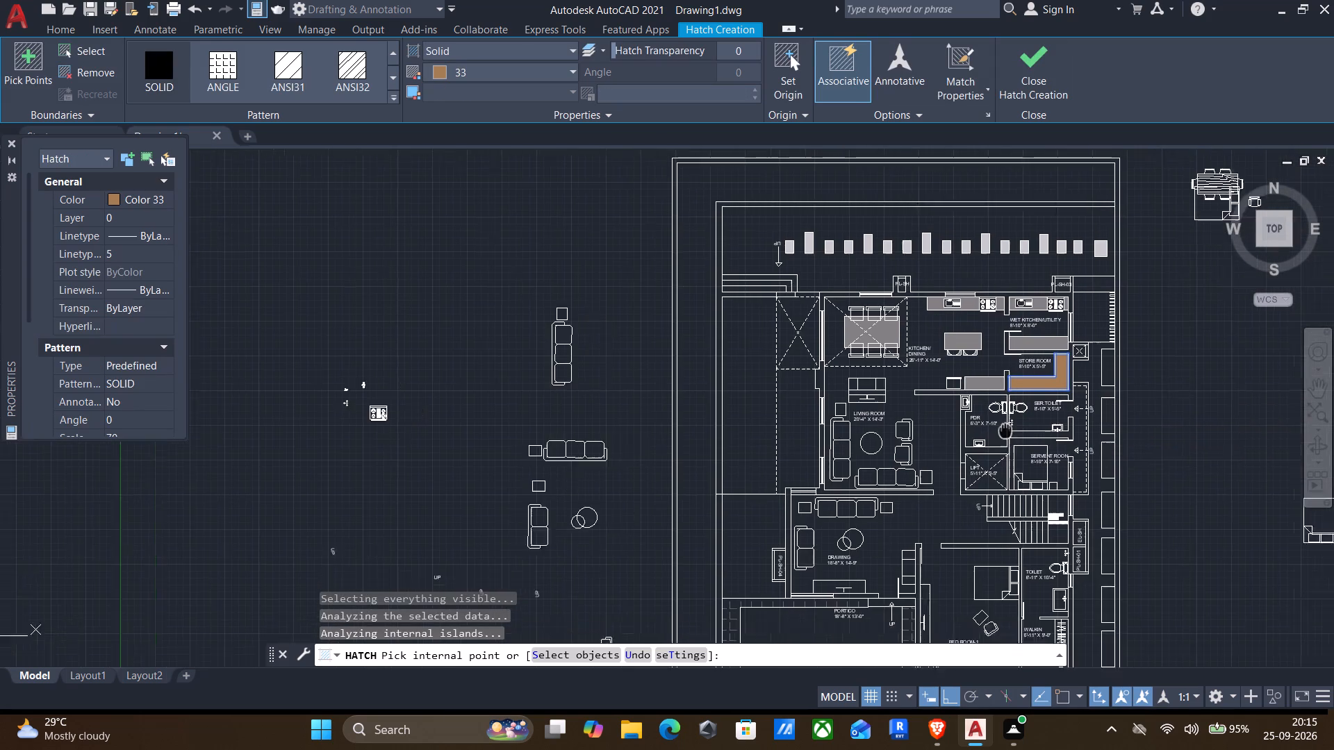
middle_drag(996, 422, 823, 290)
scroll(737, 510, up, 3)
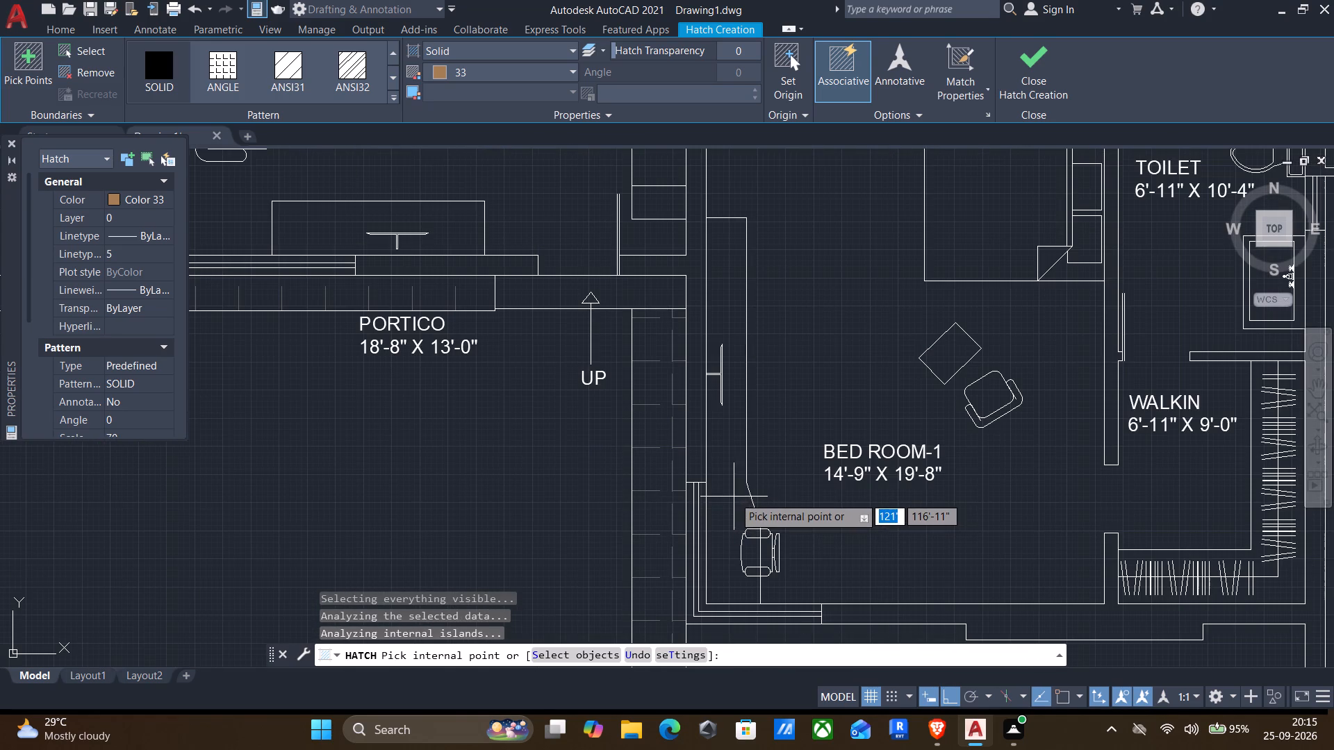
click(734, 497)
scroll(734, 497, down, 2)
click(581, 388)
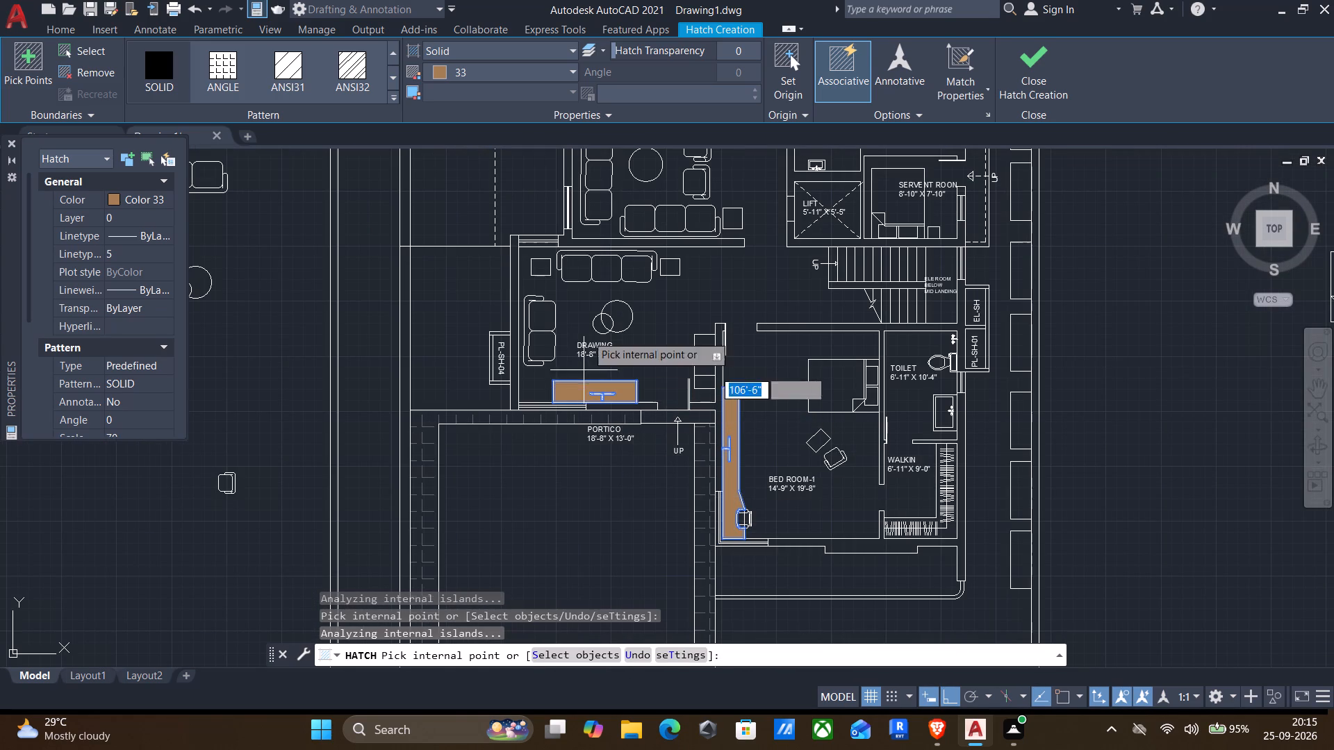
middle_drag(598, 246, 612, 423)
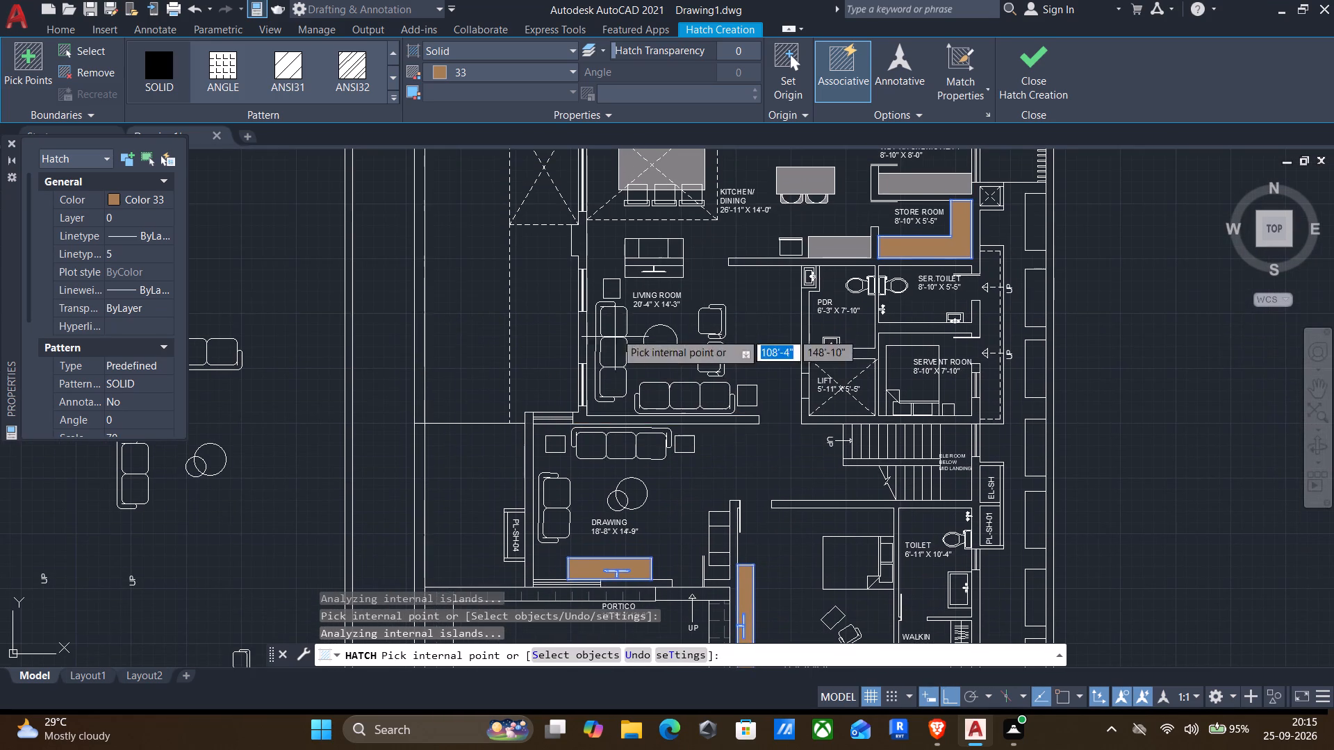
scroll(645, 287, up, 3)
click(593, 233)
scroll(593, 253, down, 3)
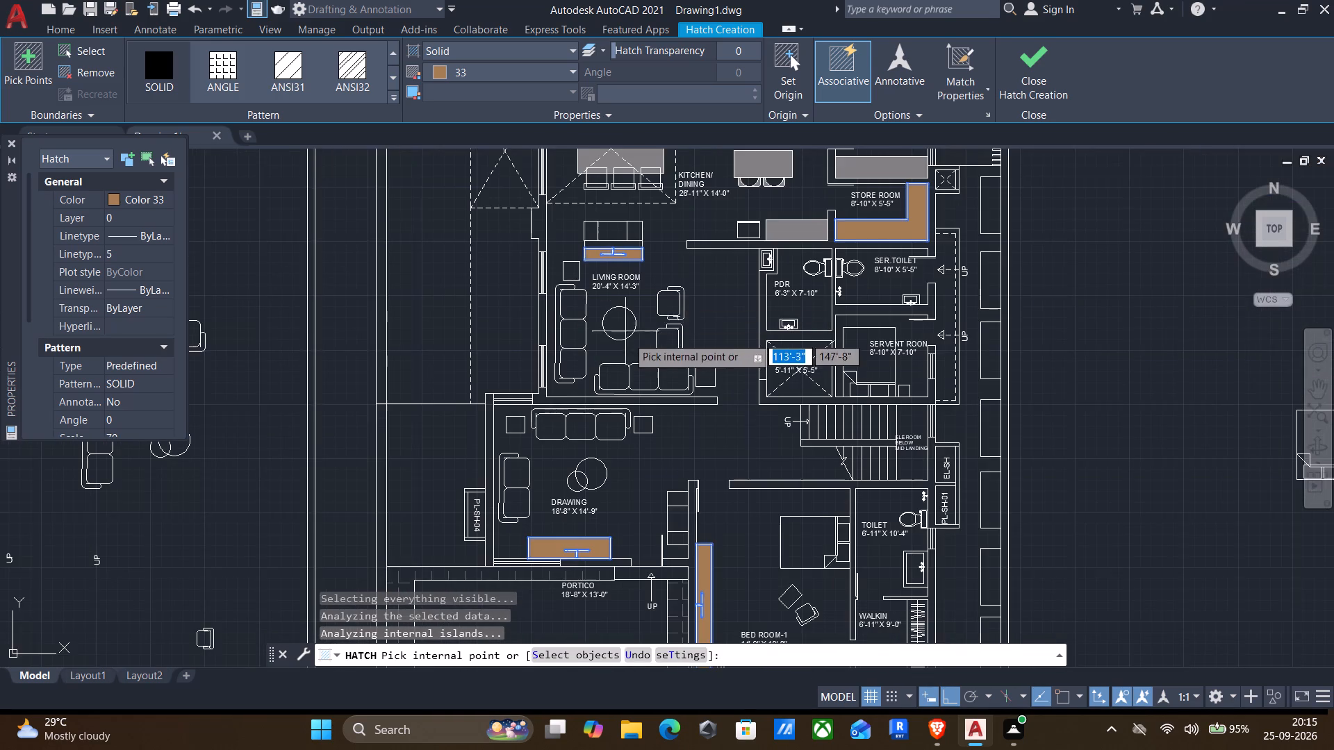
Fill the drawing room's larger round coffee table and the living room's round table with the solid colour 33 hatch.
middle_drag(627, 347, 686, 315)
middle_drag(658, 392, 704, 331)
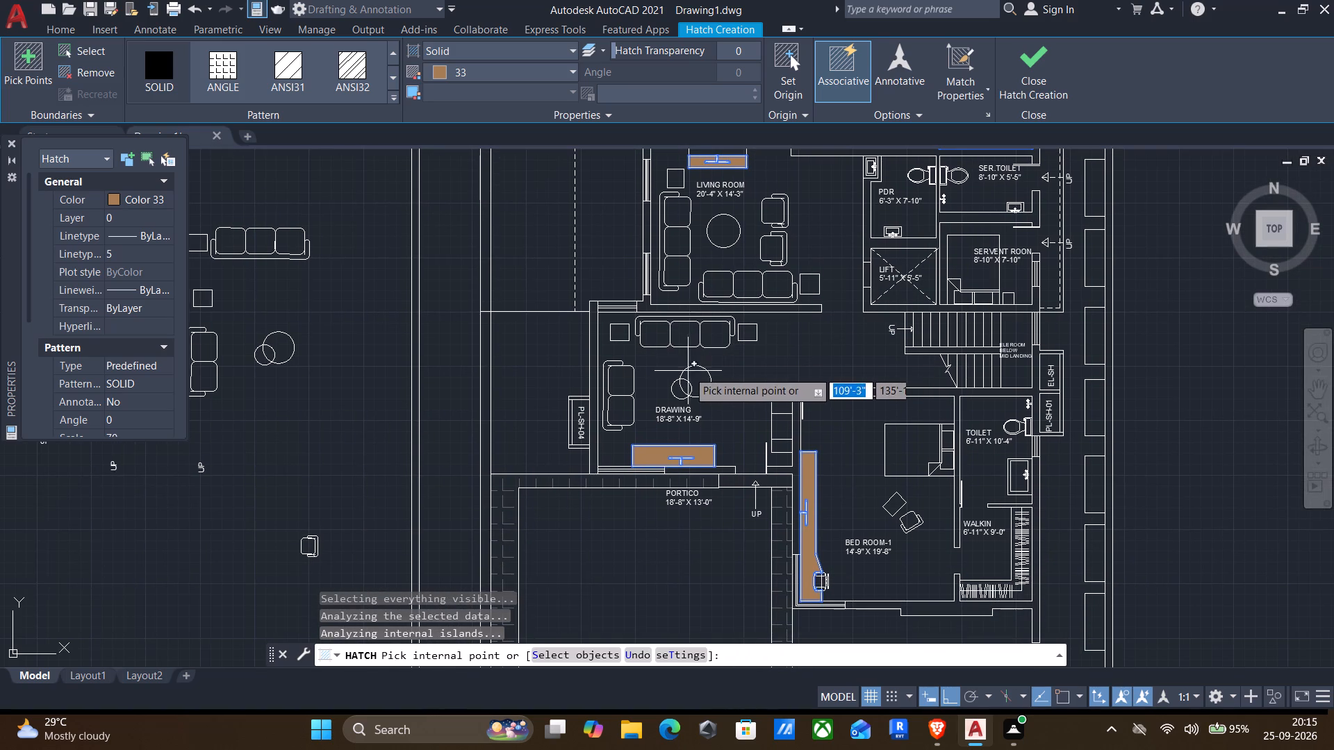
click(699, 381)
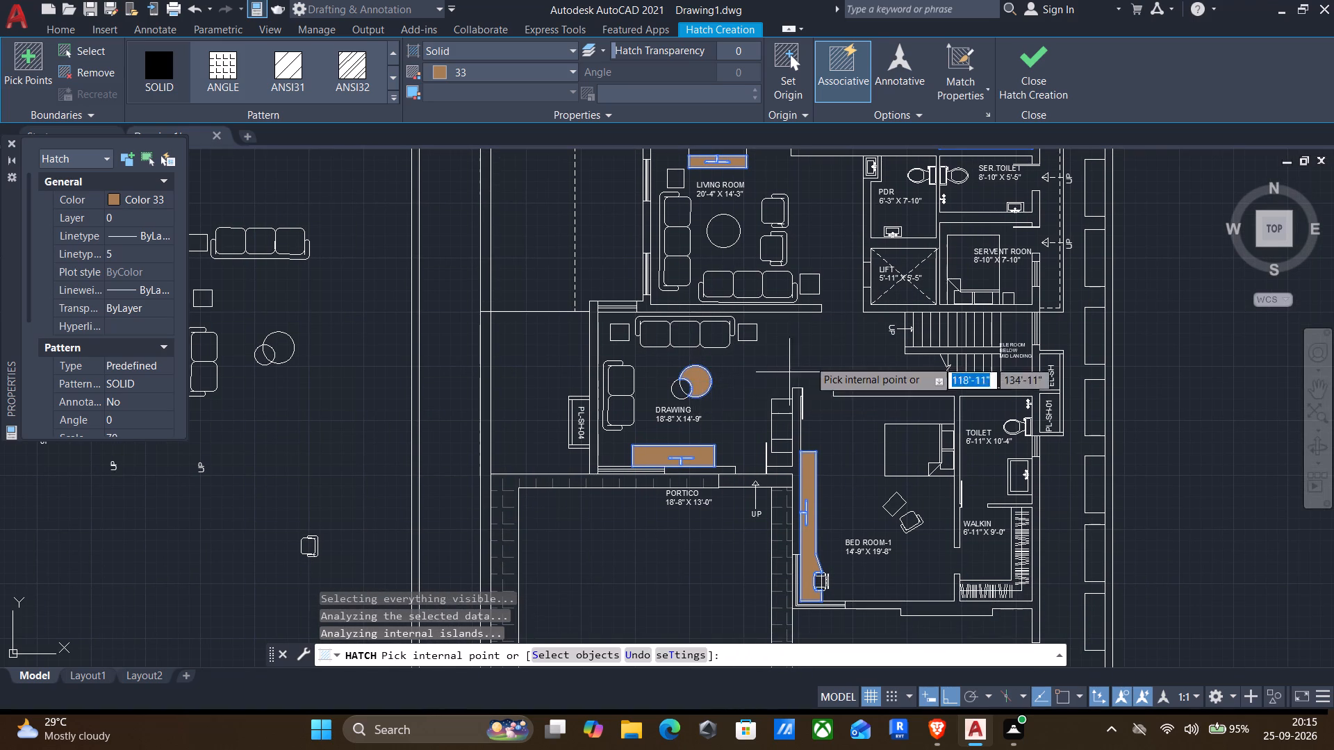
middle_drag(831, 339, 814, 475)
click(703, 372)
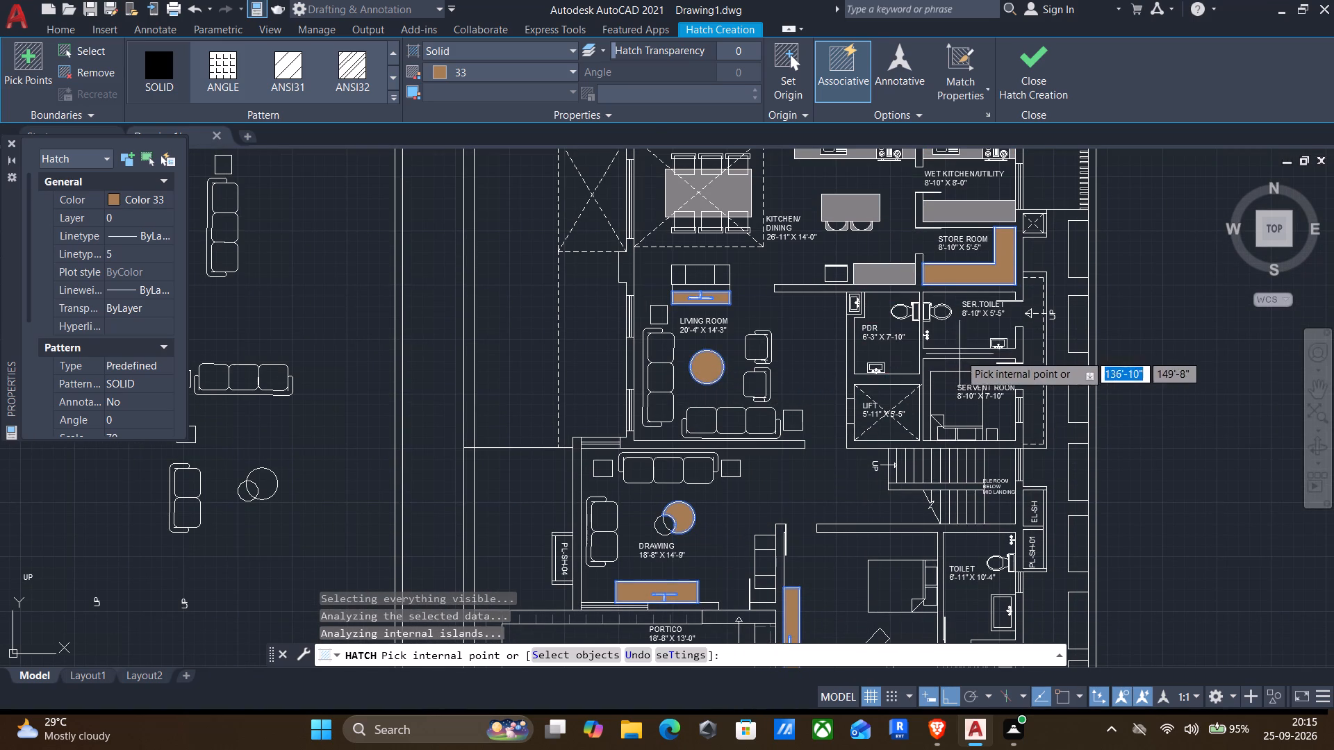
Fill the L-shaped wardrobe in Bed Room-1's walk-in closet with the solid colour 33 hatch and finish the hatch.
middle_drag(980, 464, 970, 447)
middle_drag(966, 441, 946, 416)
middle_drag(940, 410, 880, 385)
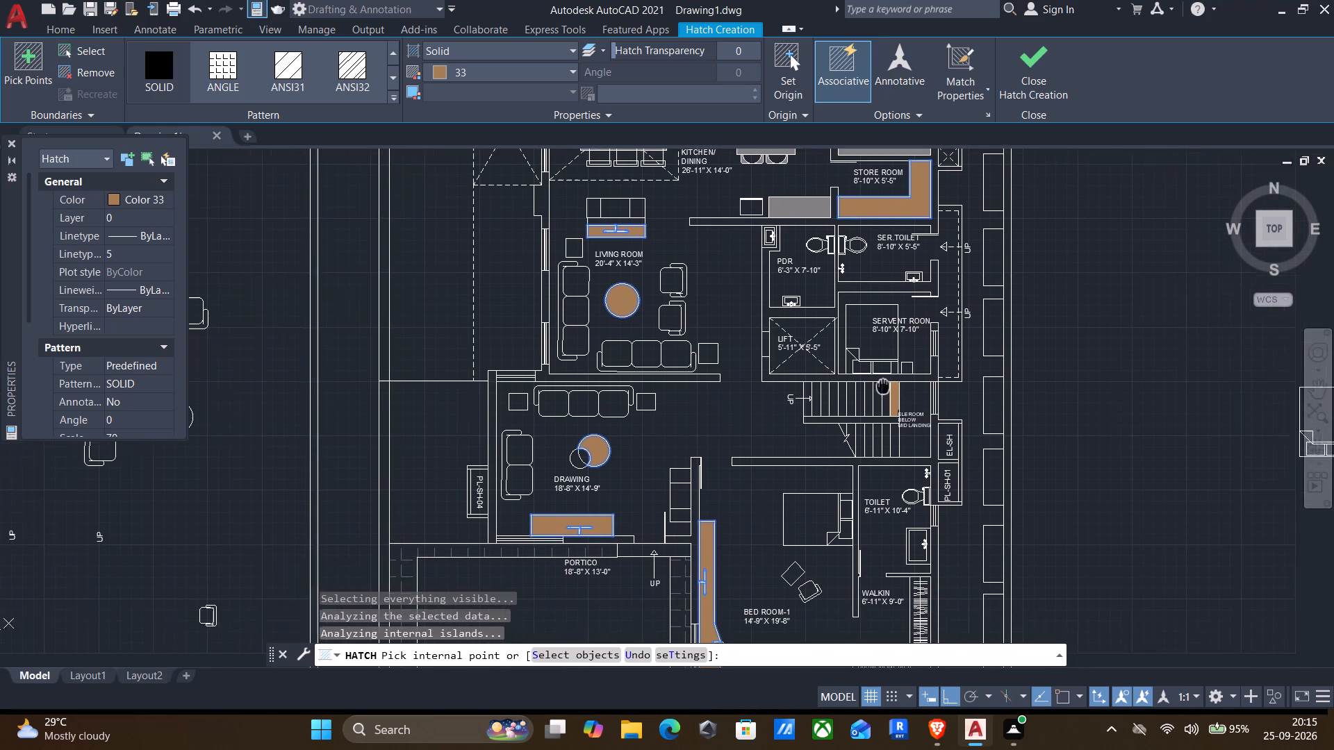
middle_drag(880, 385, 875, 383)
middle_click(905, 463)
scroll(903, 460, up, 1)
middle_drag(902, 458, 862, 388)
middle_click(832, 346)
middle_drag(823, 537, 817, 437)
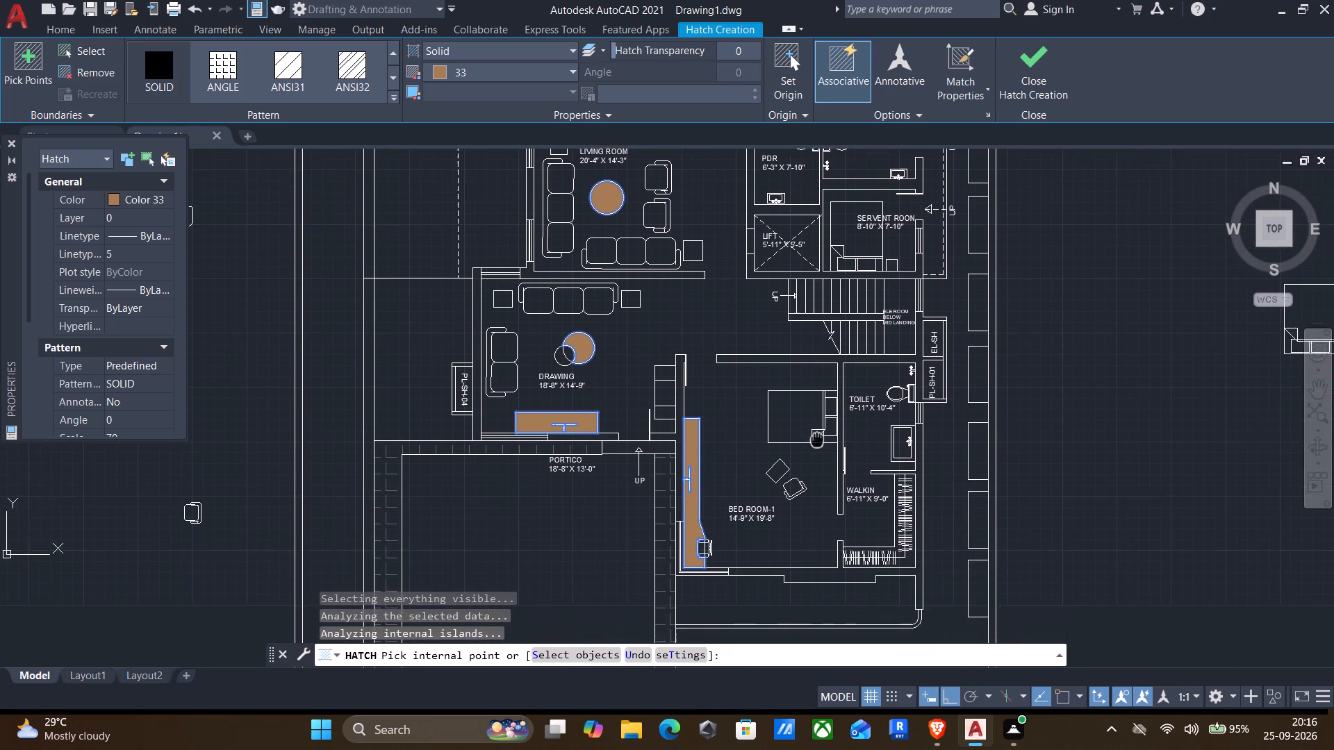
middle_drag(817, 437, 816, 436)
middle_drag(802, 551, 823, 465)
scroll(920, 471, up, 2)
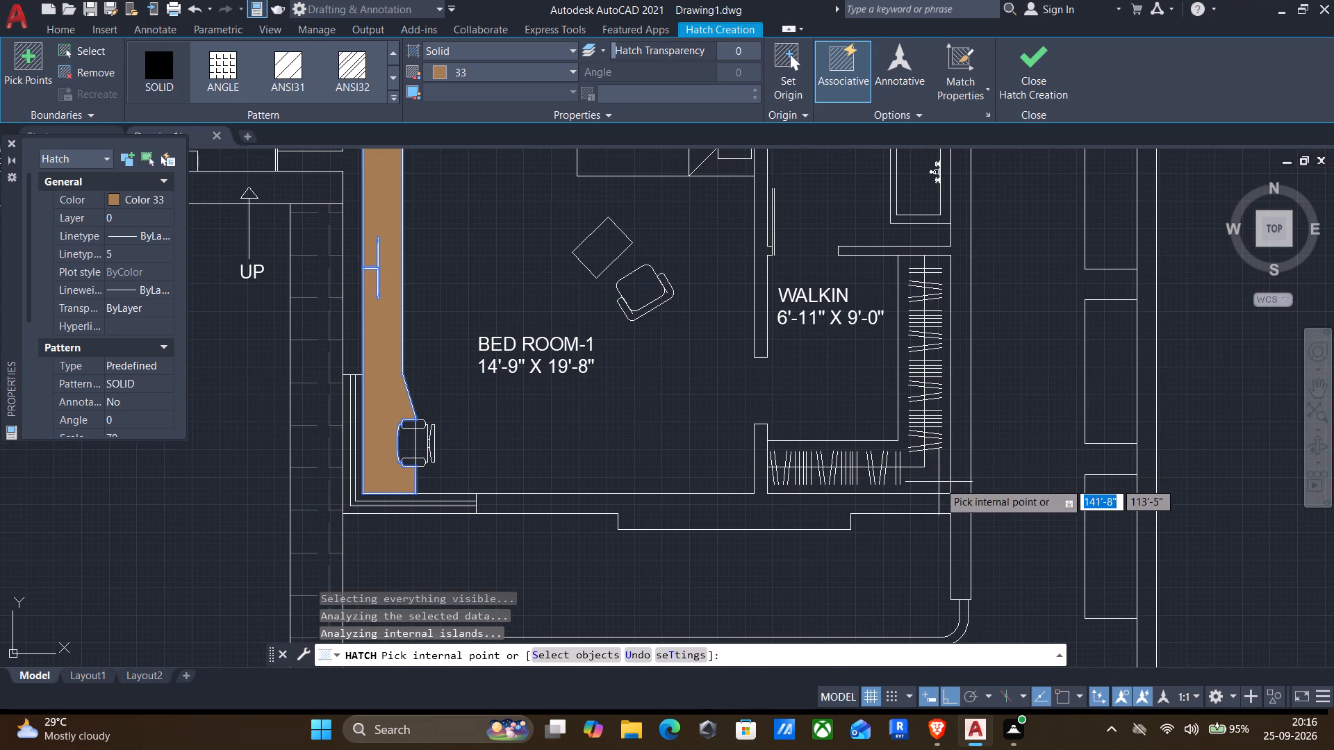
click(939, 482)
scroll(841, 499, down, 2)
middle_drag(756, 537, 869, 407)
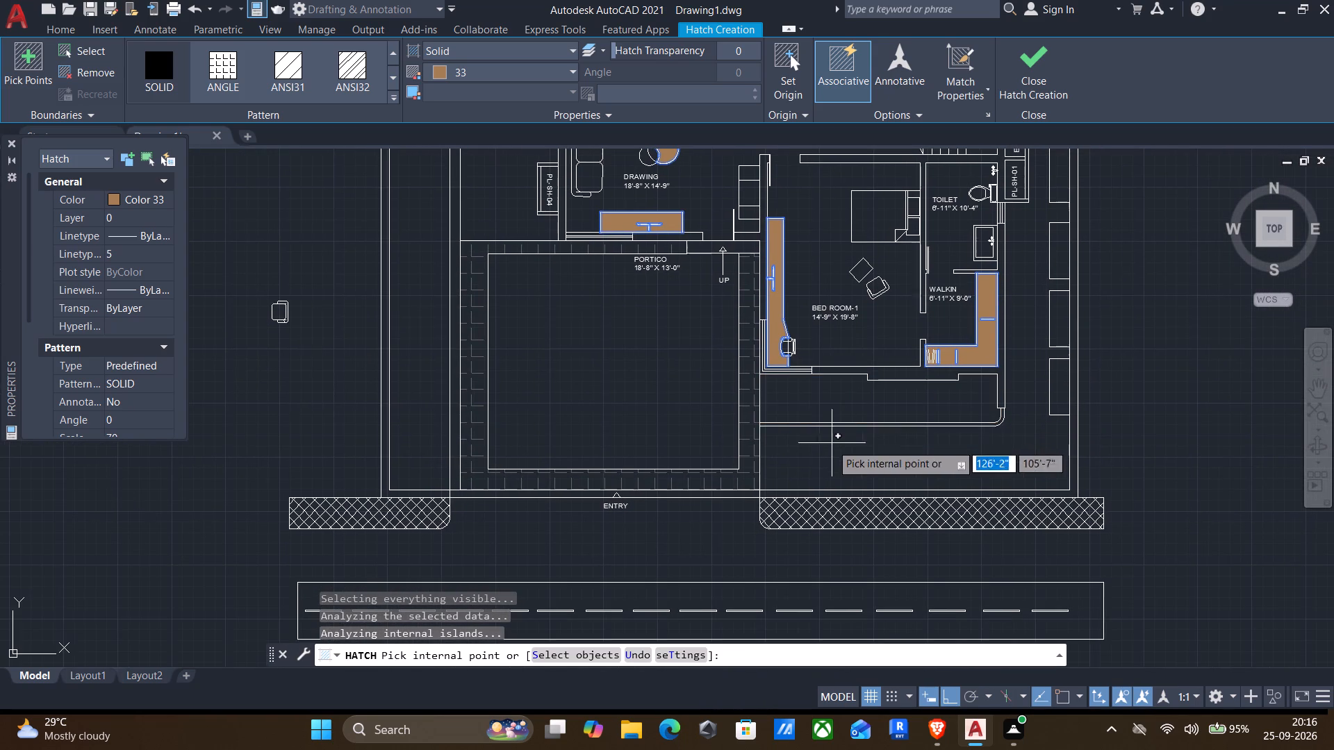
middle_drag(690, 407, 781, 450)
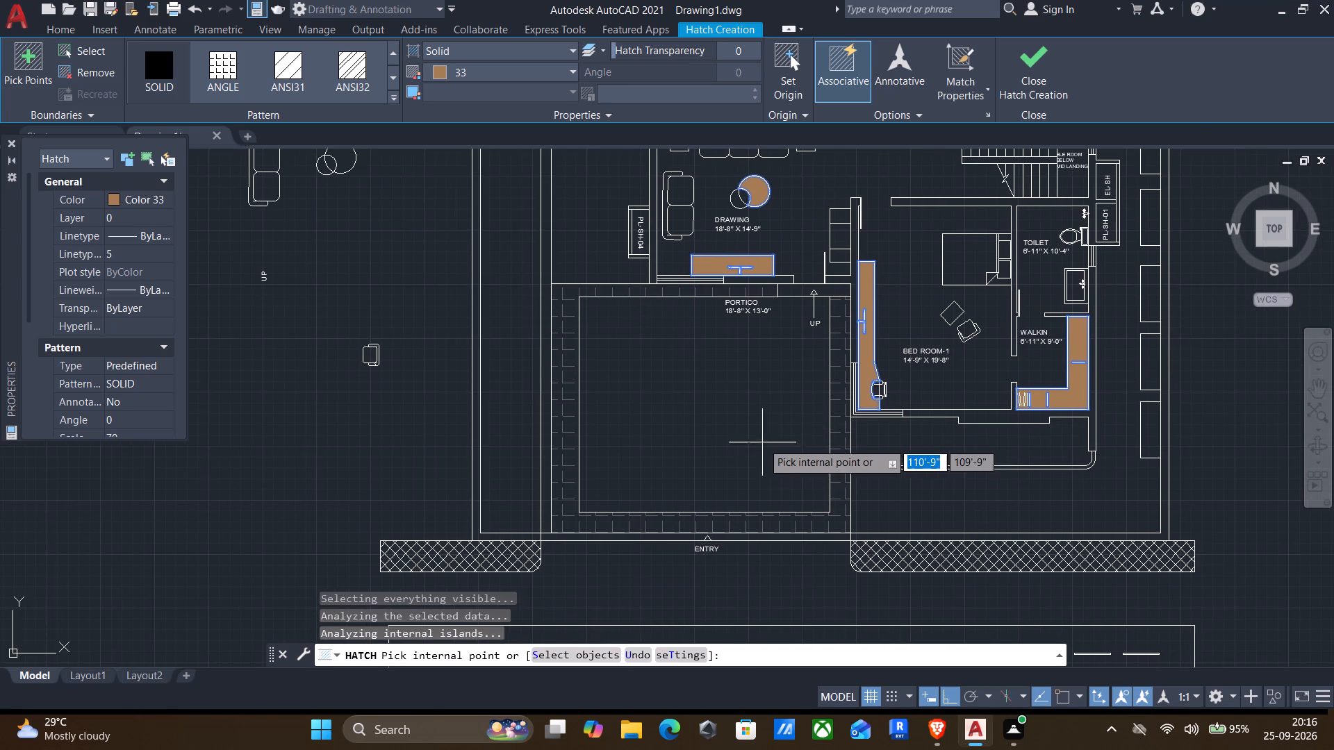
middle_drag(762, 442, 807, 534)
scroll(774, 516, down, 1)
middle_drag(773, 504, 764, 567)
scroll(763, 541, down, 1)
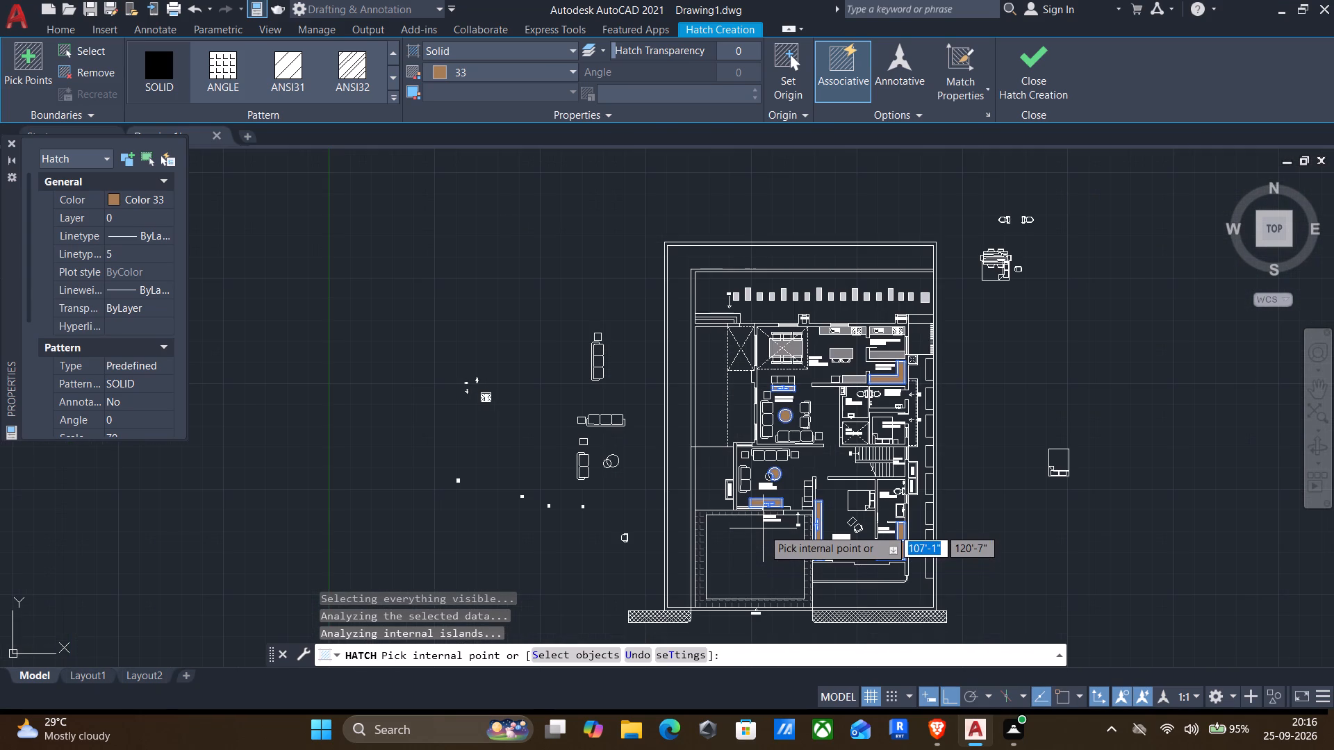
key(Return)
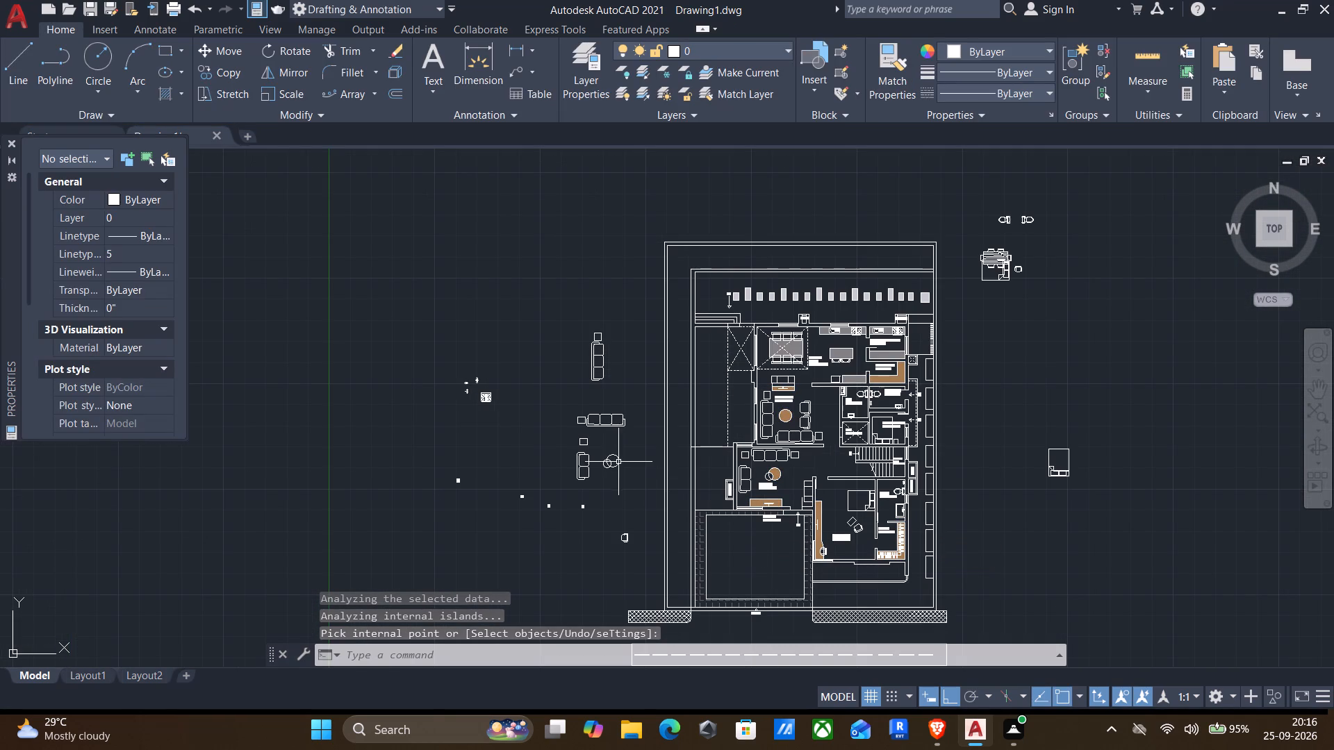
Erase the leftover furniture and fixture blocks lying outside the house plan on its west and east sides.
click(413, 281)
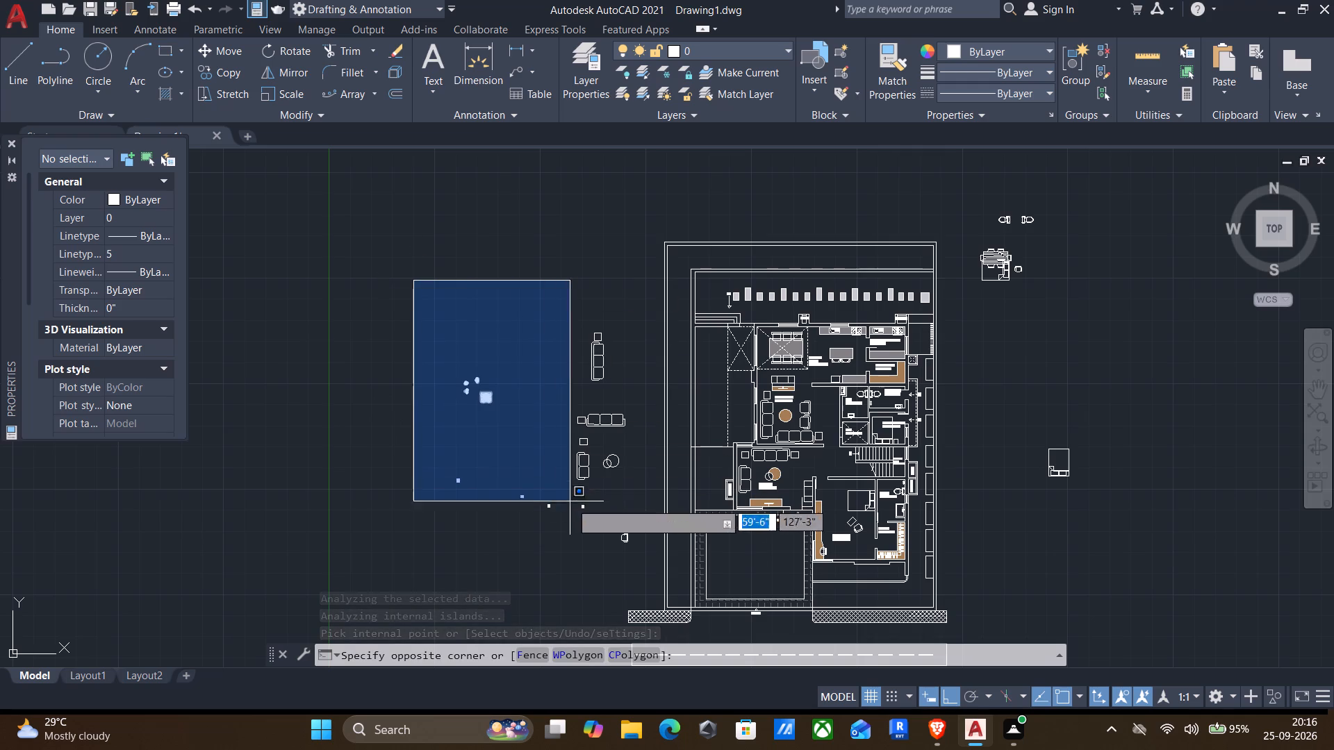
click(636, 582)
key(Delete)
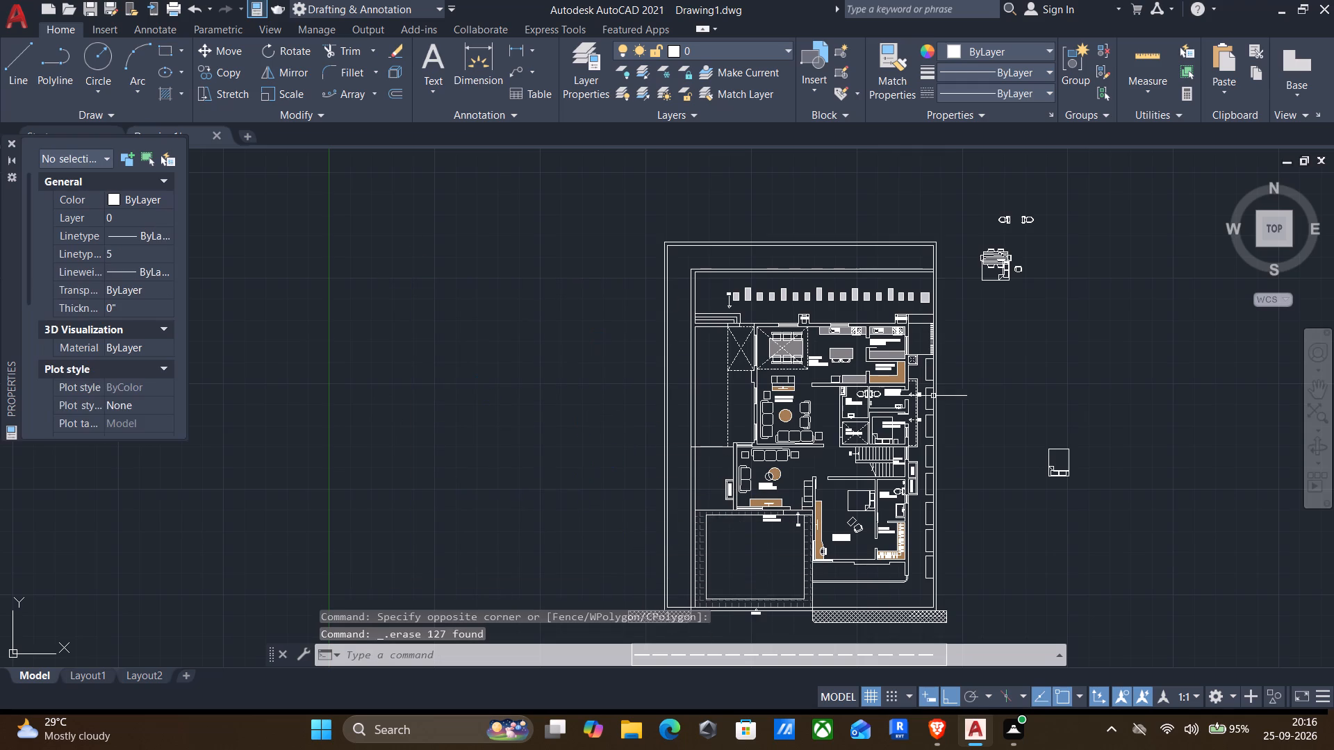
click(950, 171)
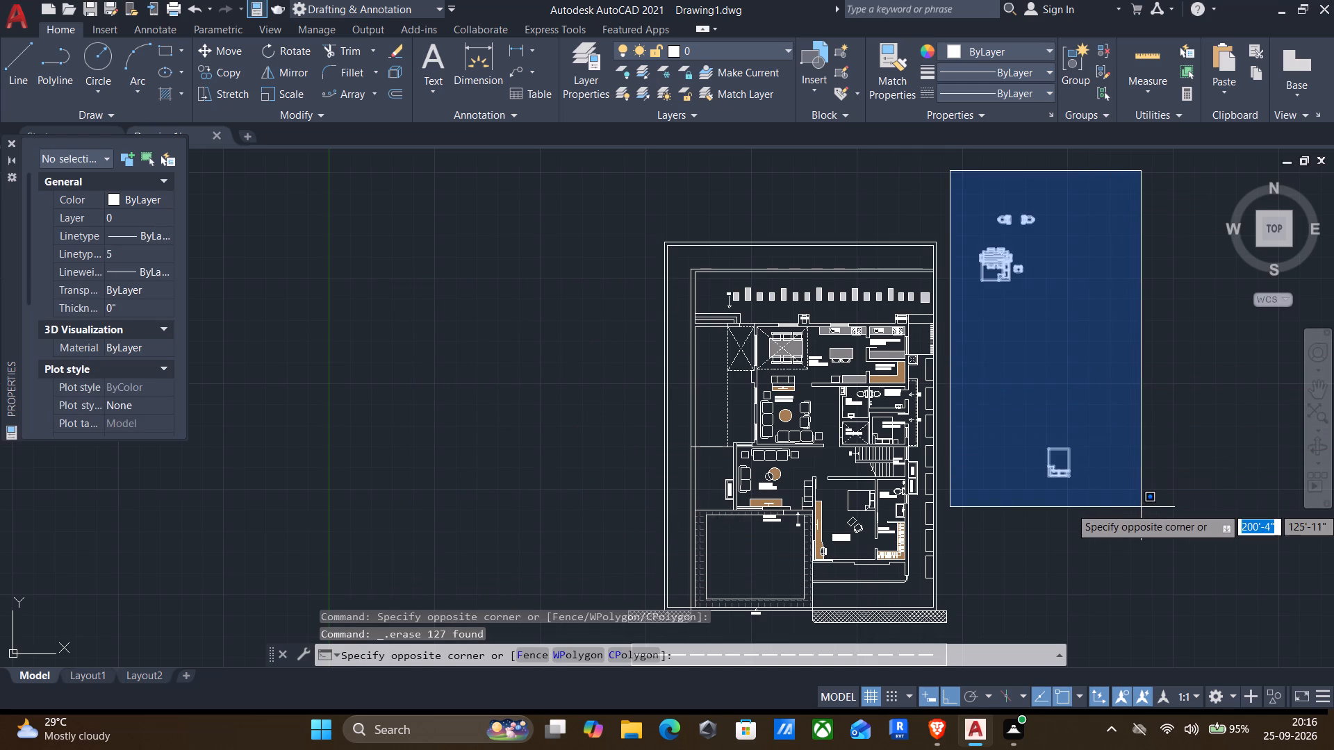
click(1141, 508)
key(Delete)
Insert the Trees - Imperial block from the tool palettes into the empty space east of the plan.
scroll(1134, 514, down, 1)
middle_drag(1128, 519, 846, 401)
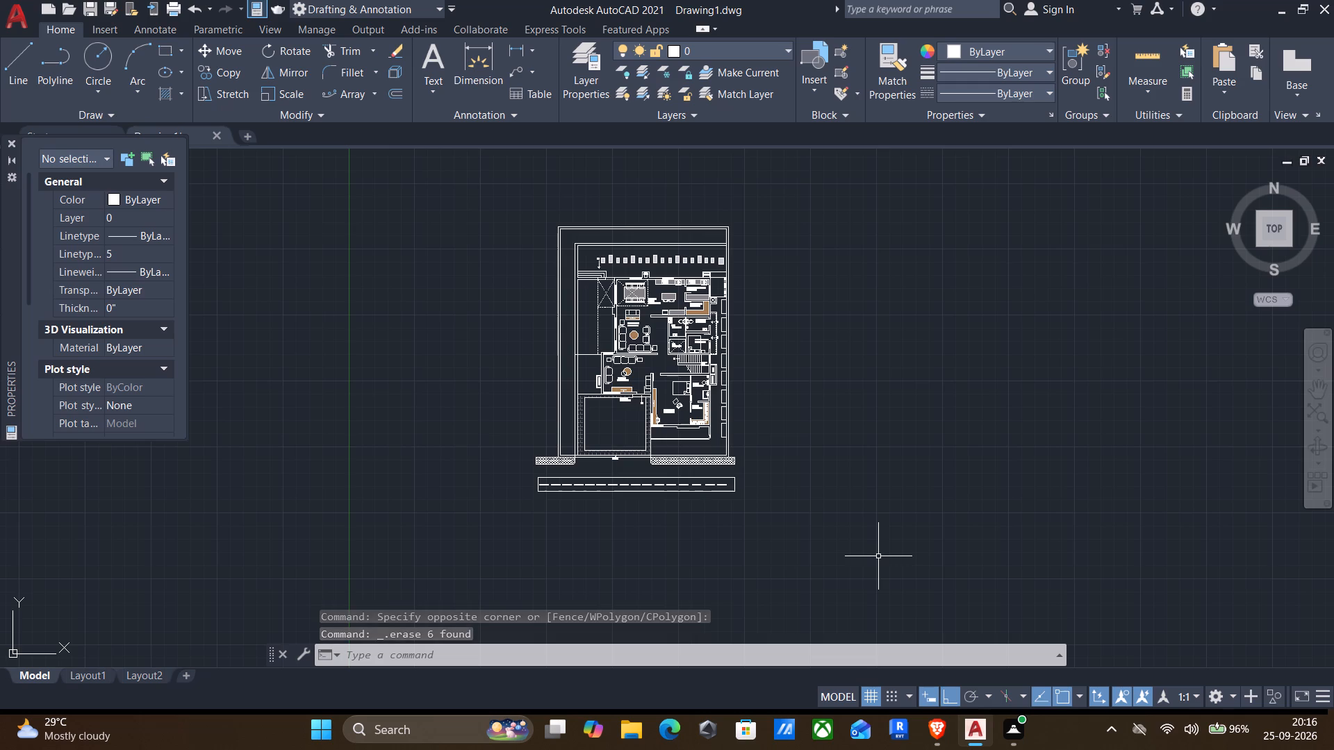
key(ctrl+3)
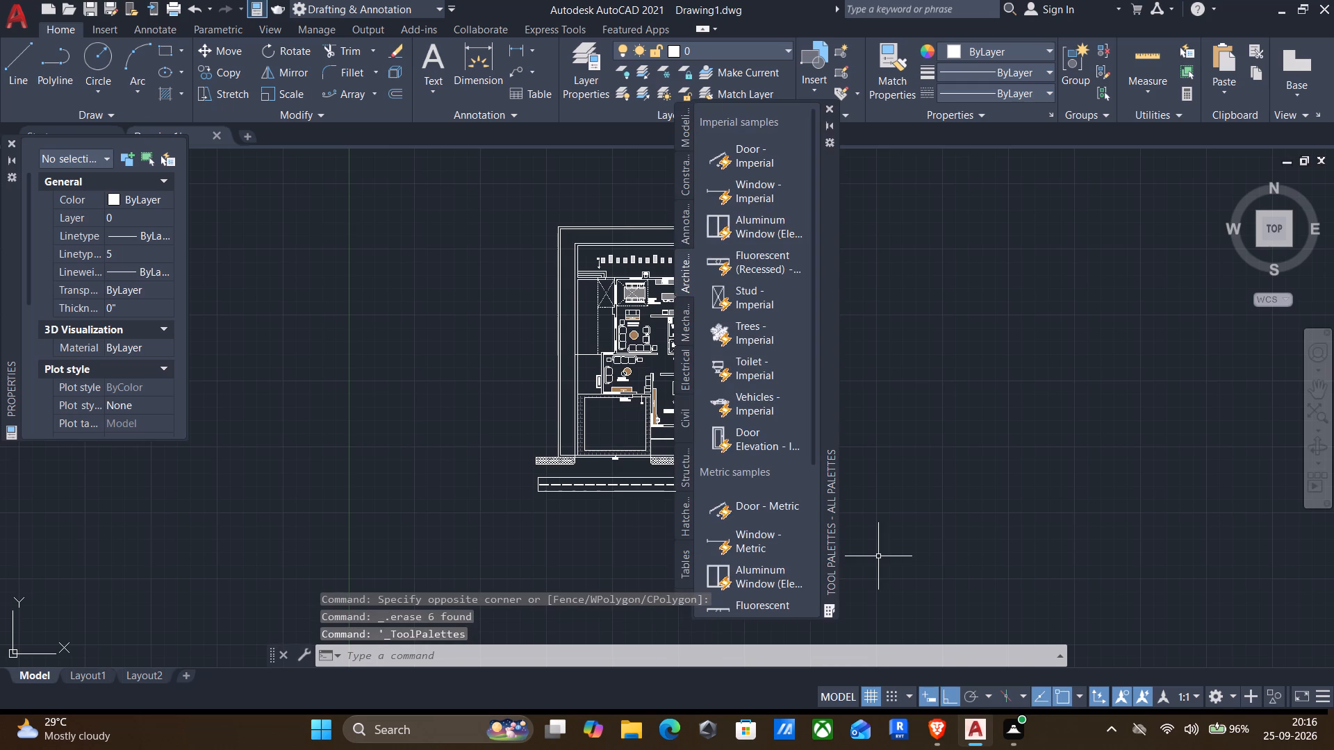
drag(734, 328, 905, 324)
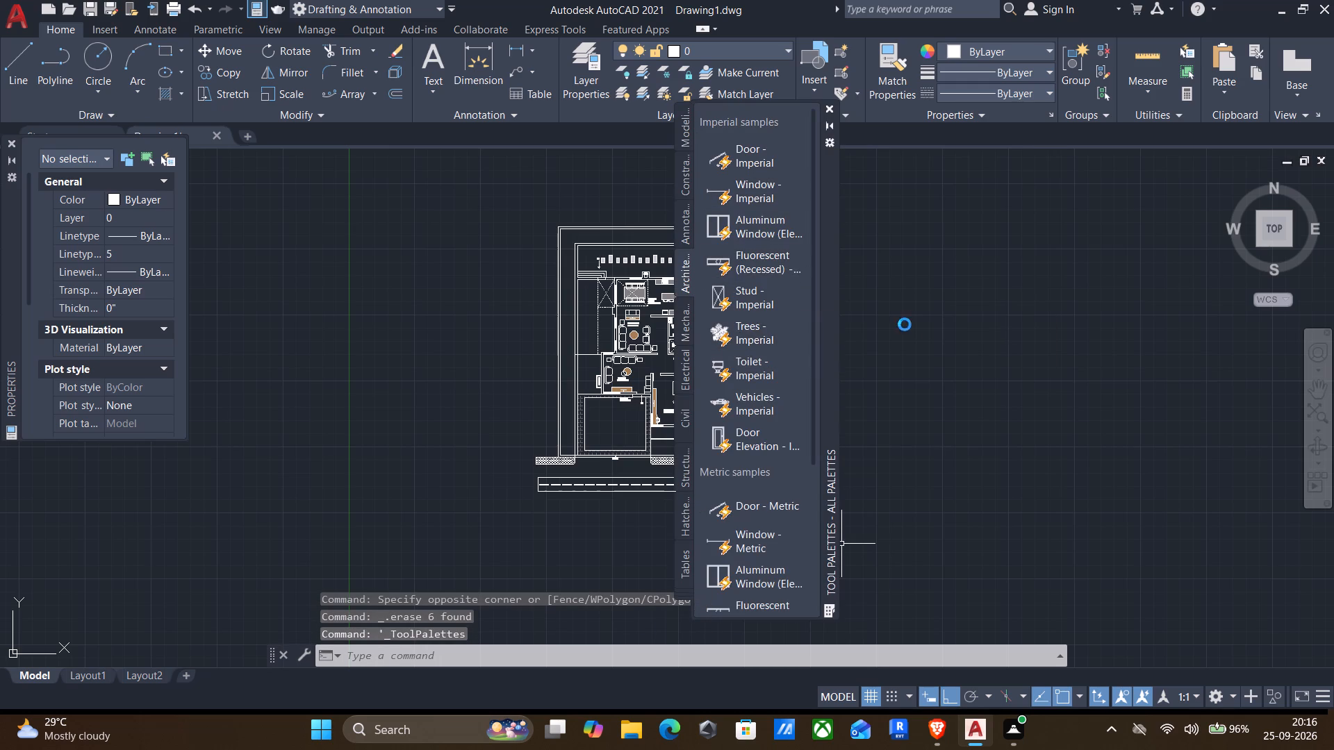
drag(905, 324, 953, 337)
click(827, 106)
scroll(831, 108, down, 1)
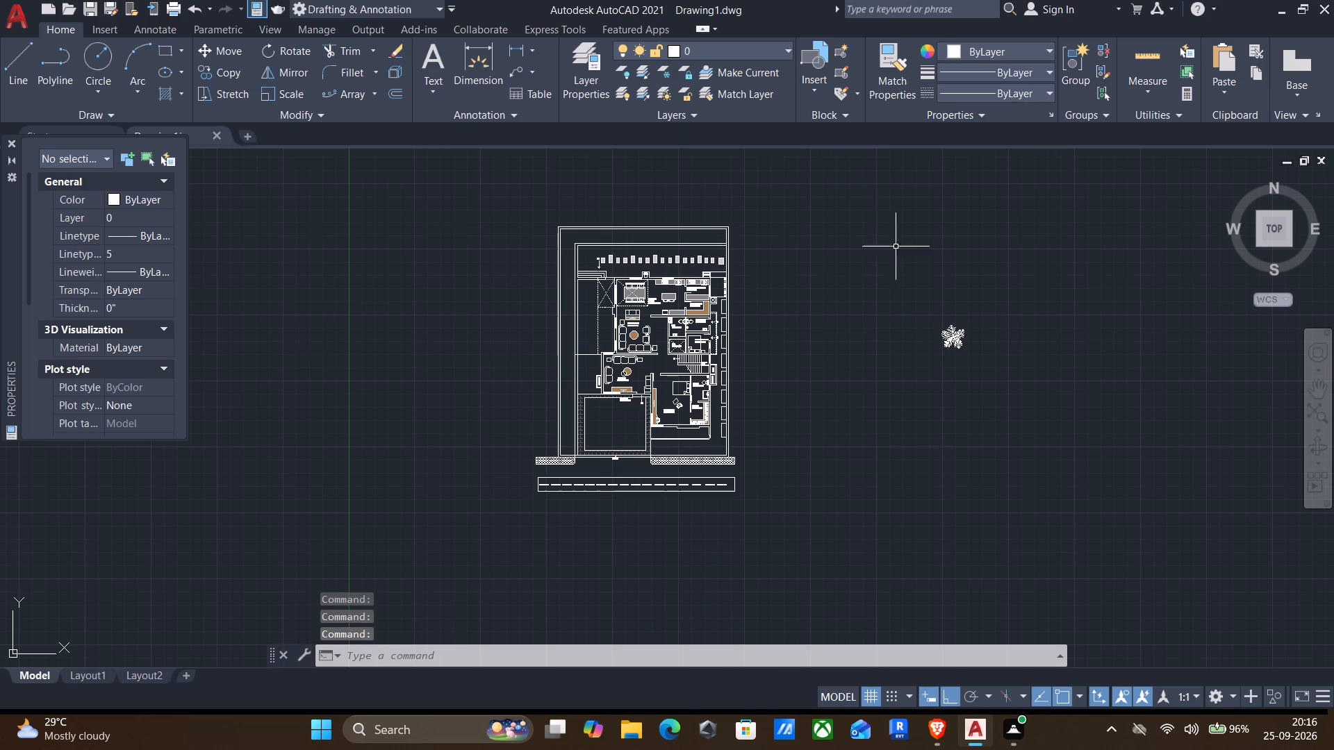
Scale the tree block down freehand to about one fifth of its size.
drag(918, 305, 962, 351)
click(991, 376)
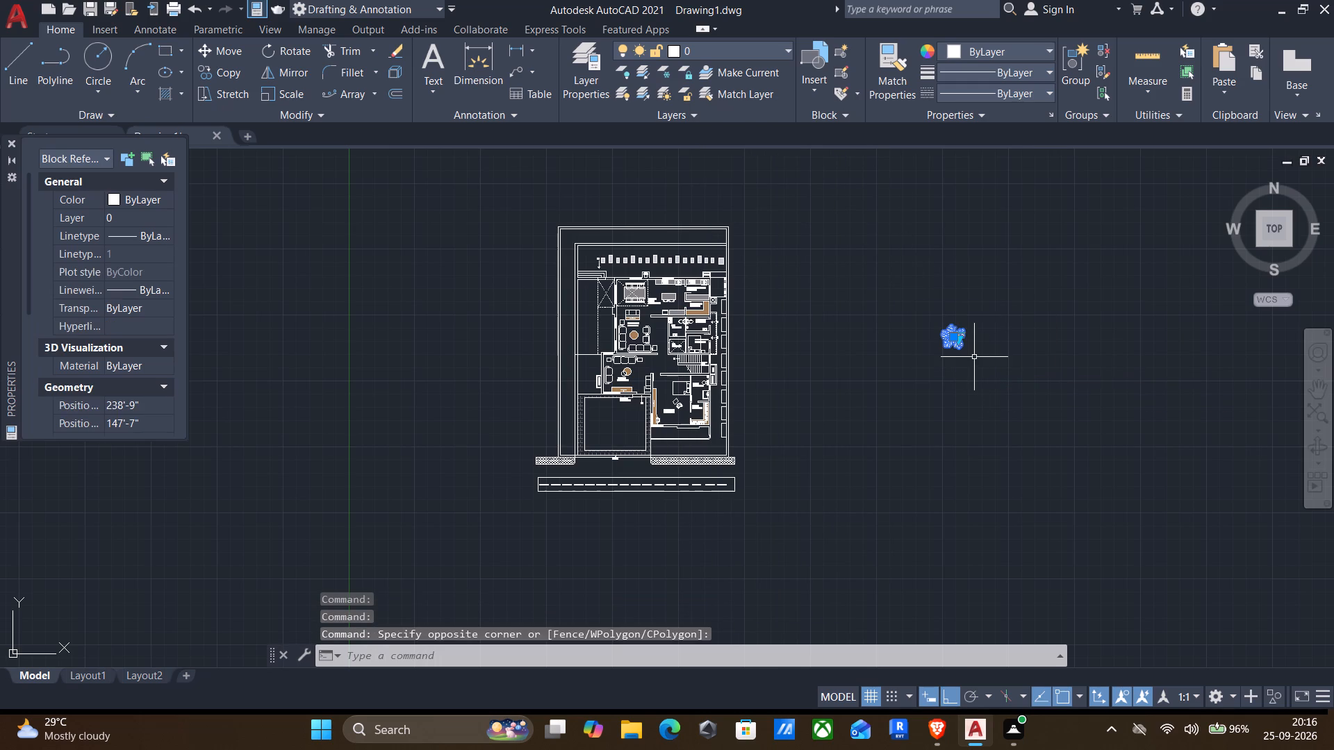
key(s)
key(c)
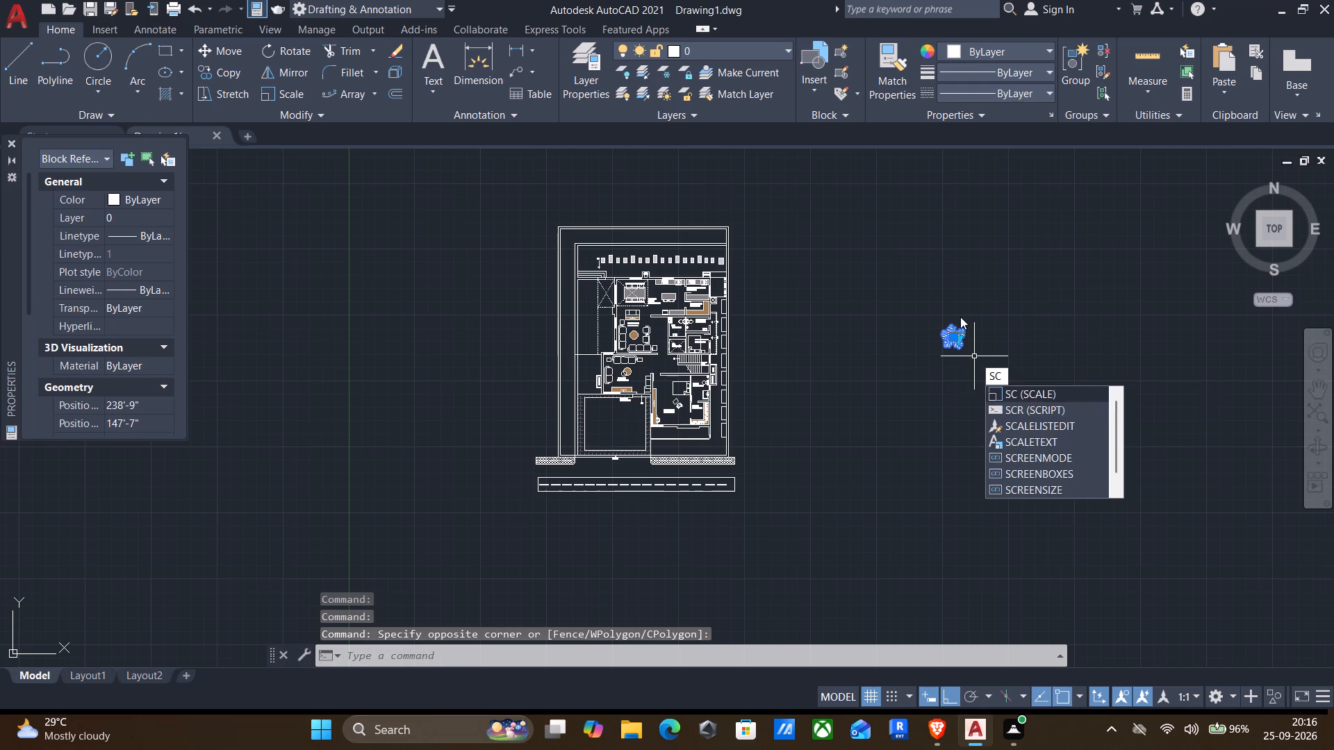
key(Return)
scroll(948, 327, up, 3)
click(954, 364)
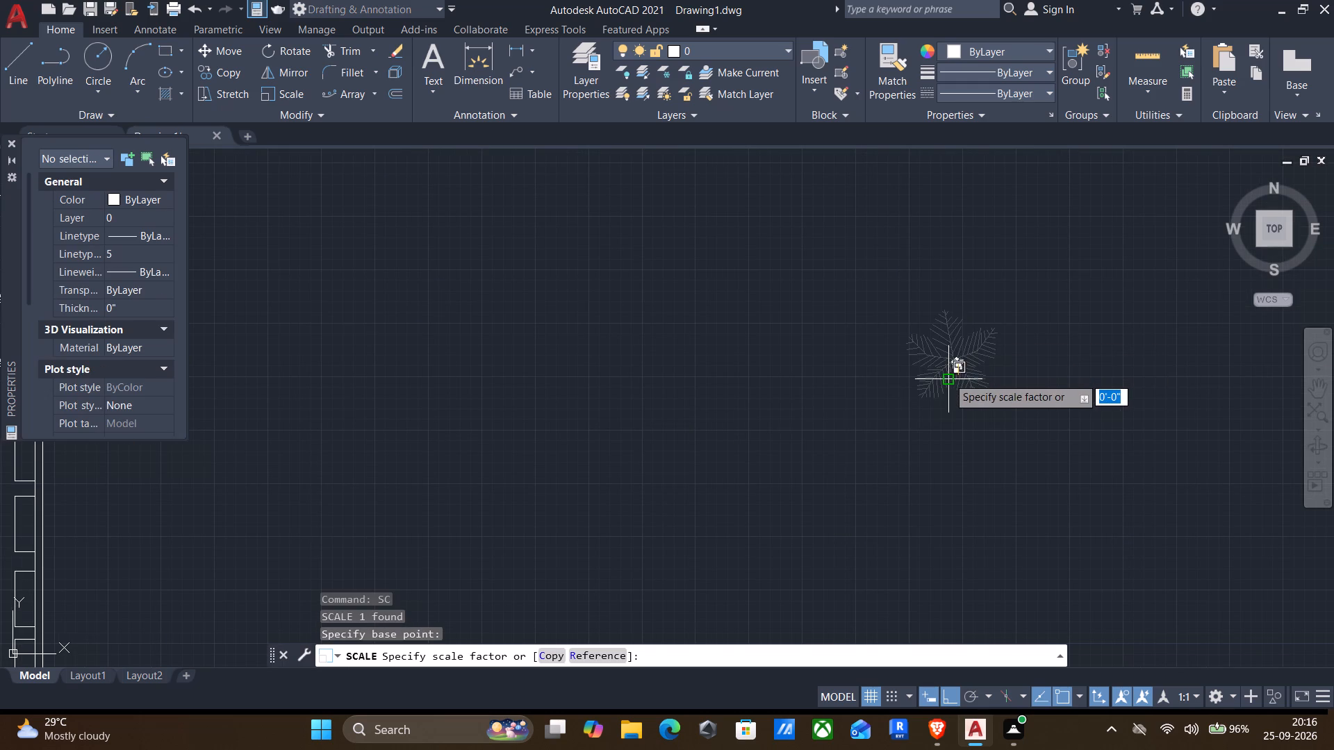
scroll(947, 387, up, 3)
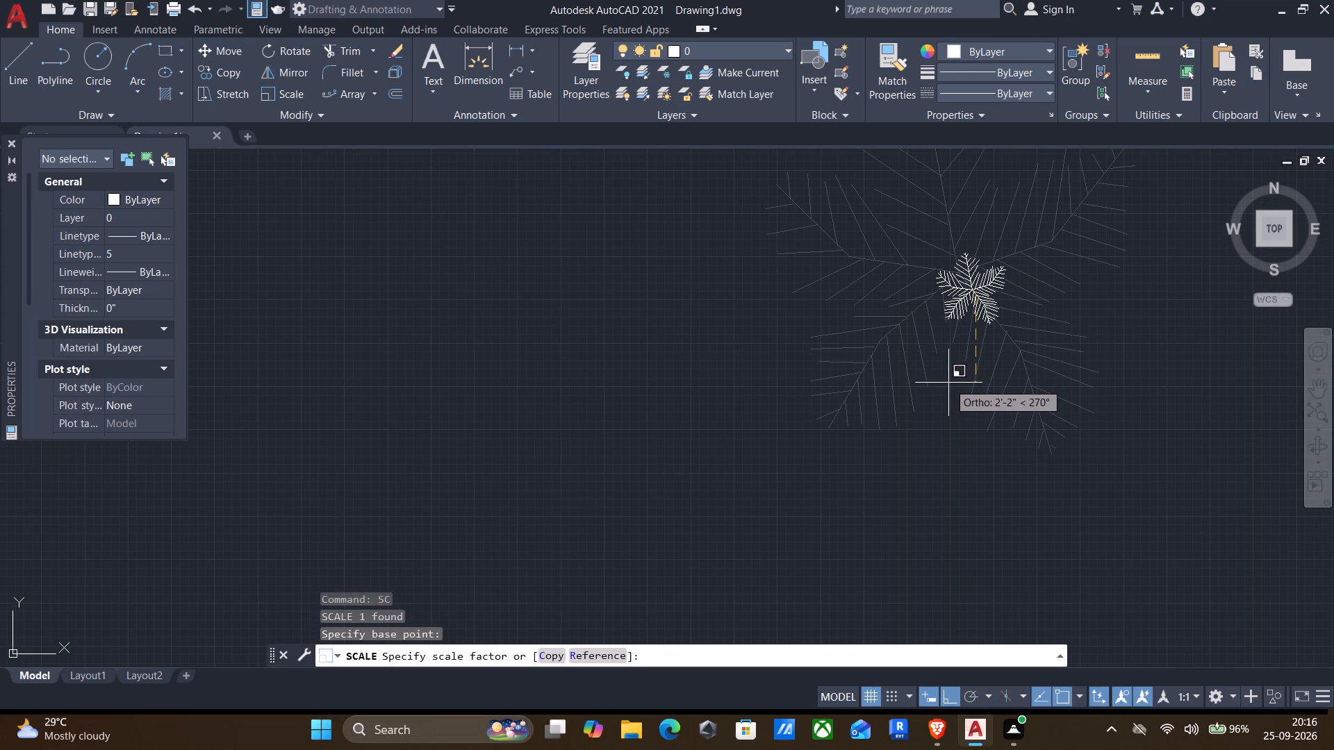
click(948, 383)
Explode the scaled tree block into separate lines.
click(905, 230)
click(1117, 385)
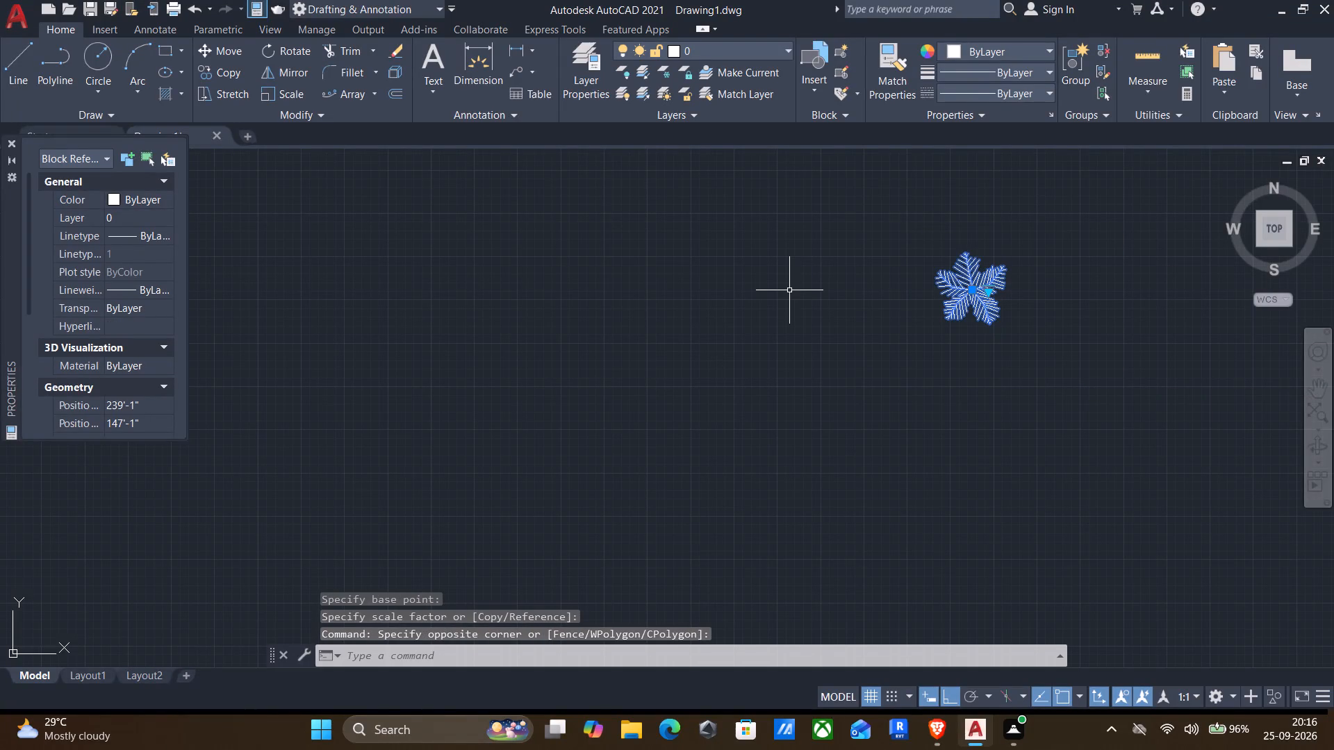
key(x)
key(Return)
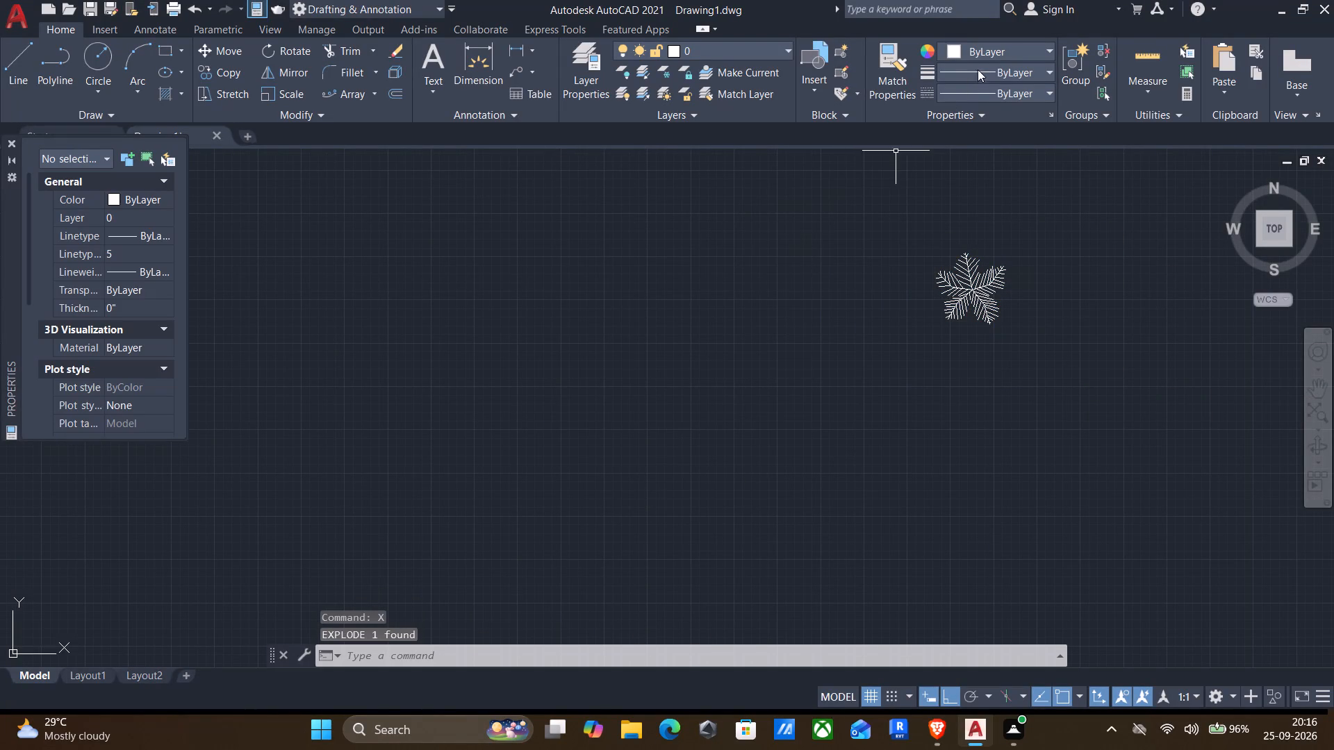
Set the colour of all the tree's lines to dark green 19,103,52.
click(909, 202)
click(1076, 387)
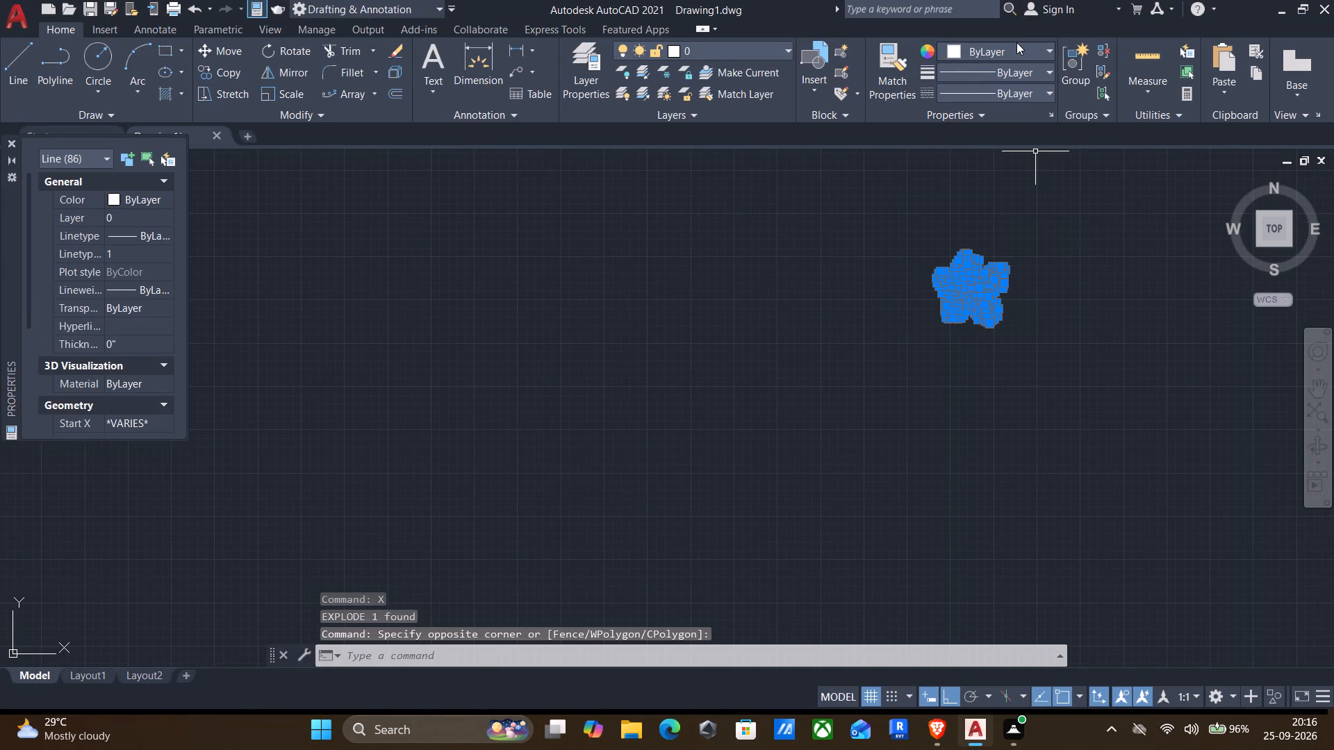
click(1016, 52)
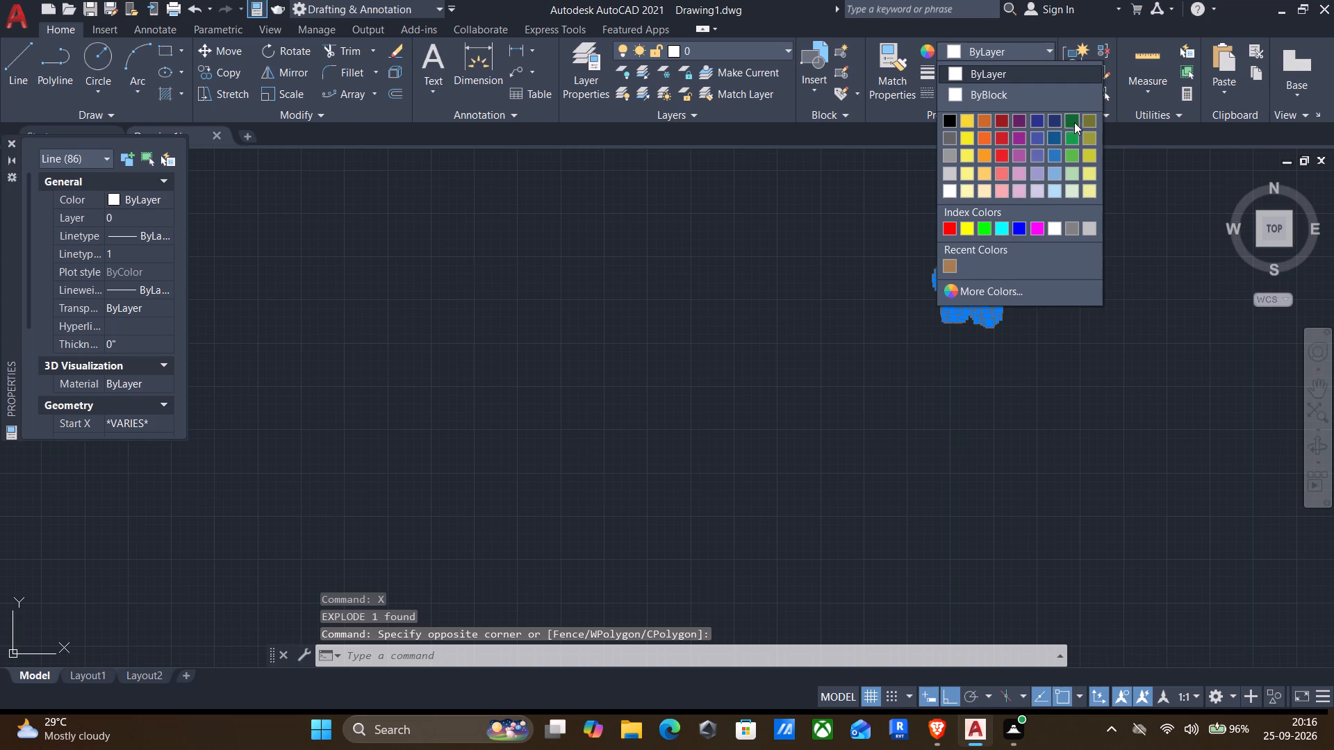
click(1074, 122)
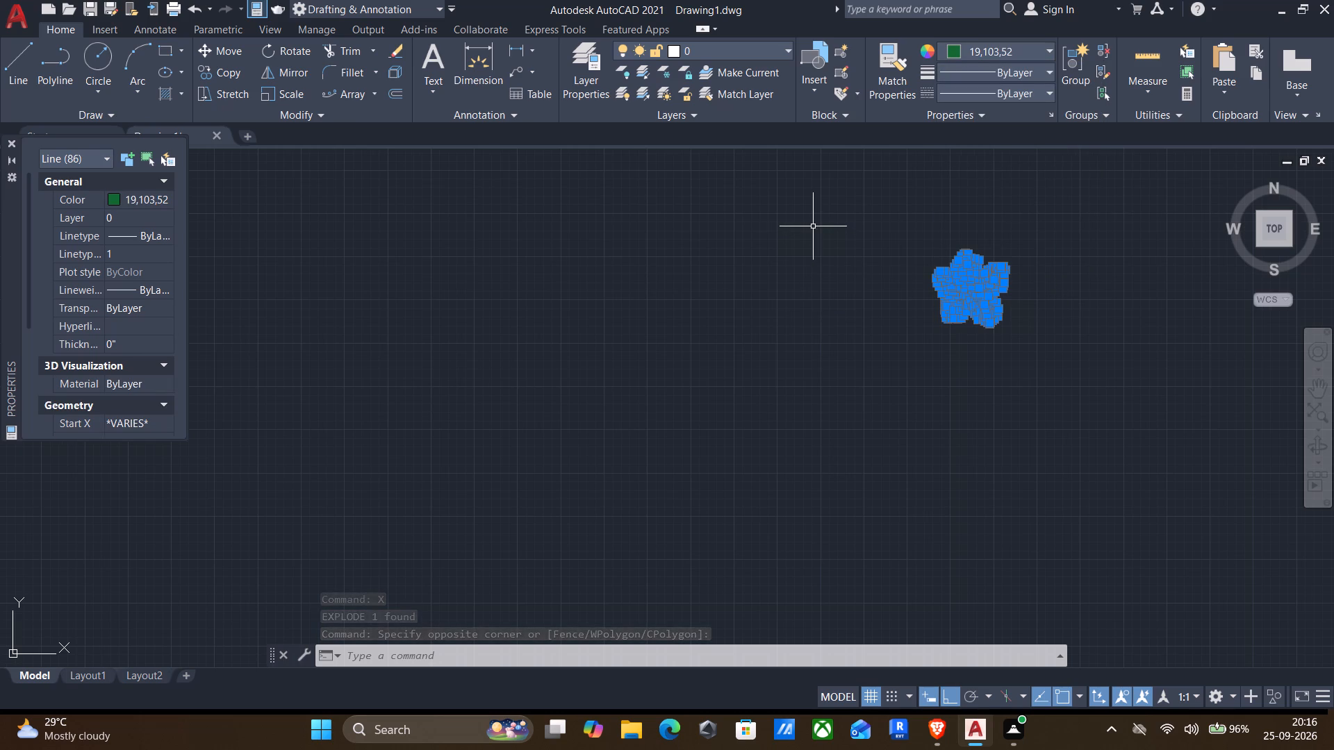
key(Escape)
With ortho off, copy the green tree seven times to fill the rectangular planter by the boundary wall east of the store room.
drag(791, 203, 797, 201)
click(1144, 418)
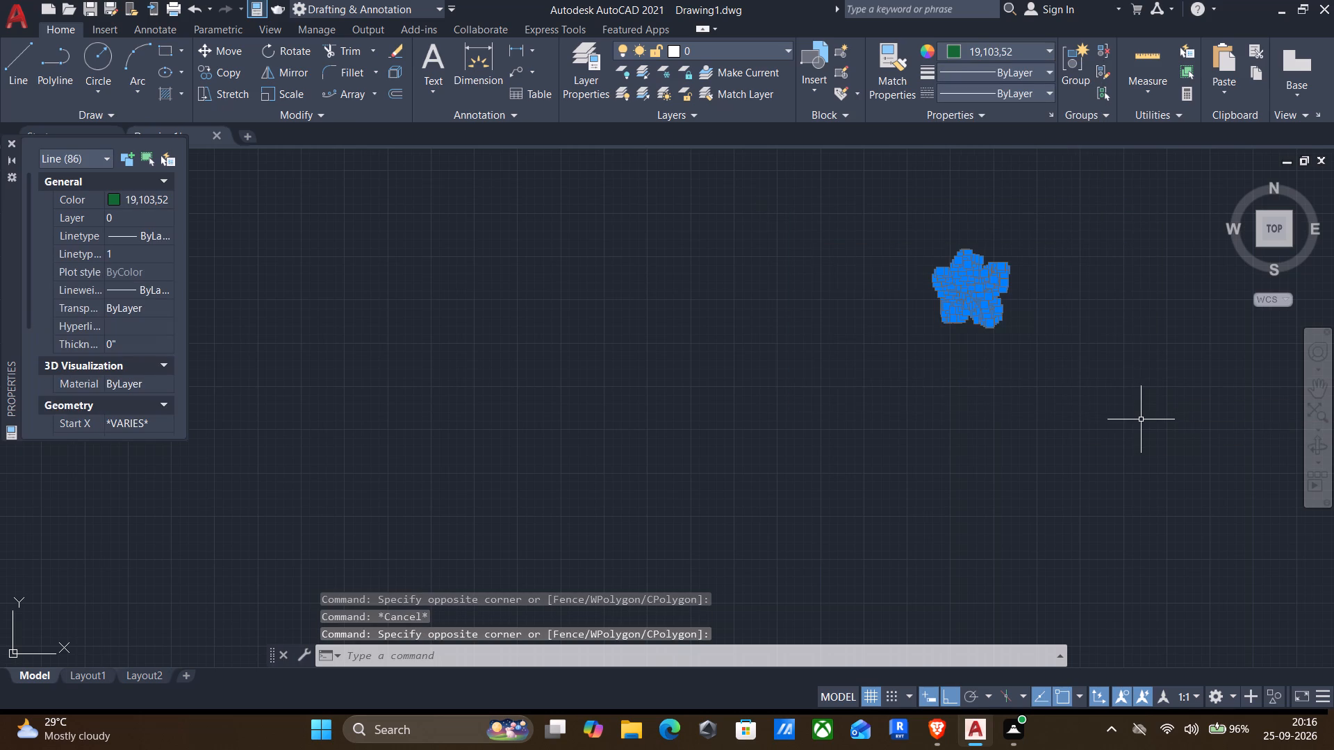
key(c)
key(o)
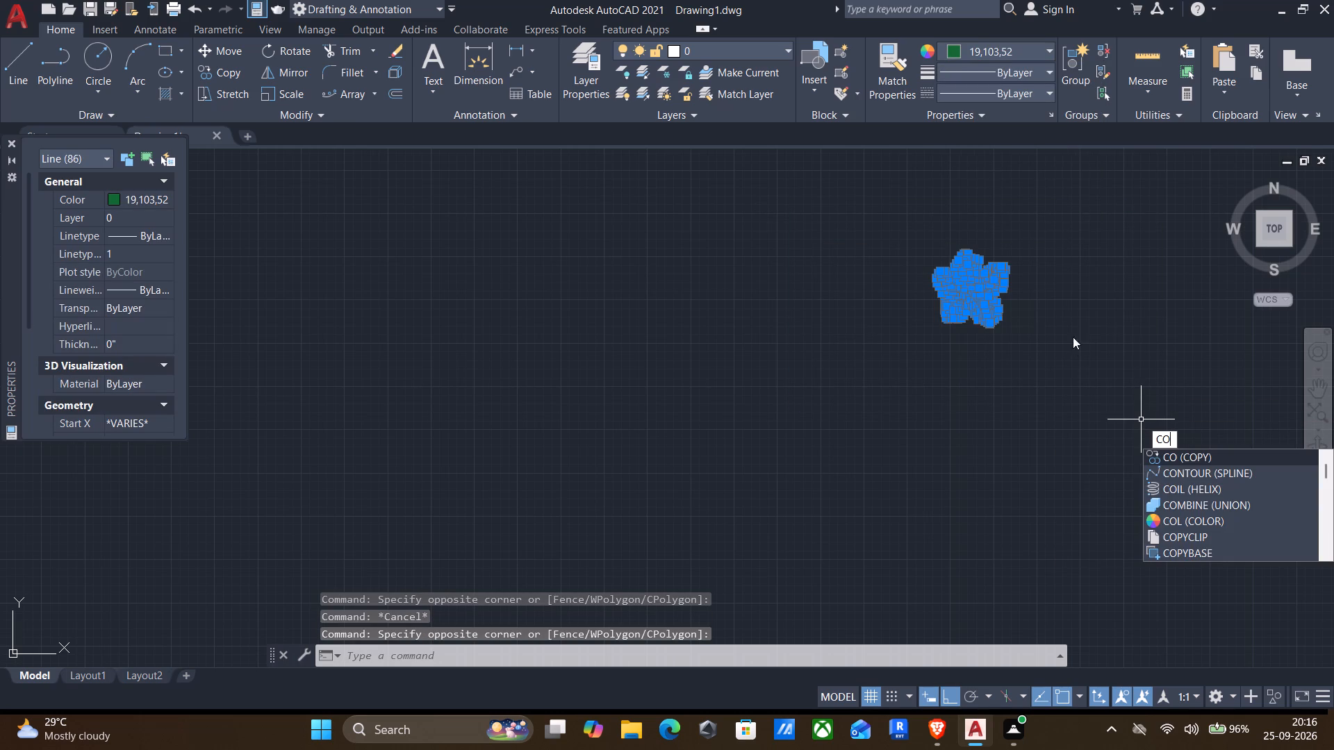
key(Return)
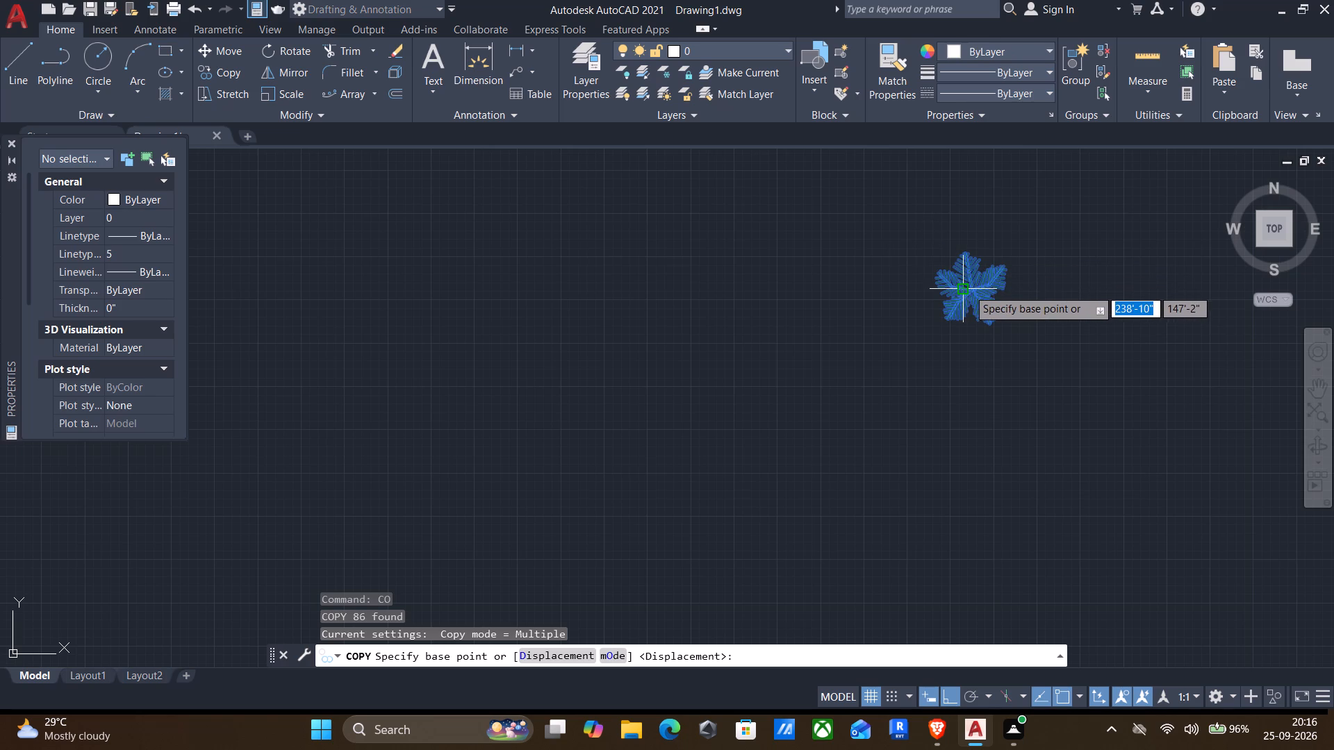
click(976, 290)
middle_drag(830, 324, 905, 372)
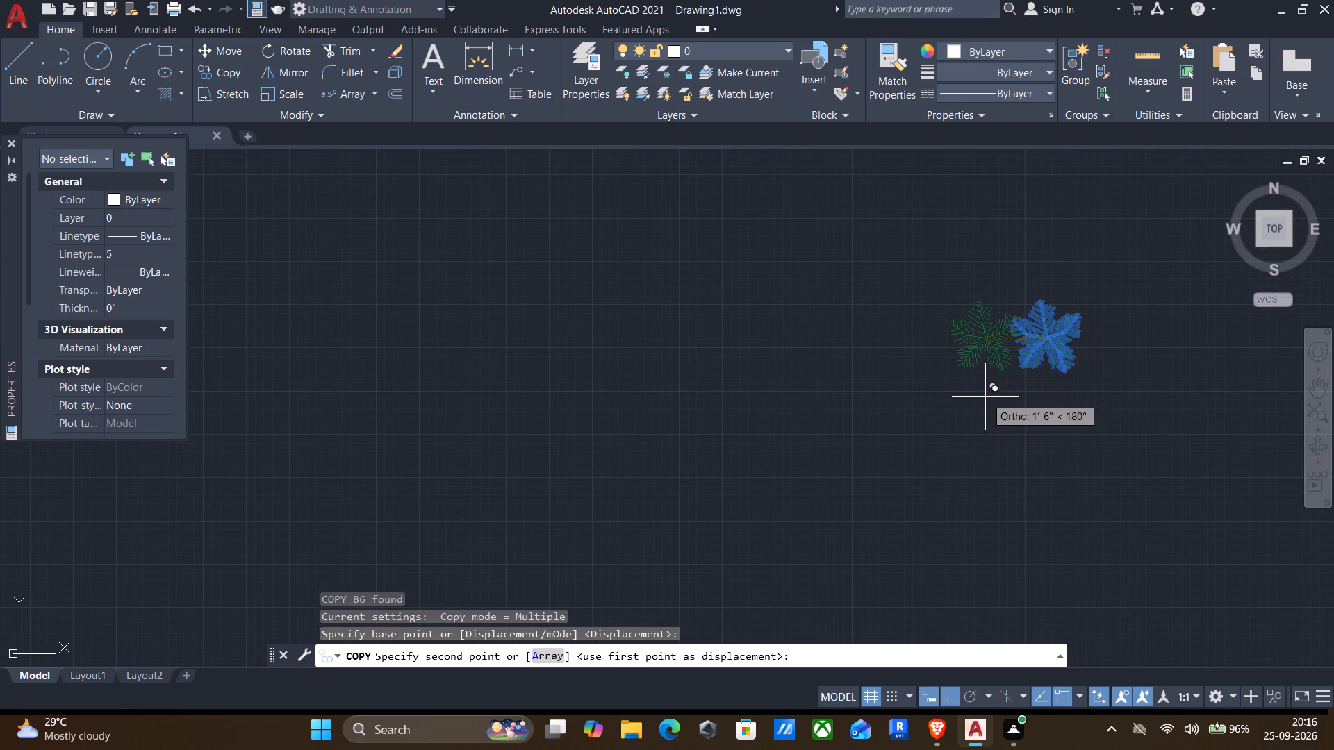
key(F8)
scroll(808, 368, down, 2)
middle_drag(775, 347, 1066, 467)
scroll(1067, 467, down, 1)
middle_drag(801, 377, 1253, 476)
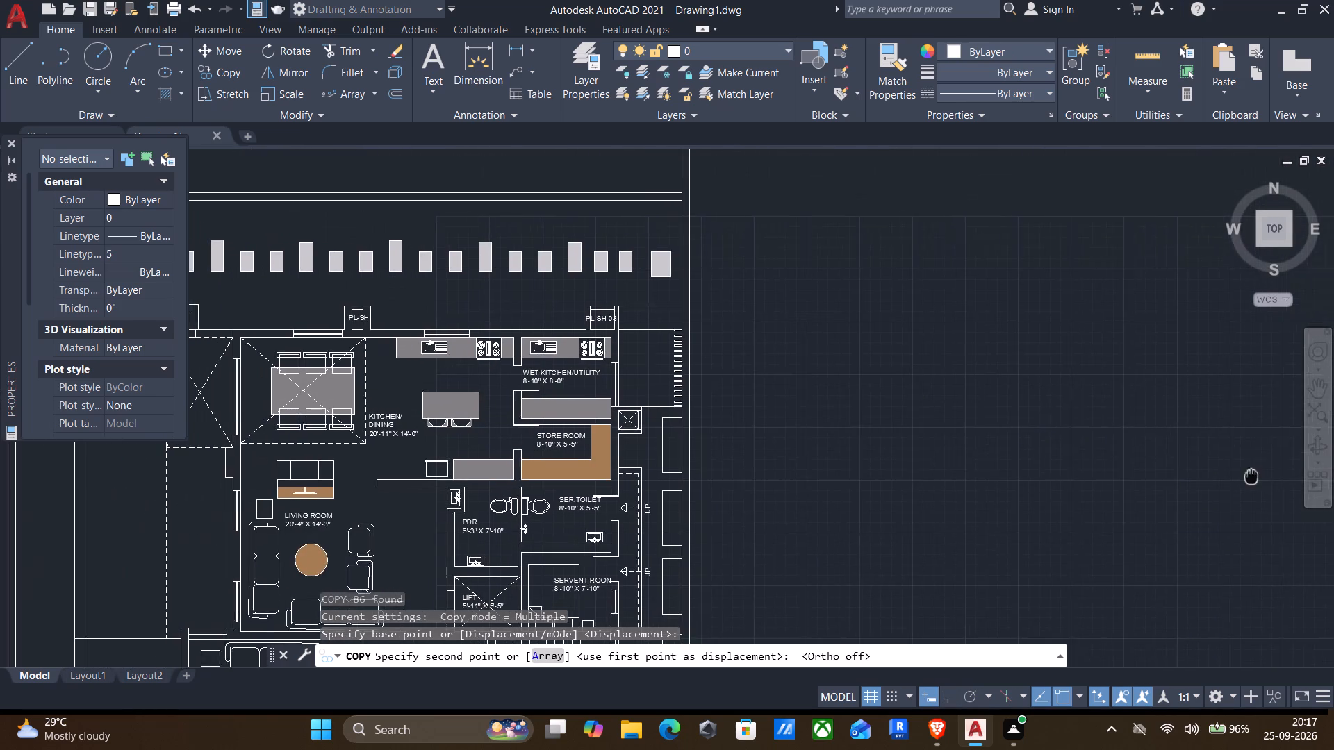
middle_drag(1253, 476, 1255, 474)
middle_drag(941, 465, 978, 403)
scroll(687, 356, up, 3)
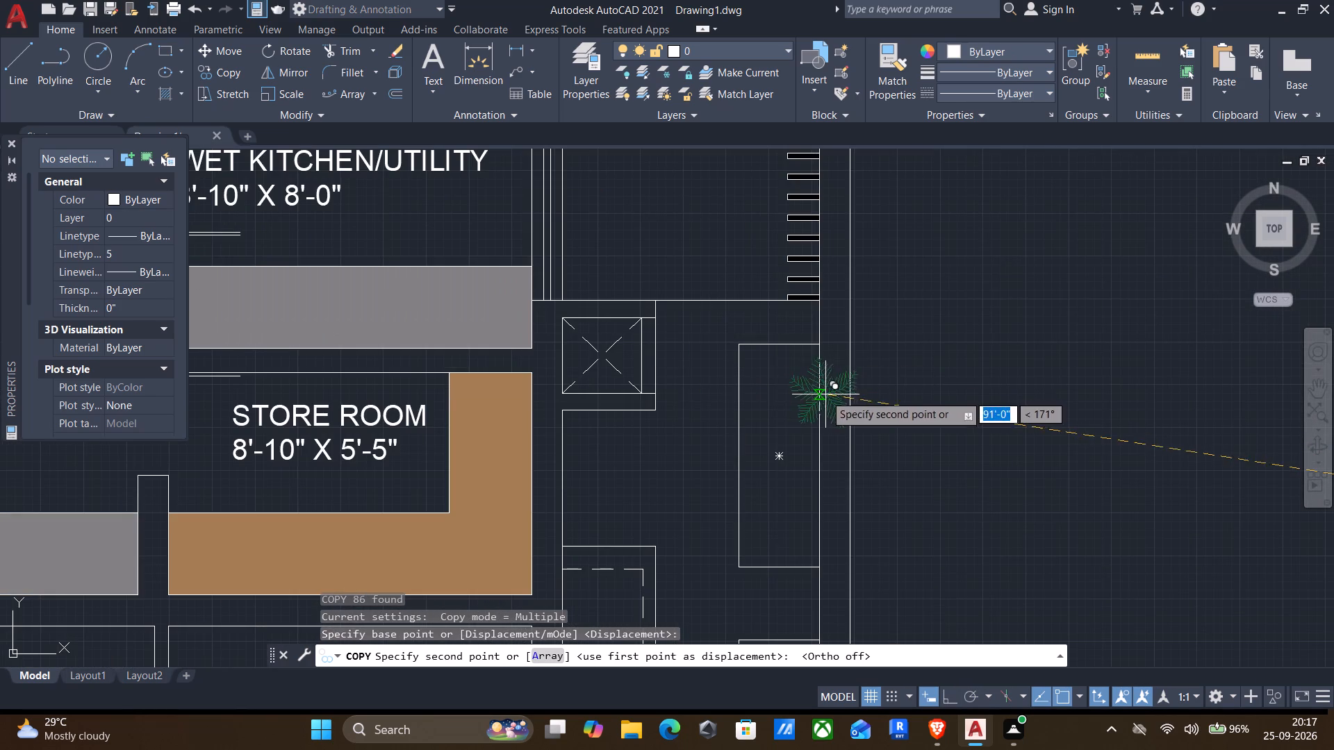
scroll(784, 382, up, 2)
click(797, 340)
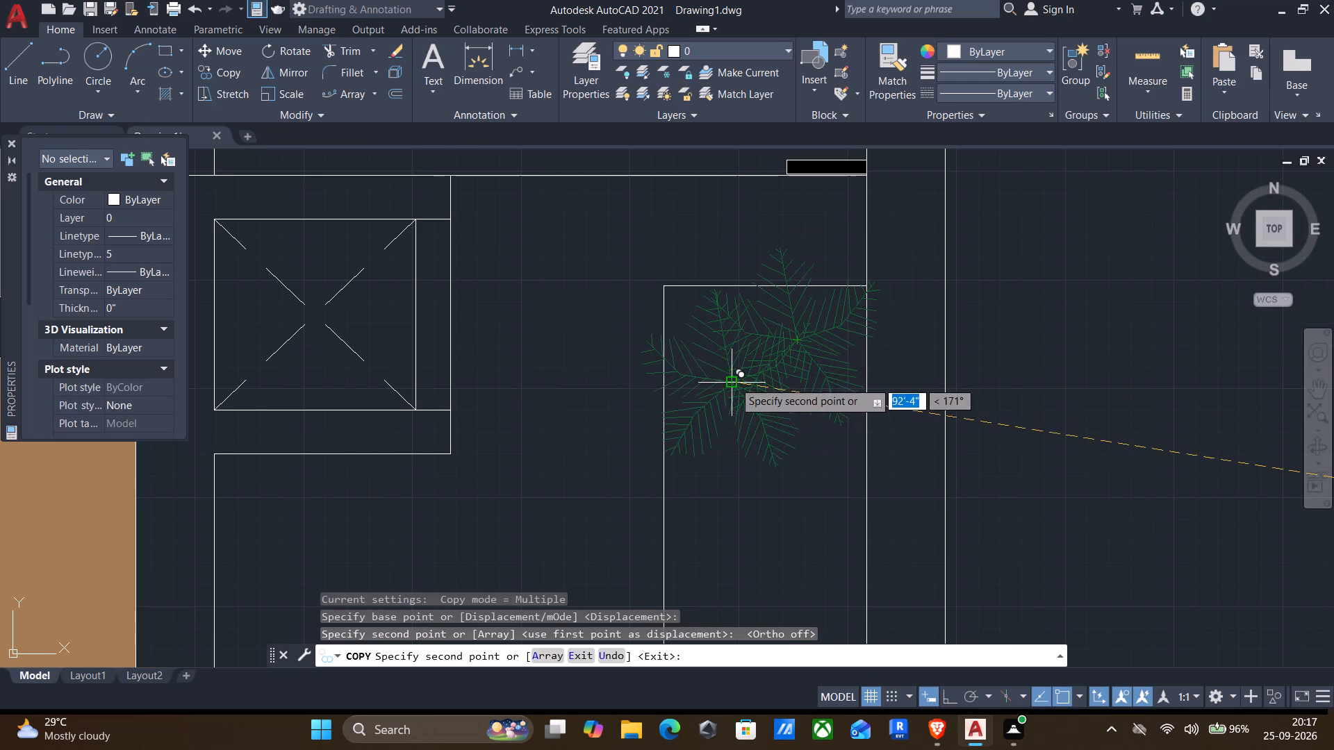
click(734, 381)
click(800, 469)
scroll(777, 432, down, 1)
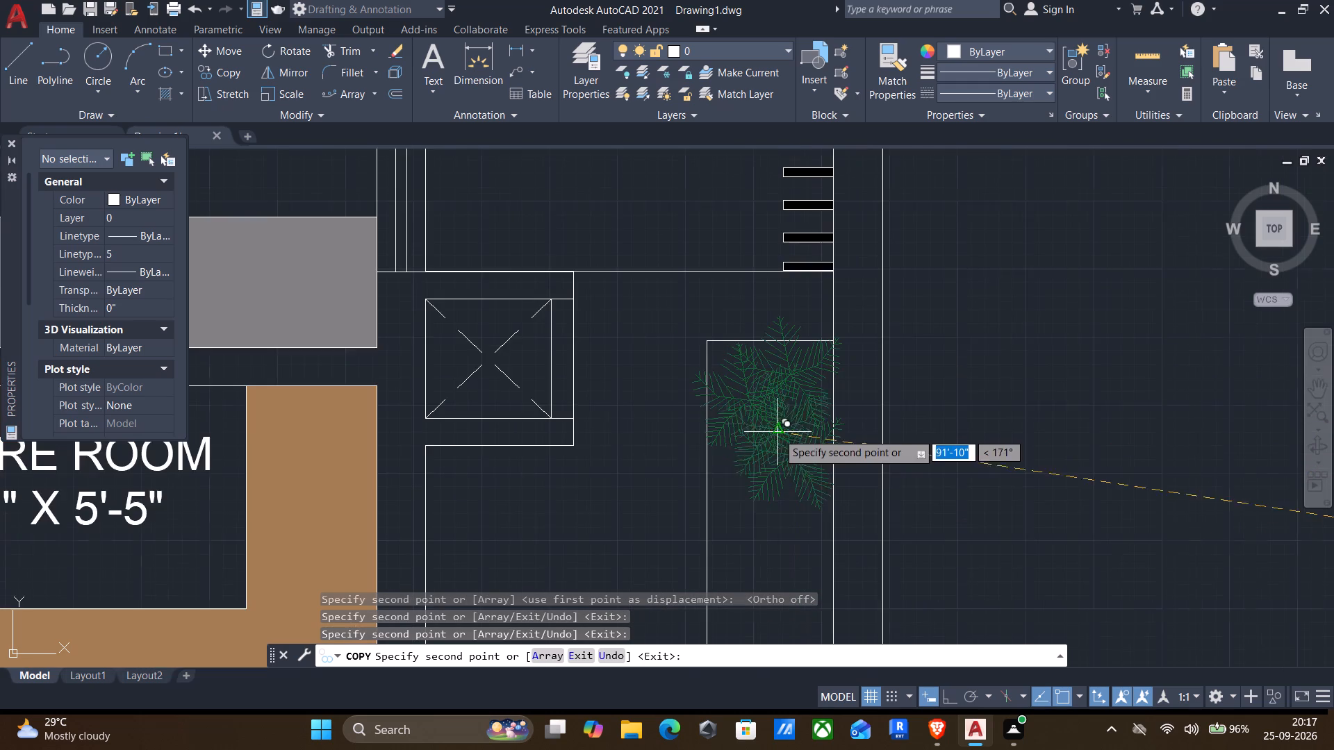
middle_drag(770, 502, 845, 373)
click(822, 381)
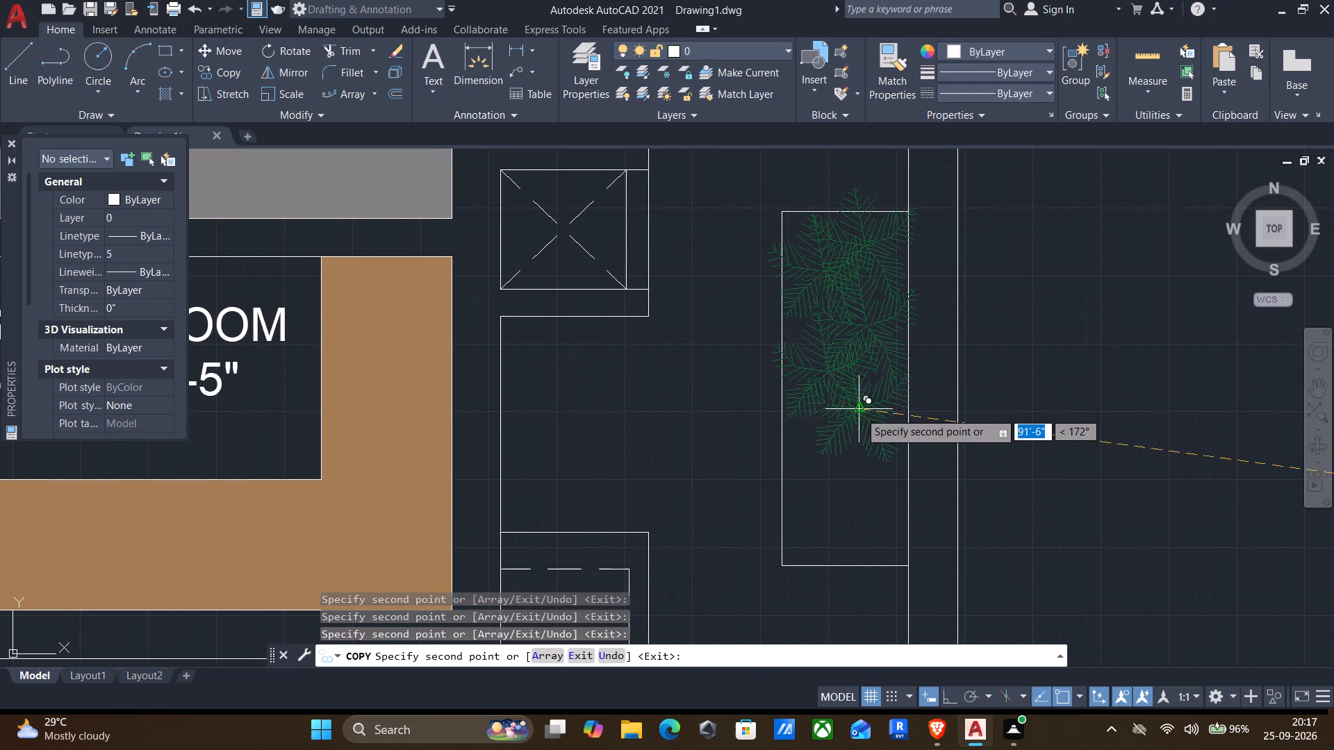
click(866, 417)
click(818, 467)
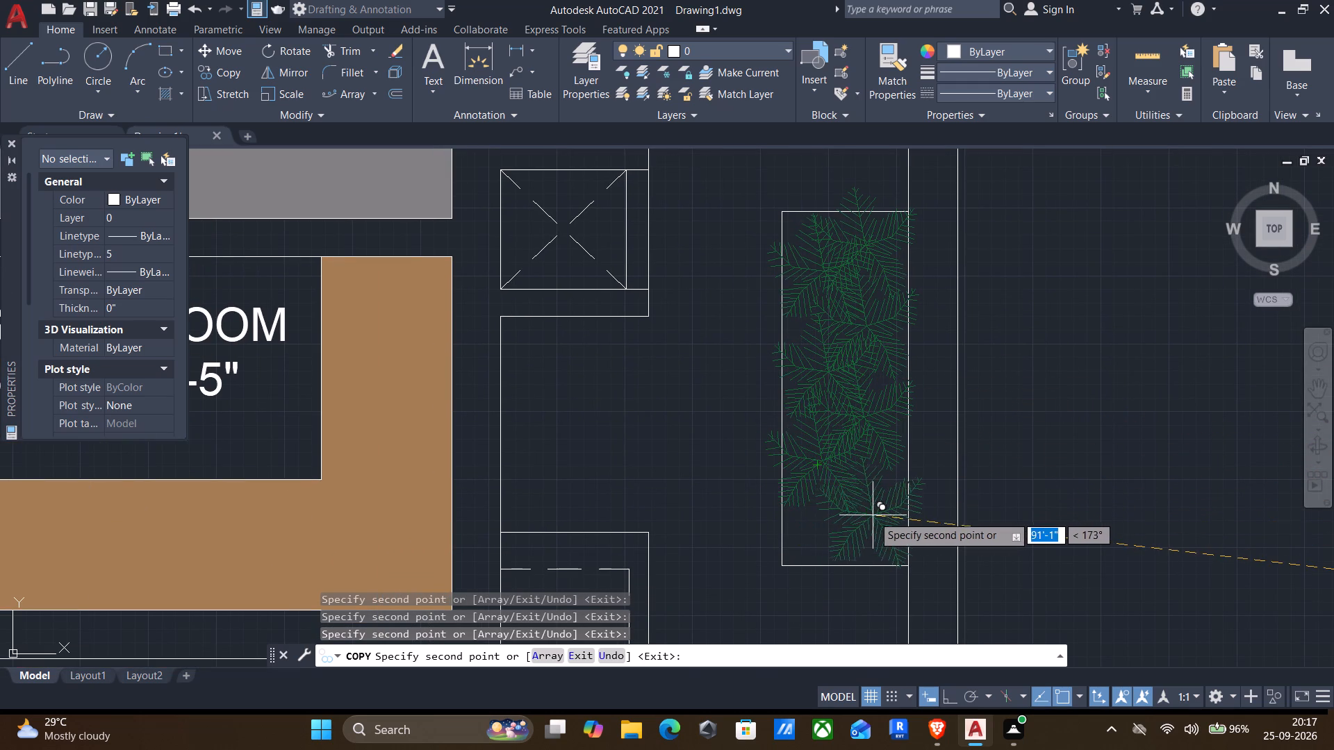
click(873, 515)
middle_drag(863, 462, 898, 306)
middle_drag(894, 307, 914, 375)
scroll(912, 373, down, 1)
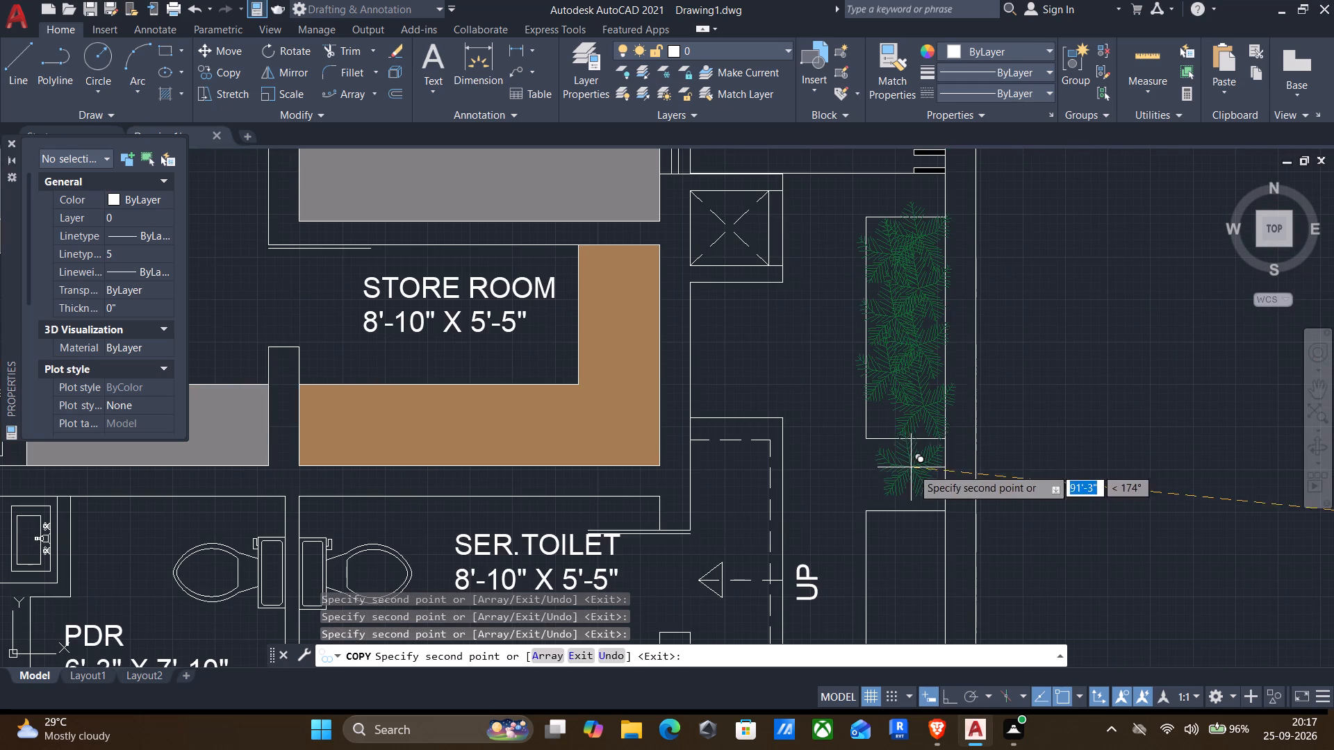
key(Escape)
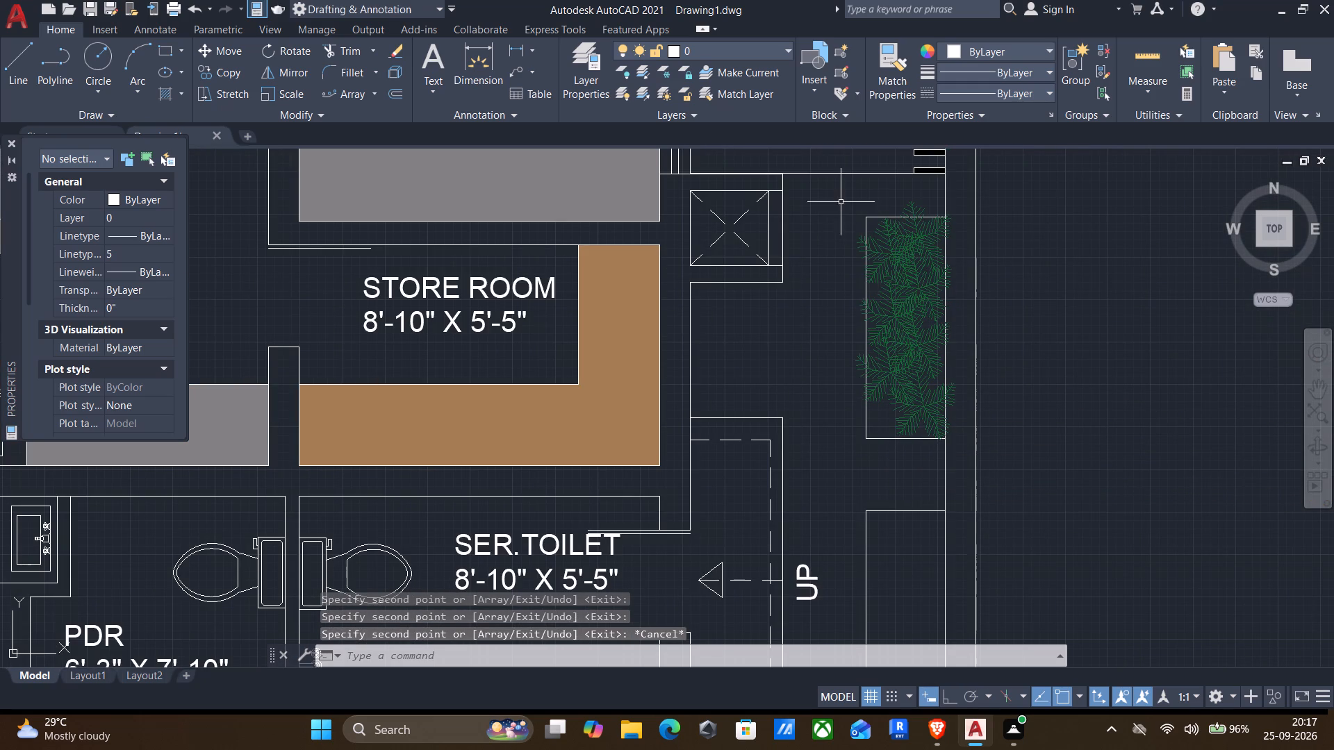
With ortho on, copy the filled planter east of the store room south onto the adjacent planter outline by the service toilet.
click(839, 199)
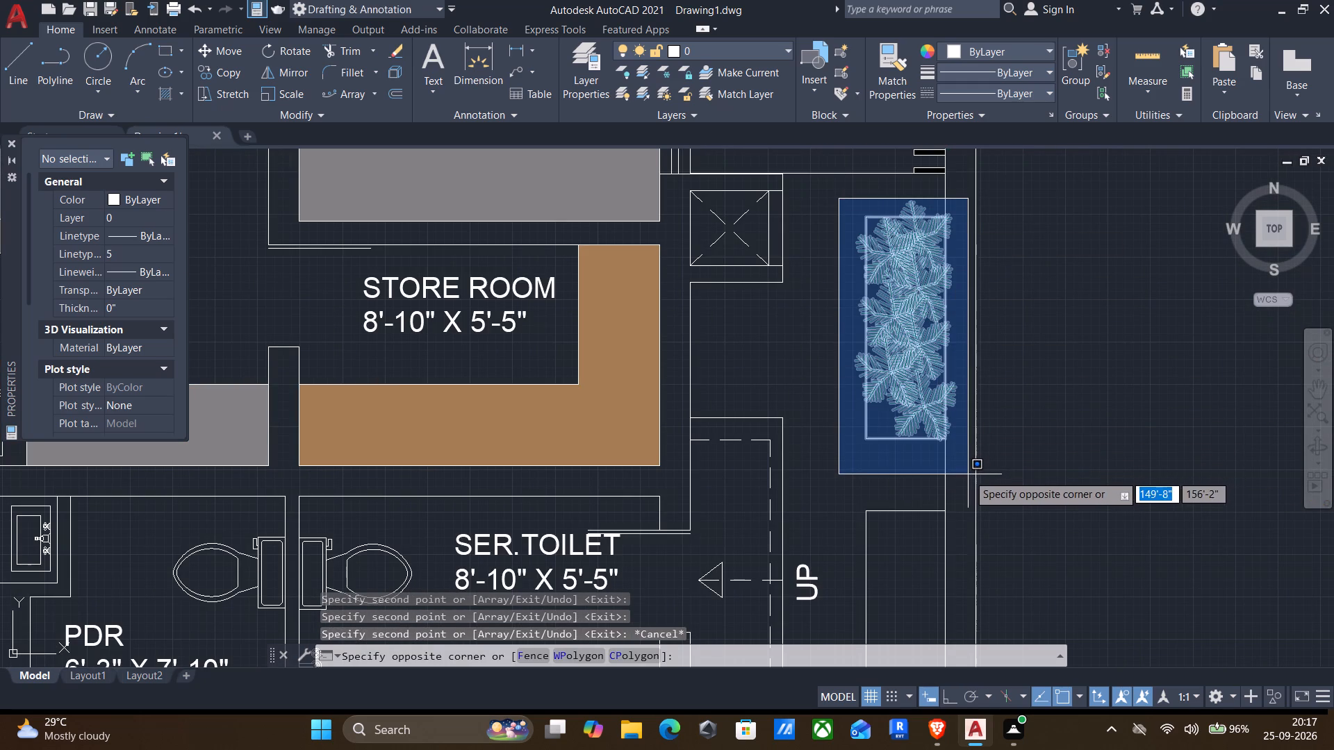
click(968, 474)
key(c)
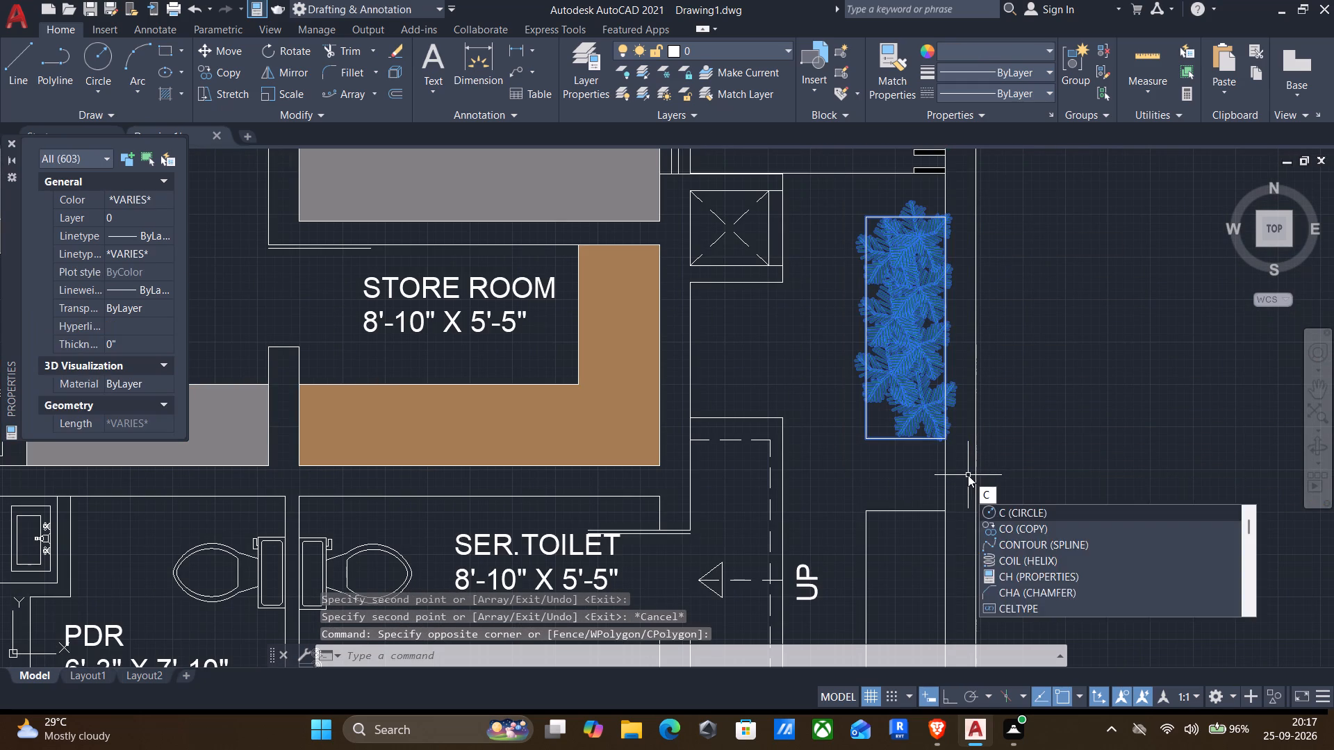
key(p)
key(Return)
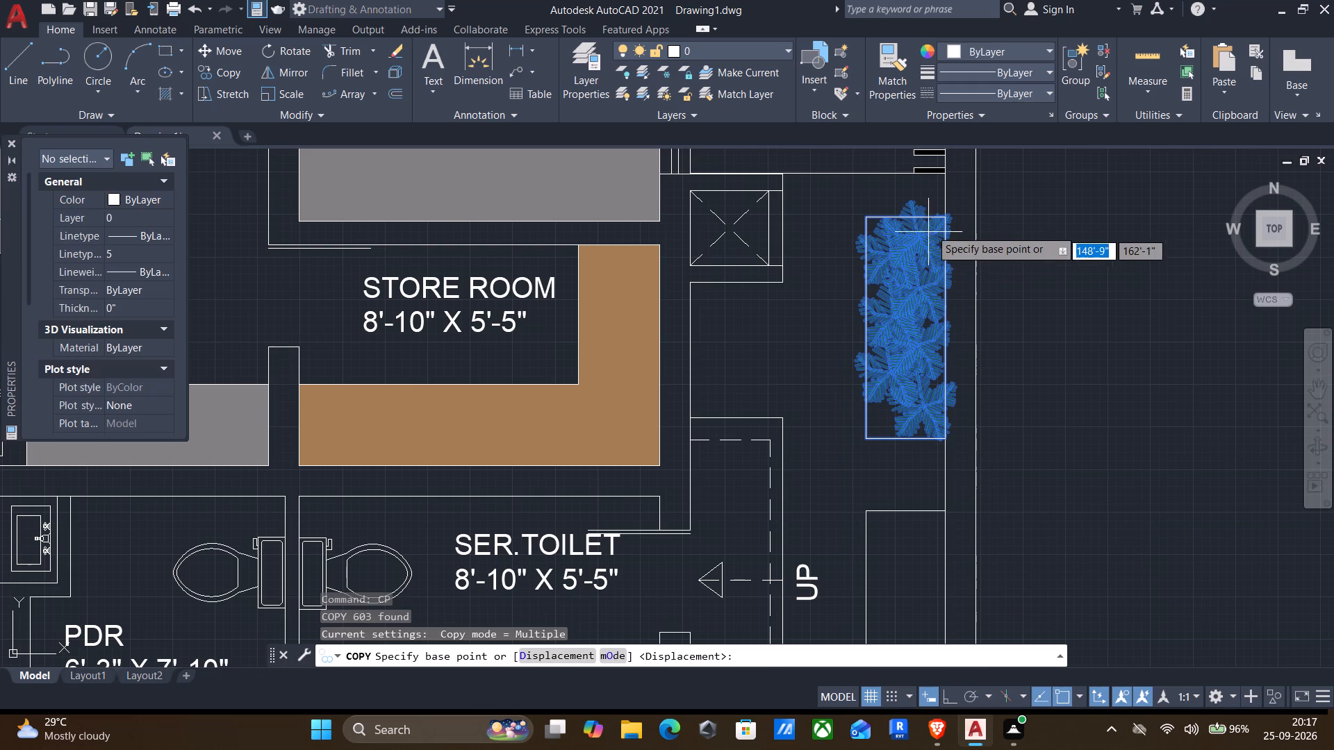
click(945, 212)
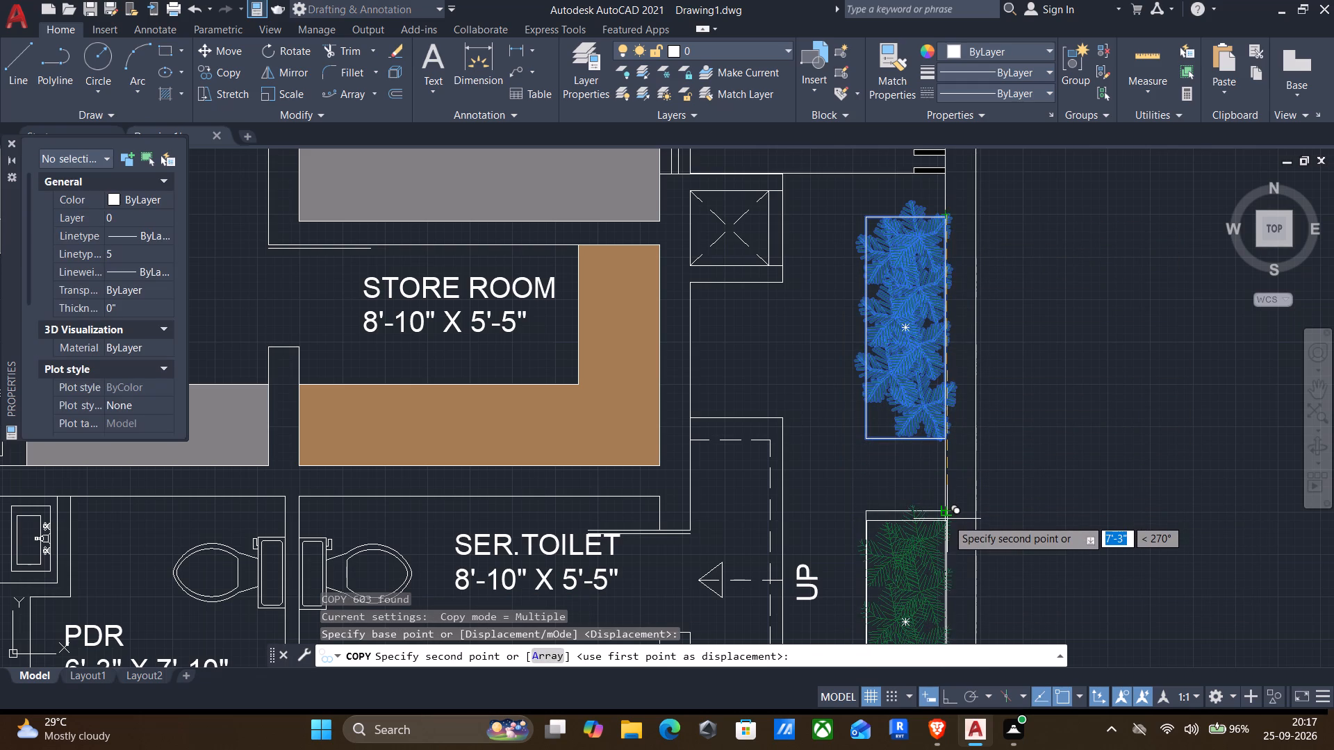
key(F8)
click(948, 508)
scroll(944, 541, down, 1)
middle_drag(942, 545, 955, 508)
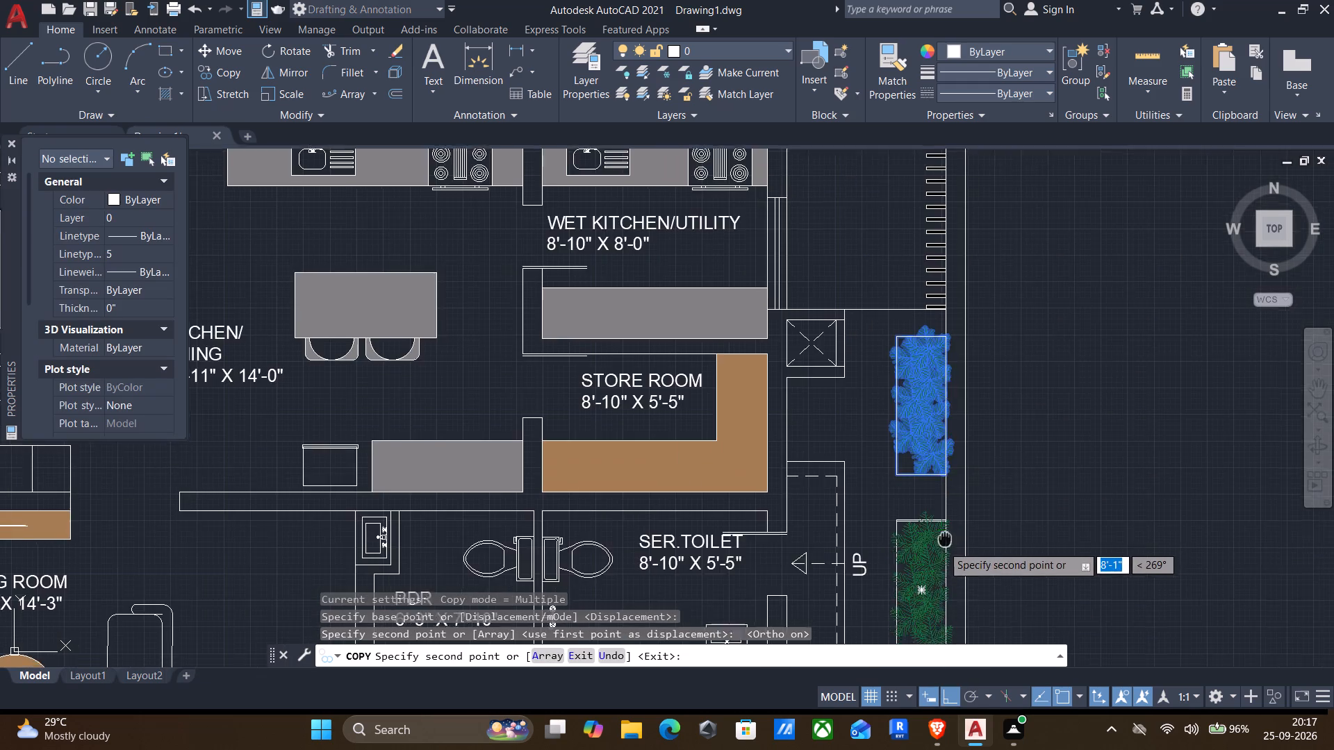
middle_drag(955, 508, 981, 333)
middle_drag(970, 483, 971, 433)
scroll(984, 450, up, 3)
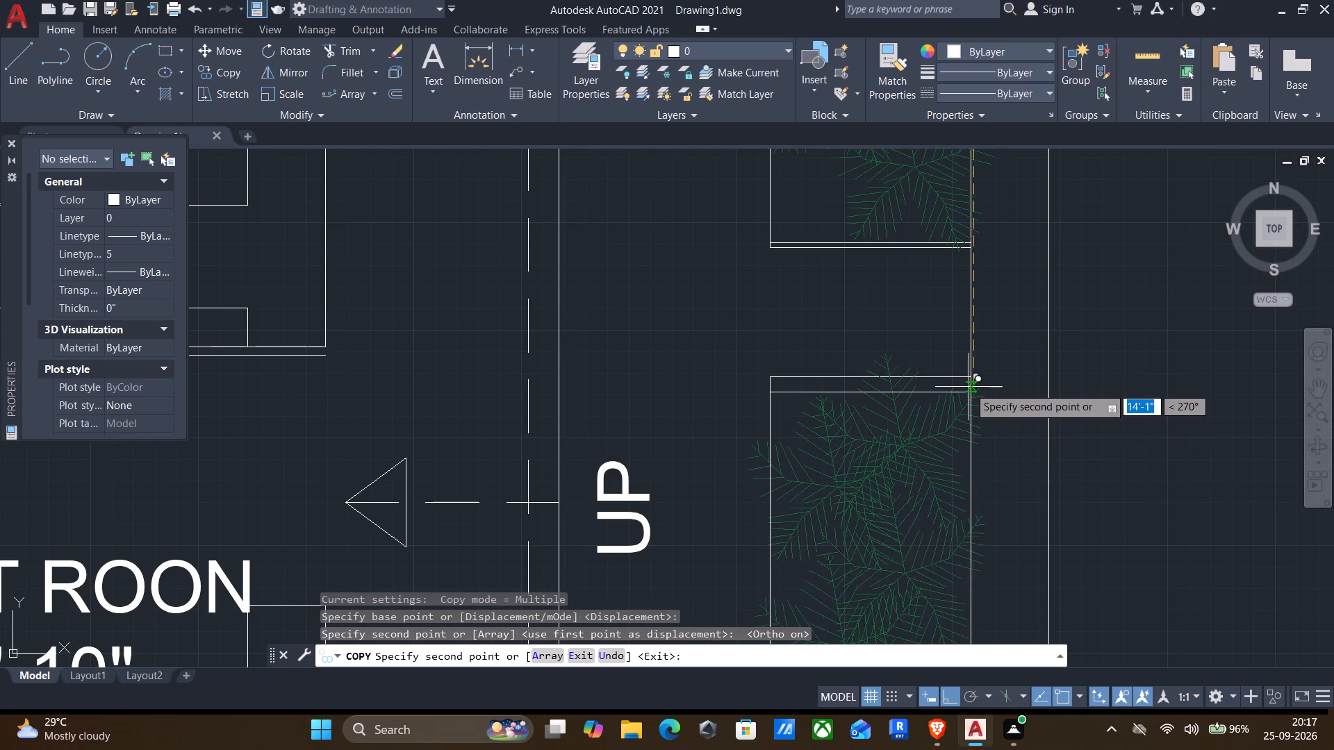
scroll(971, 375, up, 2)
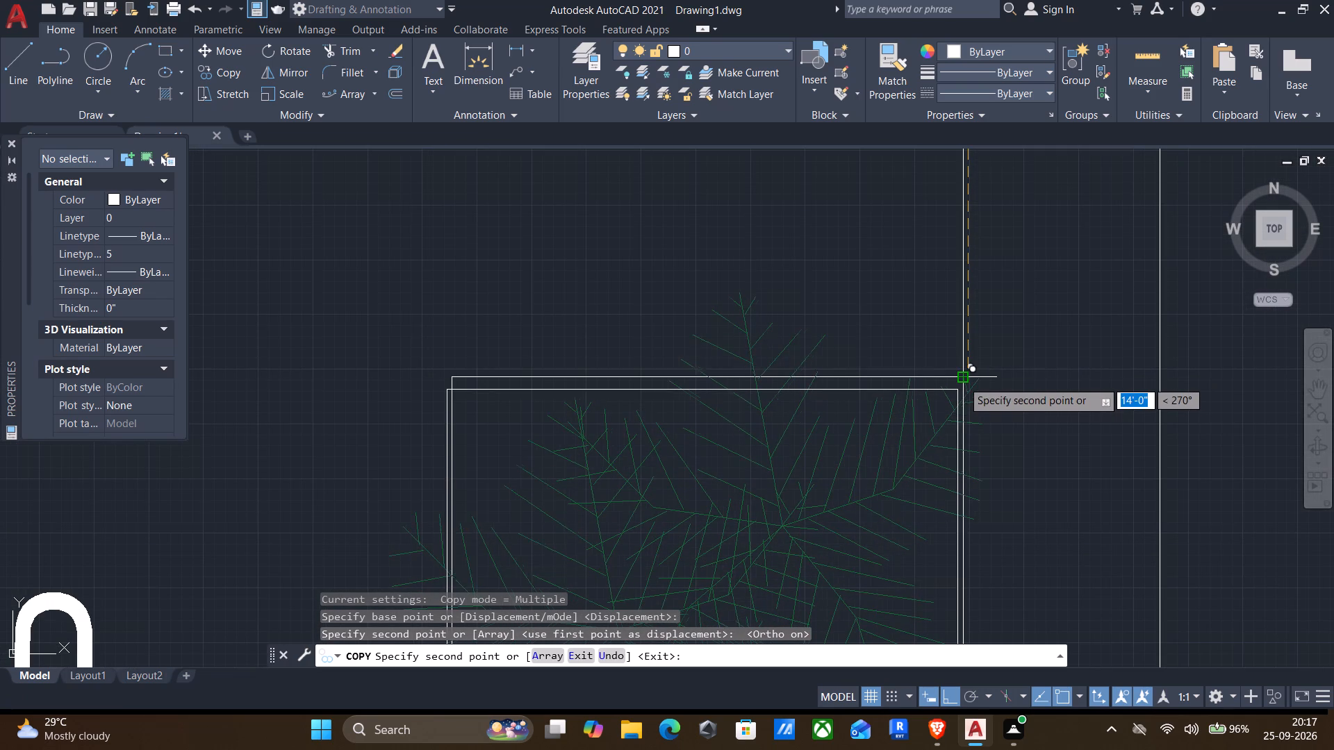
key(Escape)
Copy the filled planter by its northeast corner onto the next three planter outlines, from the servant room to the EL-SH shaft.
scroll(964, 381, down, 2)
middle_drag(967, 347, 956, 662)
scroll(956, 662, down, 2)
middle_drag(944, 410, 934, 444)
scroll(937, 432, down, 4)
middle_drag(934, 444, 933, 465)
scroll(914, 397, up, 3)
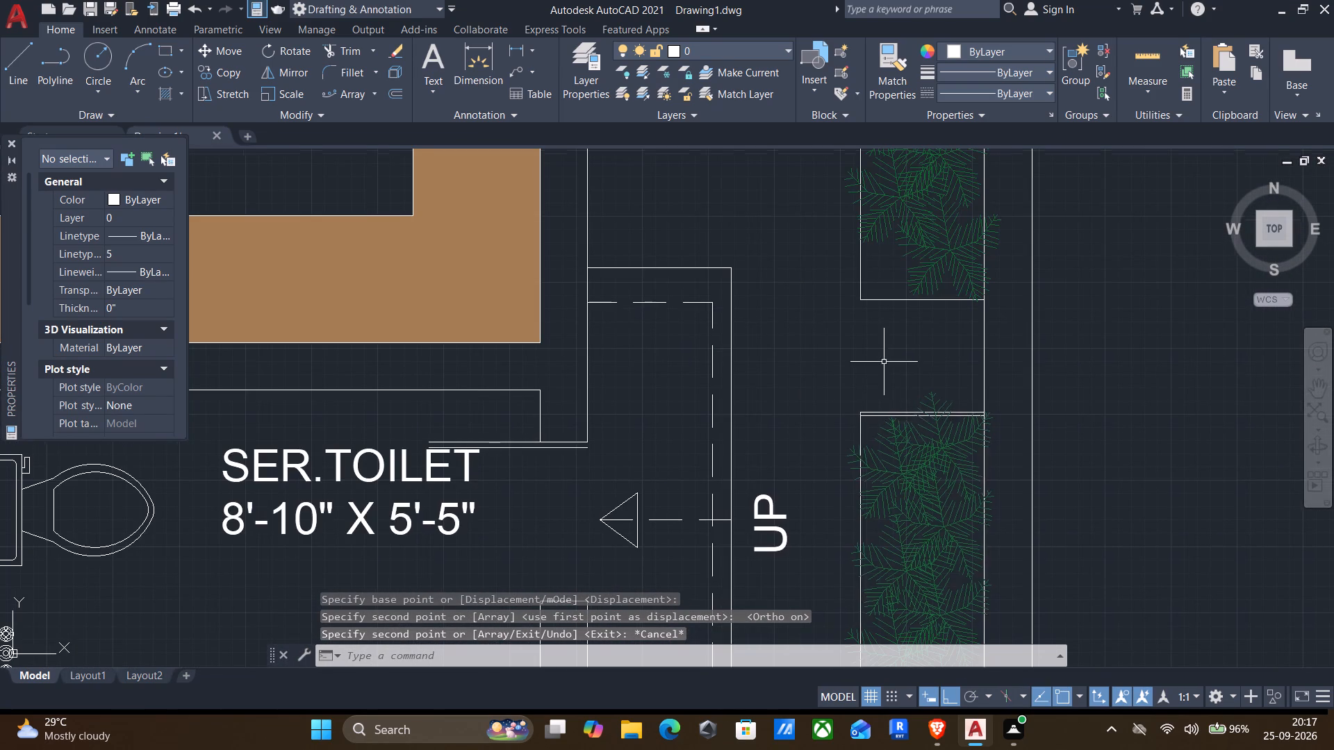
middle_drag(878, 372, 849, 545)
scroll(826, 324, down, 2)
click(817, 232)
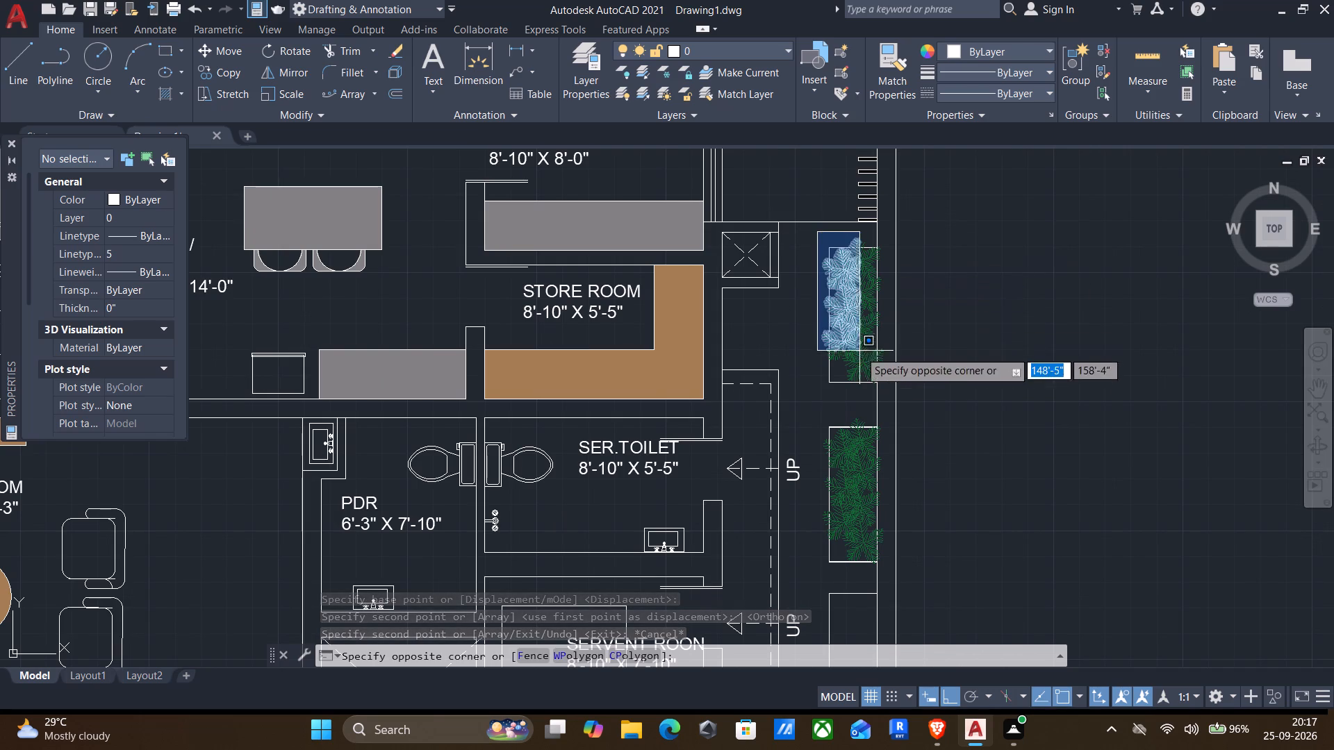
click(890, 404)
text(CO)
key(Return)
scroll(851, 224, up, 3)
scroll(936, 312, up, 1)
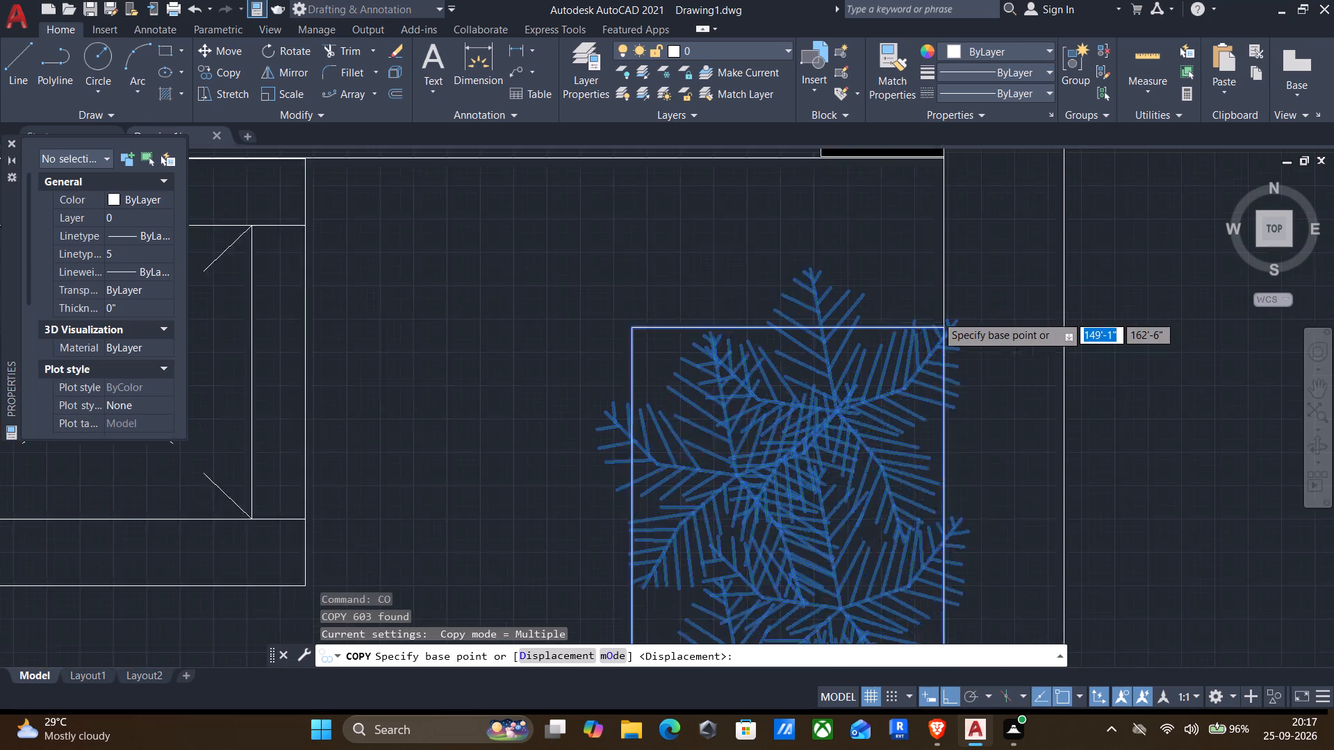
scroll(937, 316, up, 1)
click(946, 333)
scroll(950, 356, down, 3)
middle_drag(940, 449, 941, 431)
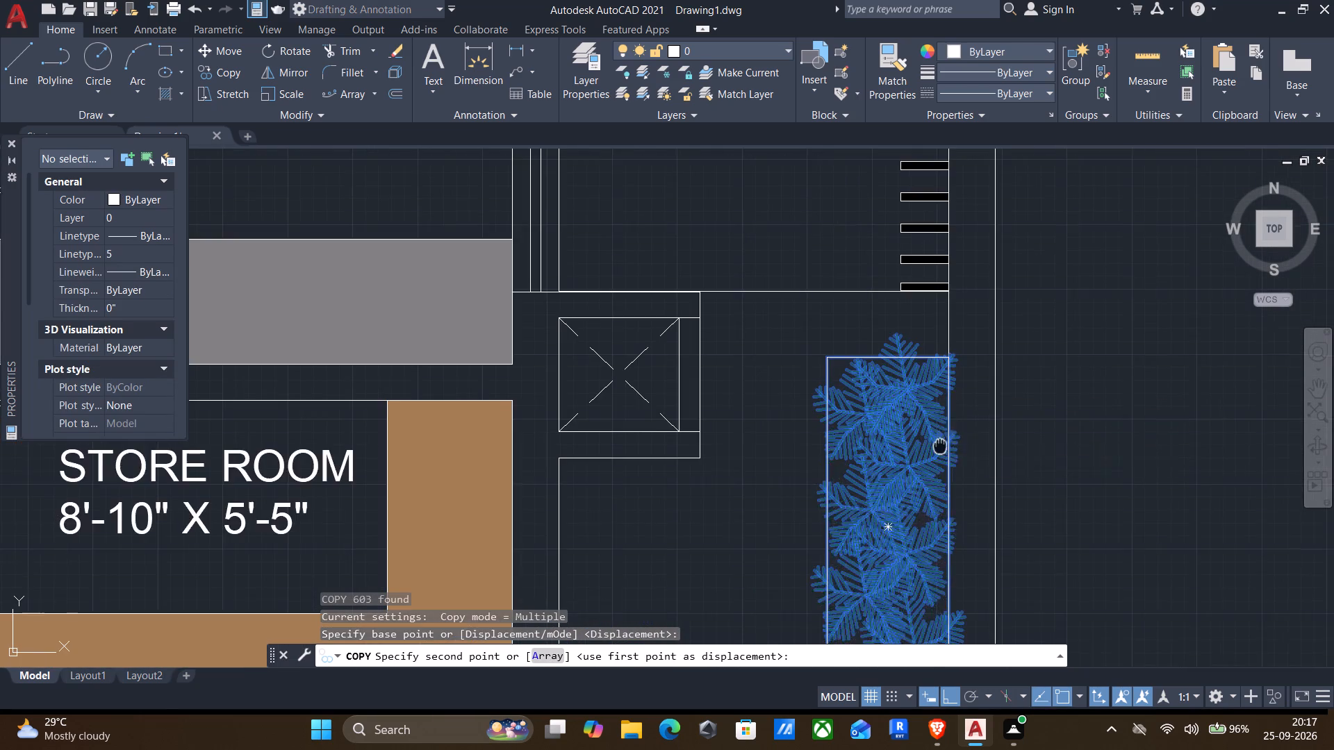
middle_drag(941, 431, 966, 242)
scroll(951, 369, down, 2)
middle_drag(956, 498, 988, 303)
scroll(1025, 450, up, 3)
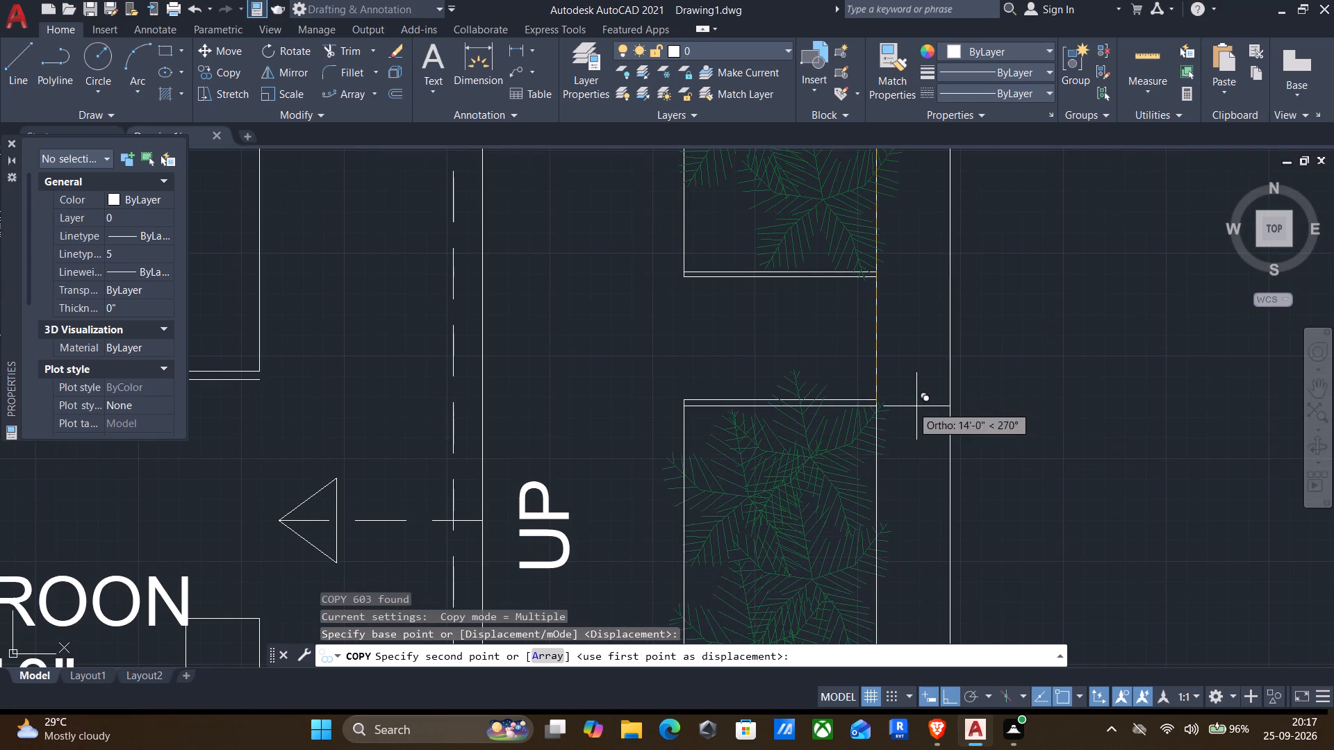
click(873, 401)
scroll(874, 434, down, 2)
middle_drag(880, 481, 948, 259)
scroll(944, 474, up, 3)
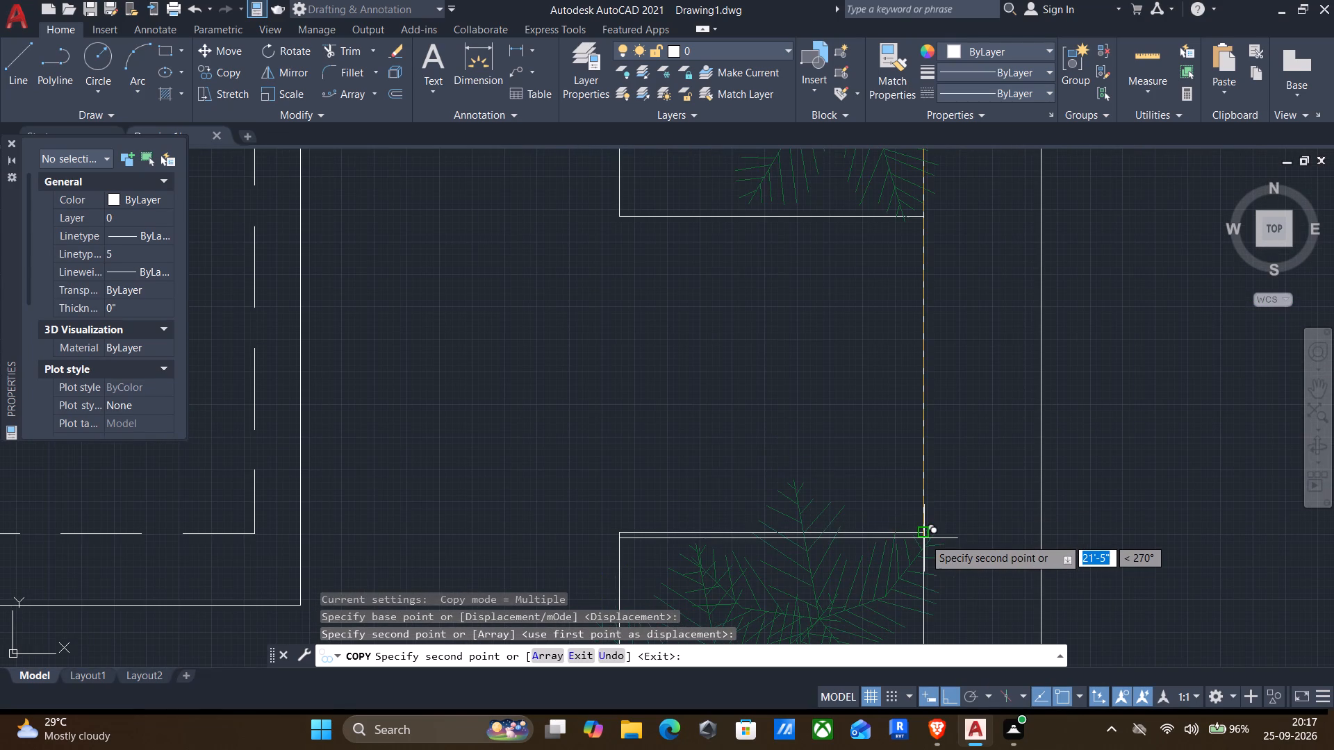
click(919, 536)
scroll(919, 536, down, 3)
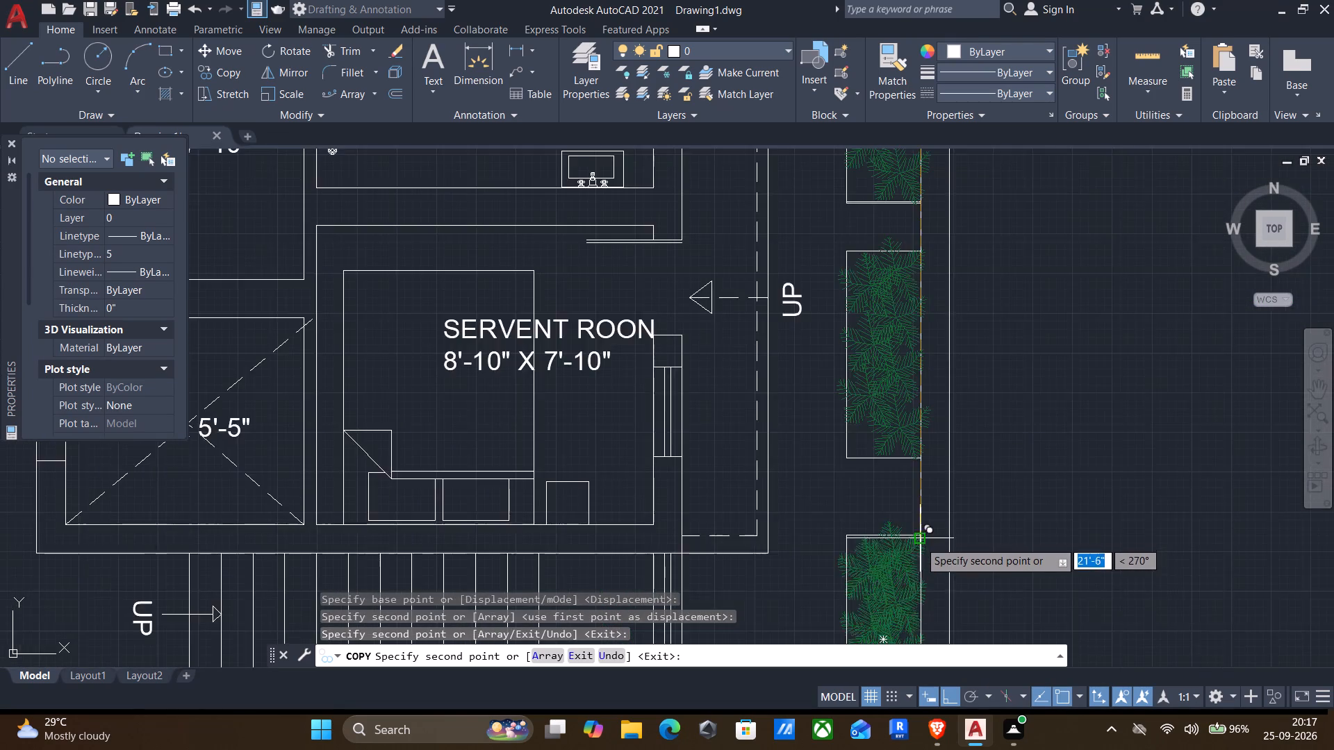
middle_drag(919, 543, 1015, 226)
scroll(1008, 485, up, 2)
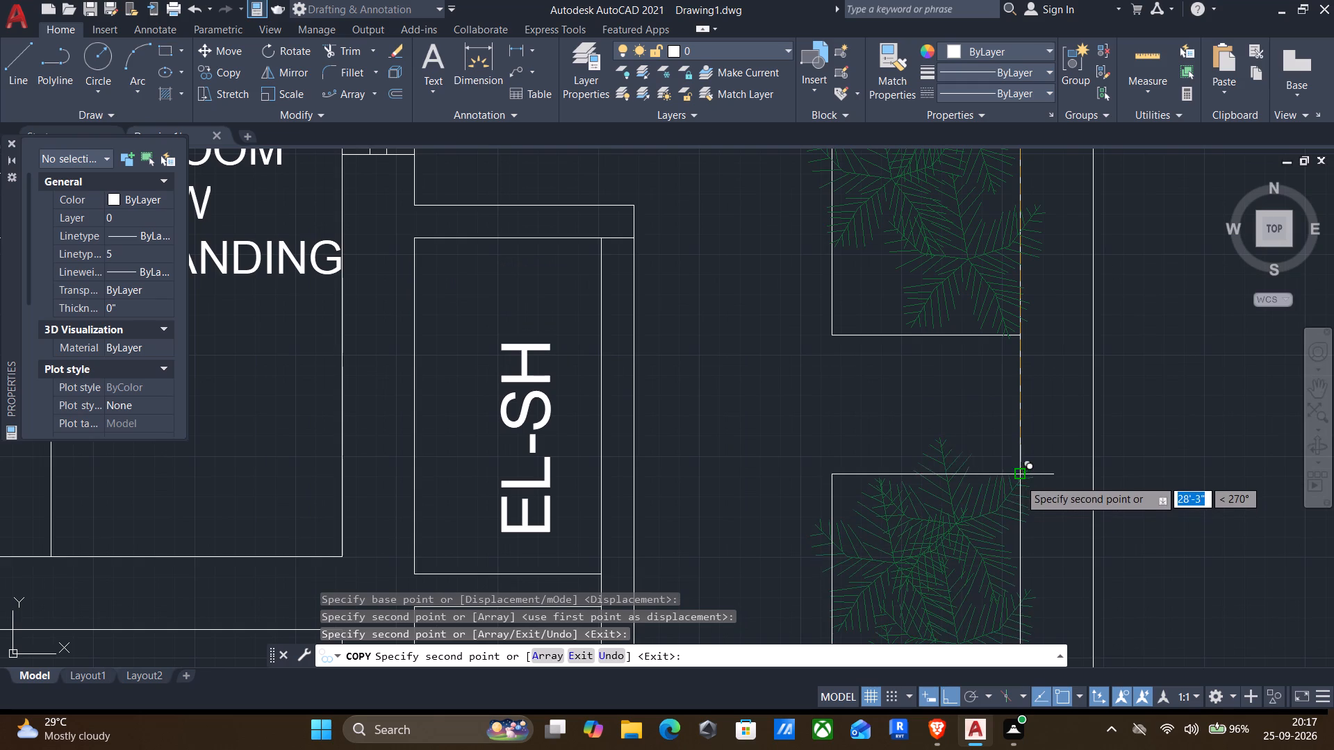
click(1019, 478)
Place three more copies of the filled planter on the remaining outlines along the eastern wall, beside the toilet and walk-in.
scroll(1016, 493, down, 2)
middle_drag(1015, 509, 1061, 268)
scroll(1058, 524, up, 3)
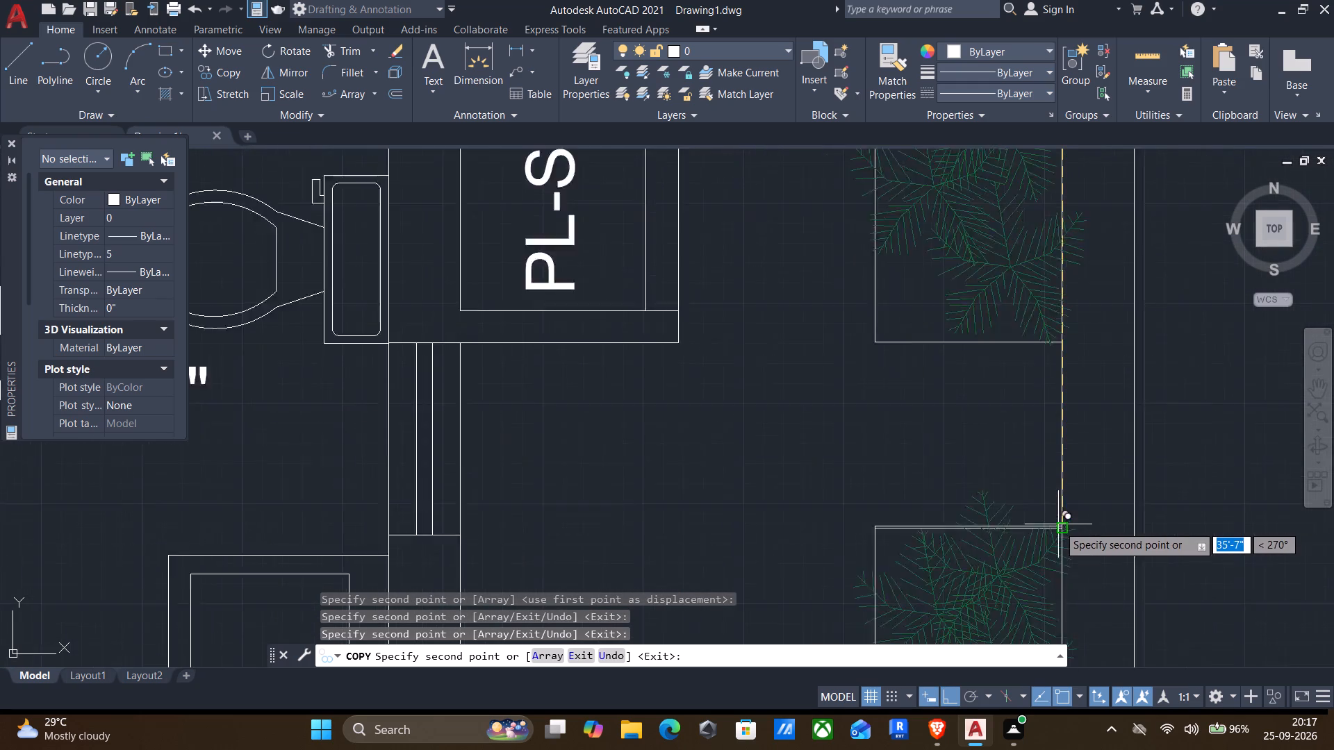
click(1059, 533)
scroll(1059, 534, down, 3)
middle_drag(1057, 544, 1089, 235)
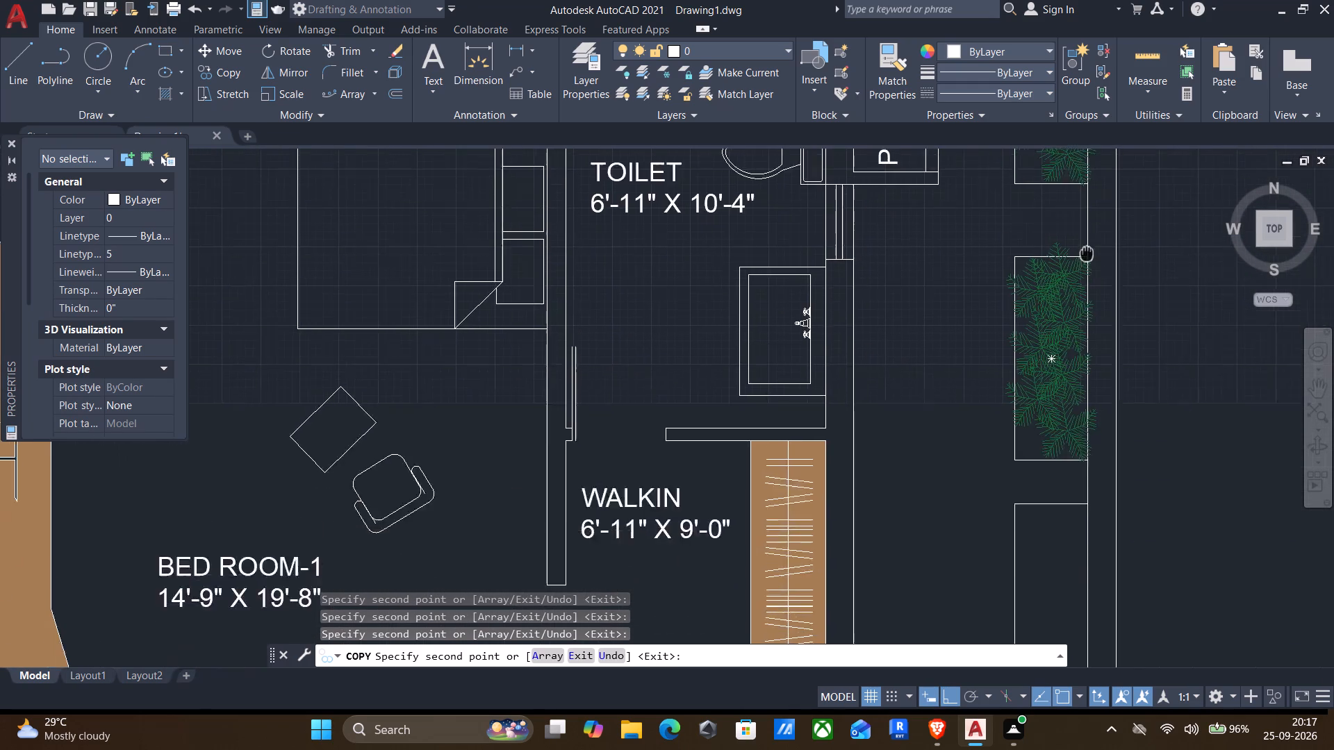
middle_drag(1089, 235, 1089, 222)
scroll(1064, 443, up, 3)
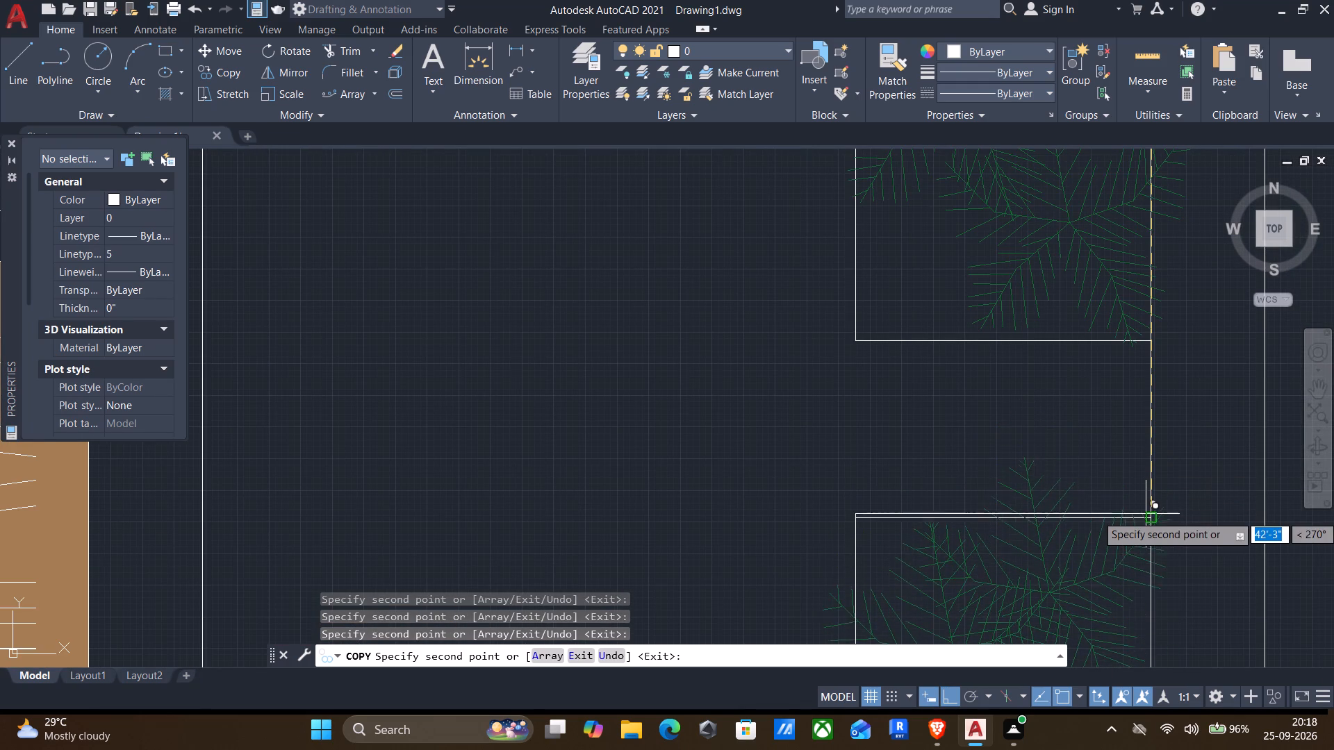
click(1147, 519)
scroll(1145, 529, down, 3)
middle_drag(1148, 512, 1155, 201)
scroll(1153, 453, up, 2)
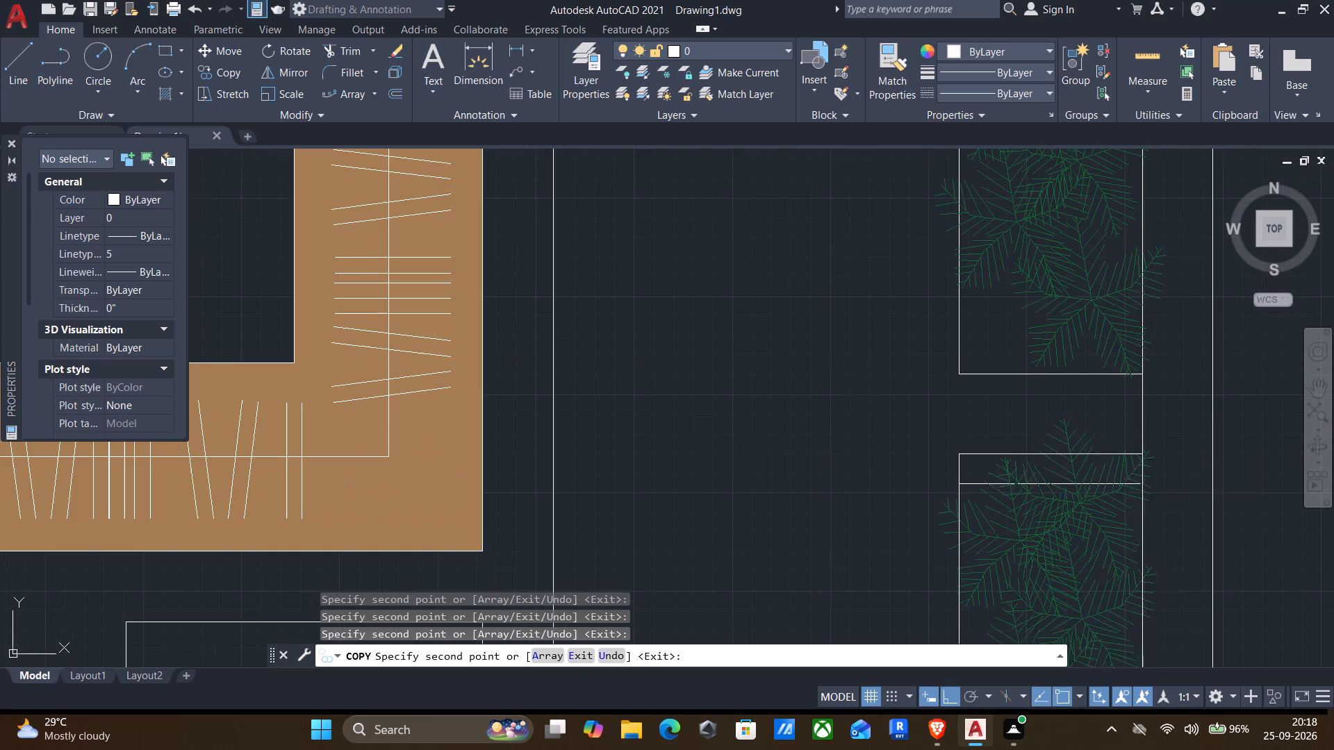
click(1143, 491)
scroll(1143, 491, down, 1)
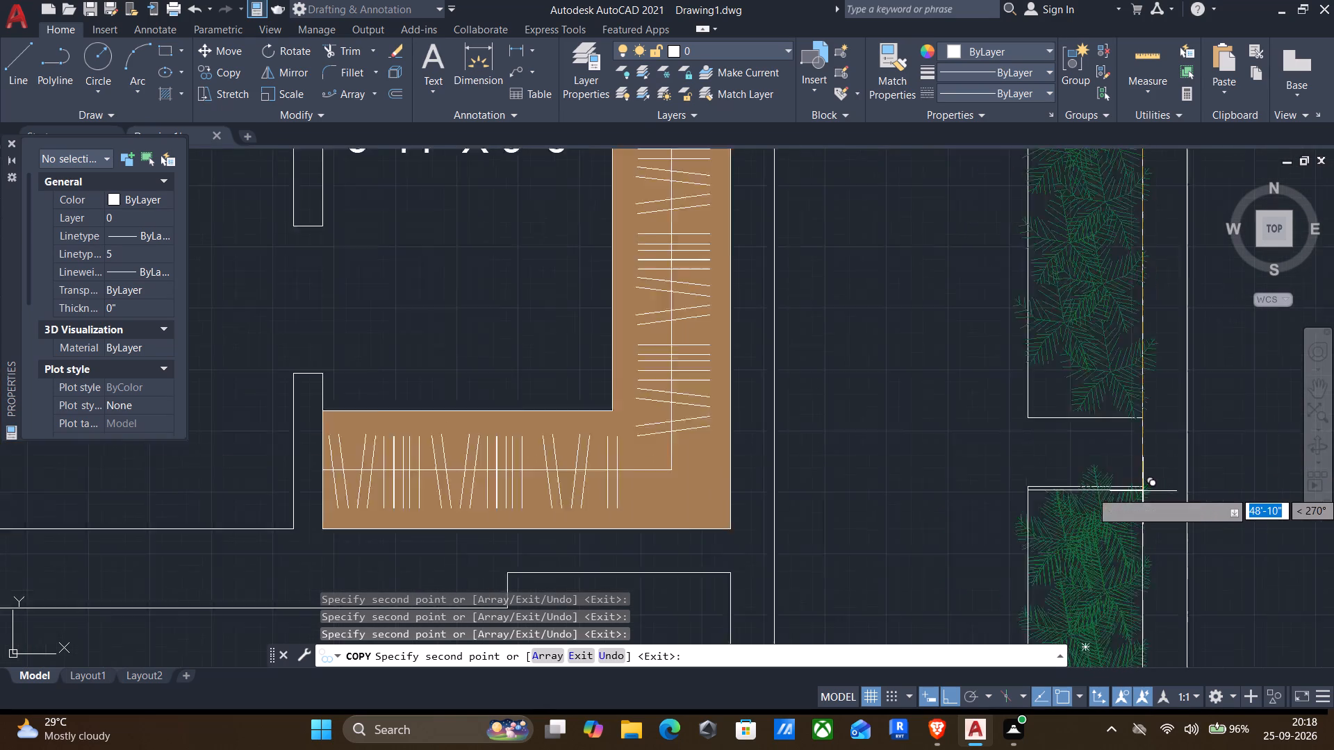
scroll(1143, 491, down, 1)
middle_drag(1129, 549, 1132, 260)
middle_drag(1118, 440, 1117, 127)
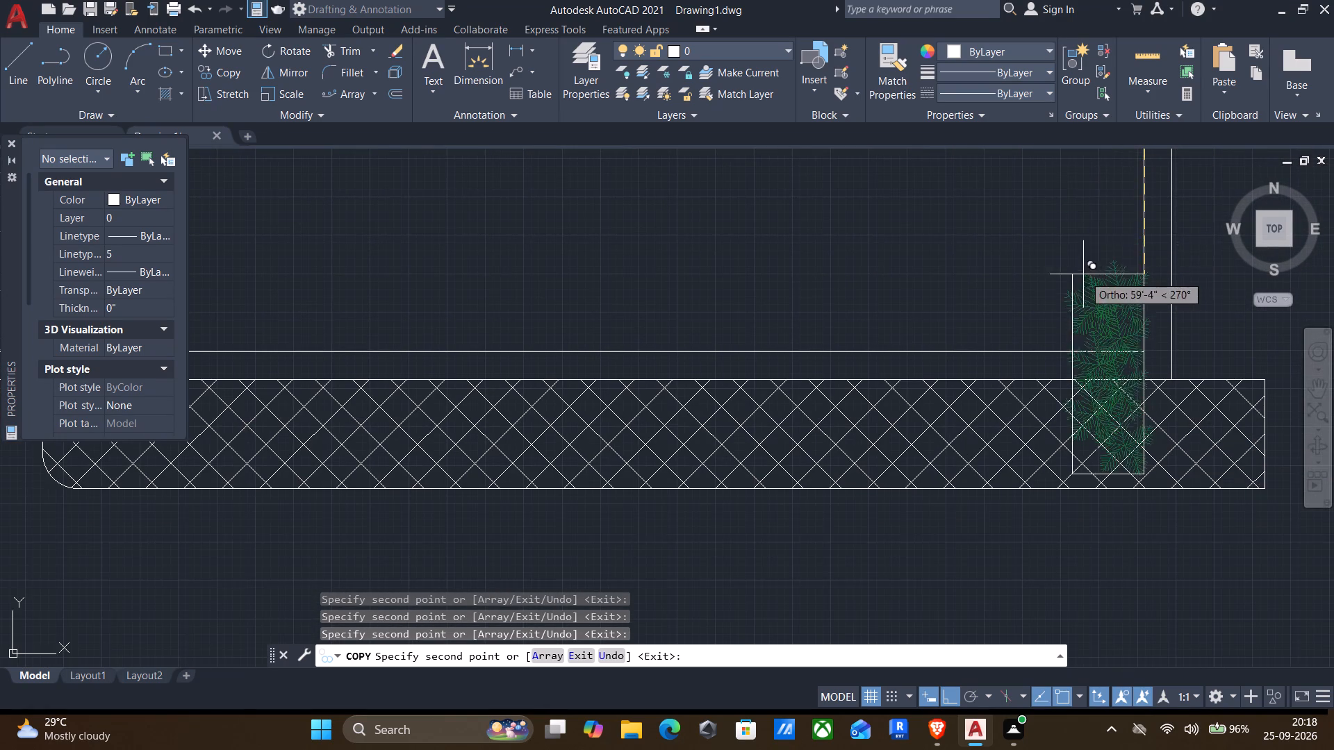
middle_drag(1083, 274, 1076, 325)
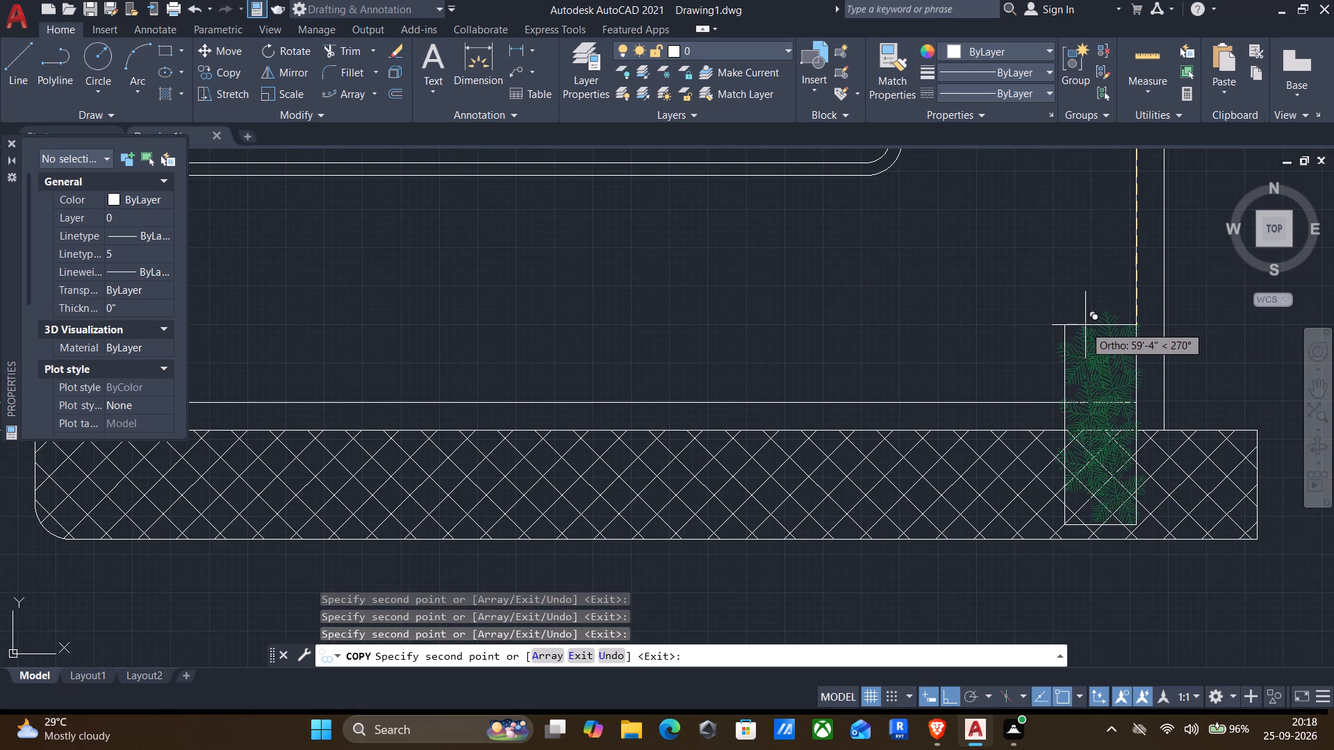
key(Escape)
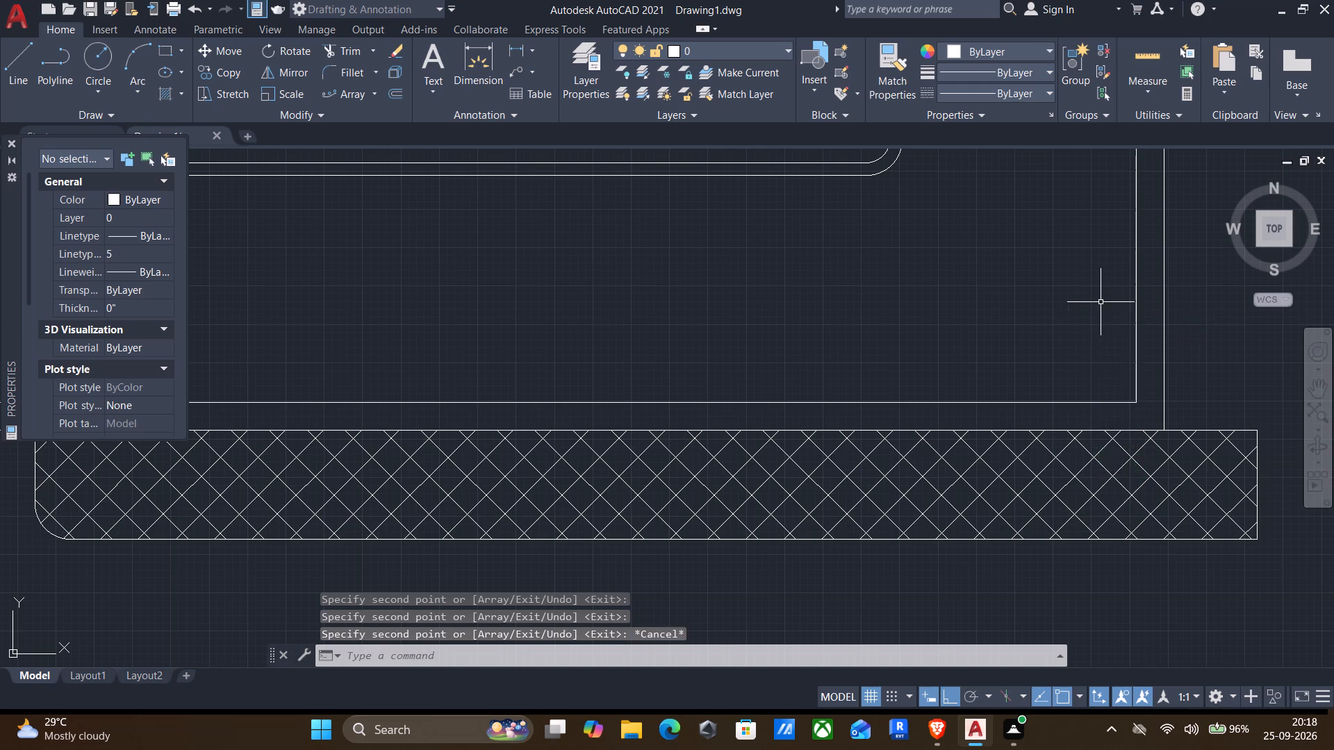
With ortho off, copy the single green tree from beside the plan seven times into the eastern end of the strip south of Bed Room-1.
scroll(1101, 302, down, 3)
middle_drag(1102, 295, 738, 293)
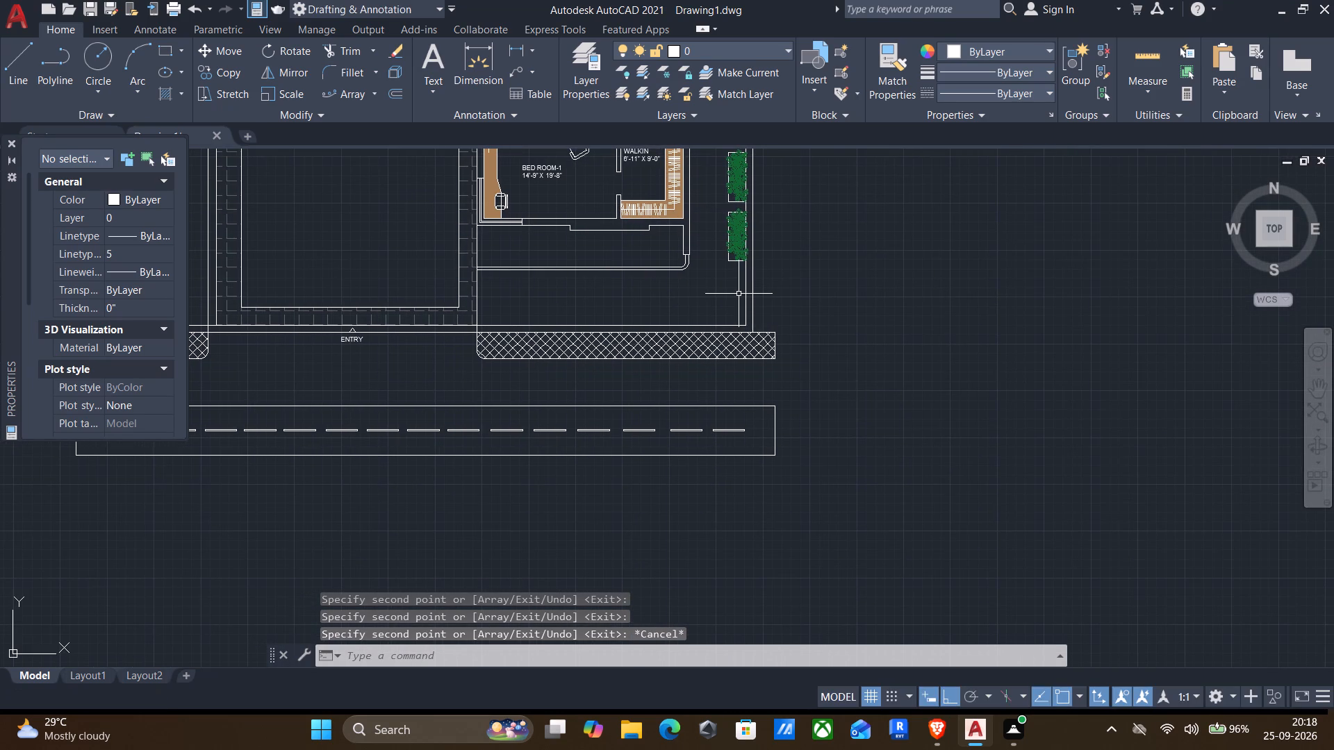
middle_drag(646, 318, 628, 428)
scroll(883, 441, down, 1)
middle_drag(916, 377, 770, 485)
scroll(742, 491, down, 2)
scroll(844, 377, up, 1)
click(844, 377)
click(1032, 528)
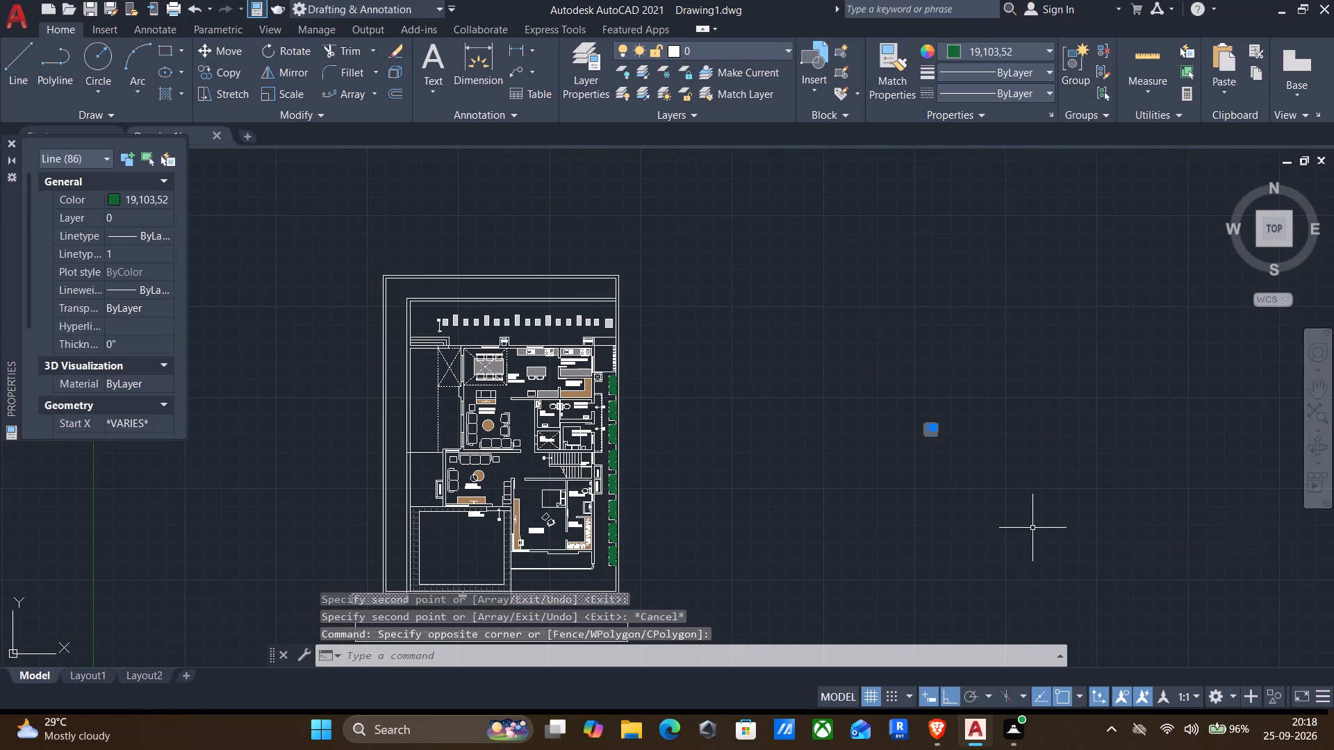
text(CP)
key(Return)
scroll(925, 449, up, 4)
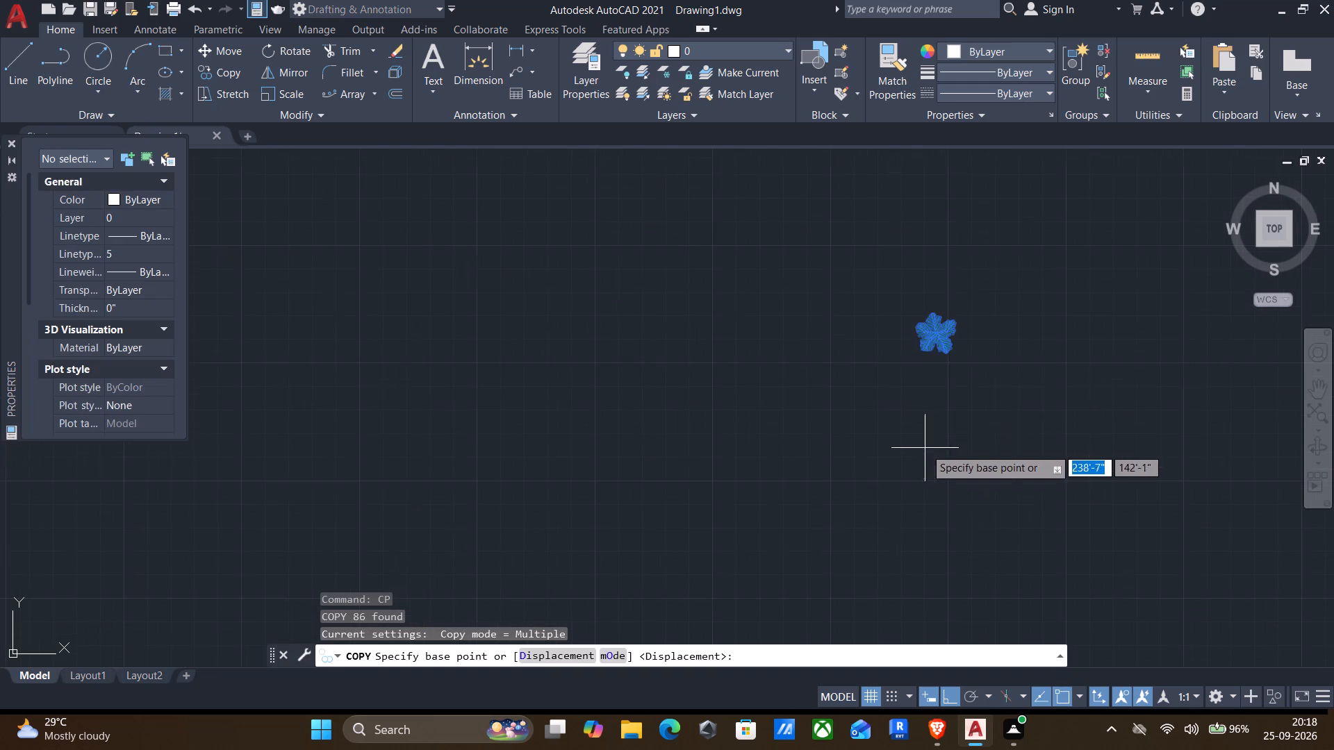
scroll(930, 333, up, 2)
click(936, 334)
scroll(930, 414, down, 2)
middle_drag(903, 481, 903, 483)
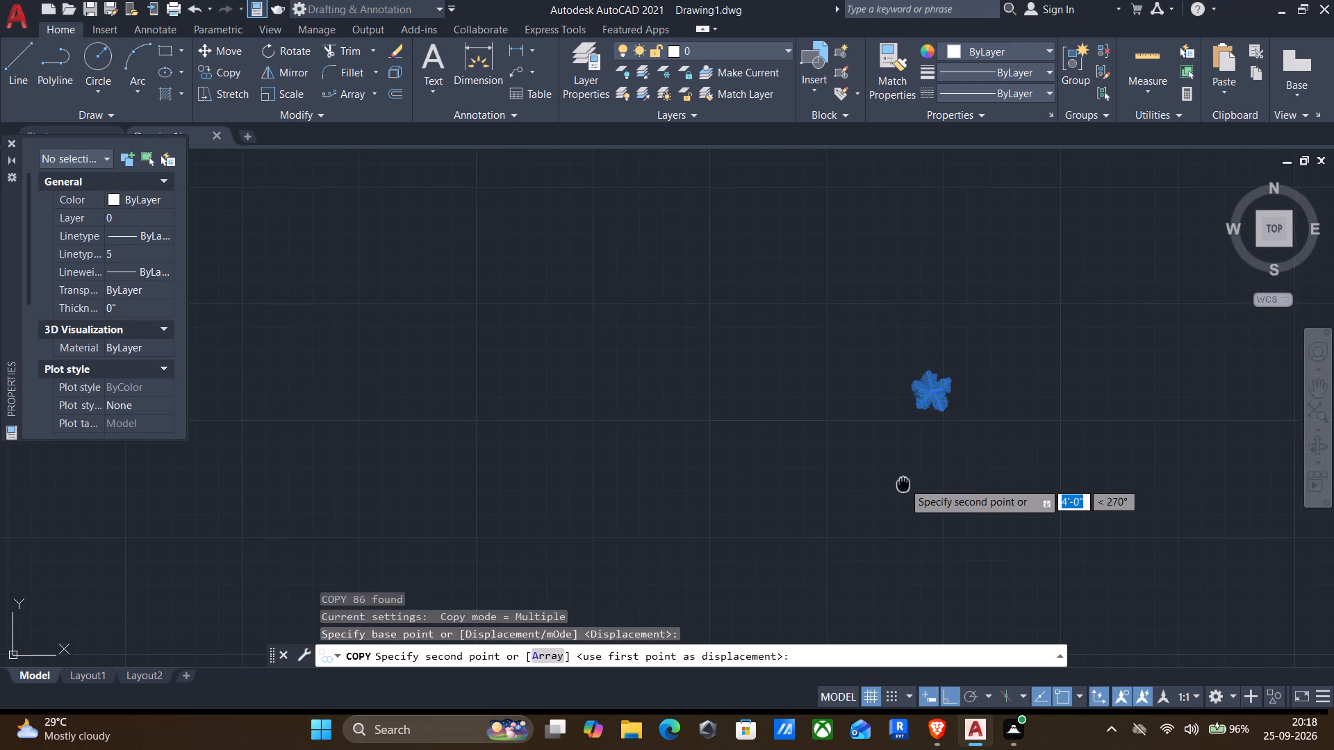
middle_drag(903, 483, 942, 460)
key(F8)
middle_drag(819, 531, 1036, 326)
scroll(1037, 324, down, 3)
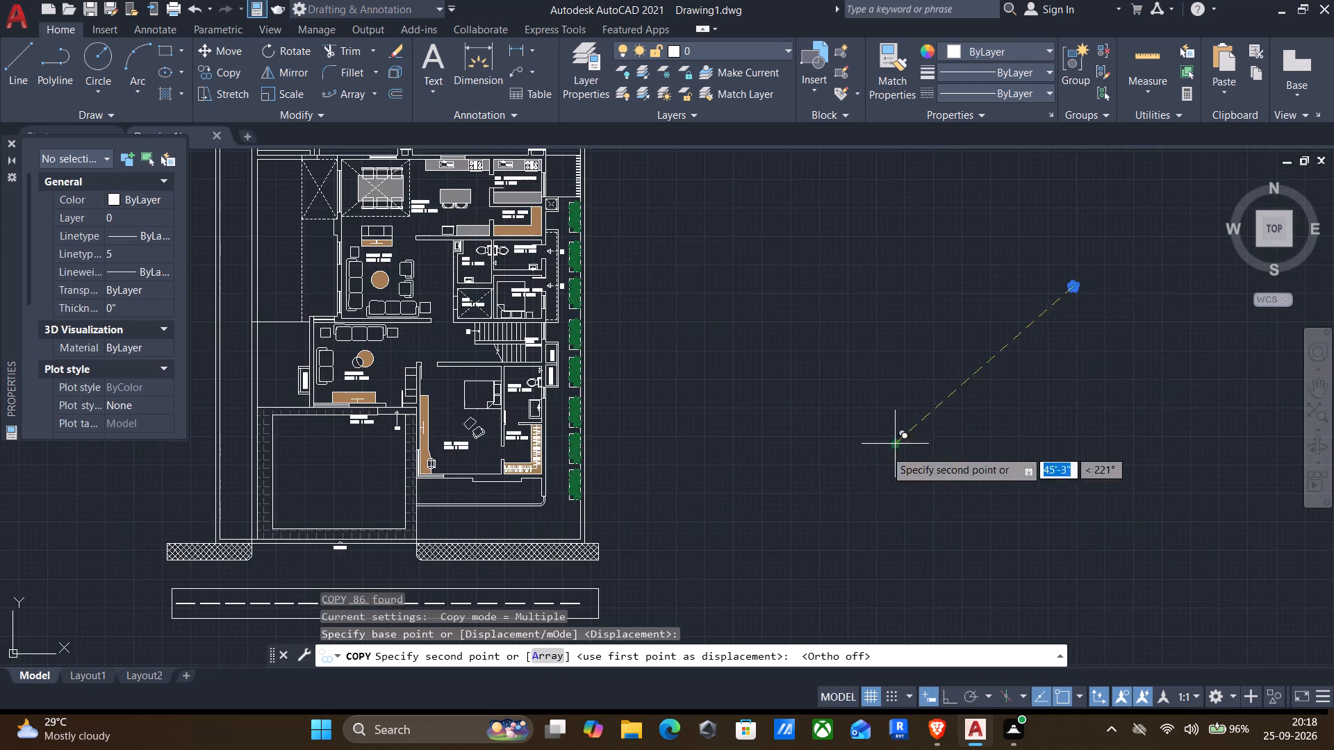
middle_drag(885, 451, 1045, 197)
middle_drag(703, 240, 750, 311)
scroll(749, 310, up, 3)
middle_click(750, 311)
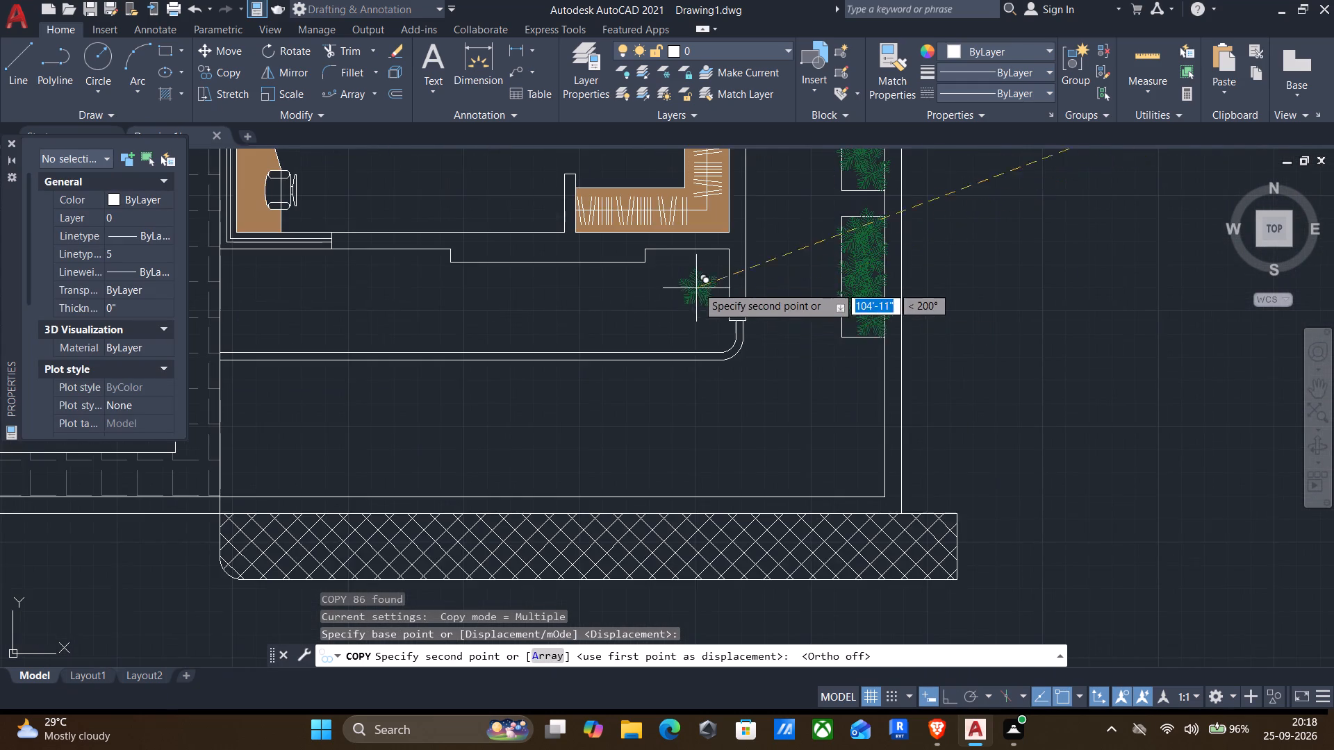
scroll(700, 276, up, 3)
click(739, 222)
drag(732, 298, 735, 306)
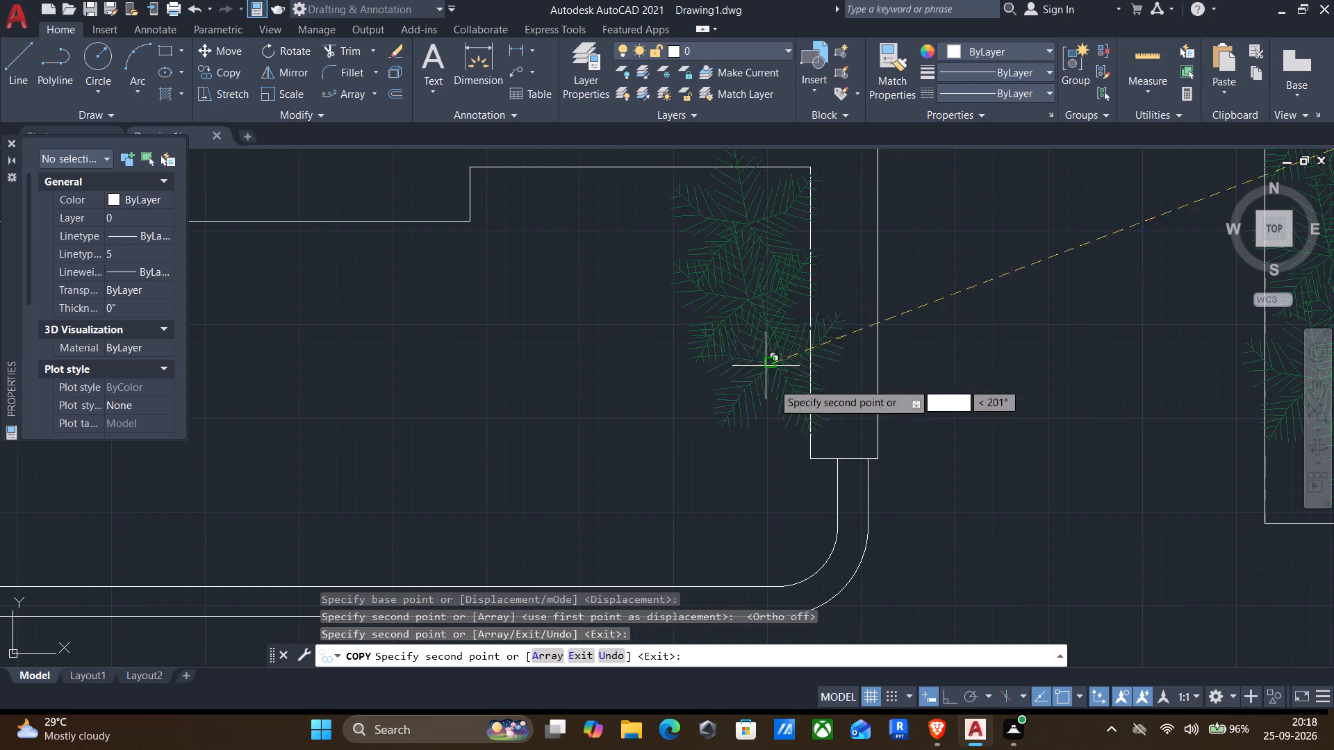
click(775, 398)
click(734, 472)
drag(761, 528, 762, 535)
click(616, 519)
click(610, 405)
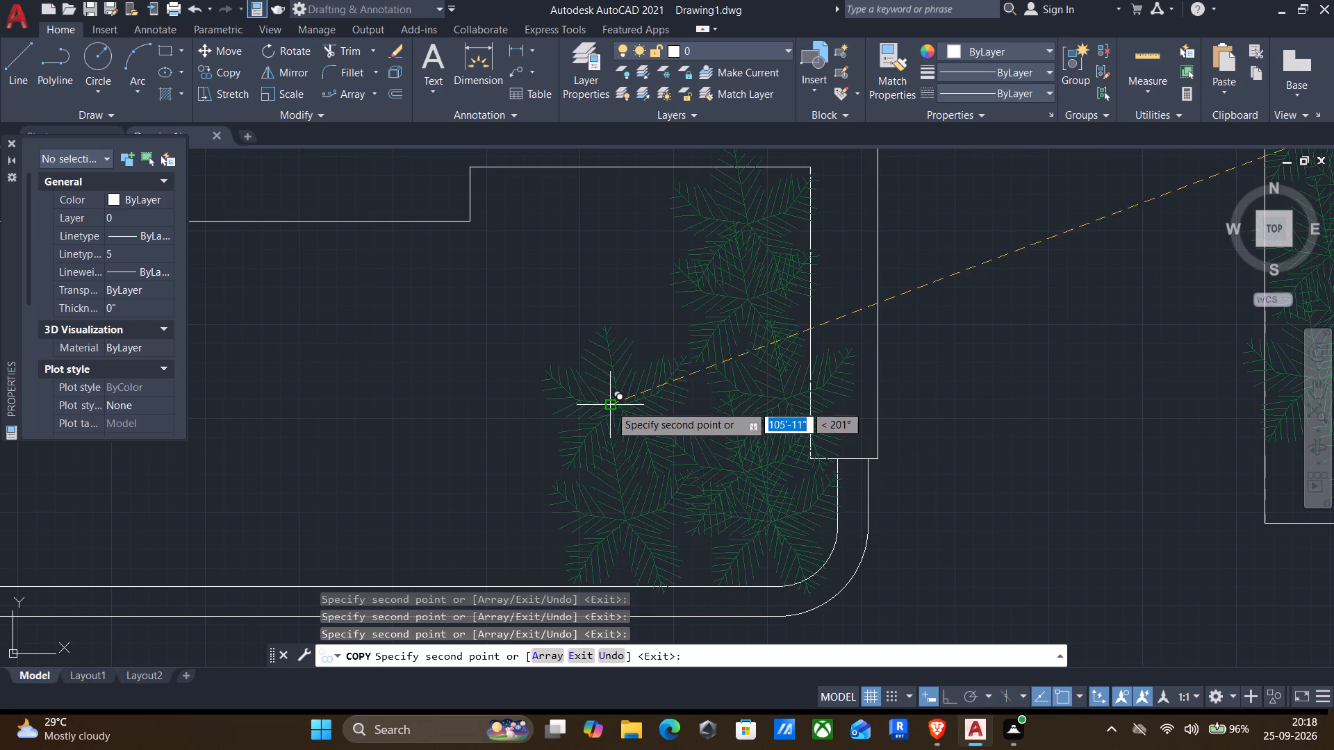
Place nine more tree copies westward across the eastern half of the planting strip south of Bed Room-1.
click(611, 249)
click(481, 283)
drag(464, 384, 466, 393)
click(397, 501)
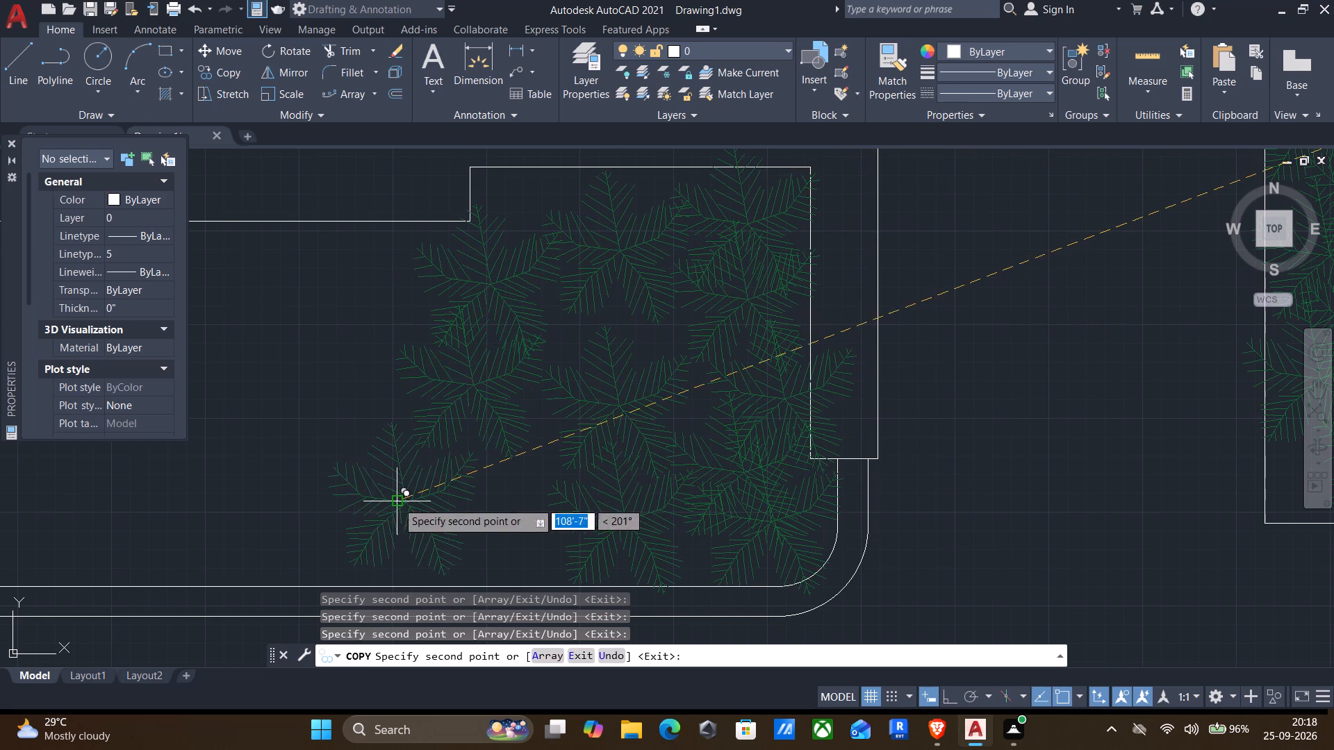
click(149, 442)
drag(262, 347, 263, 340)
click(372, 292)
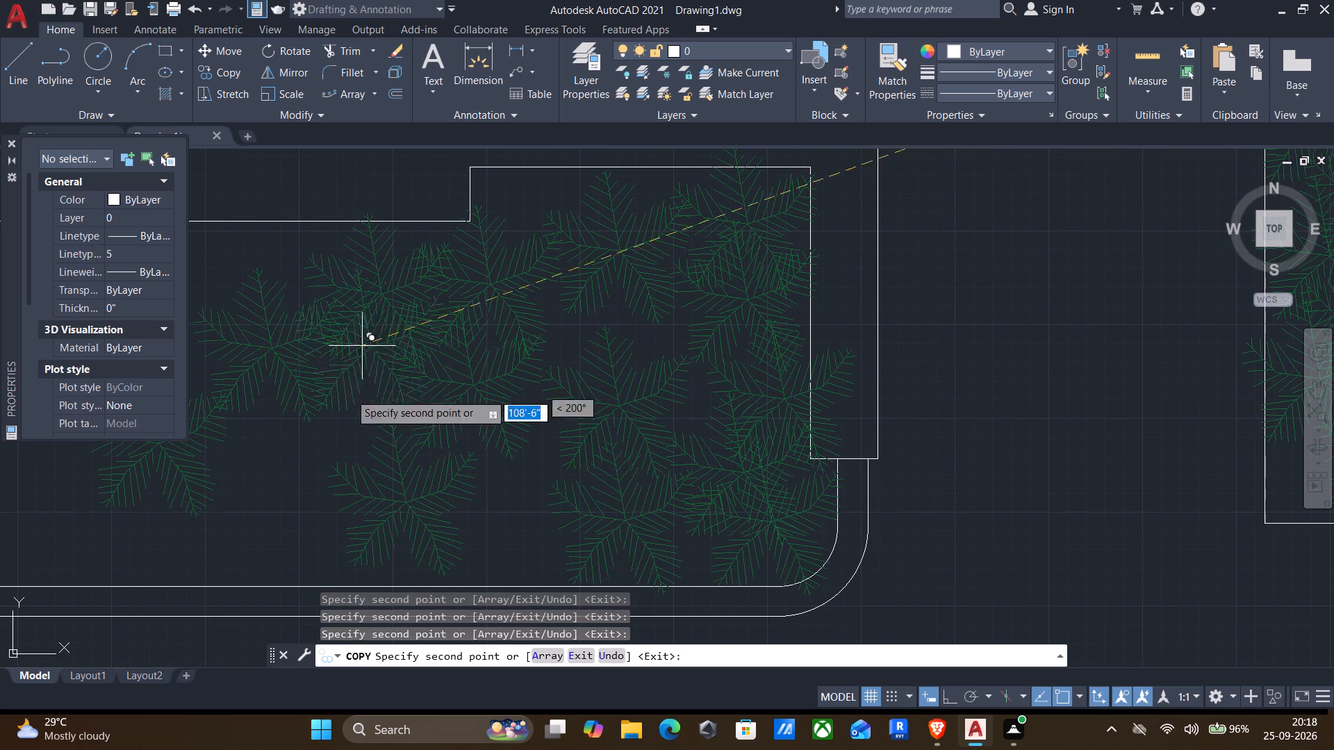
drag(327, 465, 332, 478)
click(541, 515)
Place seven tree copies at the western end of the strip south of Bed Room-1, from north edge to south edge.
scroll(526, 498, down, 2)
middle_drag(542, 481, 928, 357)
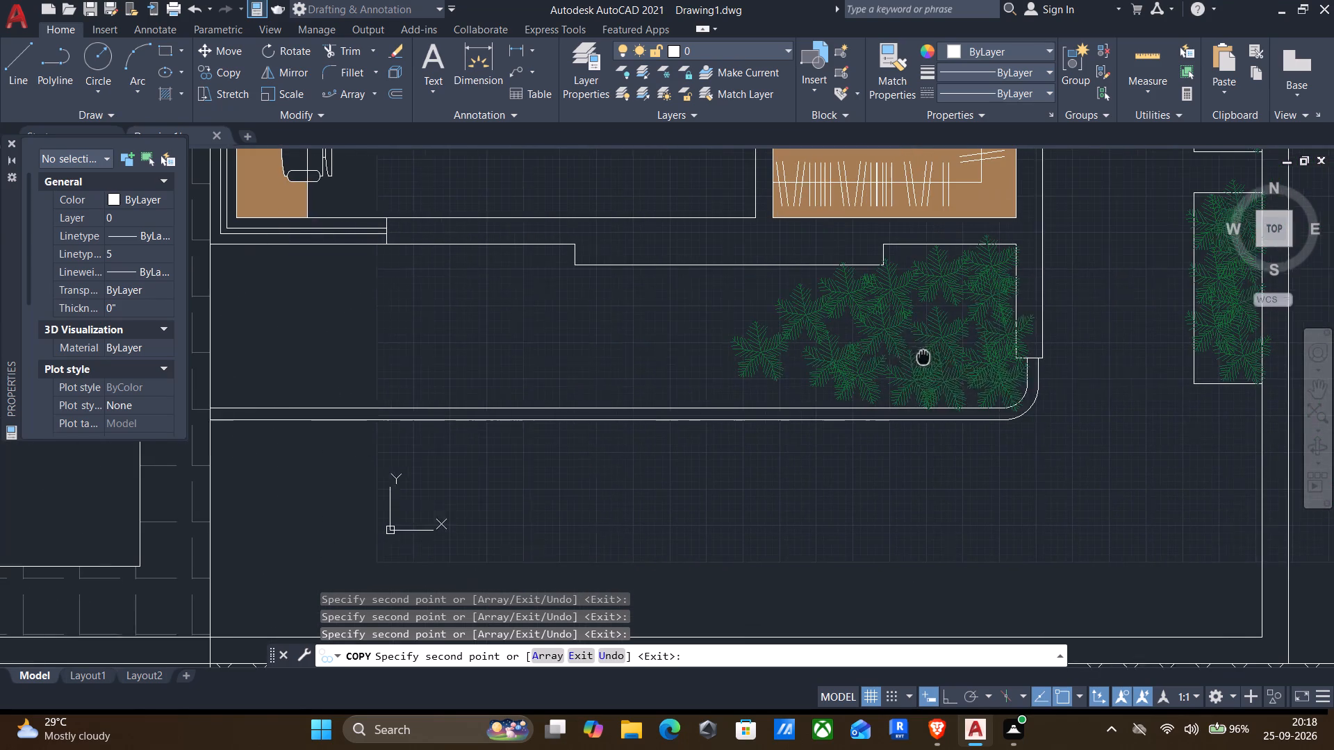
middle_drag(928, 357, 931, 357)
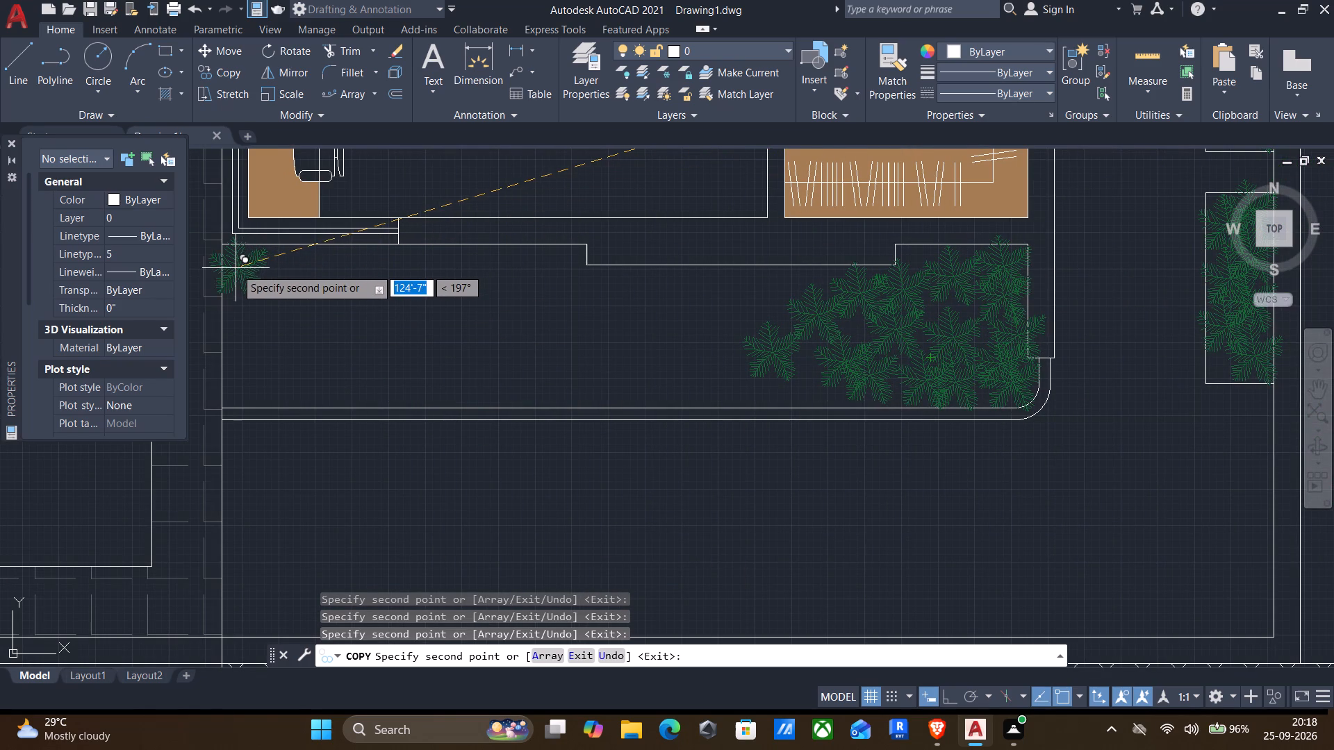
click(235, 265)
click(288, 267)
click(249, 311)
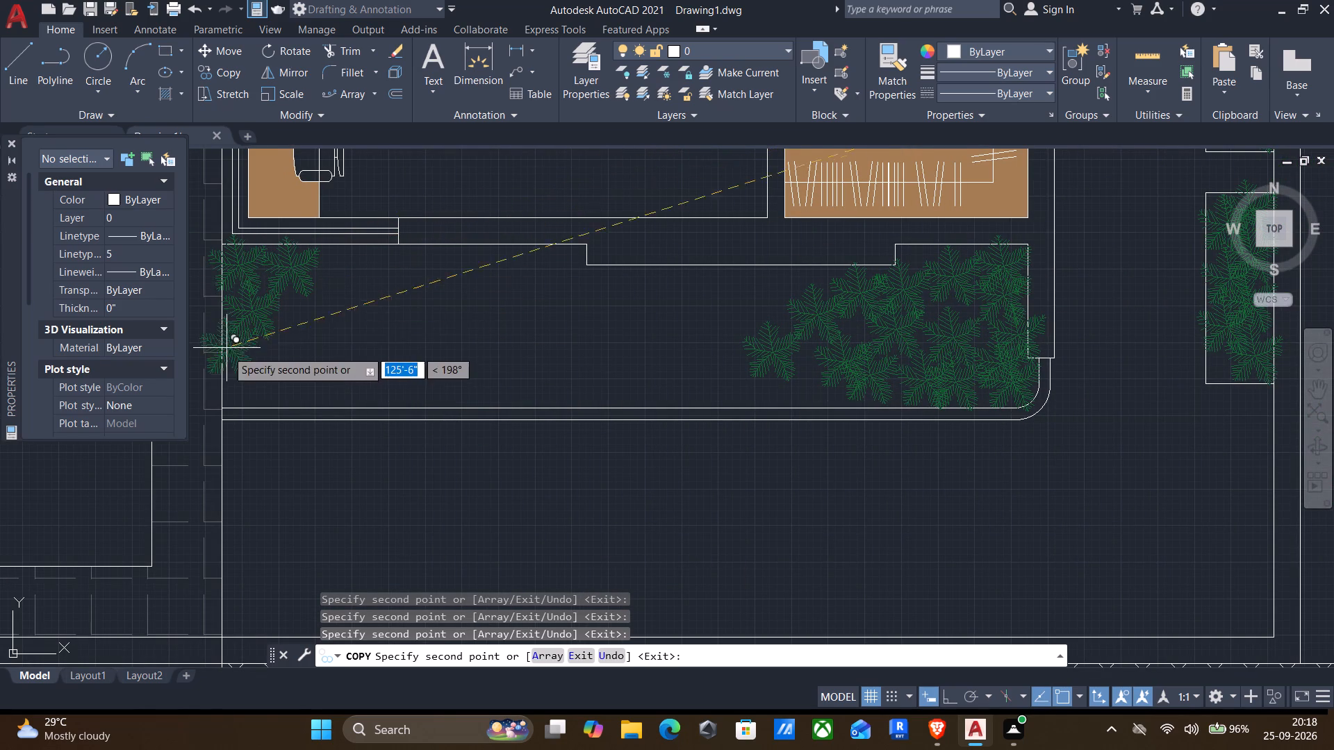
click(227, 358)
click(264, 397)
click(270, 338)
click(298, 312)
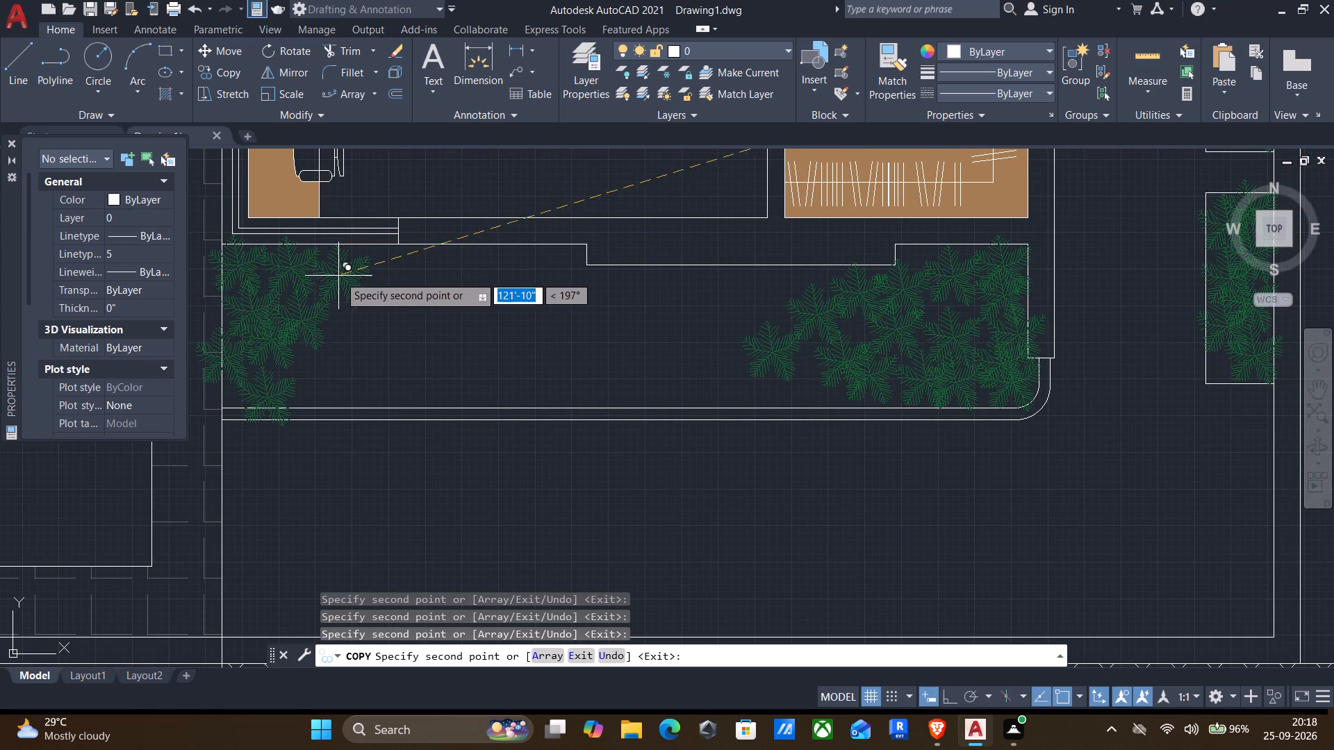
Extend the western tree cluster eastward with 13 more copies across the strip's full depth.
click(340, 269)
click(382, 306)
click(339, 317)
click(306, 374)
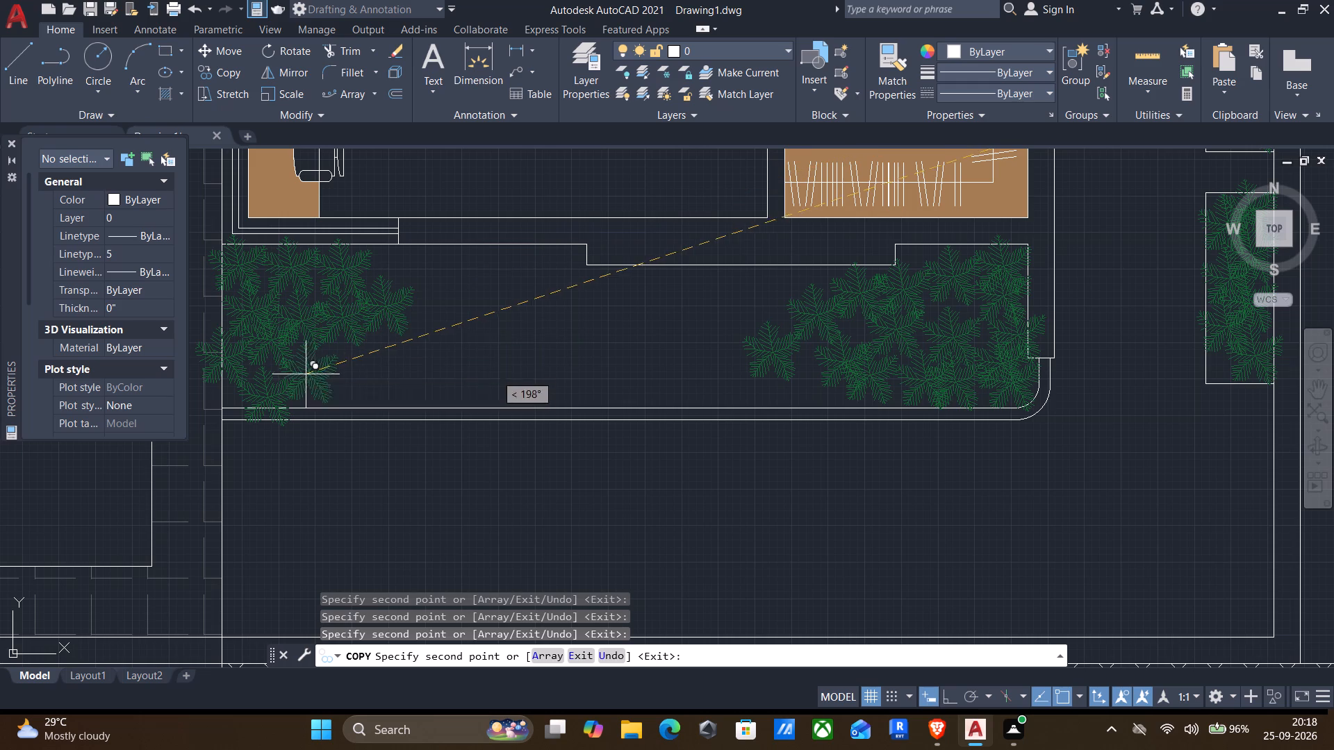
click(355, 402)
click(356, 369)
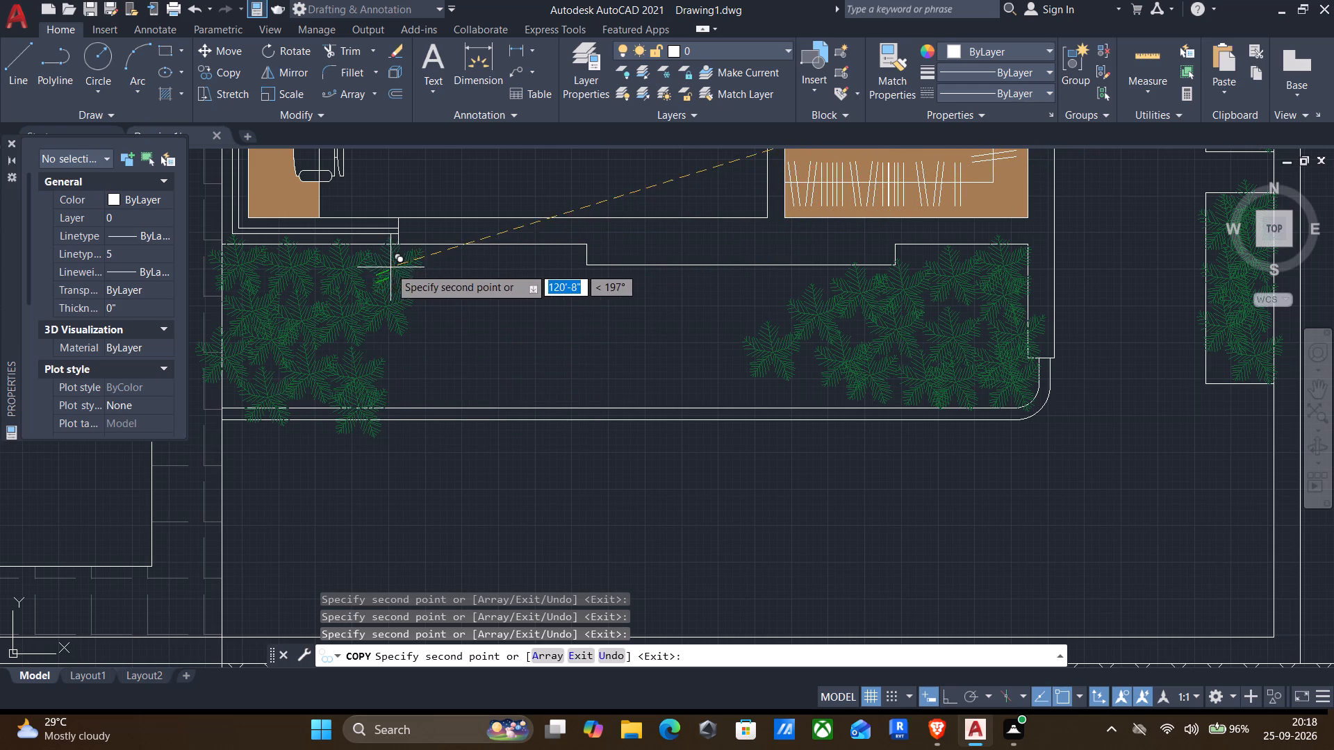
click(389, 267)
click(426, 259)
click(423, 319)
click(390, 343)
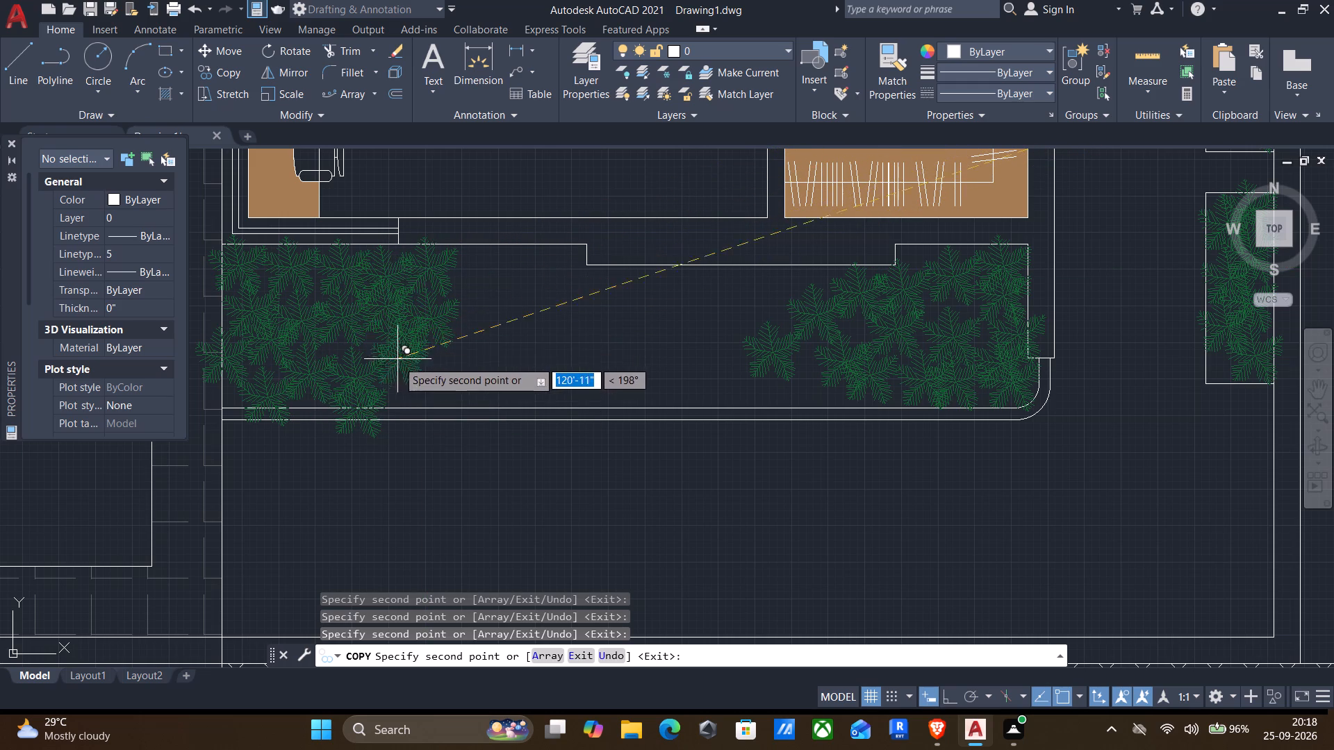
click(404, 387)
click(456, 319)
click(482, 270)
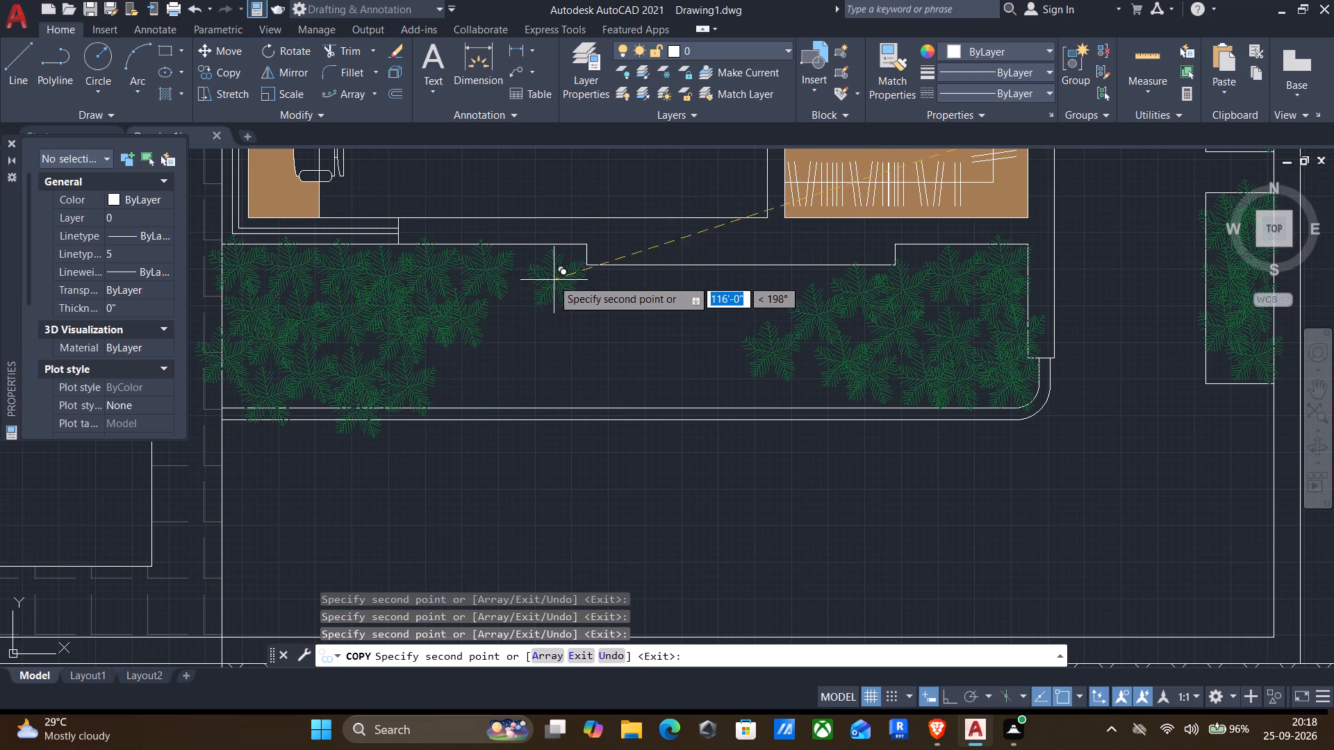
Copy the tree eight times along the strip's northern edge, following the stepped wall line to the eastern cluster.
click(527, 274)
drag(559, 264, 566, 269)
click(591, 285)
click(626, 297)
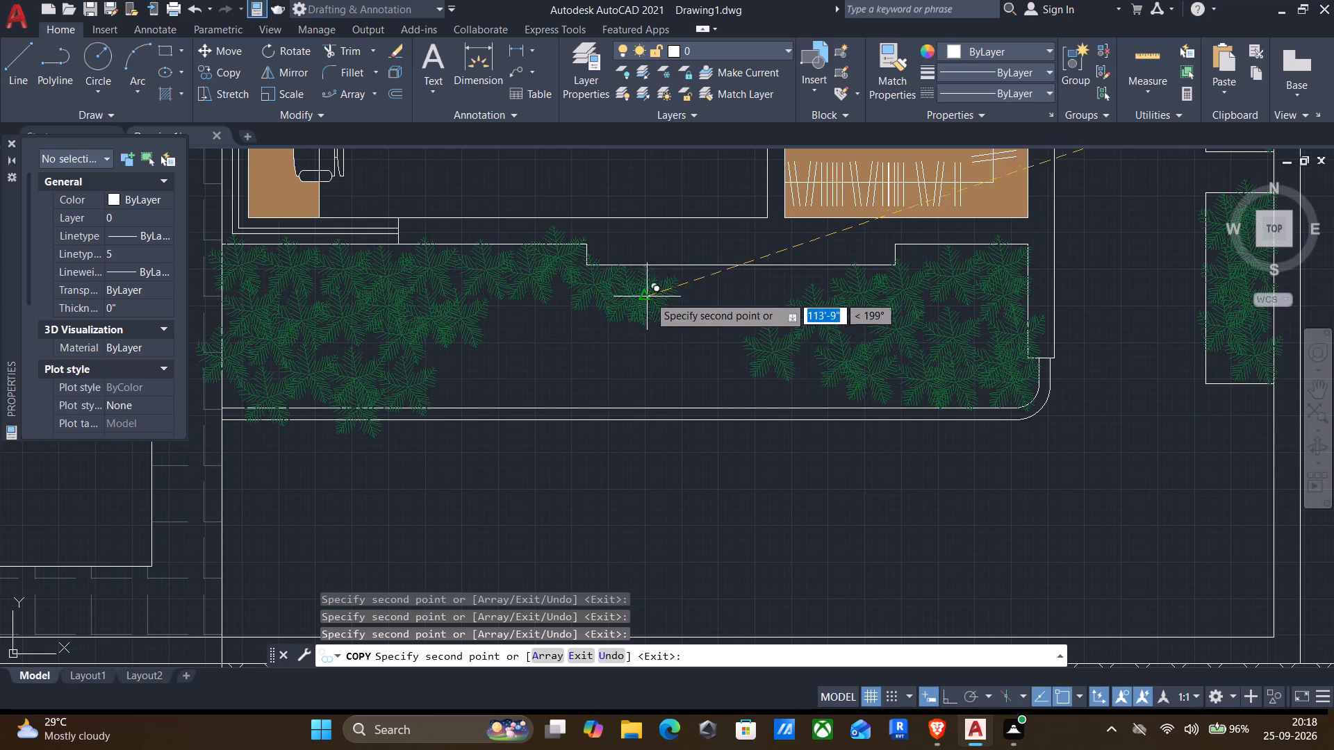
click(673, 295)
drag(705, 291, 716, 291)
click(747, 294)
click(807, 292)
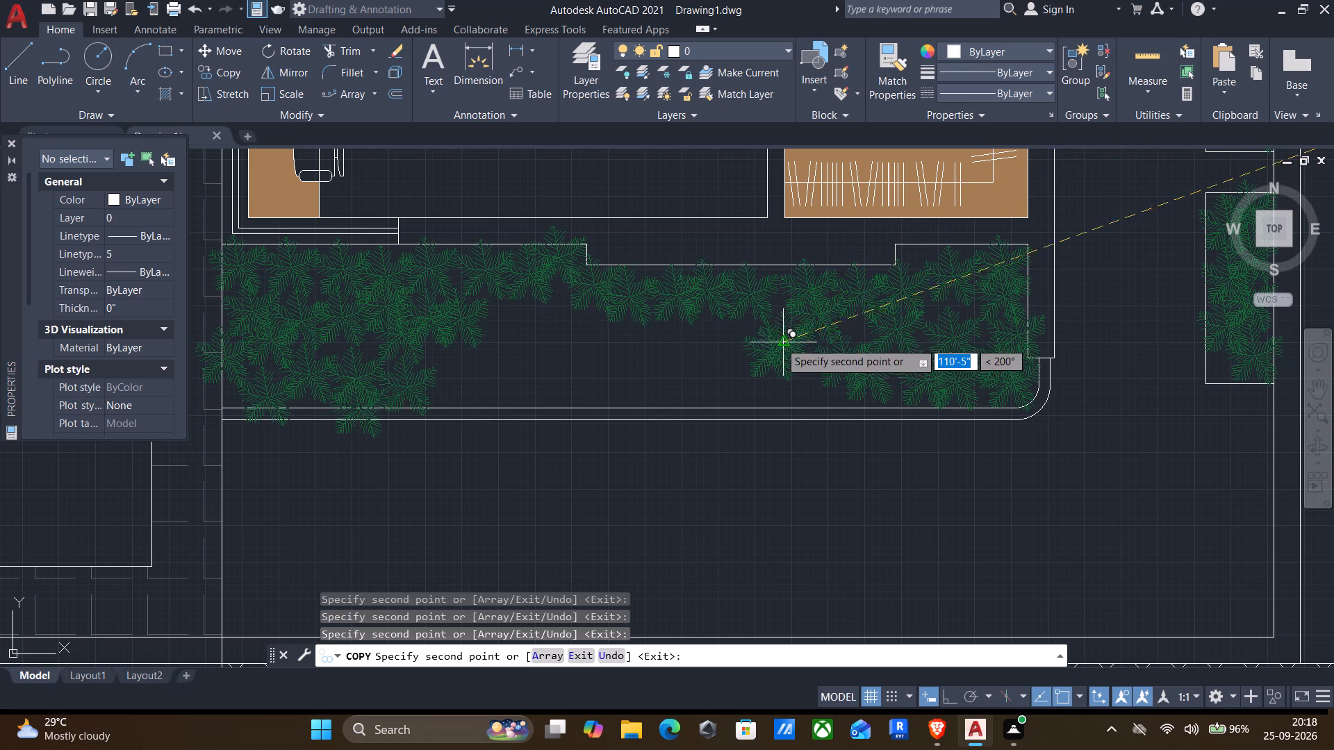
Fill the strip's empty area just west of the eastern cluster with 11 more tree copies.
click(746, 333)
click(812, 400)
click(808, 348)
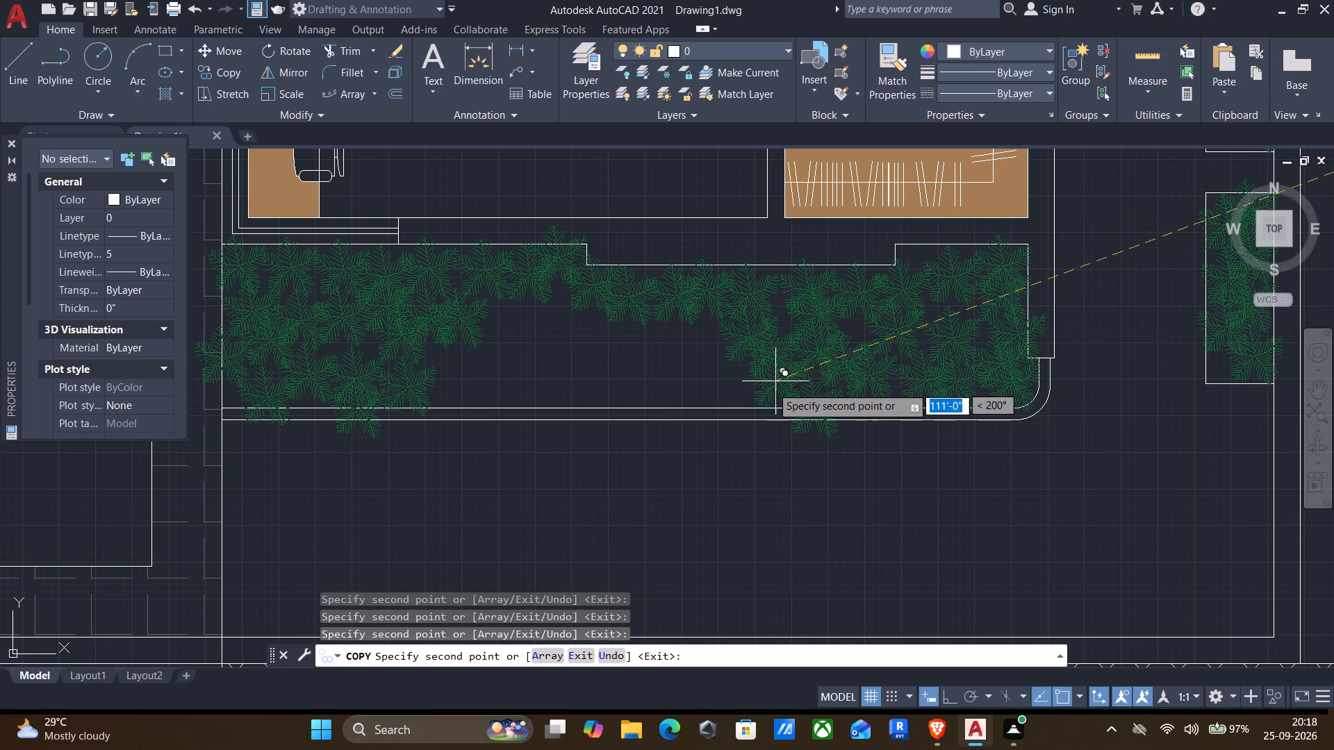
click(767, 390)
click(729, 380)
click(712, 356)
click(693, 321)
click(643, 339)
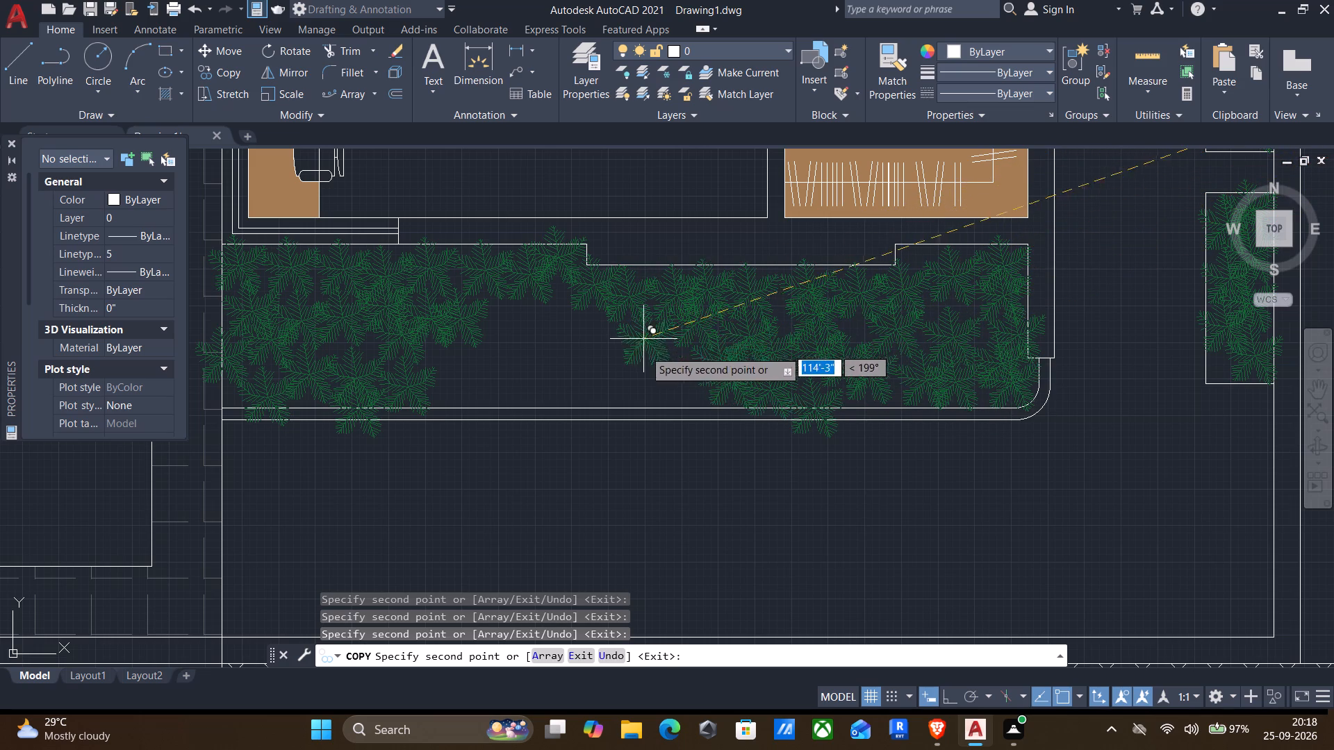
click(667, 382)
click(684, 360)
click(695, 400)
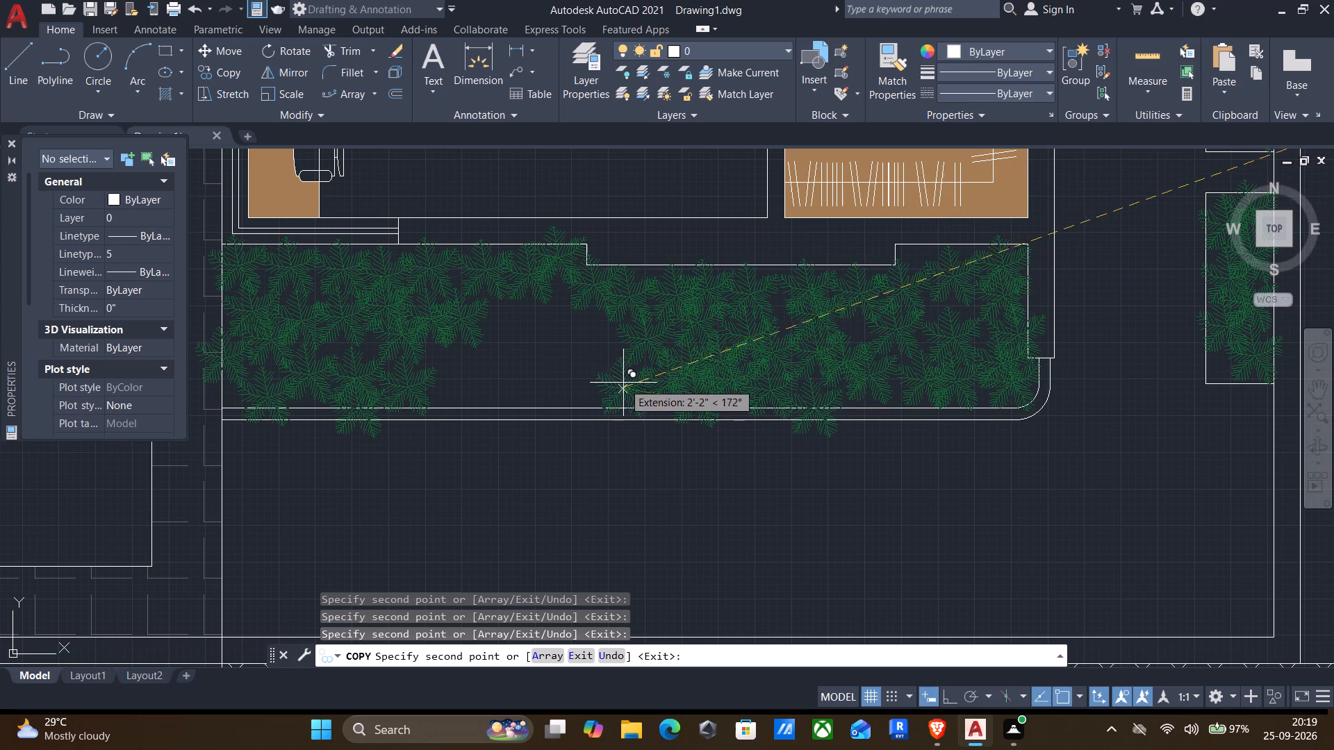
Close the remaining gap in the middle of the planting strip with 12 more tree copies.
click(625, 383)
click(613, 352)
click(586, 328)
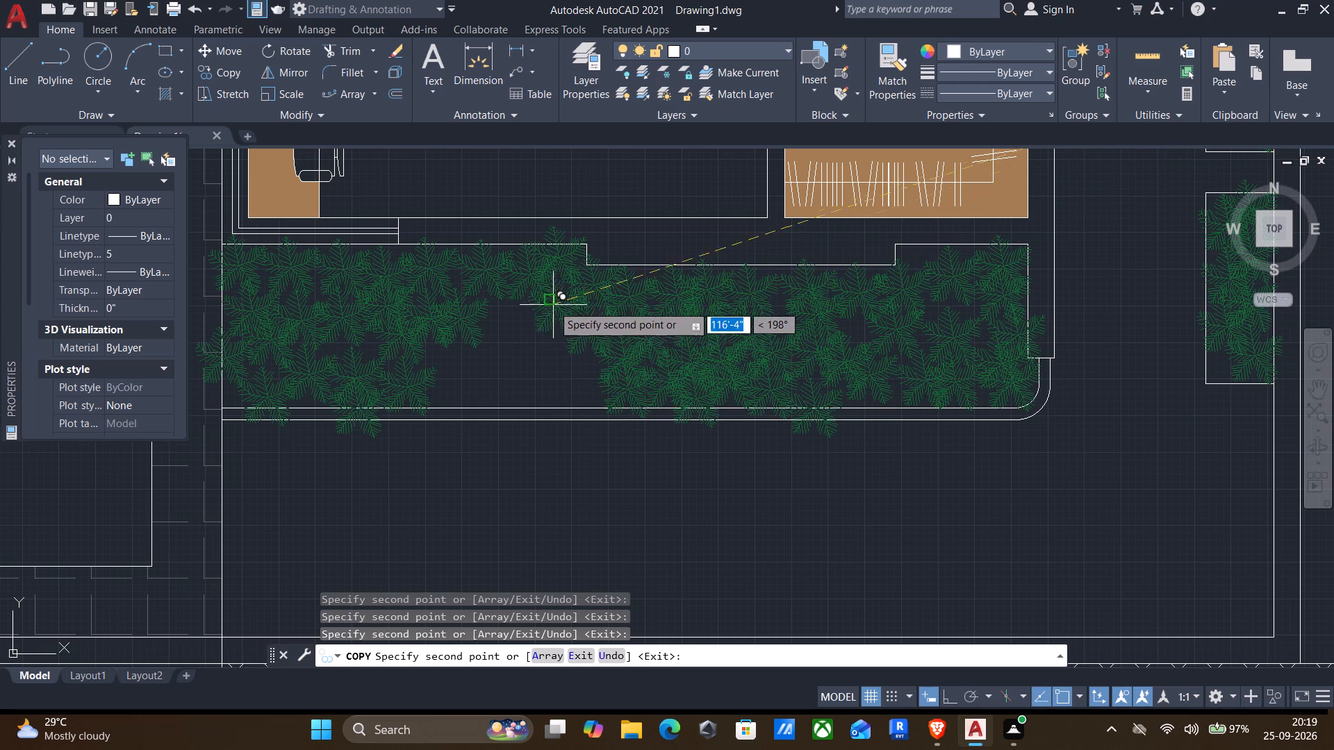
click(551, 304)
click(488, 318)
click(447, 370)
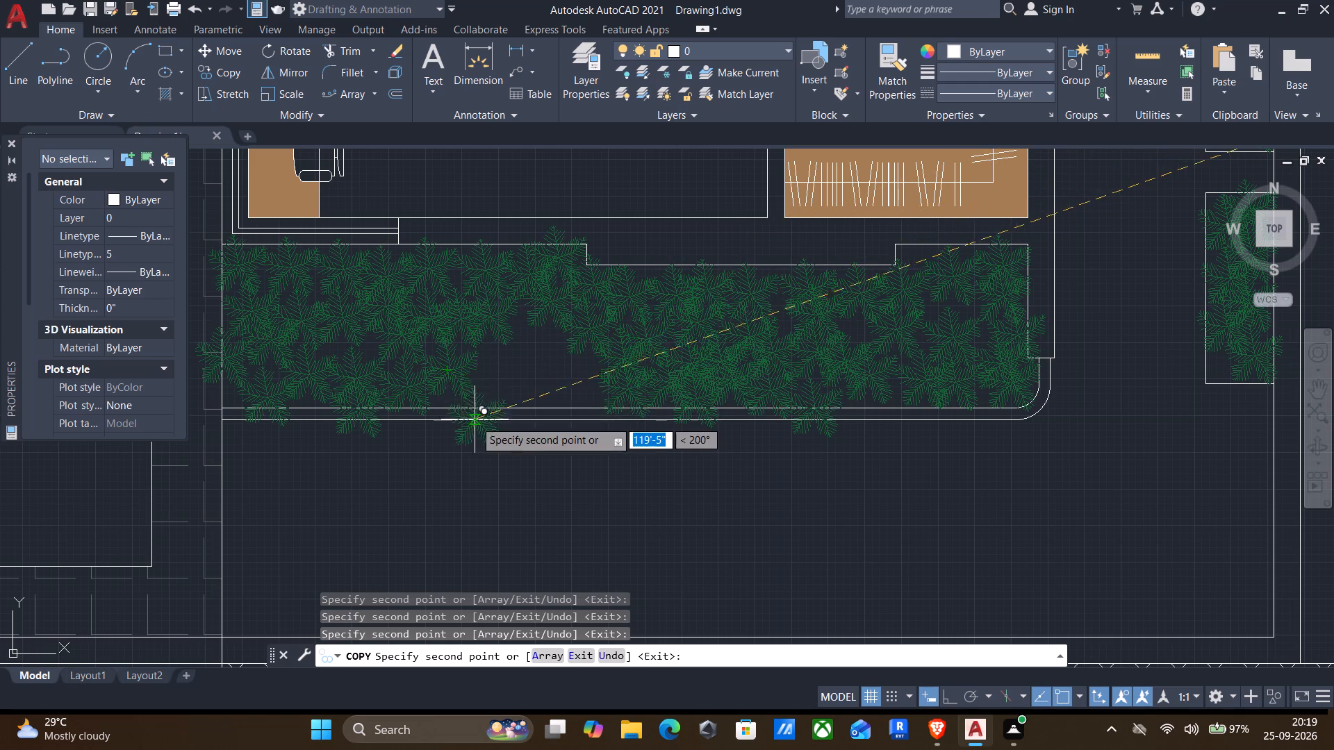
click(491, 400)
click(483, 358)
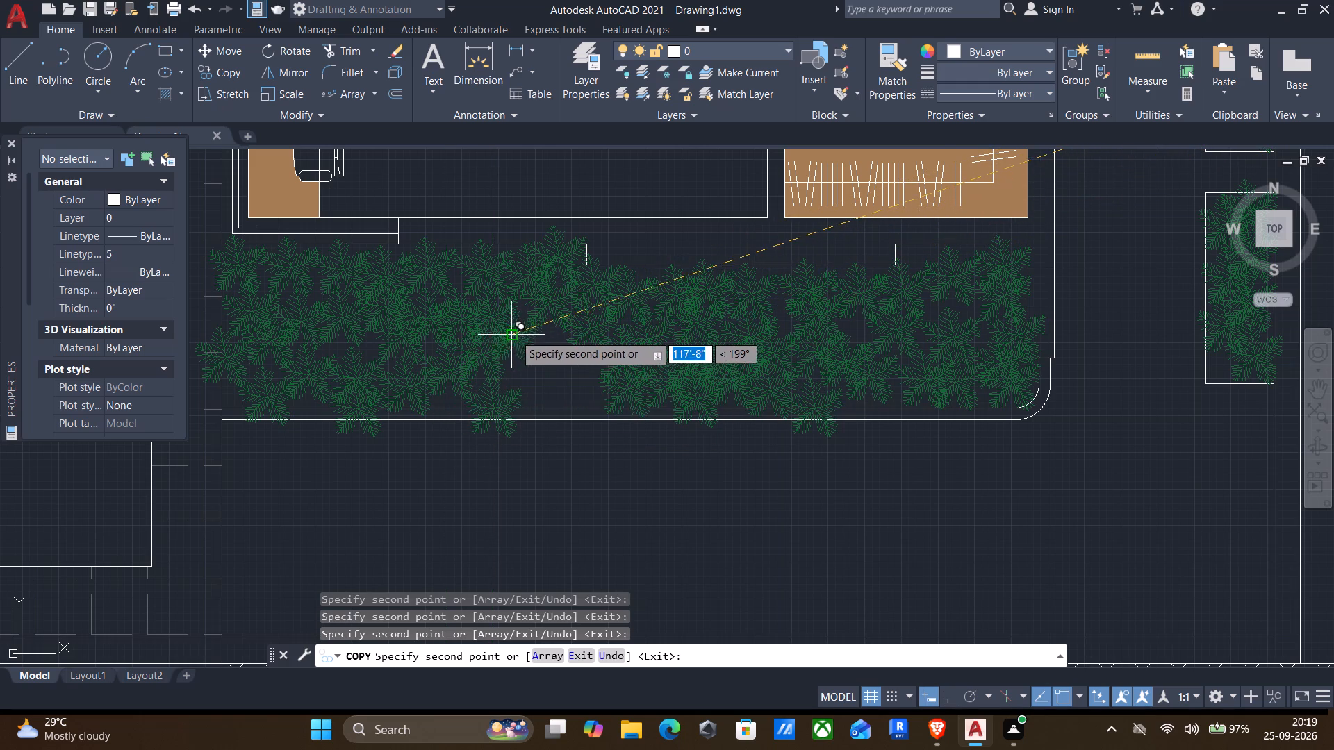
click(520, 332)
click(565, 352)
click(570, 405)
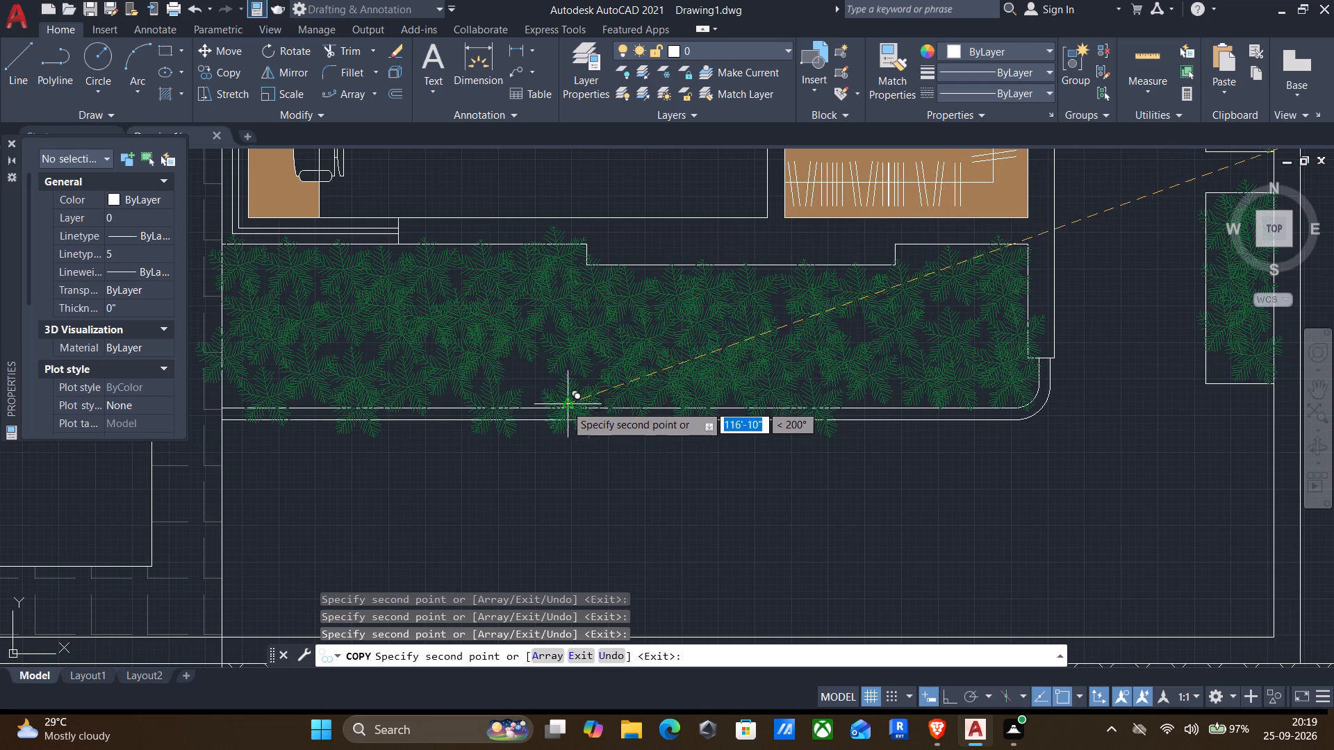
click(538, 382)
Place eight tree copies at the western end of the verge between the cross-hatched pavement east of ENTRY and the road.
scroll(550, 381, down, 2)
middle_drag(636, 442, 699, 369)
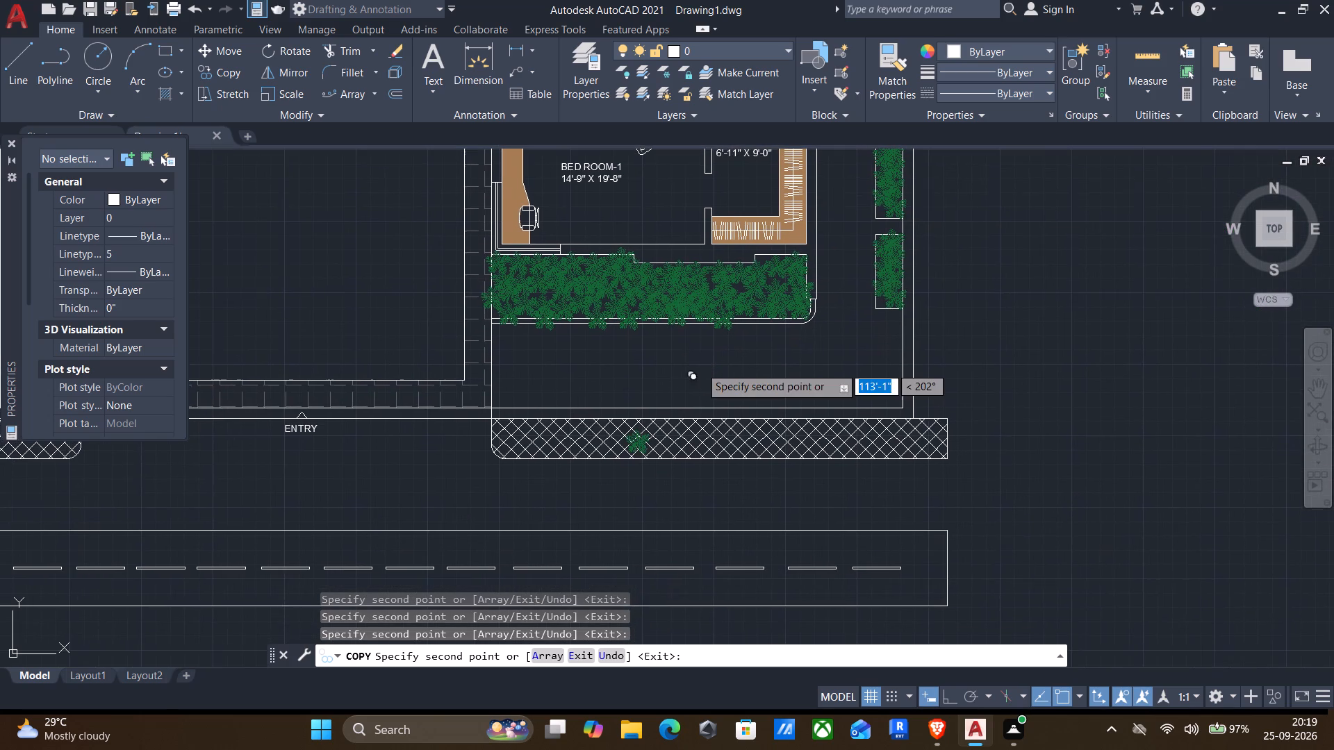
middle_drag(561, 530, 561, 527)
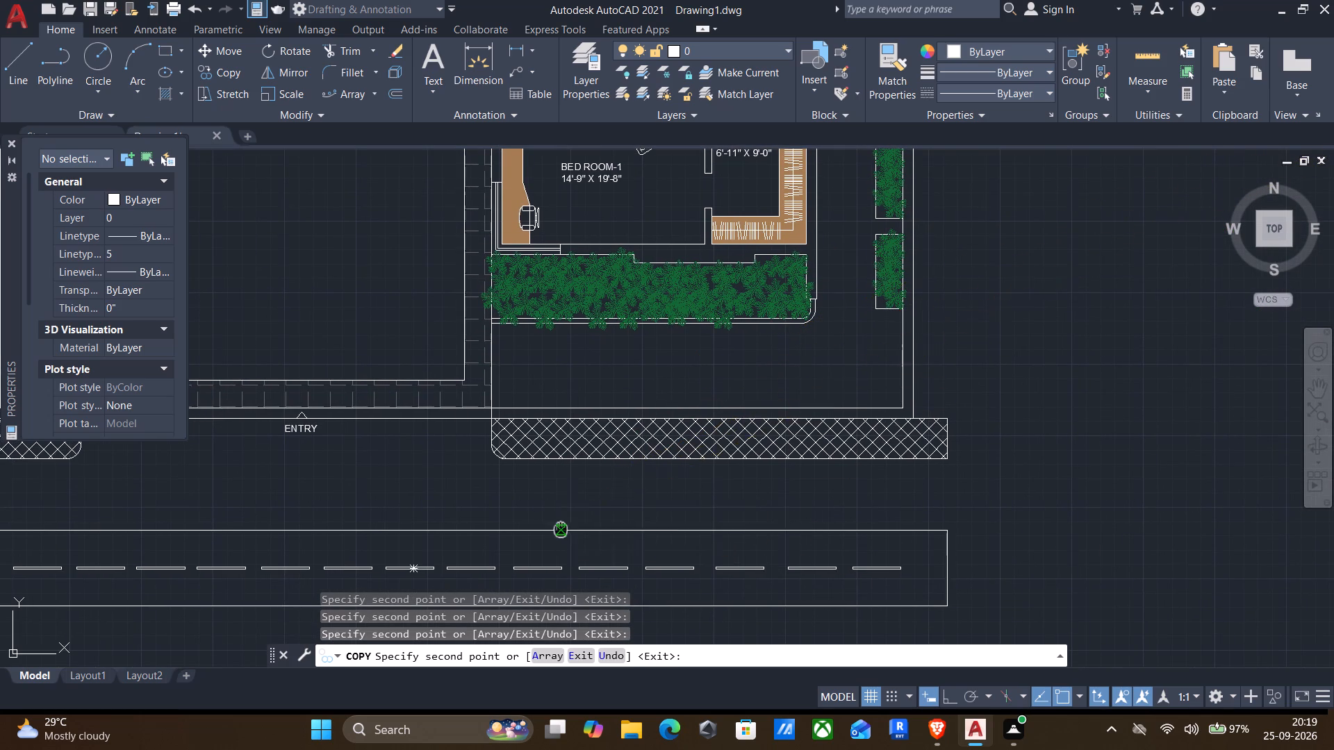
middle_drag(561, 527, 631, 403)
scroll(608, 431, up, 2)
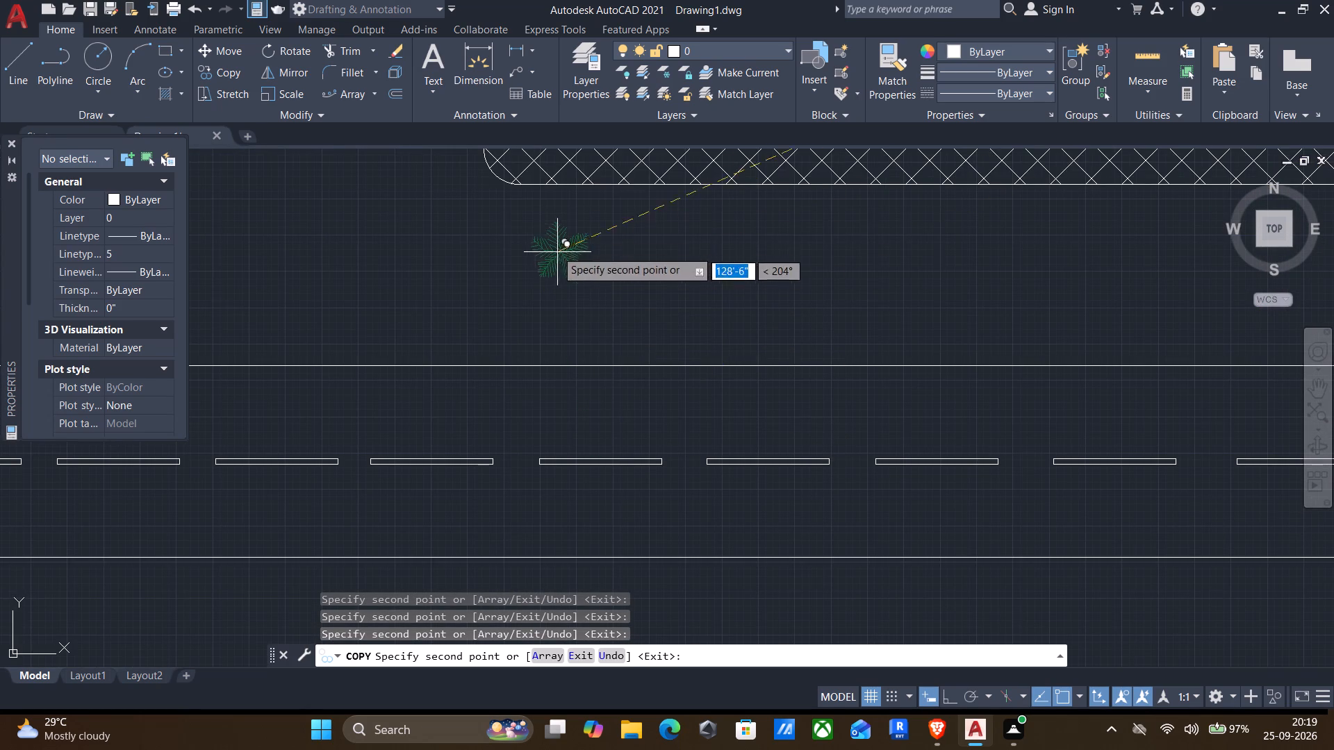
click(522, 216)
click(553, 292)
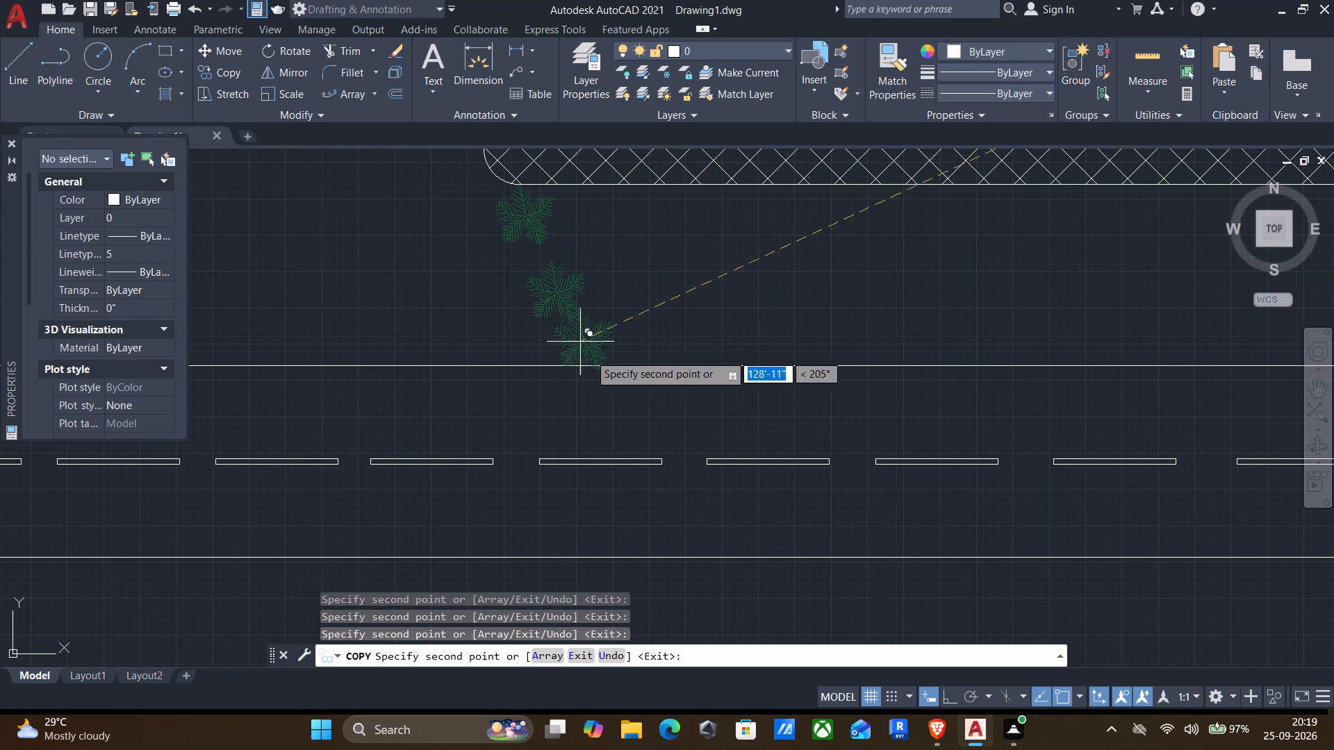
click(605, 350)
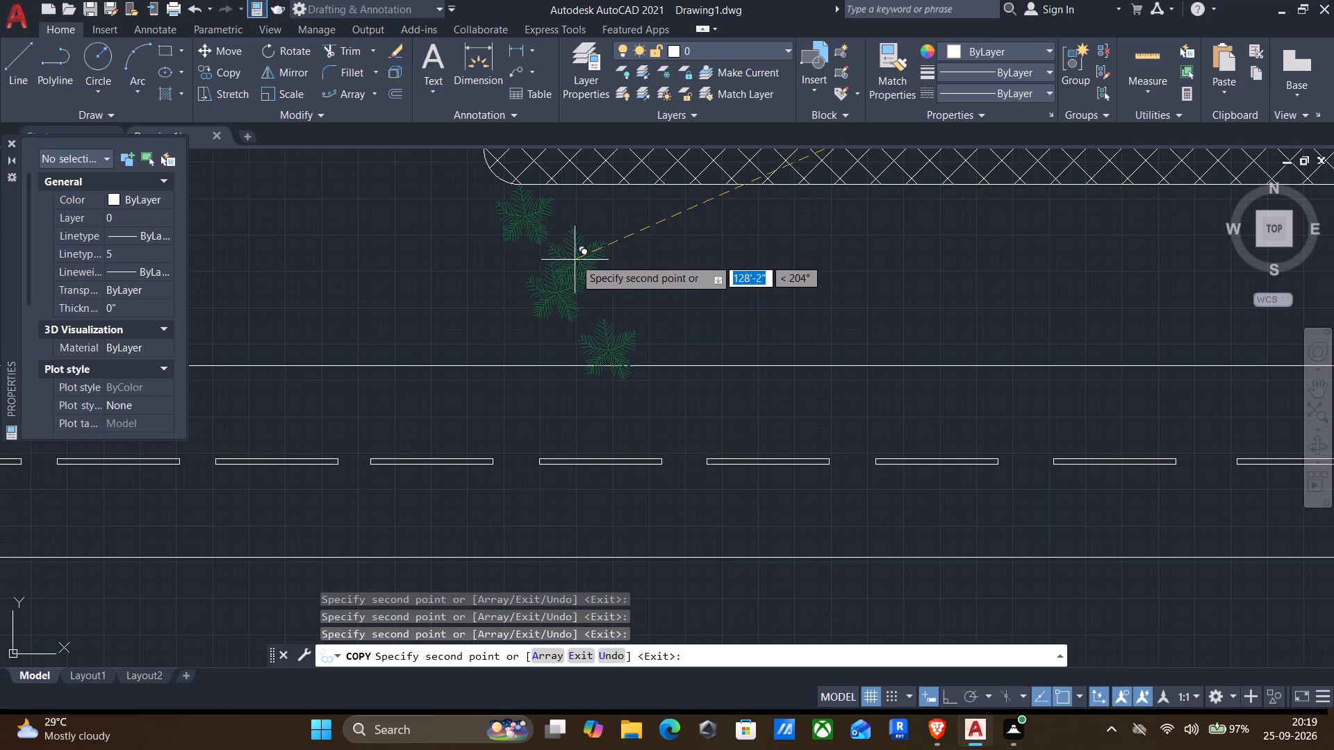
click(563, 228)
click(647, 209)
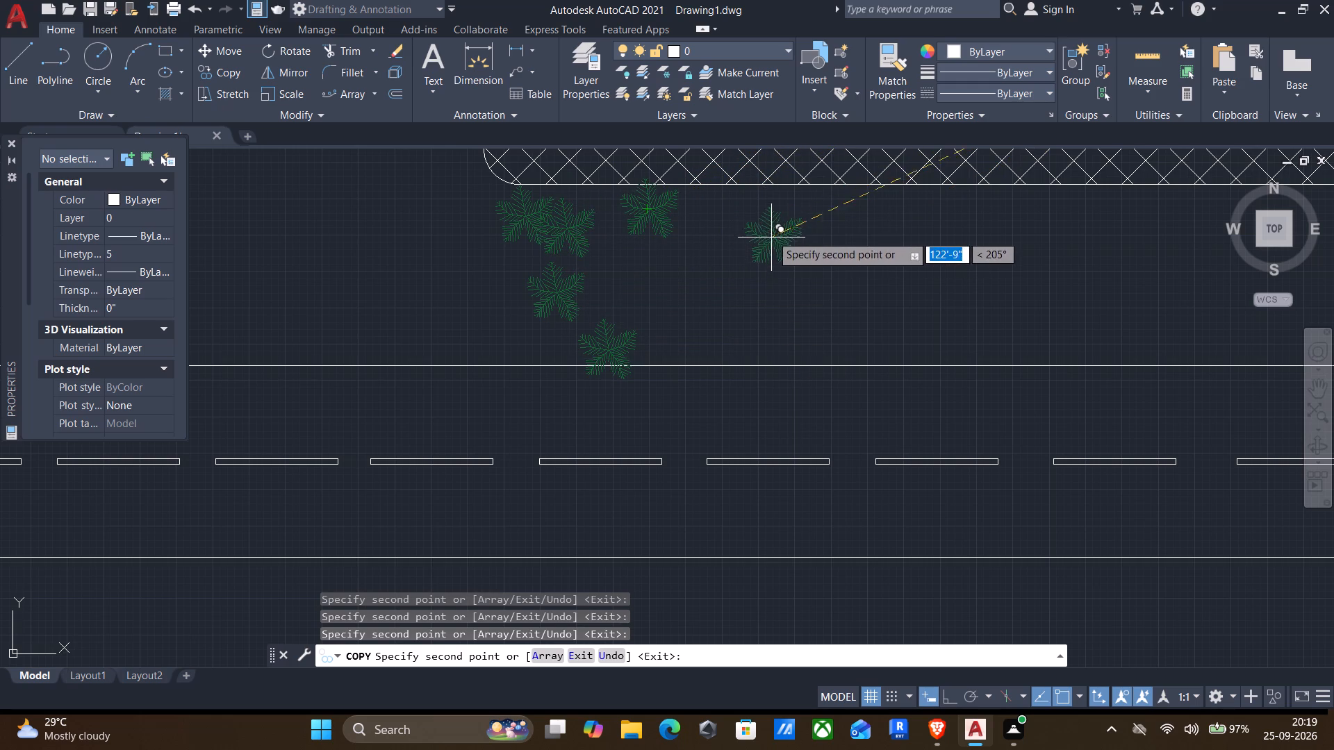
click(771, 227)
click(647, 284)
click(720, 354)
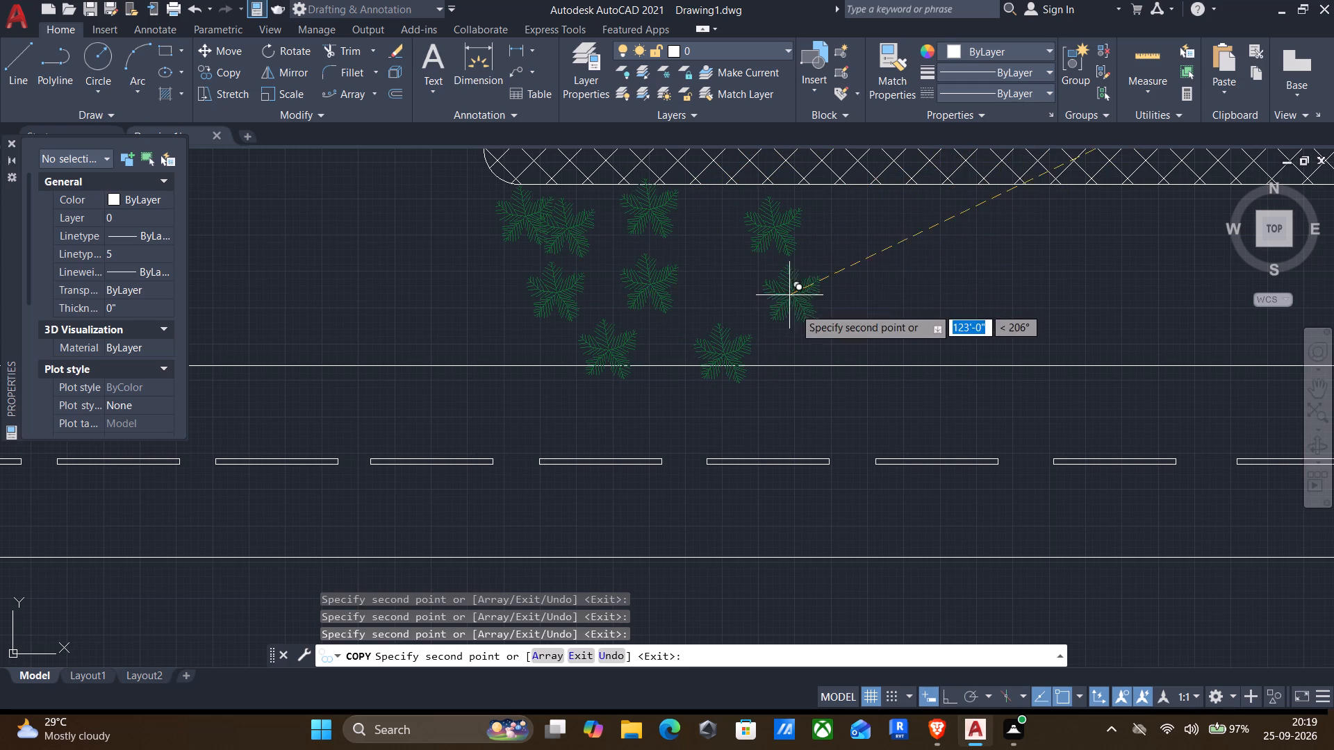
Continue the roadside verge planting eastward with seven more scattered tree copies.
click(795, 308)
click(859, 207)
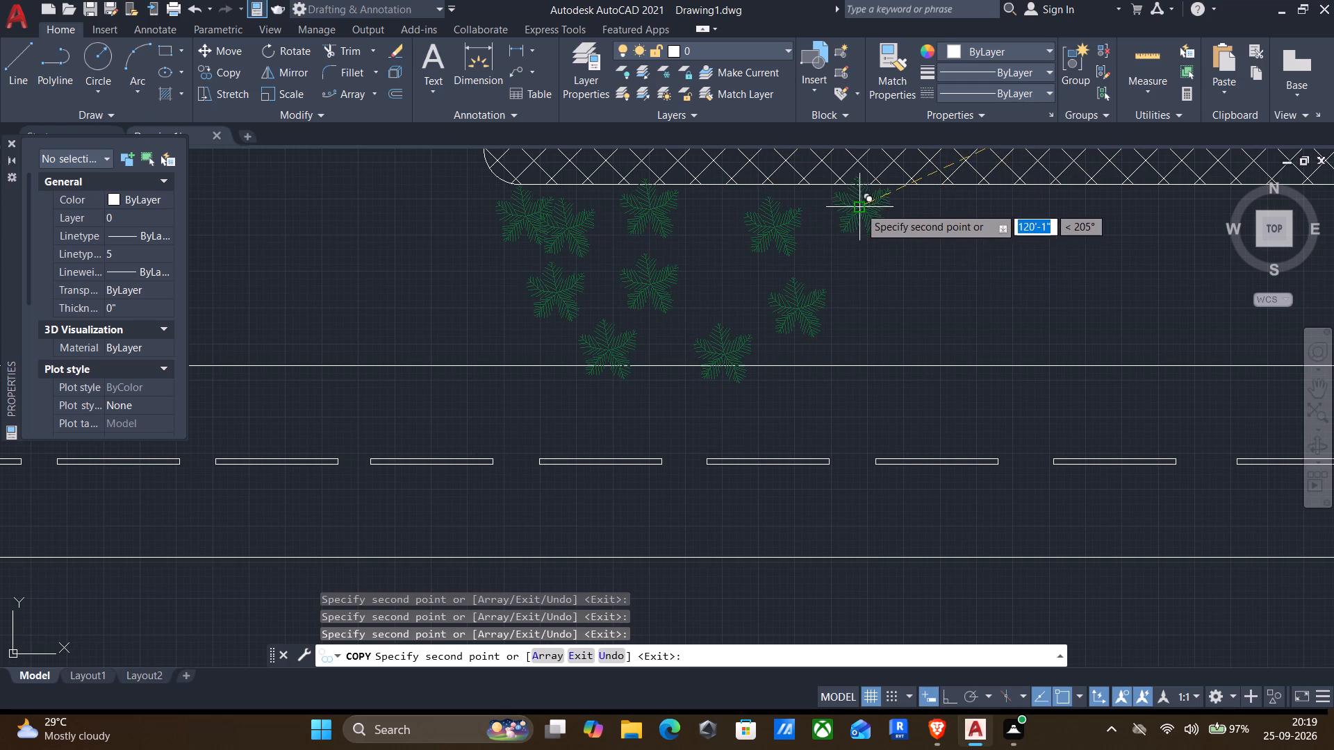
click(885, 272)
click(866, 326)
middle_drag(999, 272, 778, 295)
scroll(775, 295, down, 1)
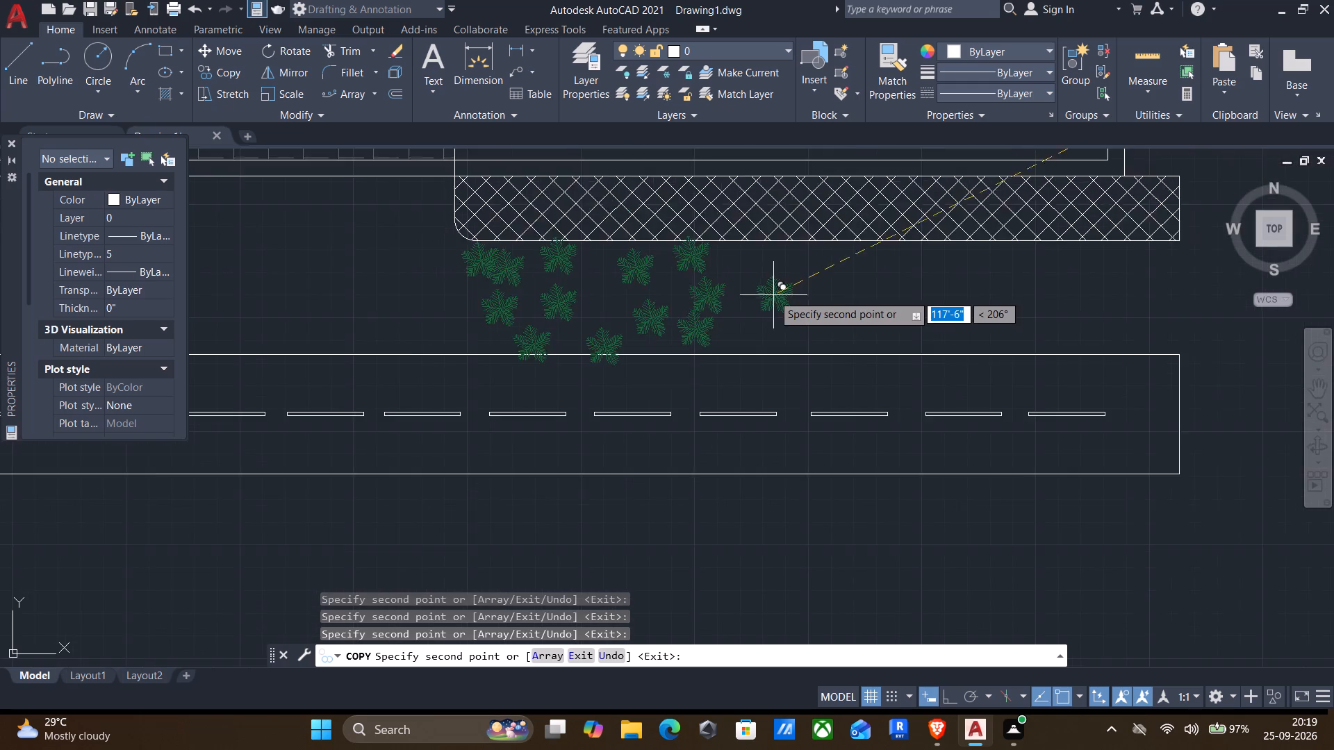
scroll(773, 294, down, 1)
click(749, 268)
click(765, 290)
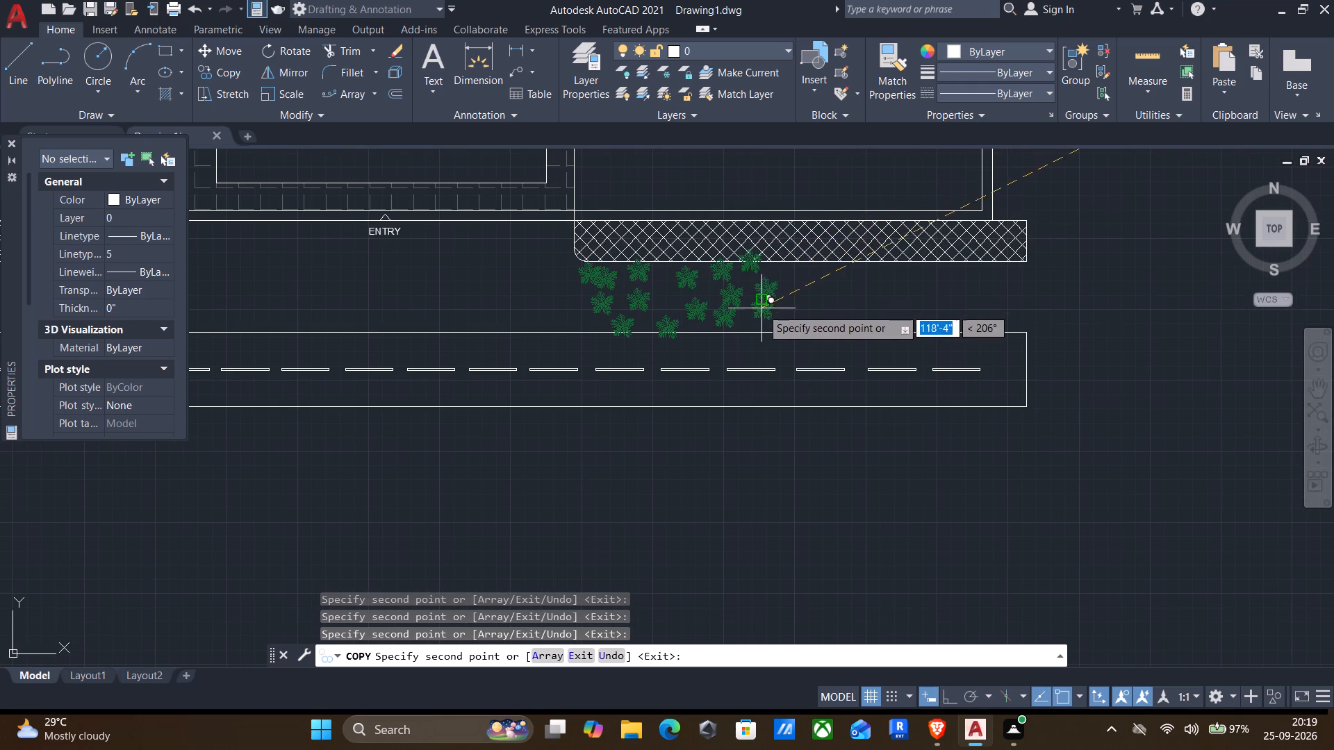
click(753, 318)
Scatter eight more tree copies across the middle of the verge, between the pavement and the road edge.
scroll(808, 268, up, 3)
click(720, 285)
drag(746, 356, 743, 365)
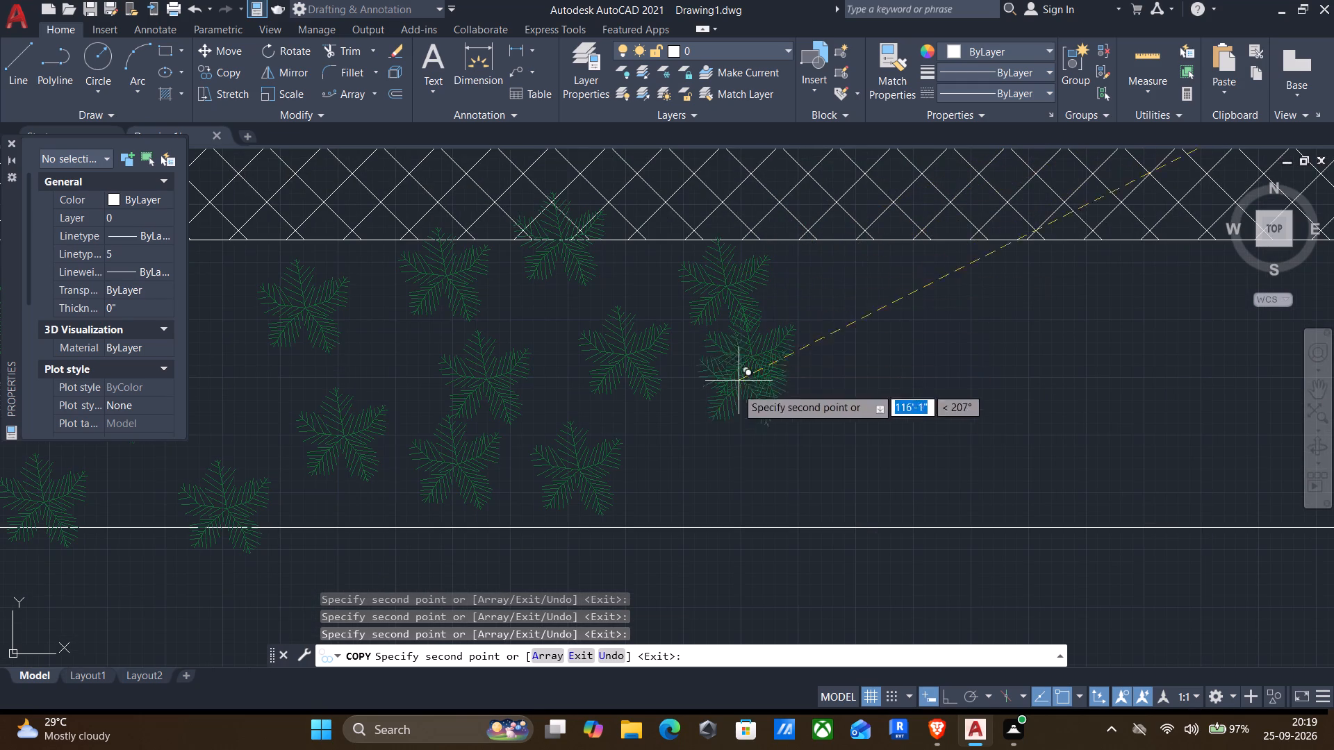
click(691, 472)
click(857, 359)
click(890, 281)
click(983, 338)
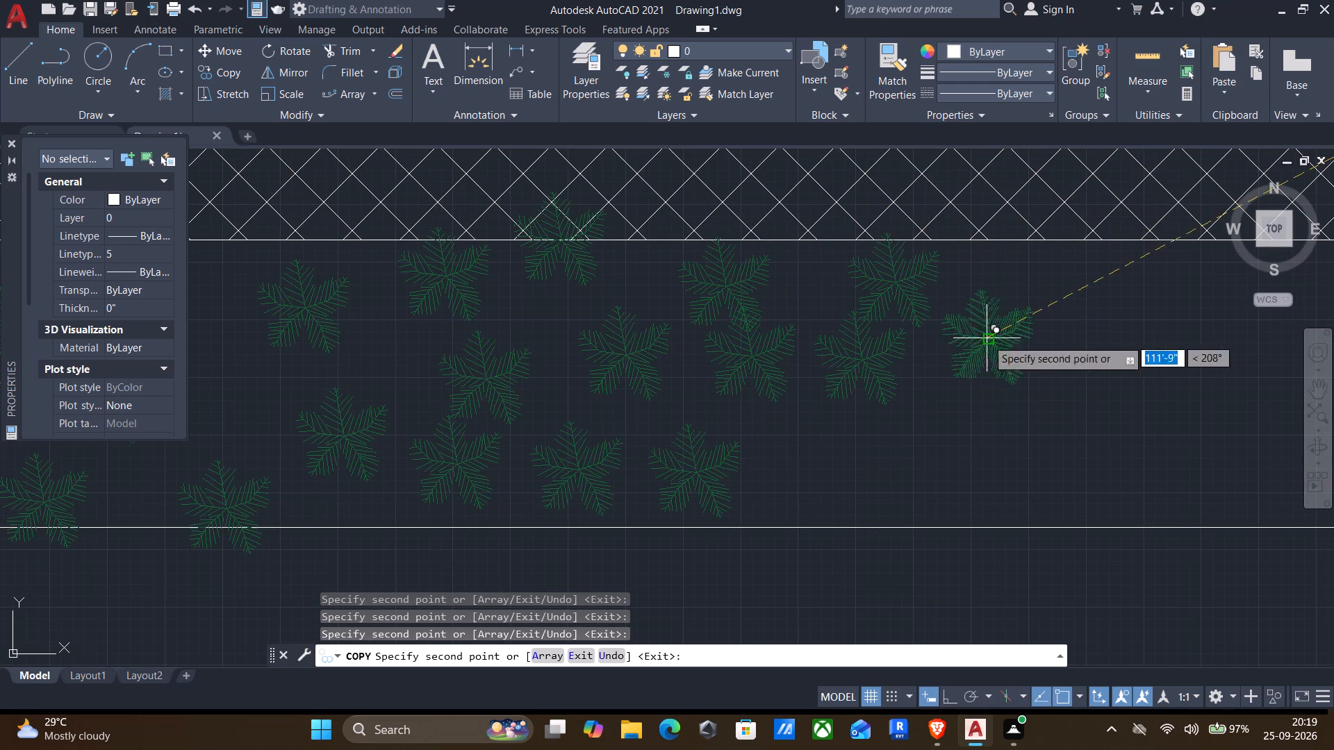
drag(919, 406, 916, 417)
click(815, 470)
Place seven tree copies below the pavement's eastern half, continuing around the eastern end of the verge.
scroll(990, 433, down, 2)
click(1033, 385)
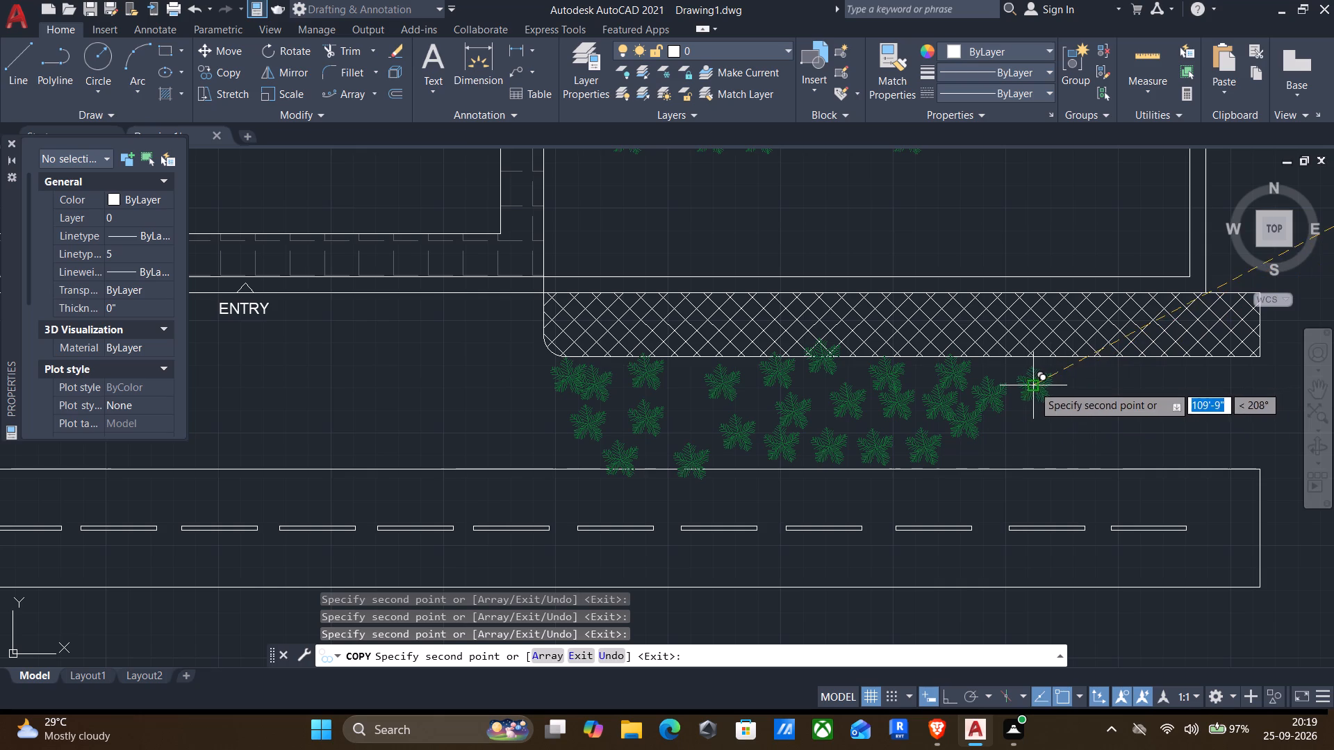
click(1105, 383)
click(1170, 416)
click(1192, 390)
click(1249, 377)
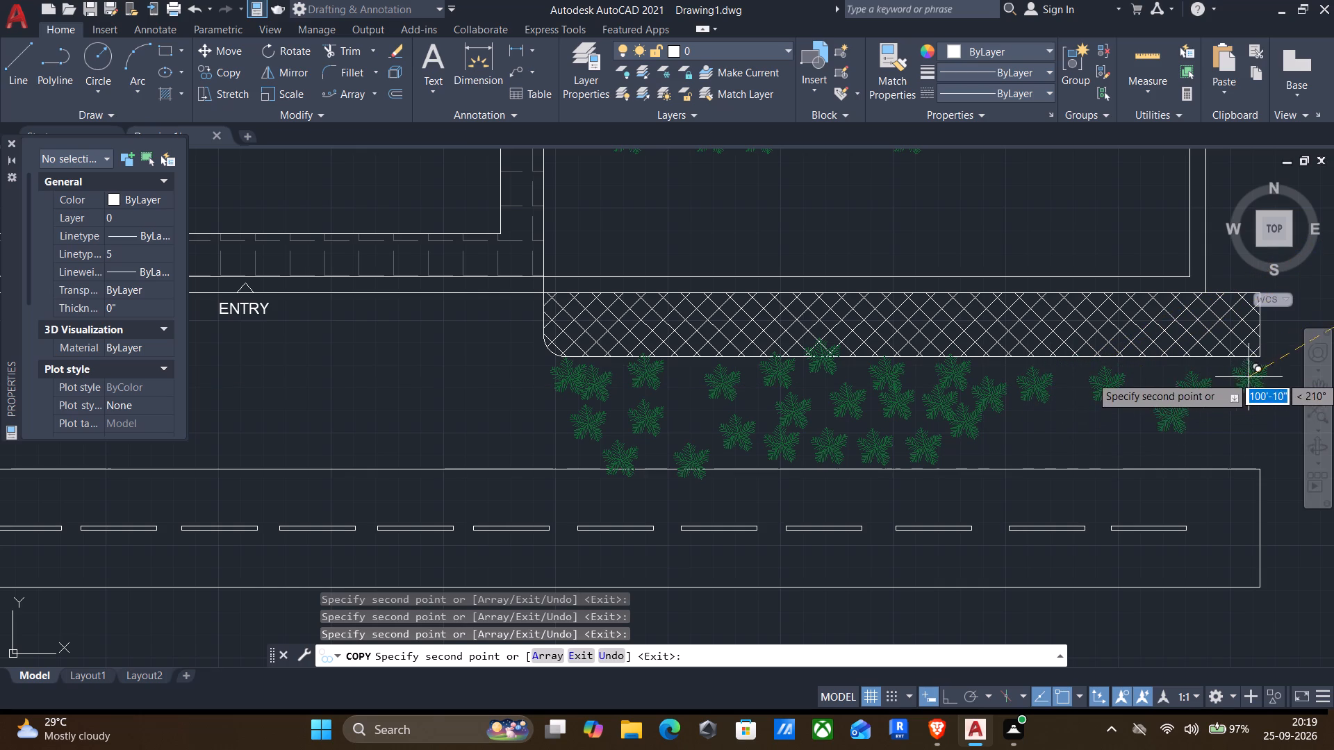
drag(1251, 407, 1248, 413)
drag(1235, 435, 1232, 442)
Place seven tree copies westward along the road edge and up into the open gap in the verge's eastern half.
click(1196, 451)
click(1134, 453)
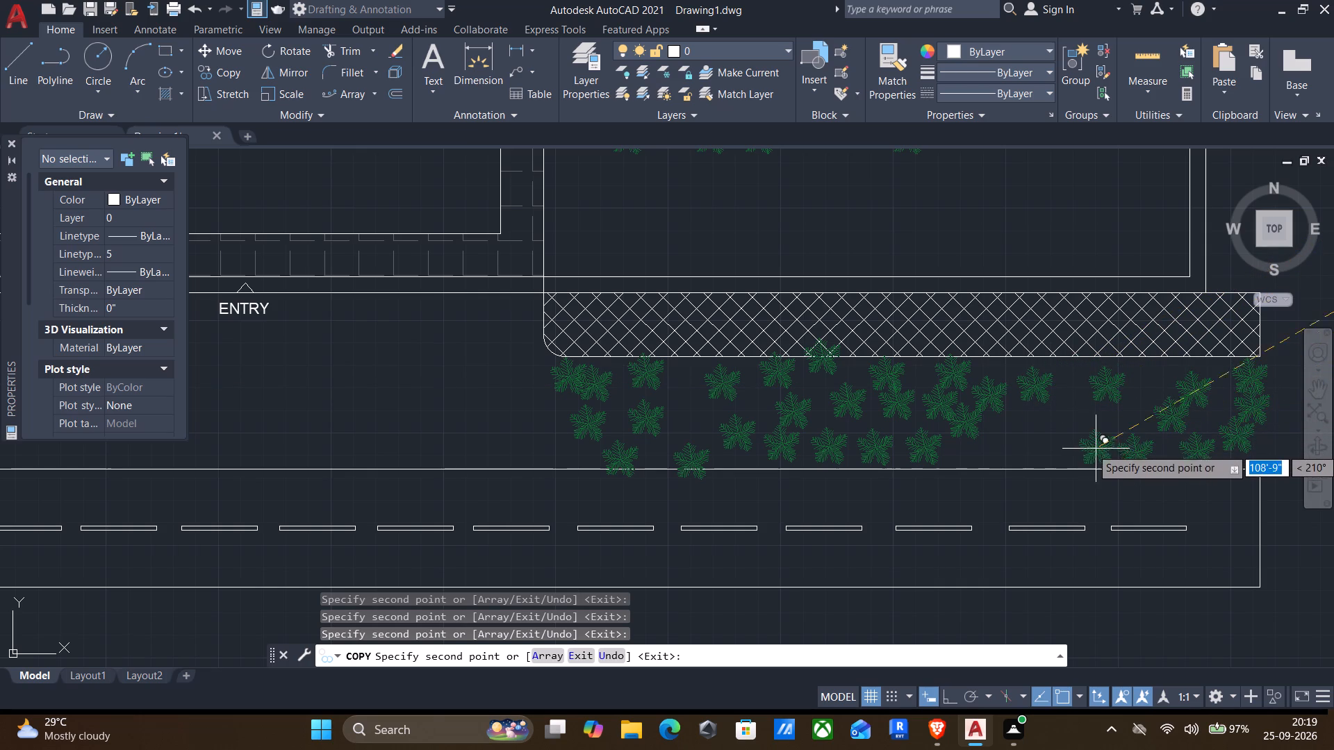
click(1086, 448)
click(1010, 458)
click(1021, 427)
click(1055, 418)
click(1064, 388)
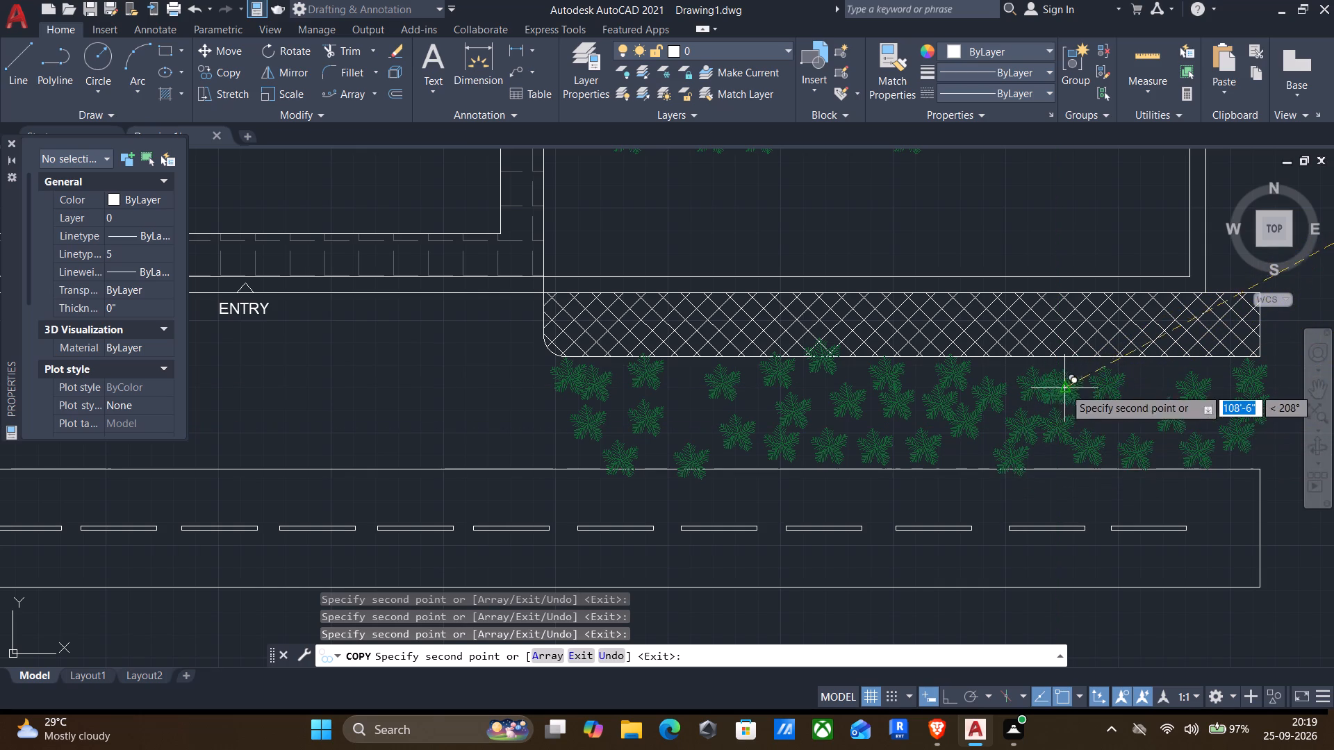
Fill the remaining gaps in the eastern roadside verge with three tree copies near its eastern end and one near its western end.
click(1118, 426)
click(1141, 406)
click(1157, 373)
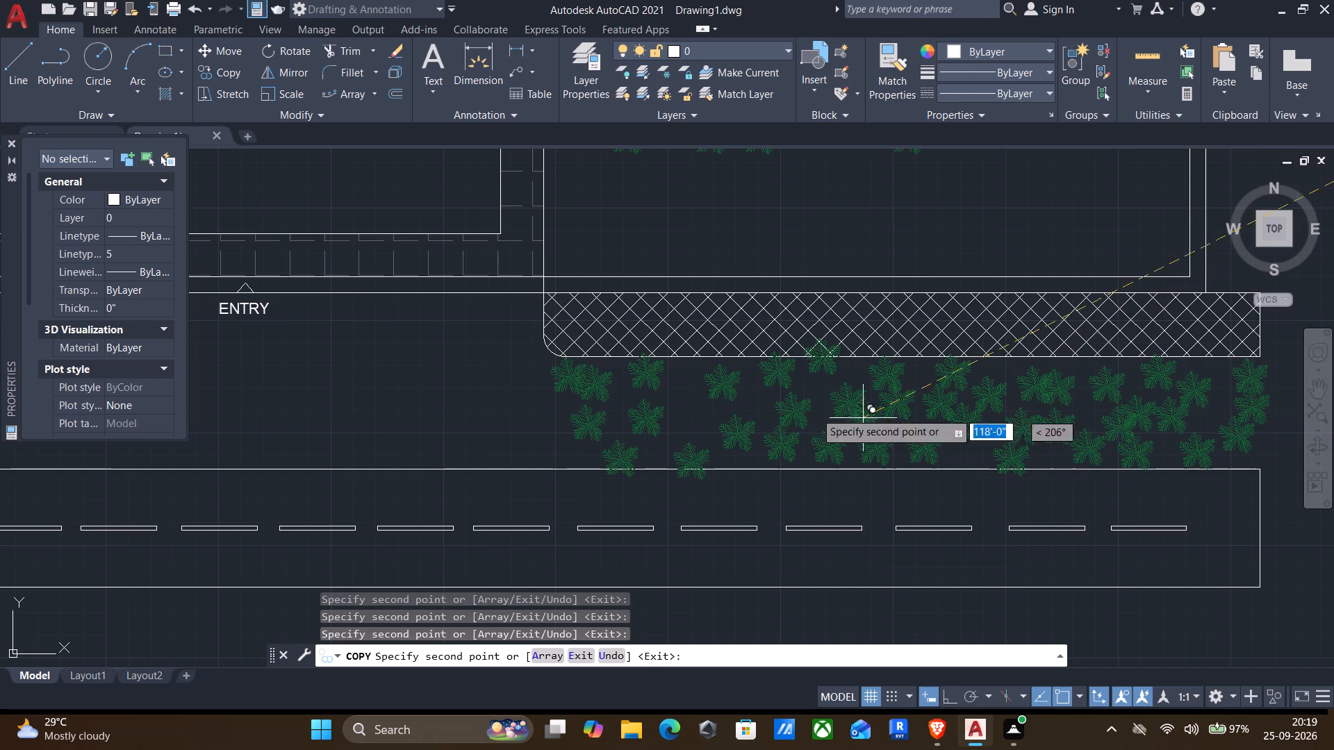
click(689, 415)
Place seven tree copies at the western end of the verge west of the entry, between the pavement and the road edge.
scroll(686, 419, down, 3)
middle_drag(689, 459, 950, 367)
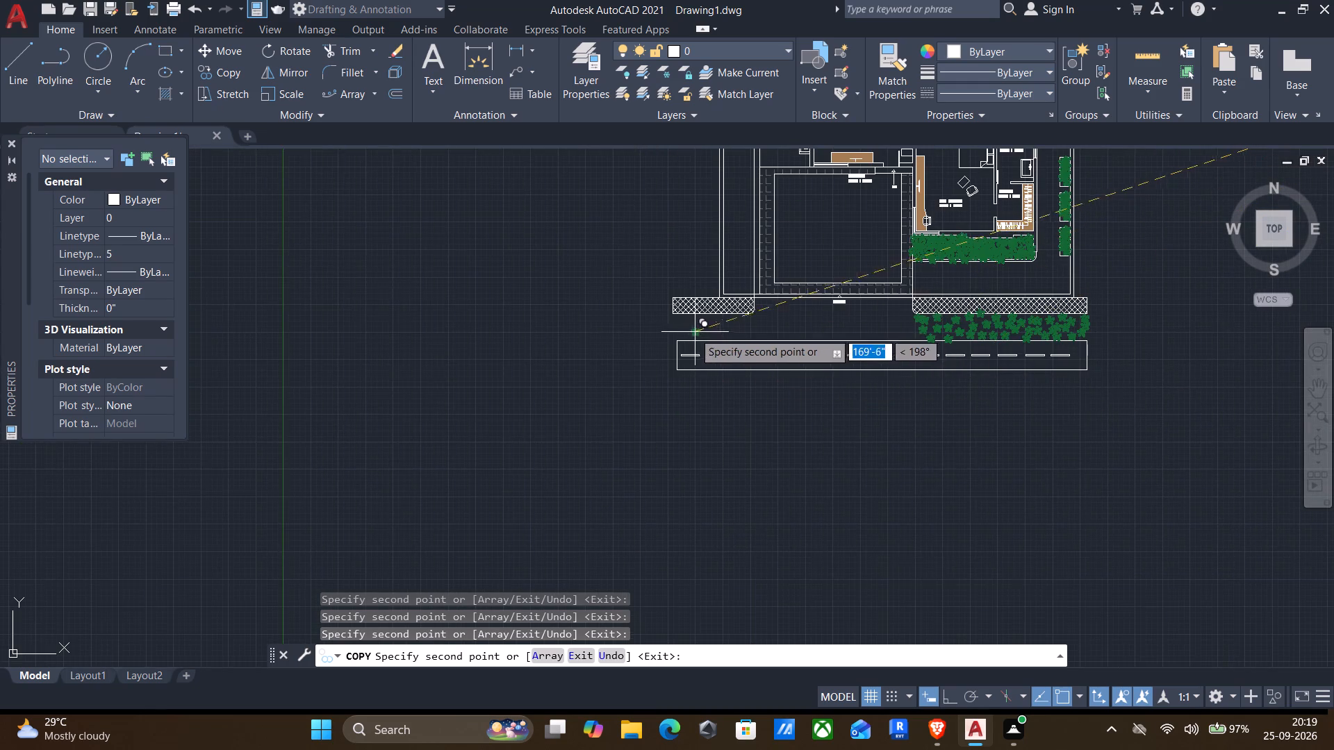
scroll(688, 330, up, 4)
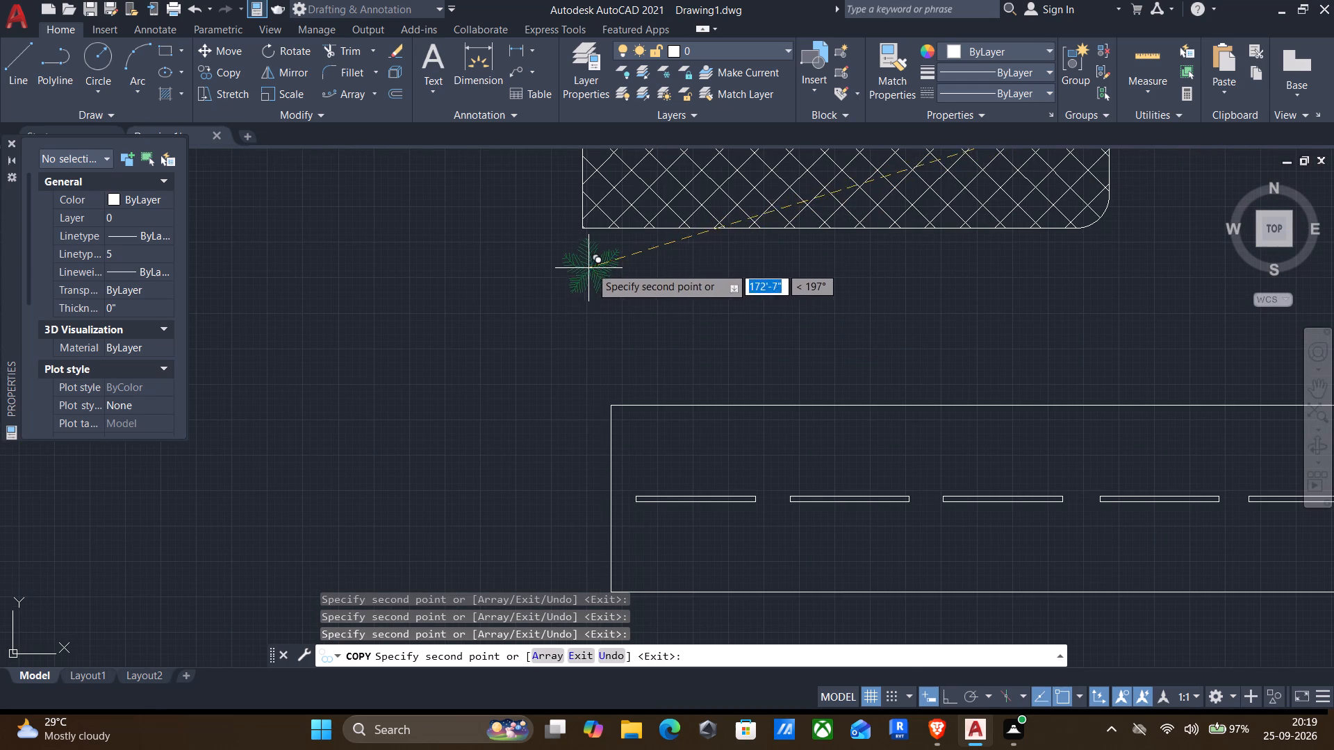
click(595, 260)
click(612, 315)
click(622, 377)
click(632, 359)
click(664, 290)
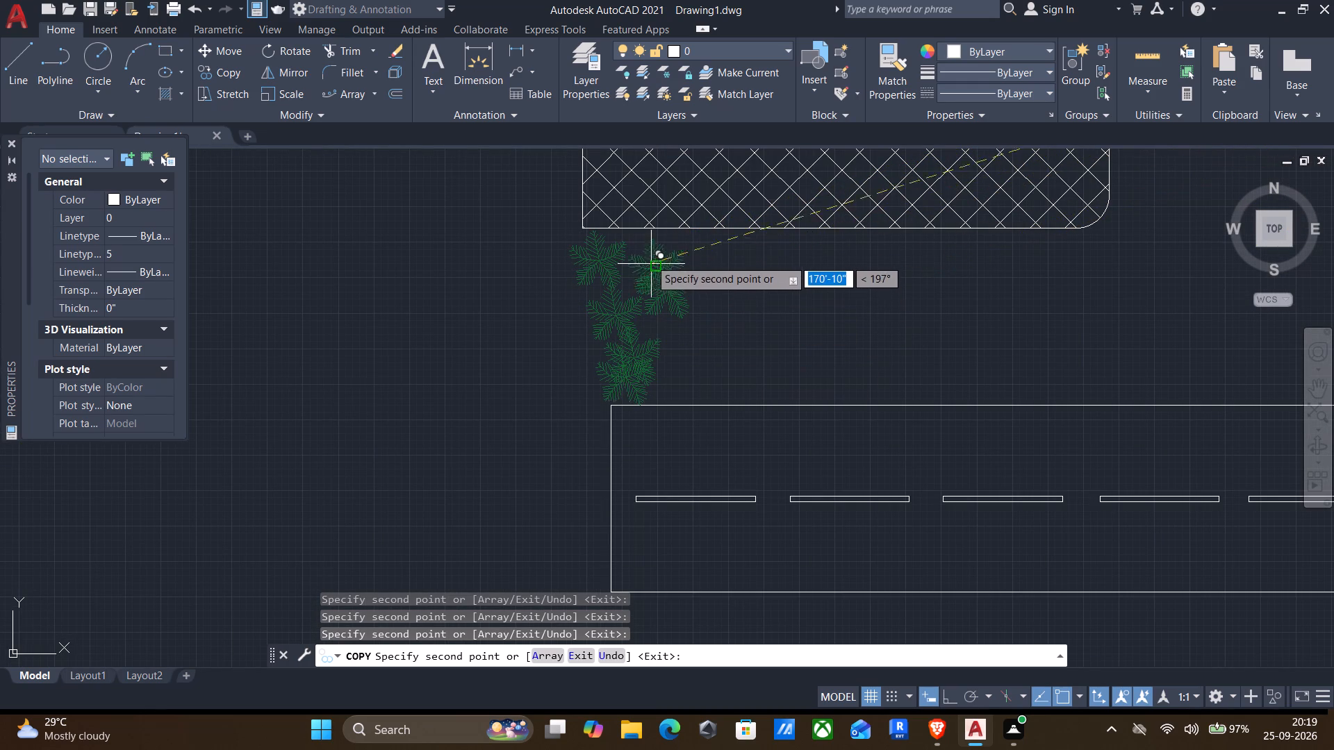
click(645, 250)
drag(692, 253, 724, 260)
Continue the western verge planting eastward below the pavement with eight tree copies, ending around its rounded corner.
click(766, 266)
drag(816, 267, 823, 267)
drag(838, 267, 853, 267)
drag(898, 265, 906, 265)
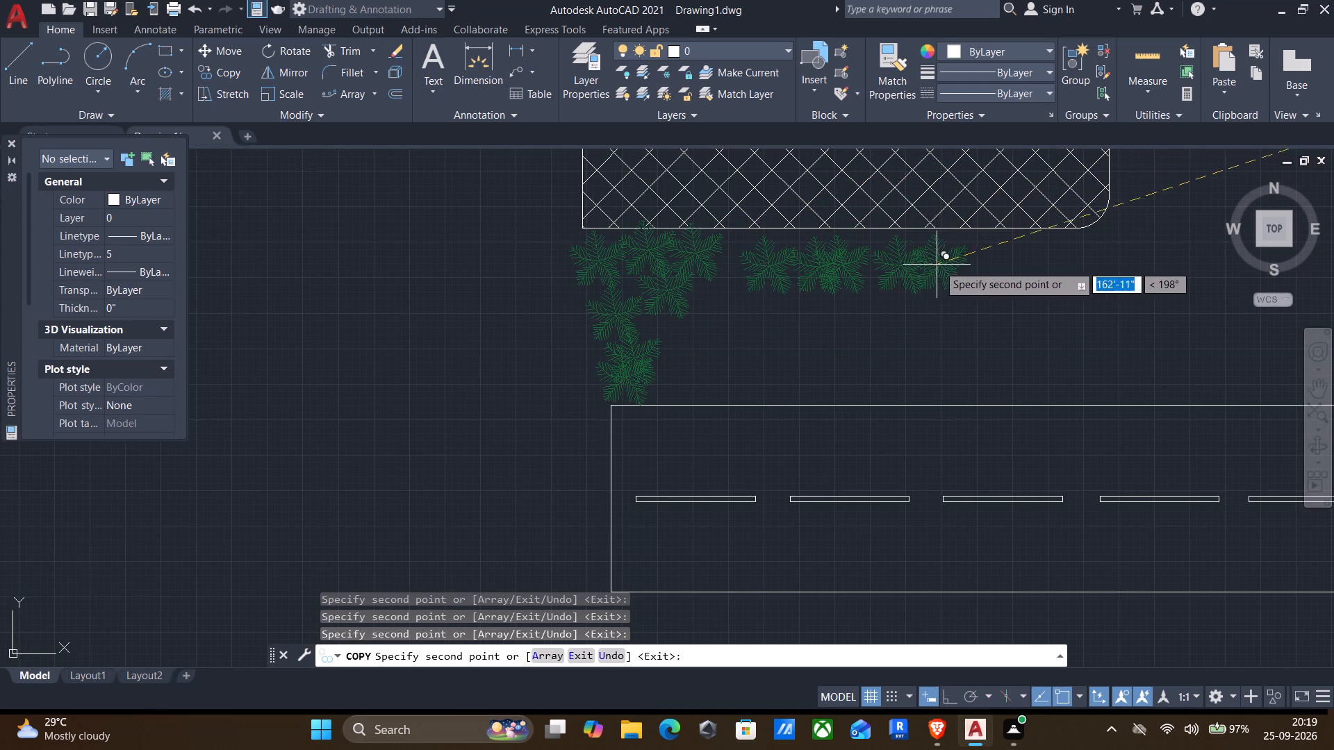
drag(958, 265, 968, 265)
drag(1052, 263, 1066, 265)
drag(1075, 318, 1075, 326)
click(1019, 278)
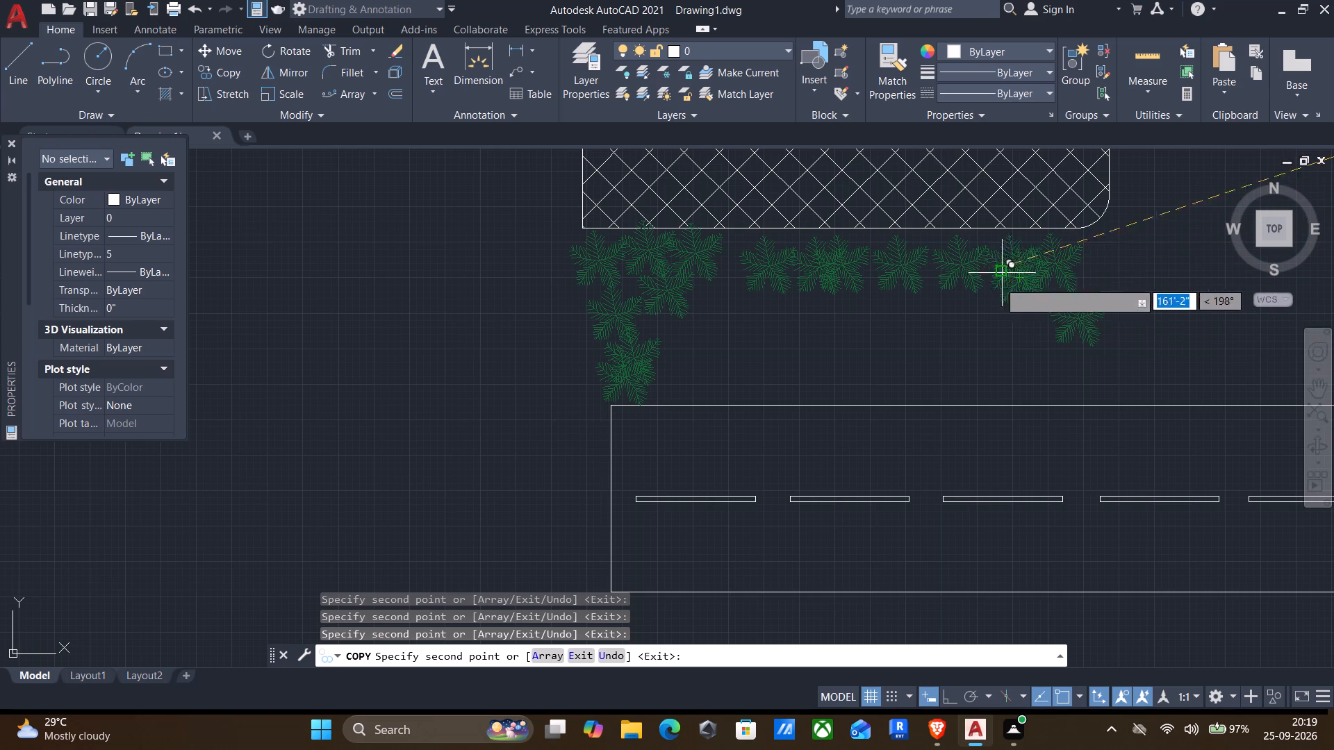
Scatter eight tree copies back westward through the middle of the western verge, including one near the road edge.
click(991, 315)
click(952, 332)
drag(921, 324, 844, 324)
click(821, 322)
drag(758, 322, 751, 322)
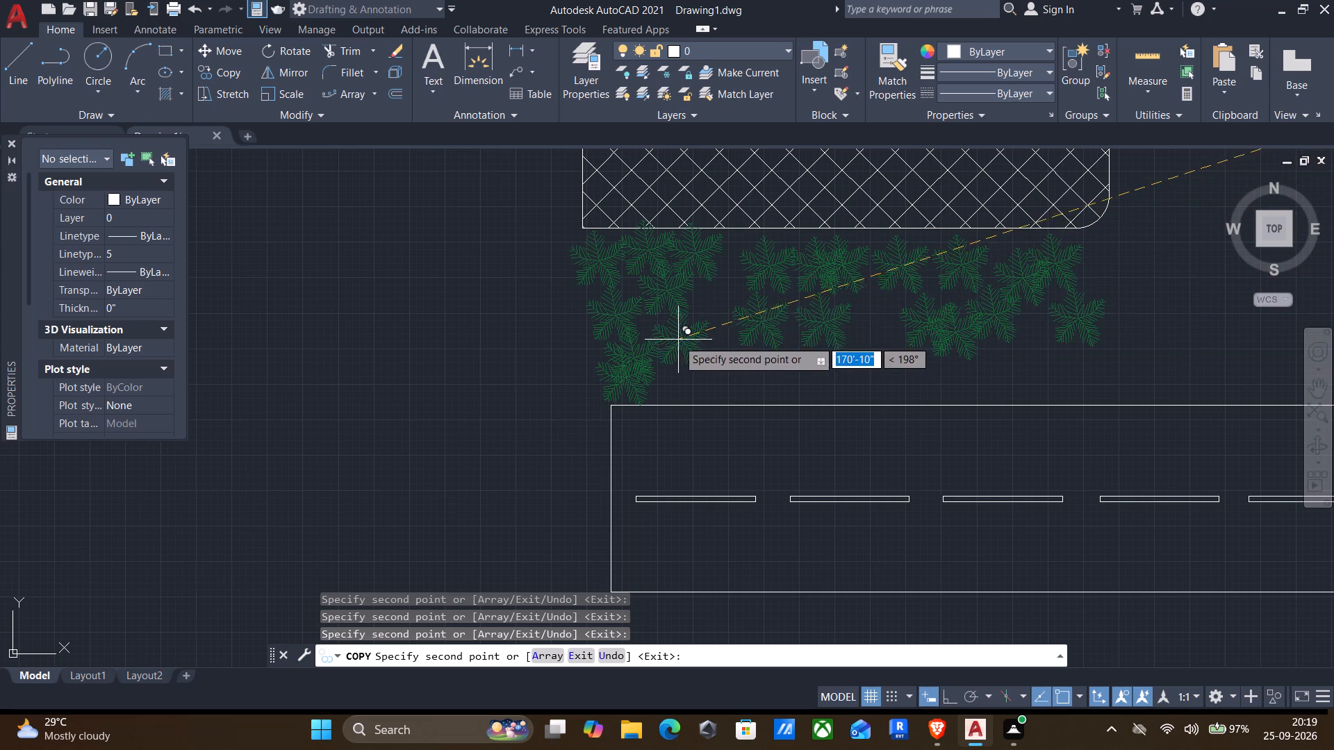
click(677, 340)
click(761, 387)
click(719, 294)
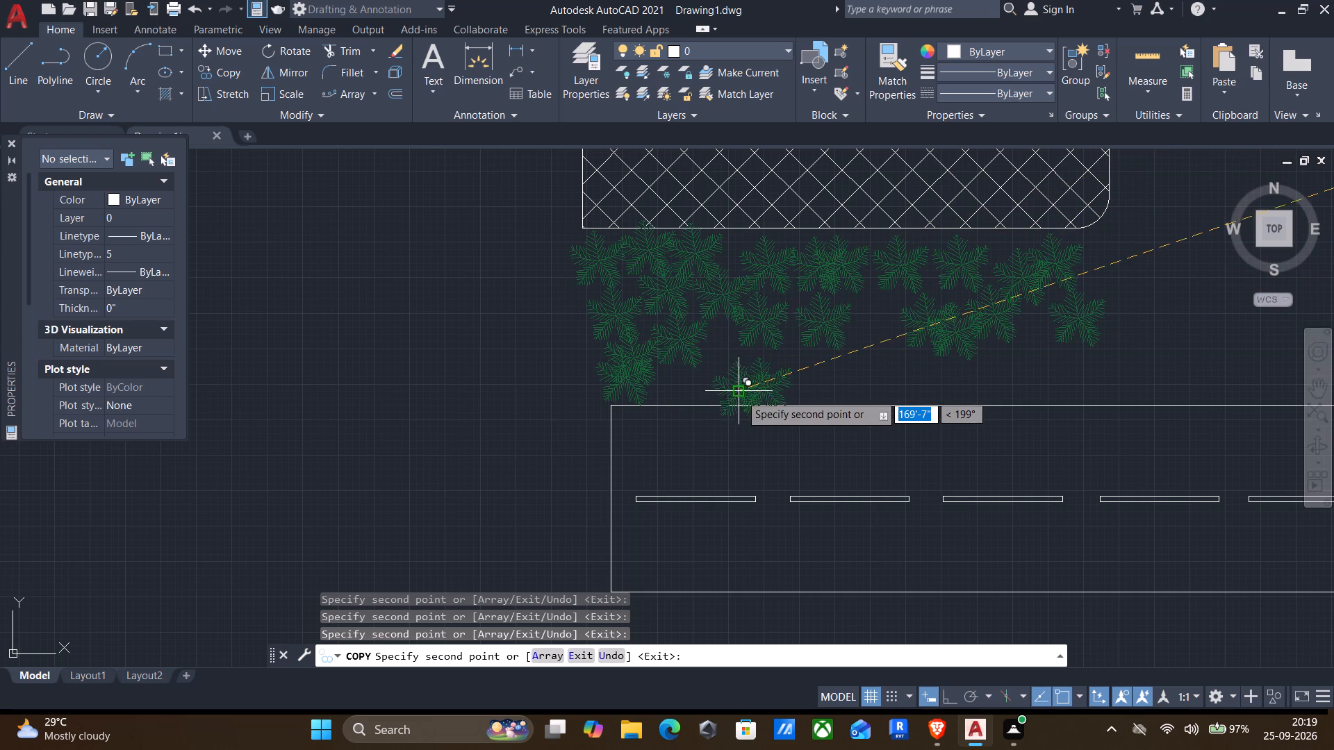
Fill the lower part and remaining gaps of the western verge with nine tree copies along the road edge.
click(716, 385)
click(848, 370)
click(880, 312)
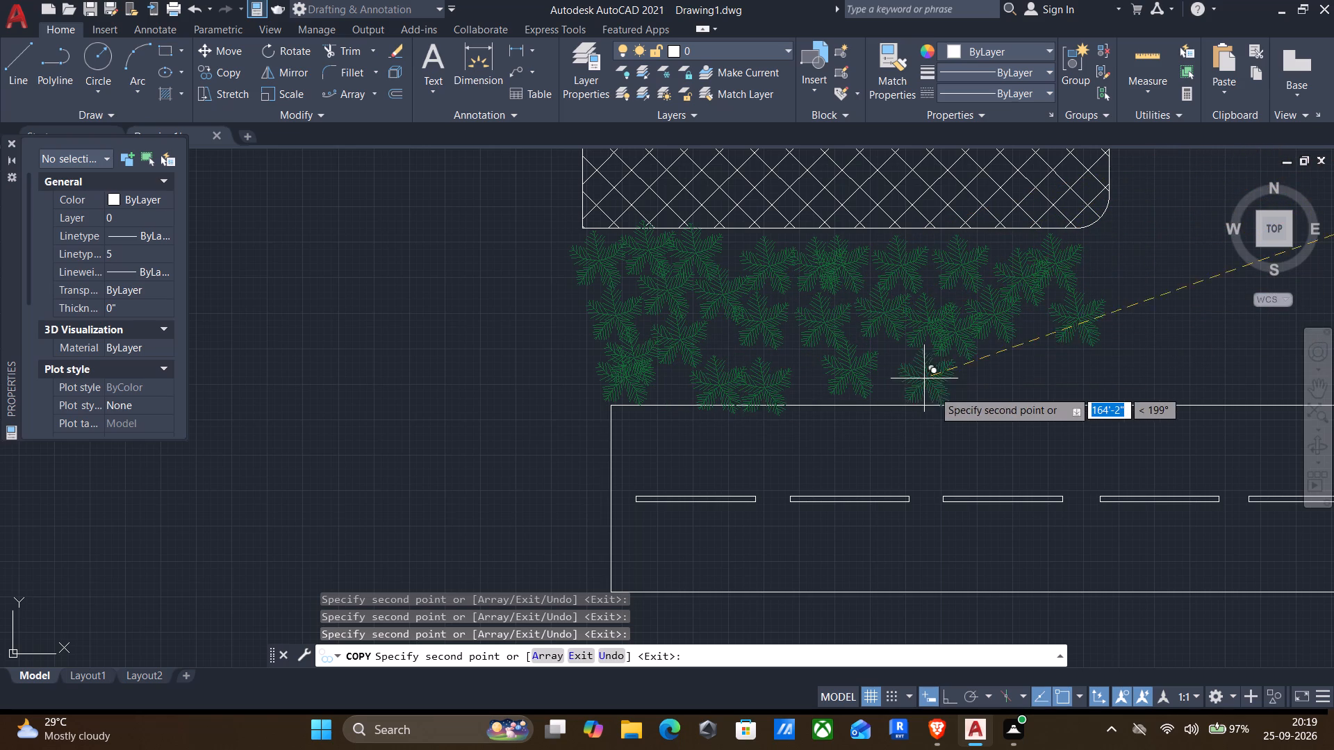
click(902, 381)
click(966, 384)
click(998, 361)
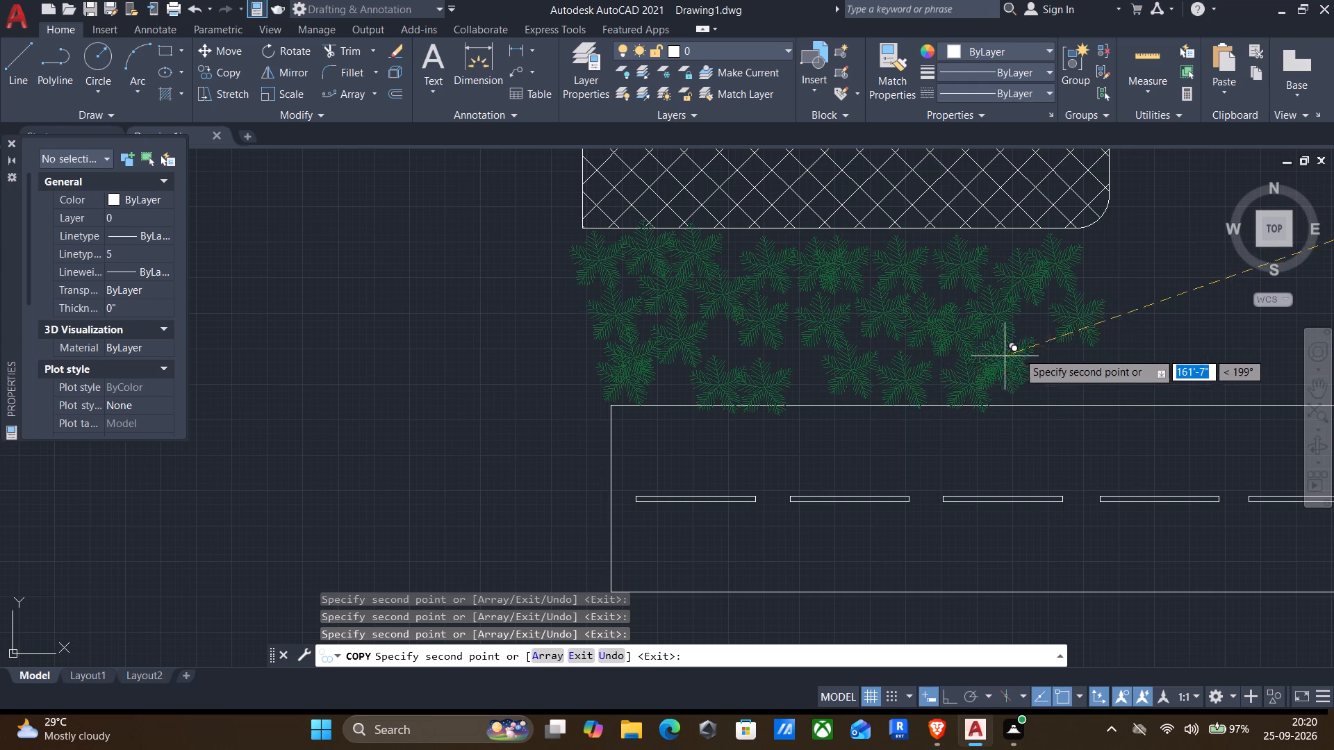
click(1041, 331)
click(1055, 386)
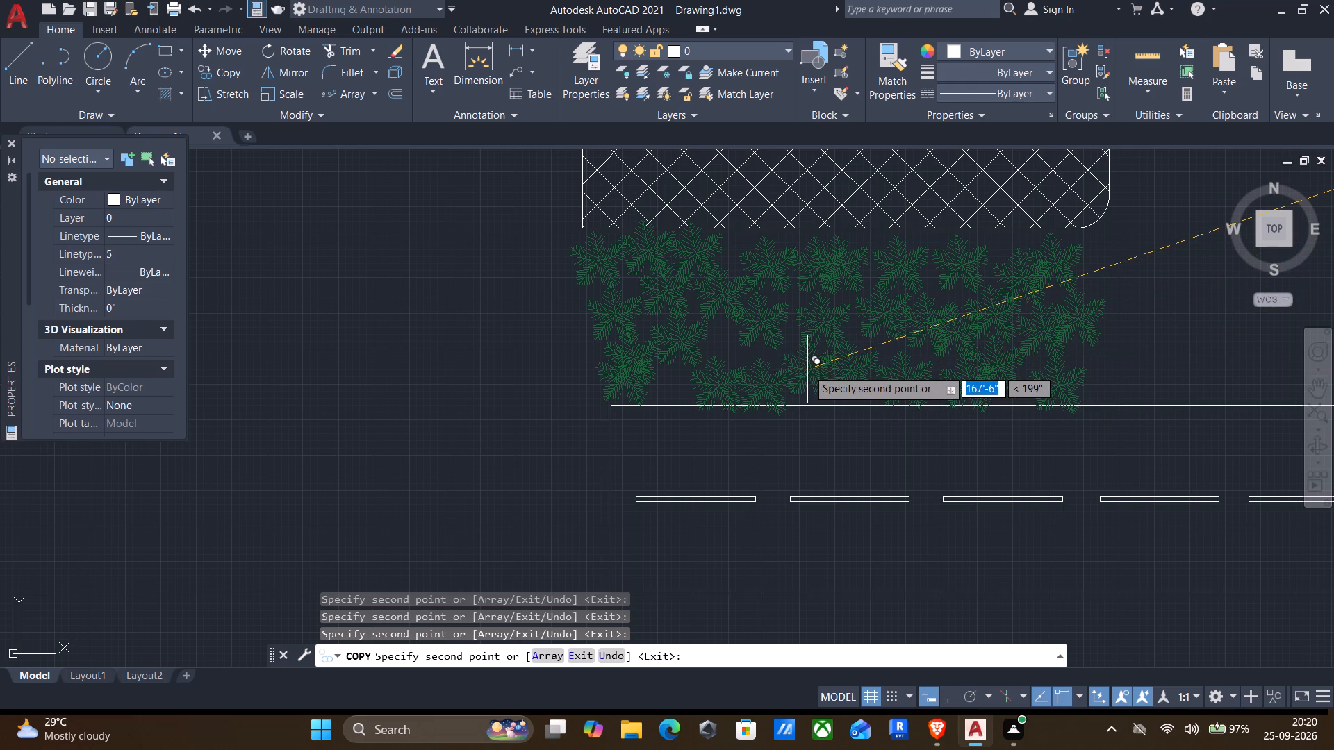
click(807, 369)
Place one tree copy in the empty area west of the plot and end the Copy command.
scroll(807, 431, down, 1)
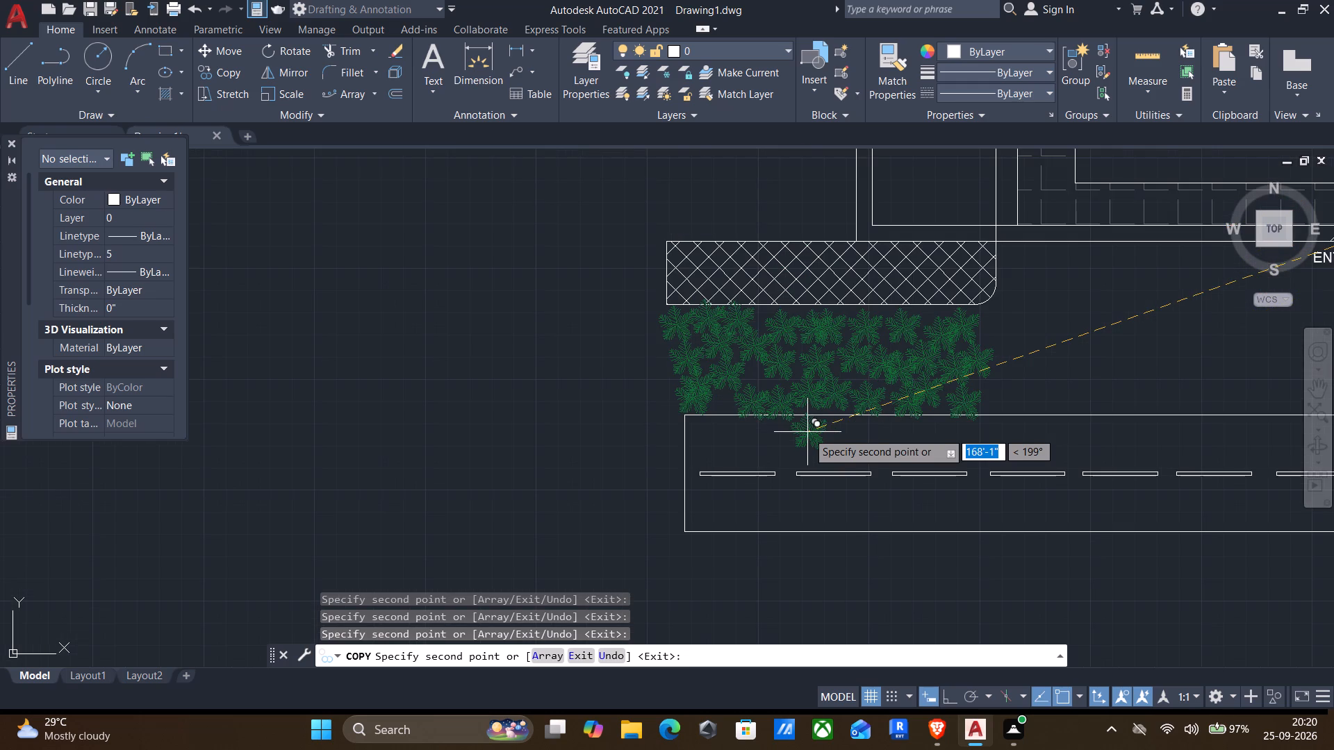
middle_drag(805, 423, 780, 515)
scroll(779, 517, down, 1)
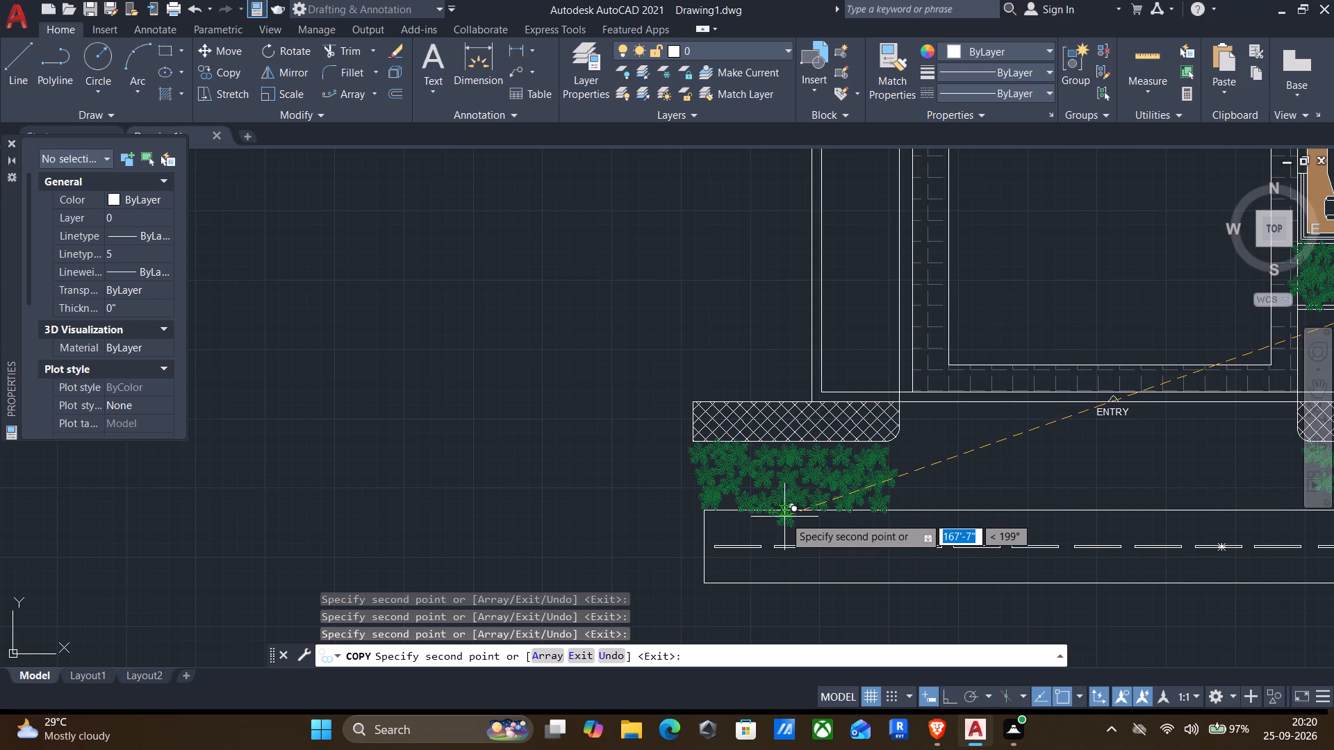
scroll(807, 457, down, 2)
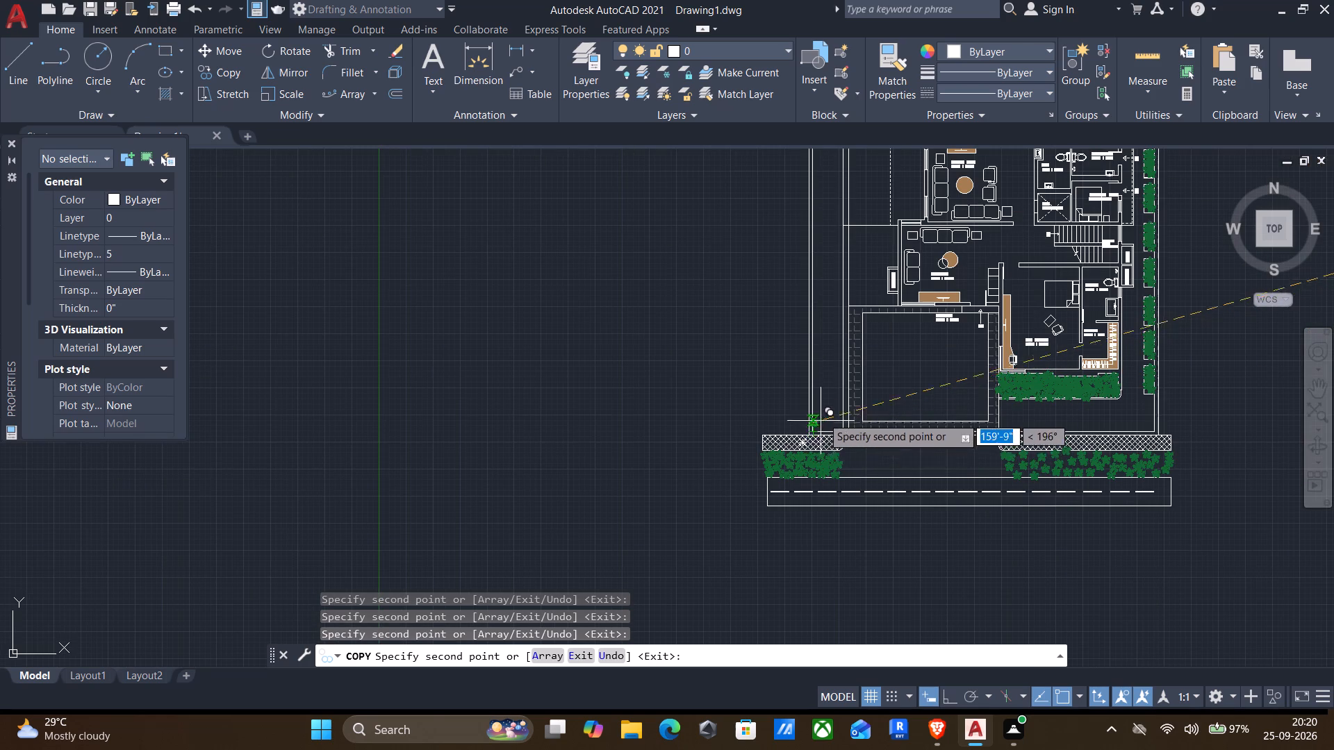
scroll(827, 407, up, 2)
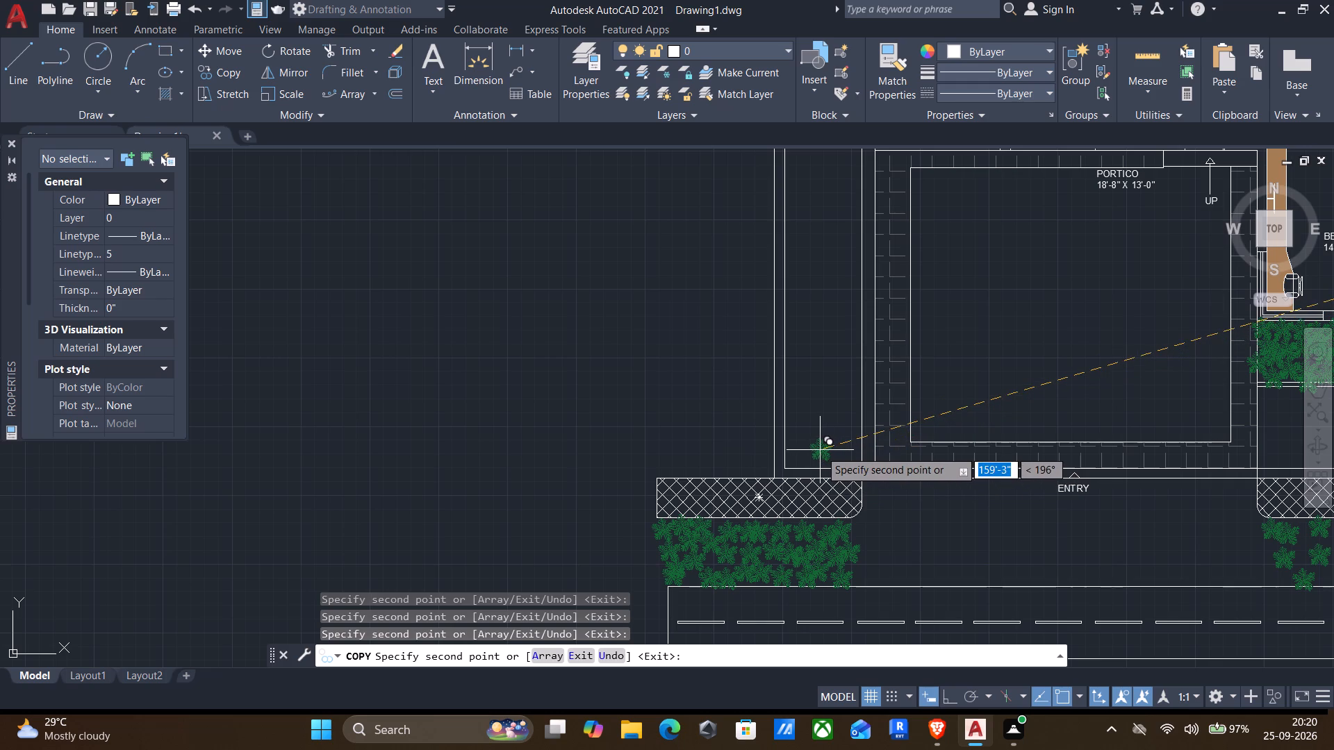
click(392, 312)
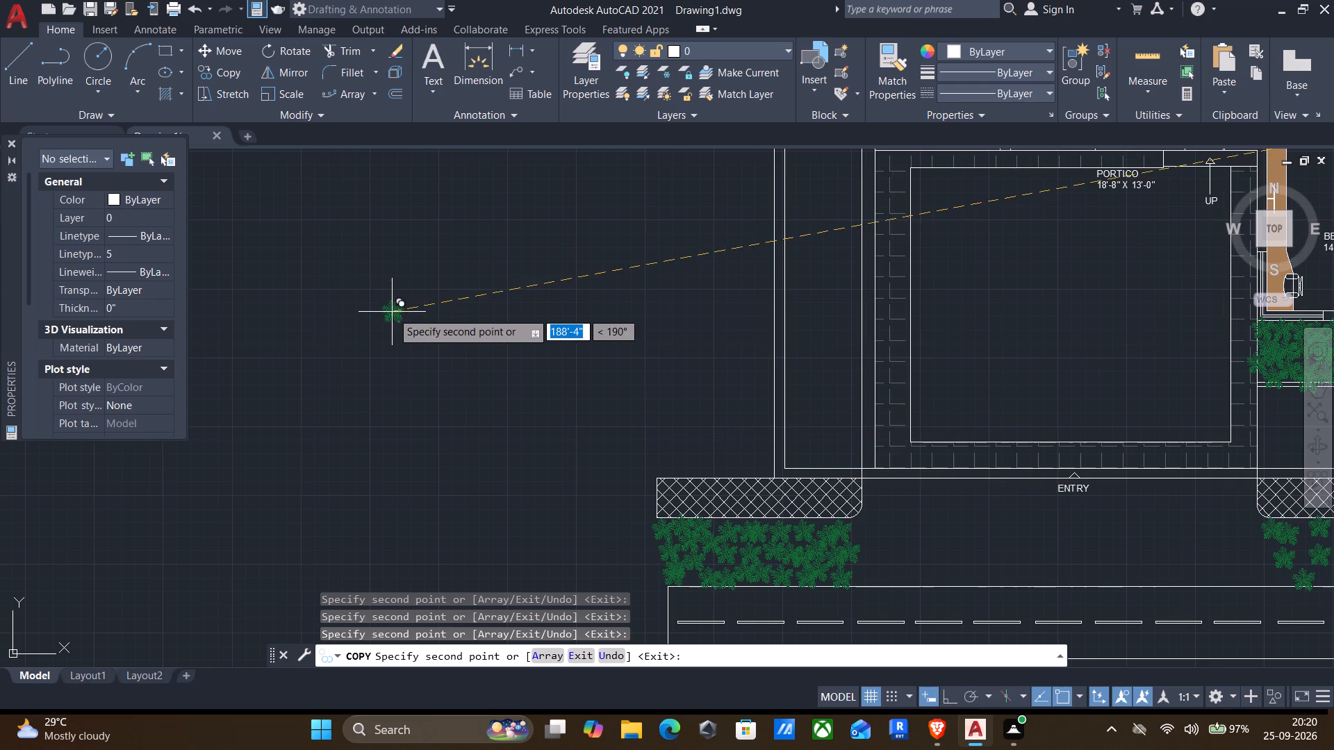
key(Escape)
Scale the separate tree west of the plot up freehand from its centre, making it several times larger.
click(344, 274)
click(456, 366)
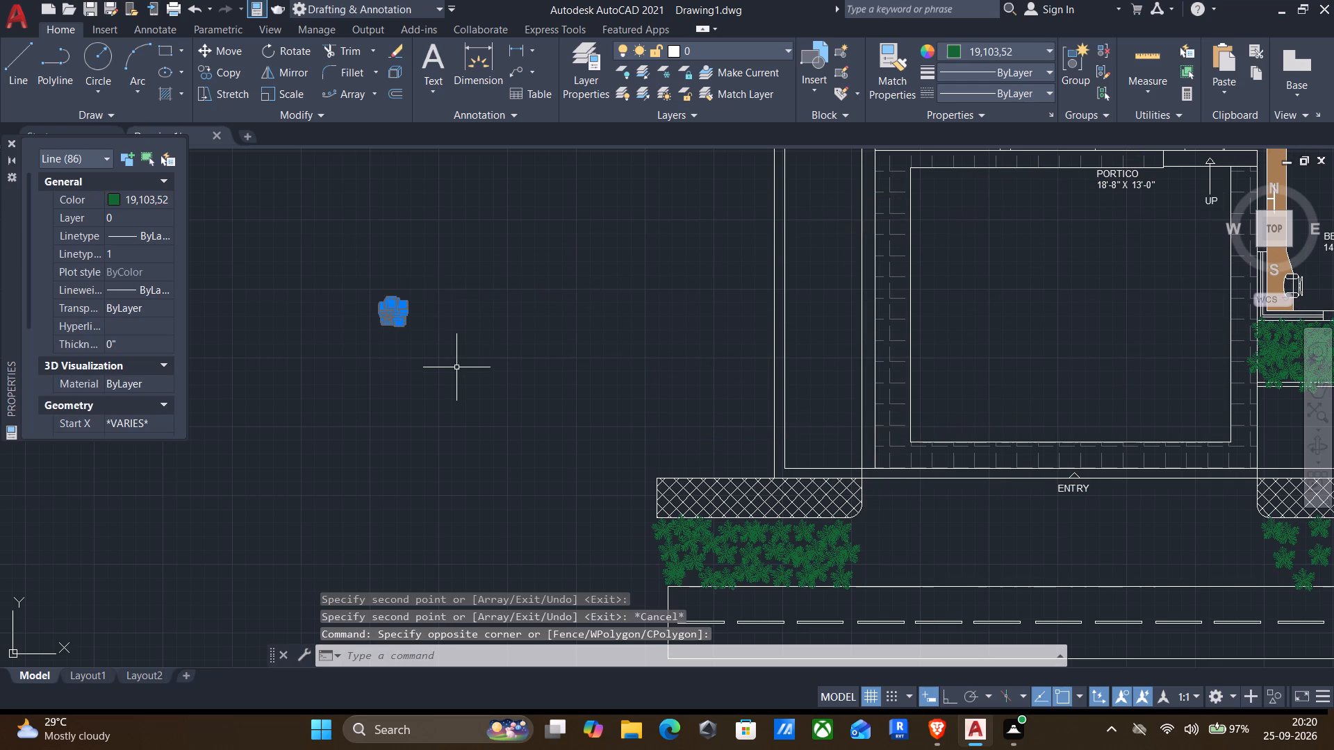
text(SC)
key(Return)
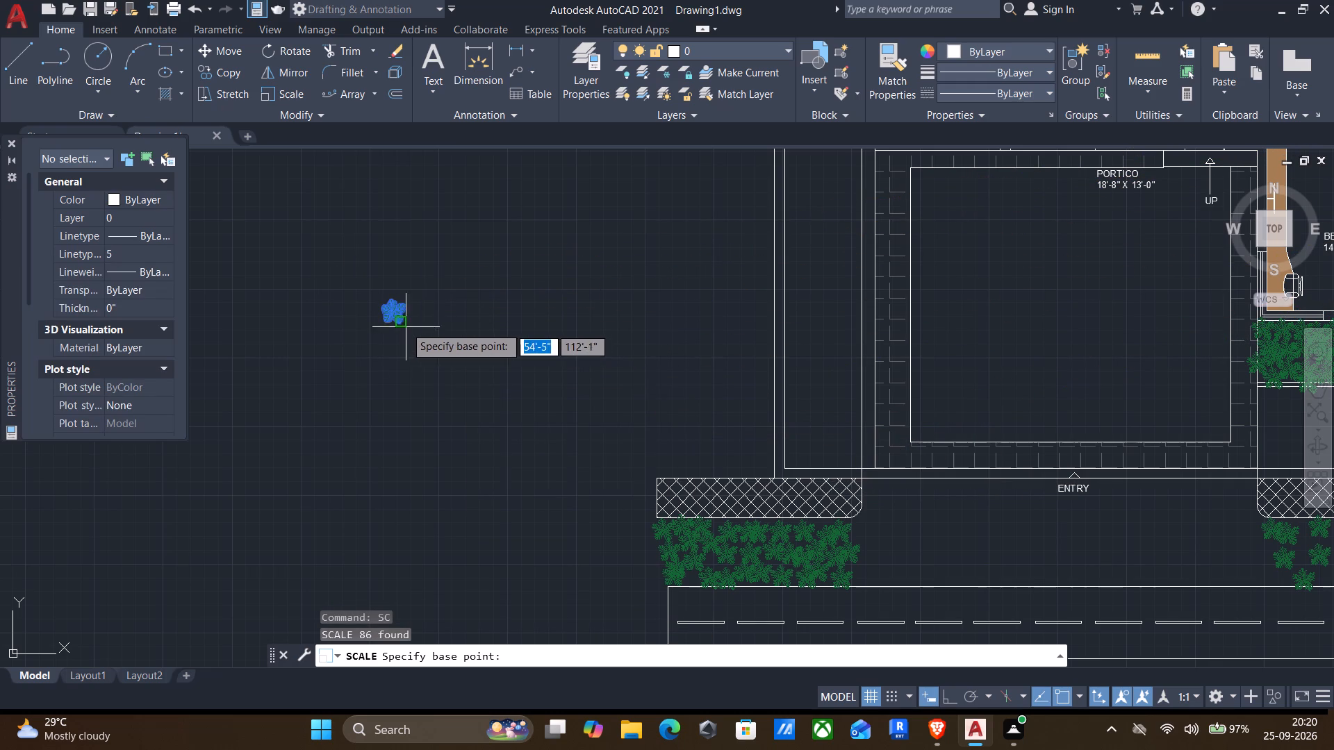
click(390, 309)
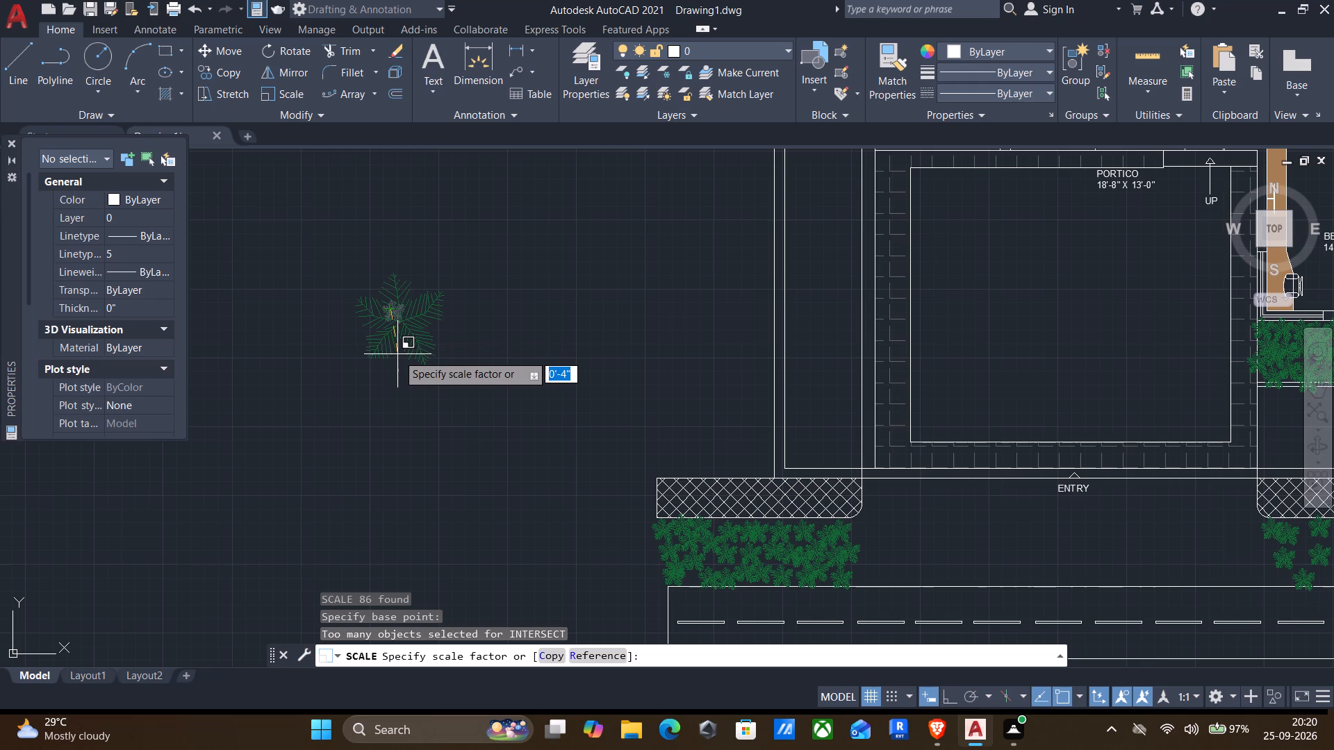
click(397, 353)
Copy the enlarged tree from its centre and place four copies northward along the western strip, starting beside the portico's southern end.
drag(318, 247, 330, 267)
click(528, 453)
text(CP)
key(Return)
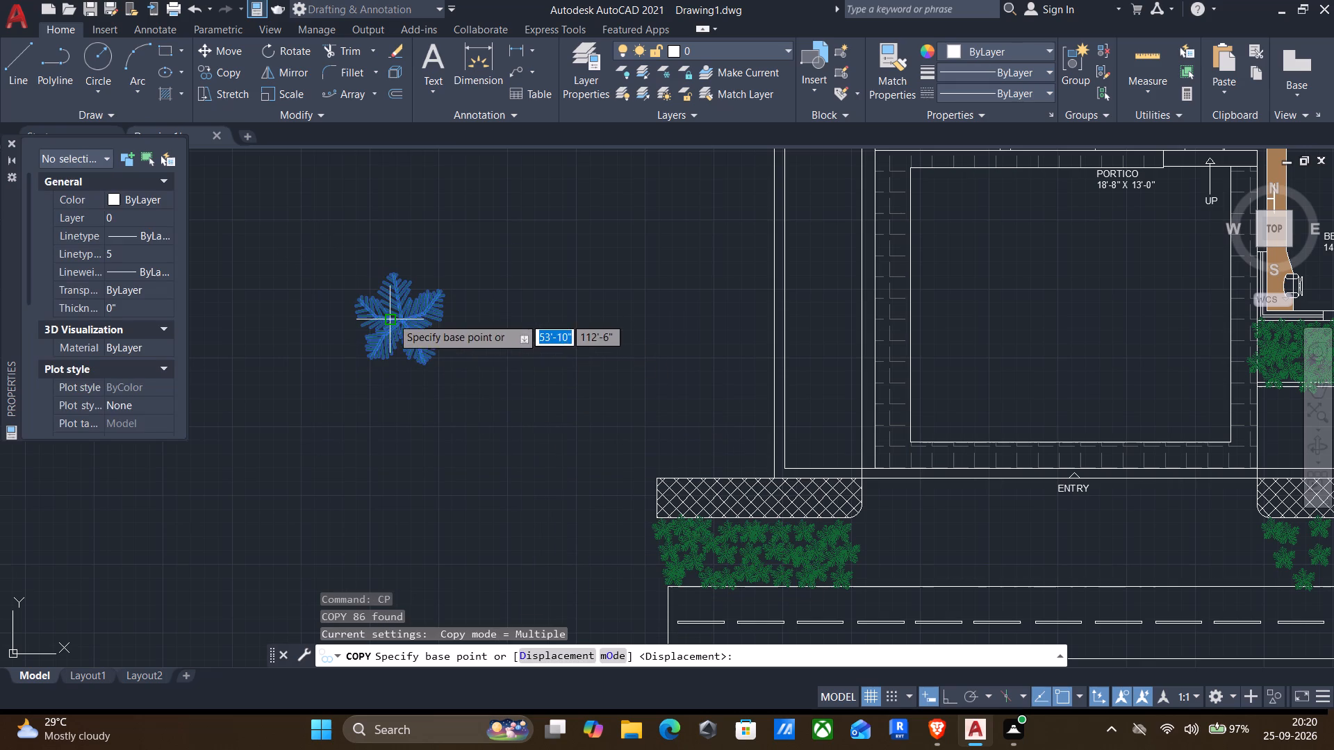
click(393, 319)
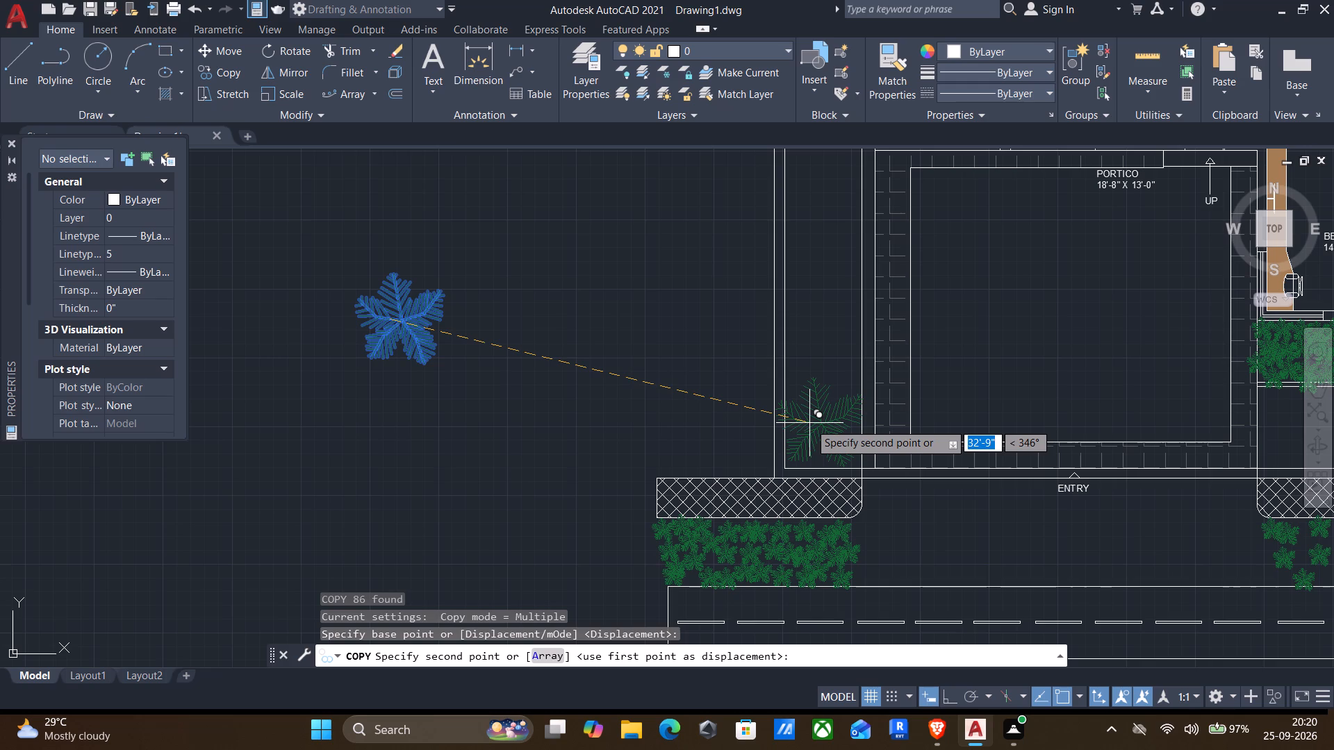
drag(809, 423, 812, 395)
middle_drag(817, 266, 796, 407)
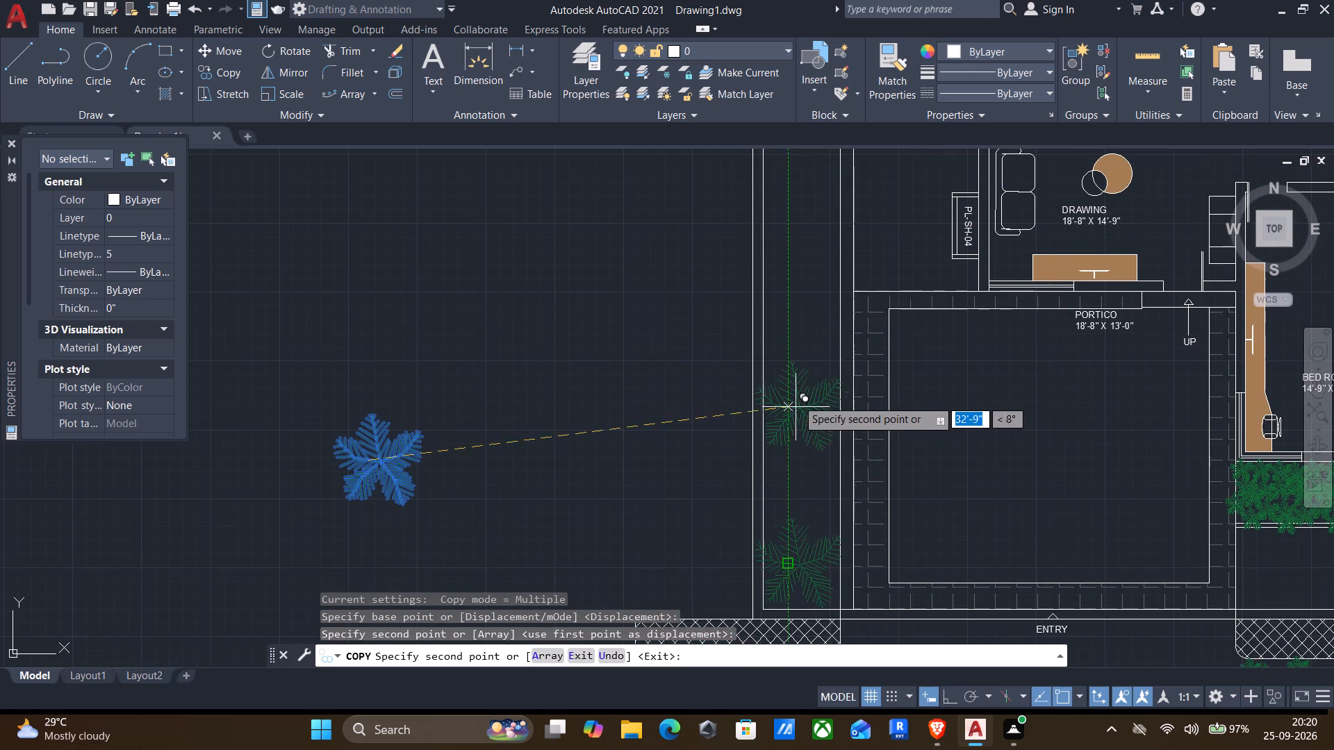
click(798, 364)
middle_drag(787, 284, 766, 534)
click(780, 422)
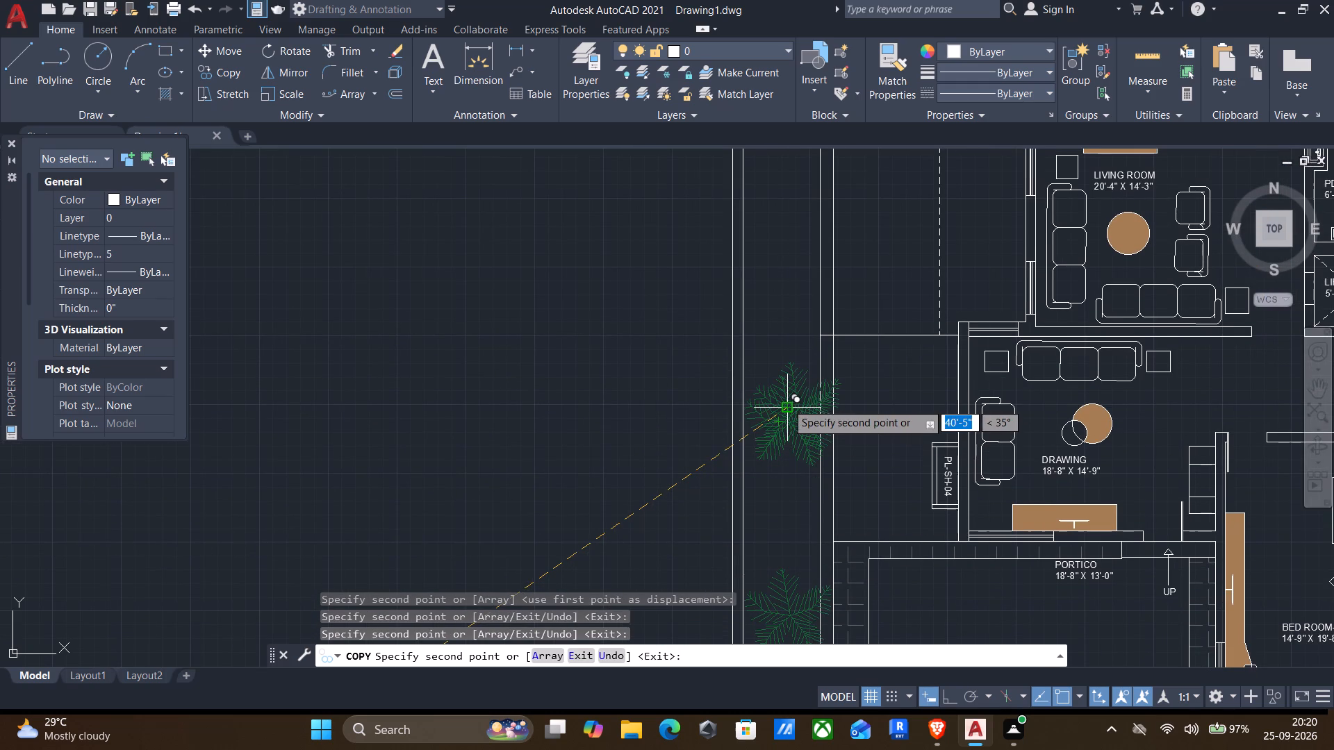
middle_drag(789, 401, 791, 548)
click(777, 440)
Continue the western strip with four more large tree copies, ending in the plot's northwest corner.
middle_drag(794, 346, 789, 490)
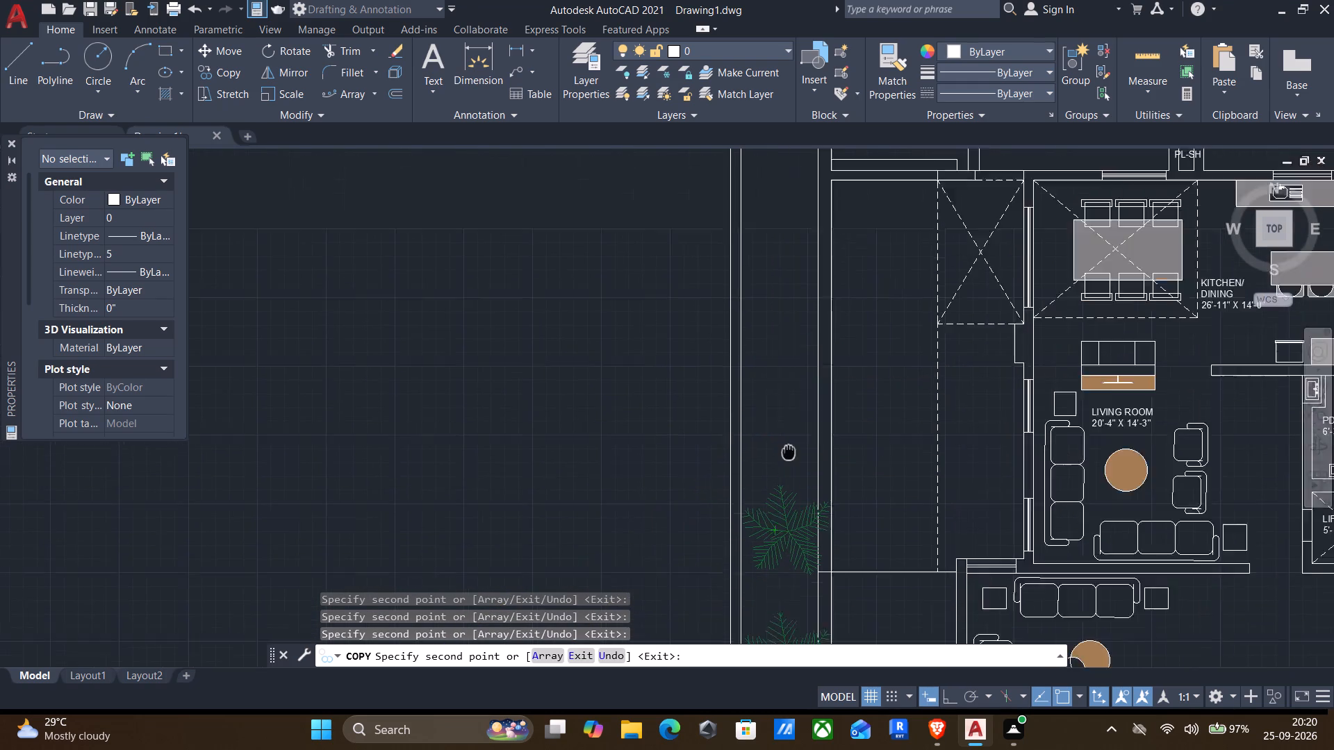
middle_drag(789, 490, 796, 620)
click(783, 536)
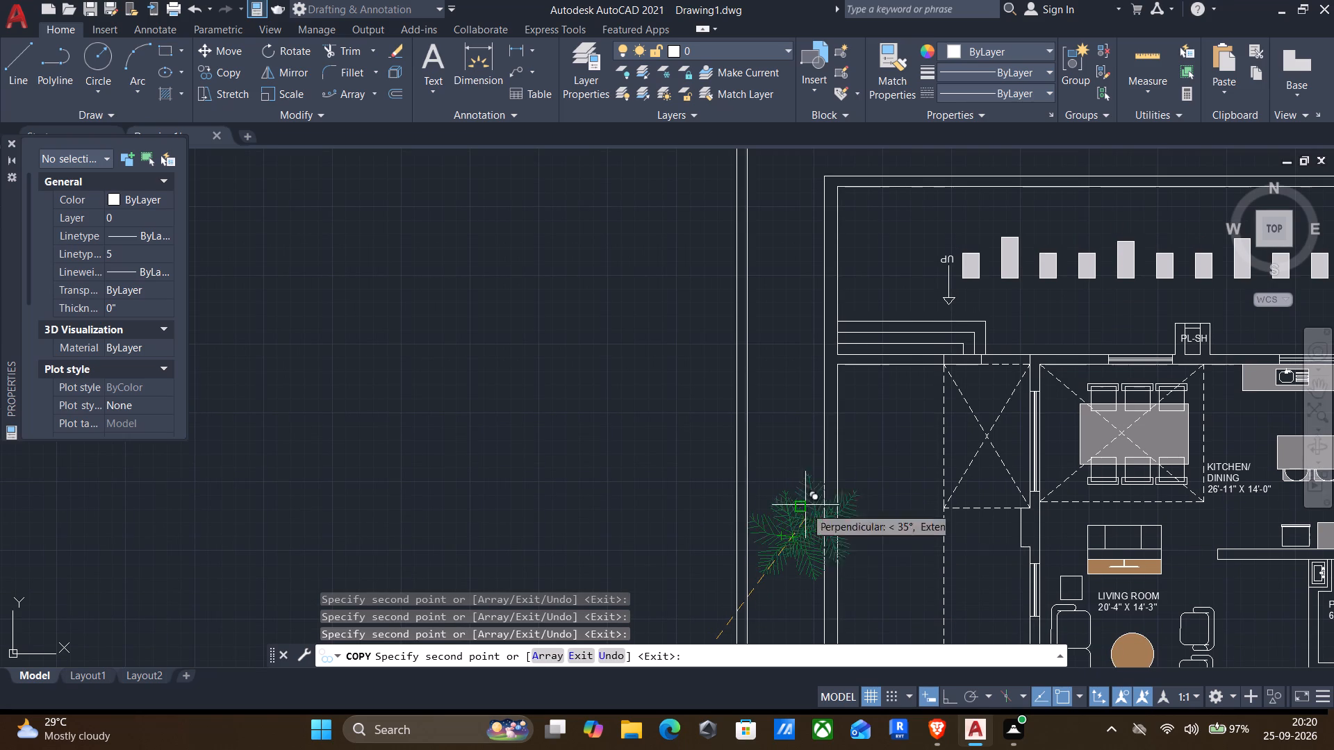
click(778, 369)
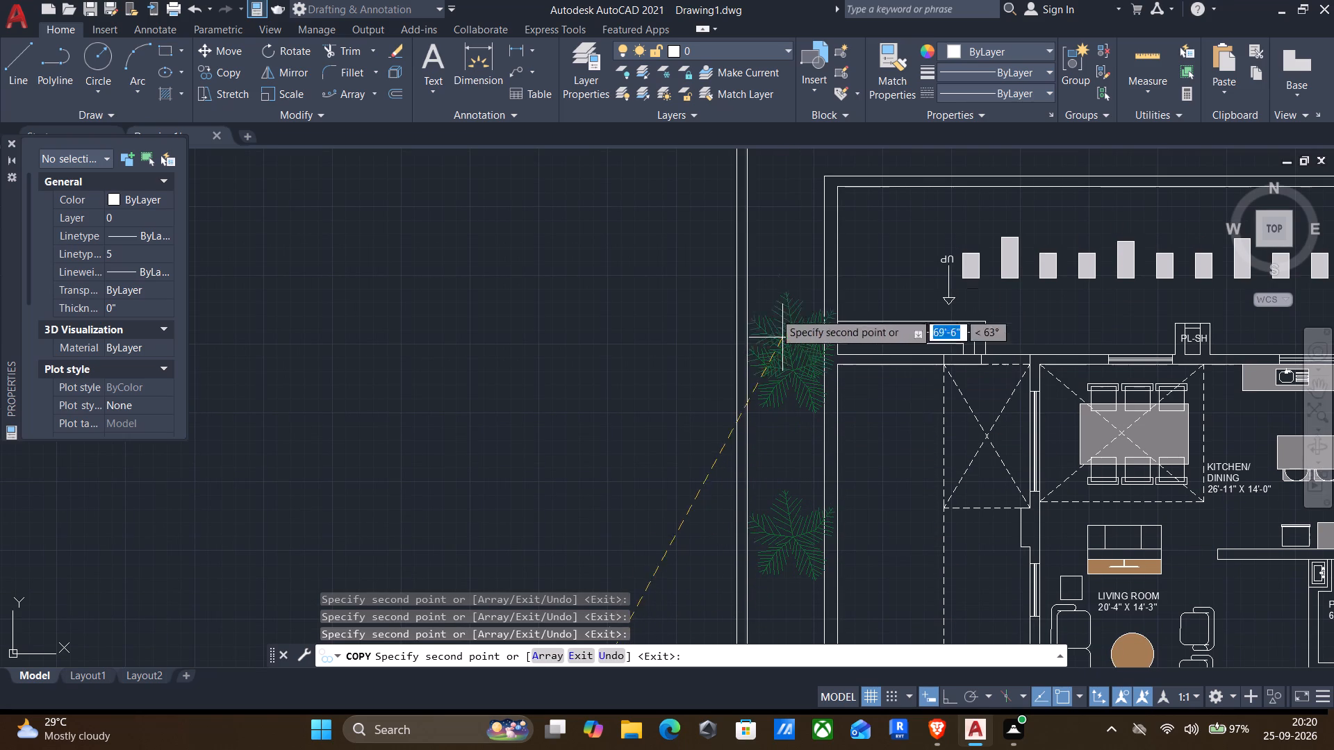
click(779, 232)
middle_drag(779, 232, 789, 458)
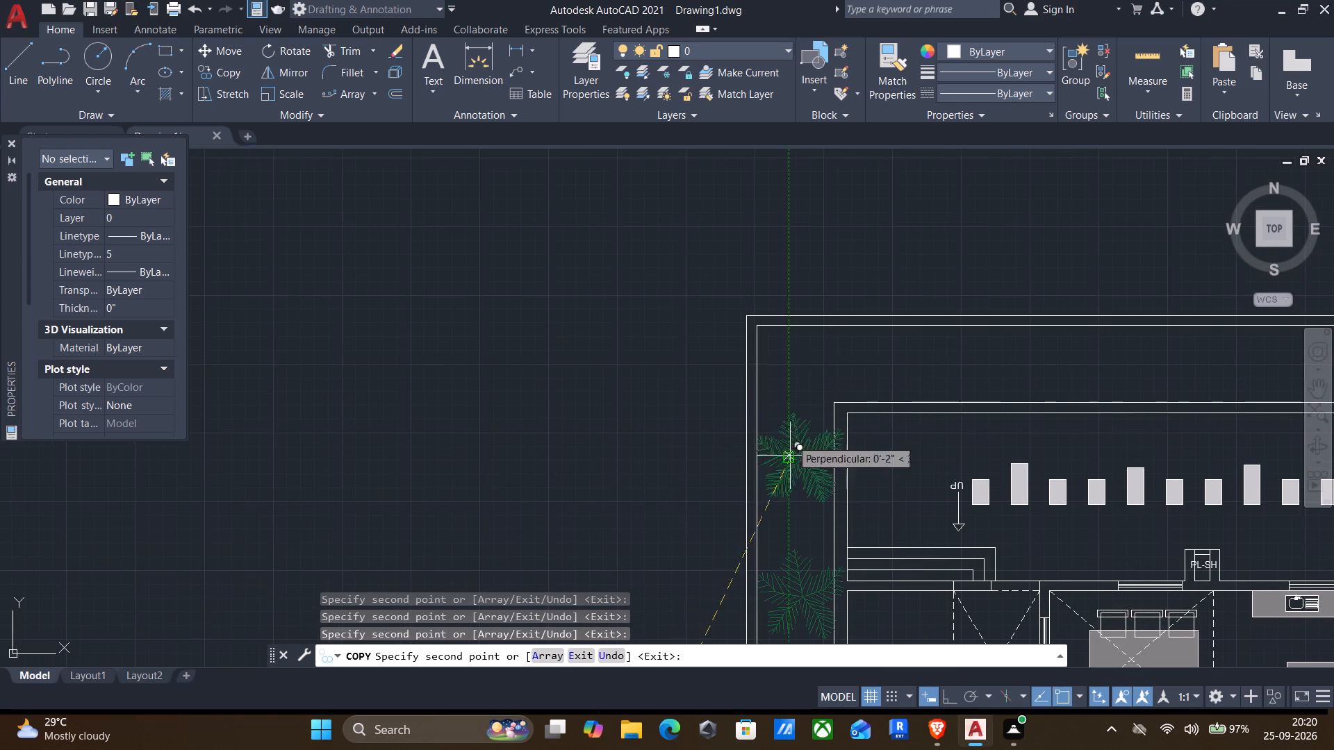
click(785, 360)
Place five large tree copies eastward along the northern strip inside the boundary wall and end the Copy command.
click(909, 351)
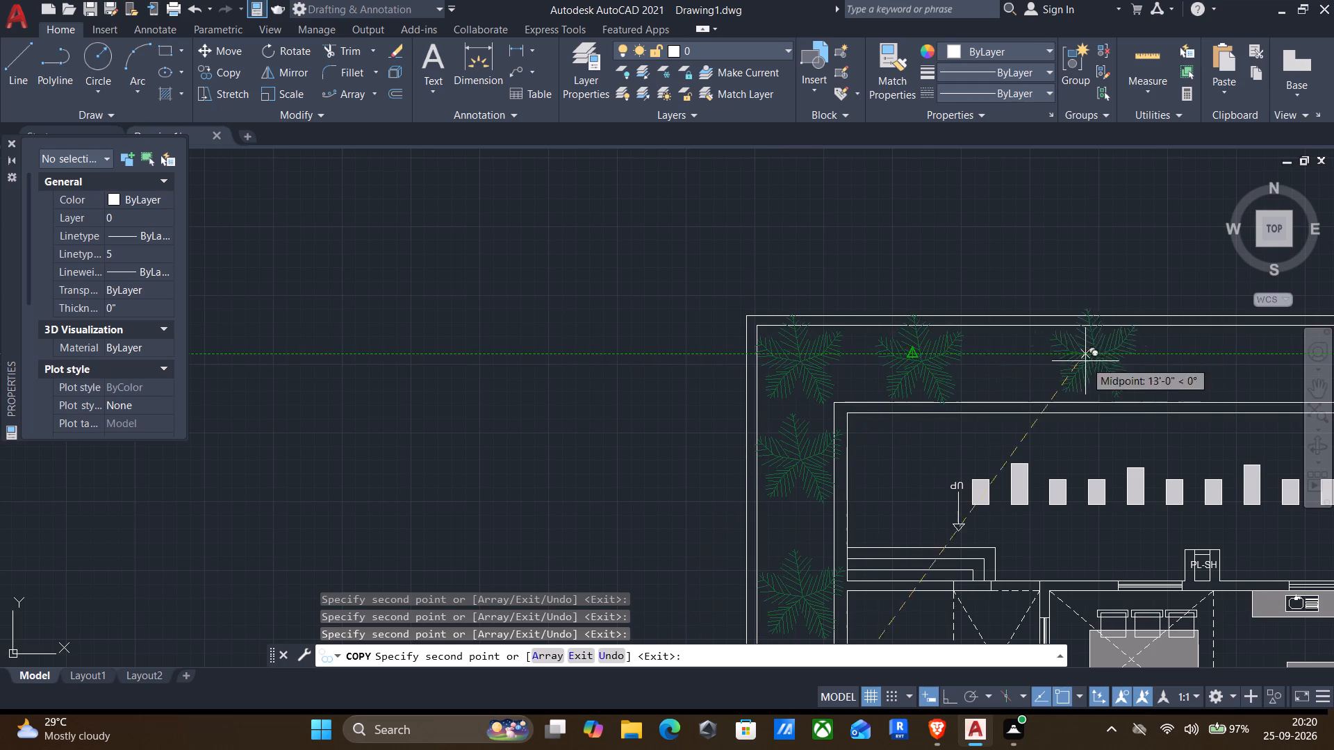
middle_drag(1097, 364, 560, 273)
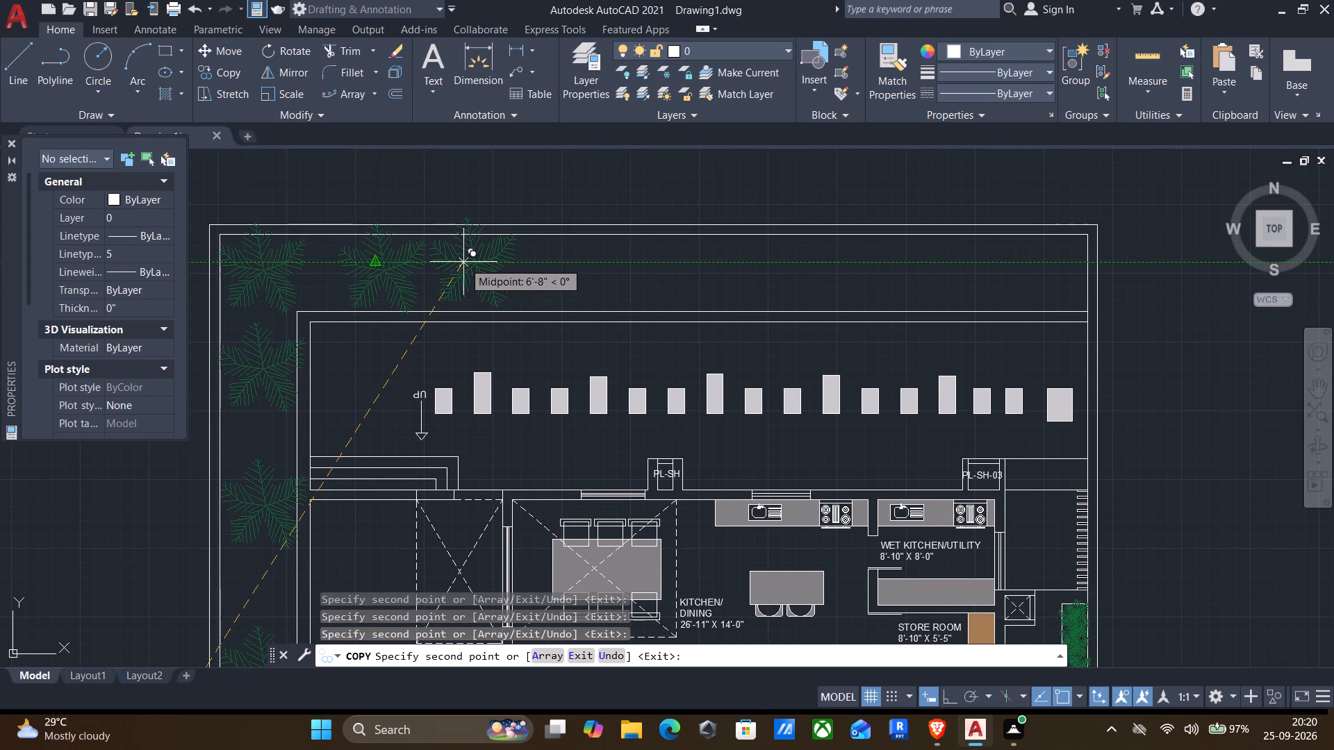
click(491, 269)
click(647, 277)
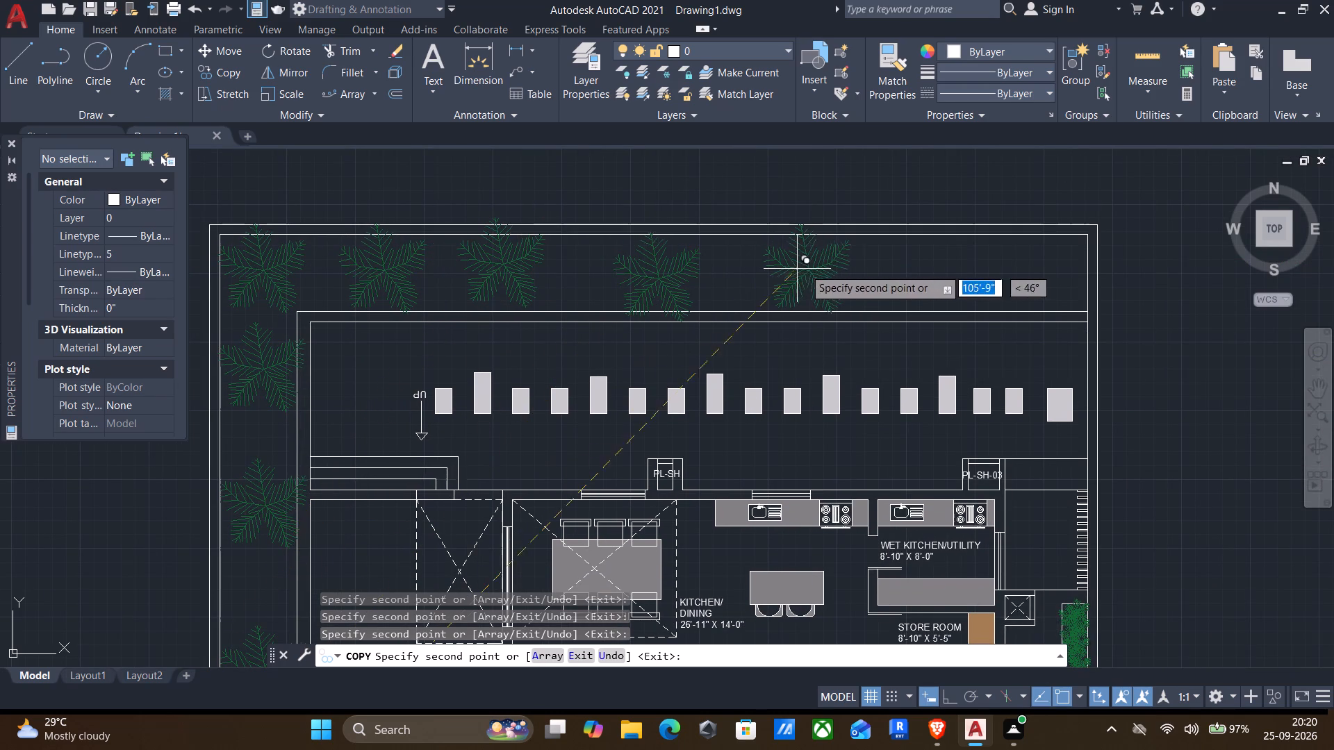
click(812, 268)
click(987, 277)
scroll(980, 288, down, 2)
middle_drag(982, 294, 1301, 260)
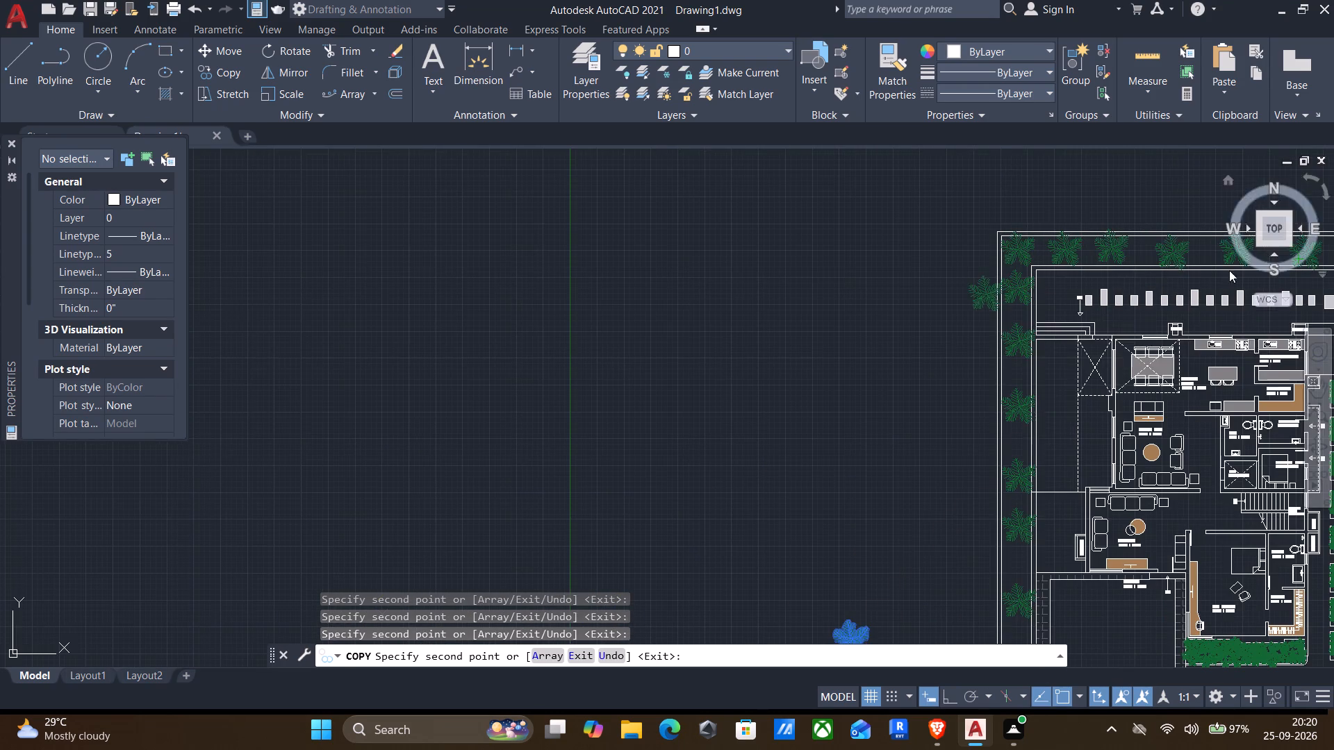
key(Escape)
Copy the small separate plant east of the plot from its centre and place six copies beside the portico, north of the western strip's southernmost large tree.
middle_drag(873, 366, 988, 215)
middle_drag(912, 419, 684, 222)
scroll(677, 235, down, 3)
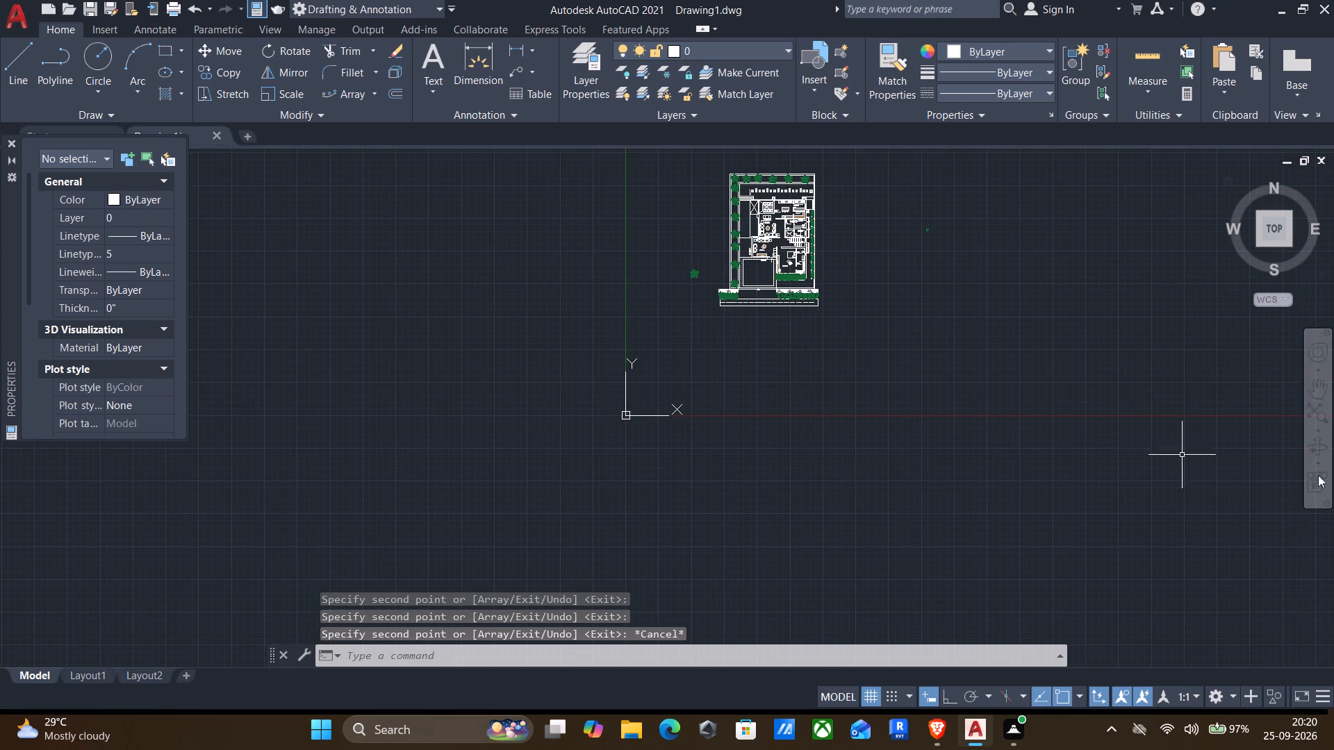
click(894, 203)
click(940, 267)
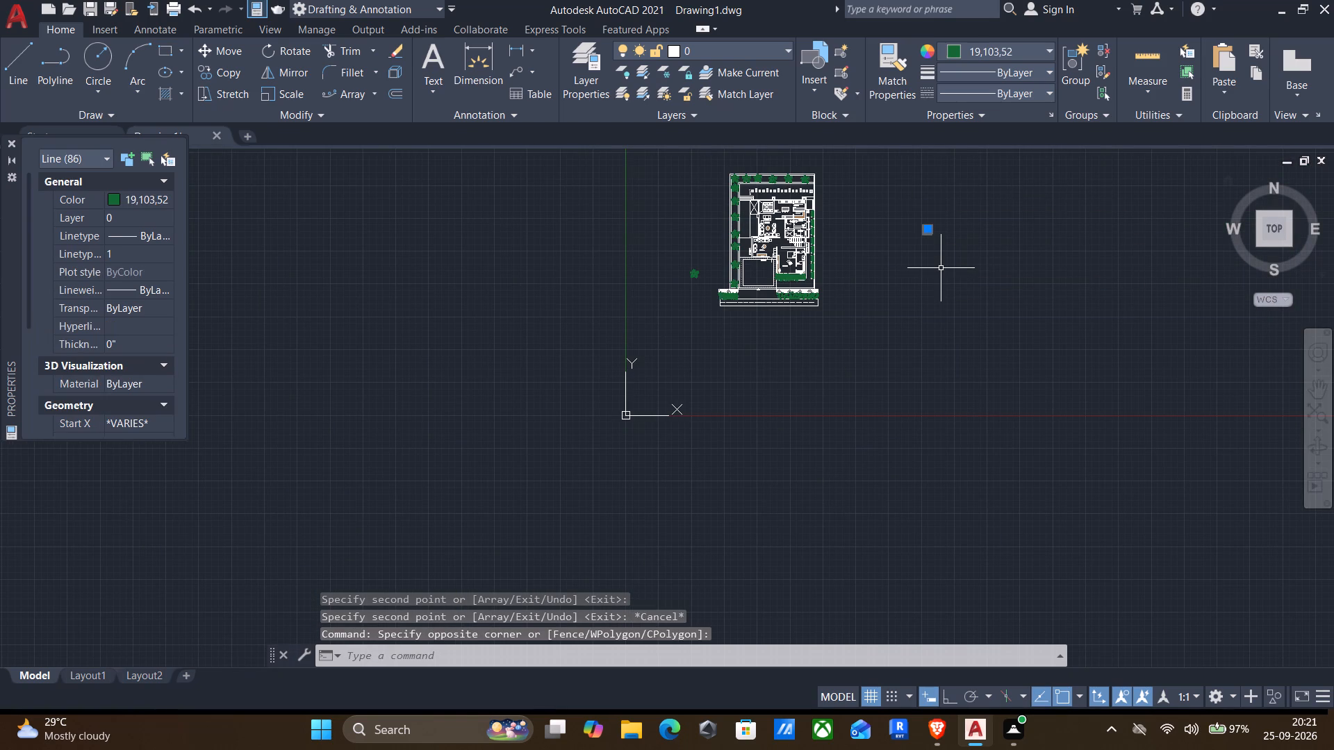
key(c)
key(o)
key(Return)
scroll(930, 225, up, 3)
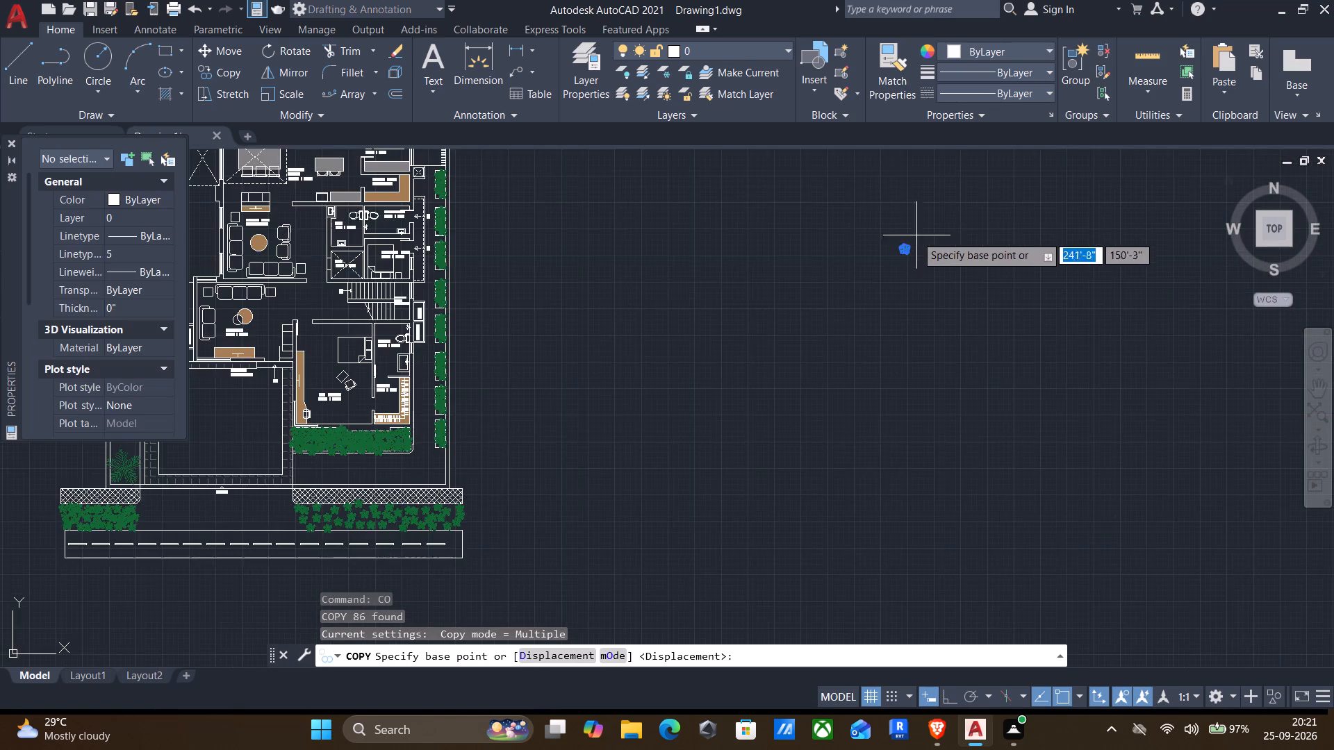
scroll(908, 247, up, 5)
click(901, 218)
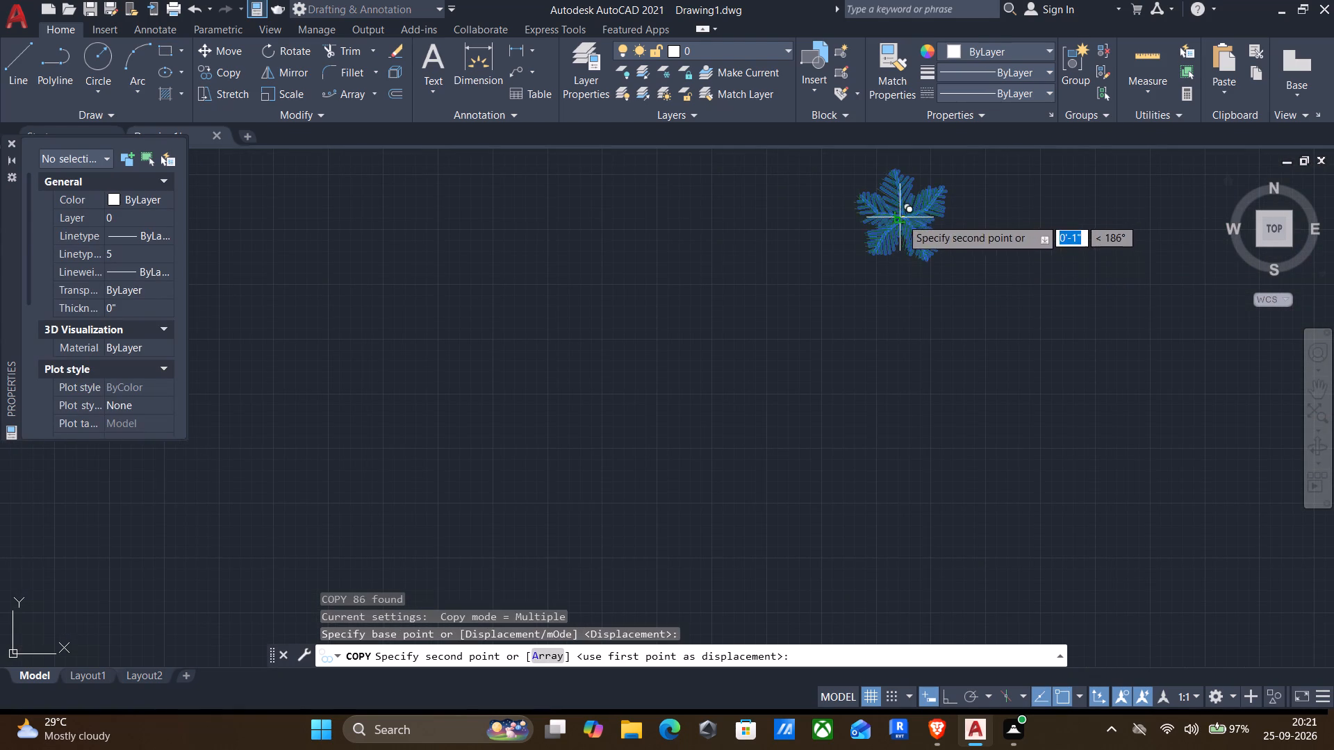
scroll(899, 262, down, 2)
middle_drag(891, 342, 1174, 319)
middle_drag(631, 414, 1061, 346)
middle_drag(289, 389, 355, 365)
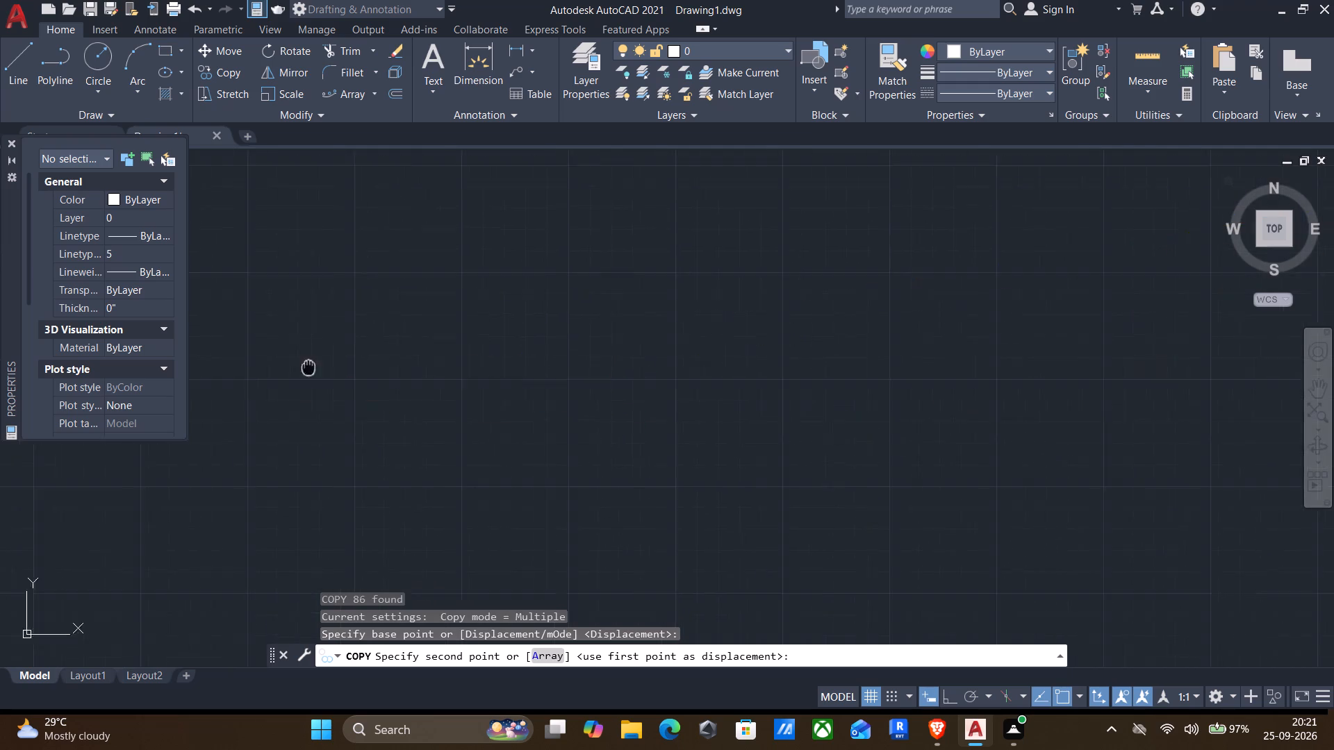
middle_drag(355, 365, 1017, 369)
middle_drag(539, 475, 1204, 324)
middle_drag(548, 453, 1064, 354)
middle_drag(536, 449, 573, 433)
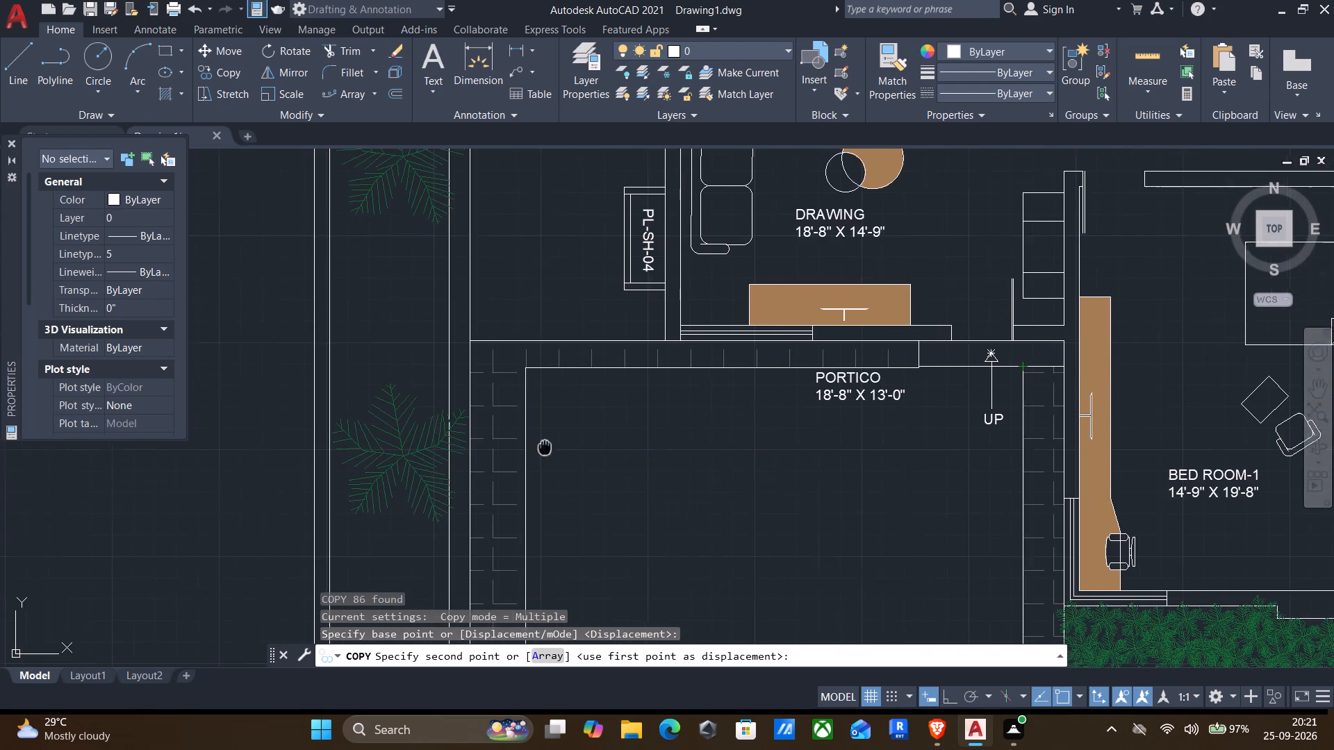
middle_drag(573, 433, 964, 217)
scroll(827, 462, up, 2)
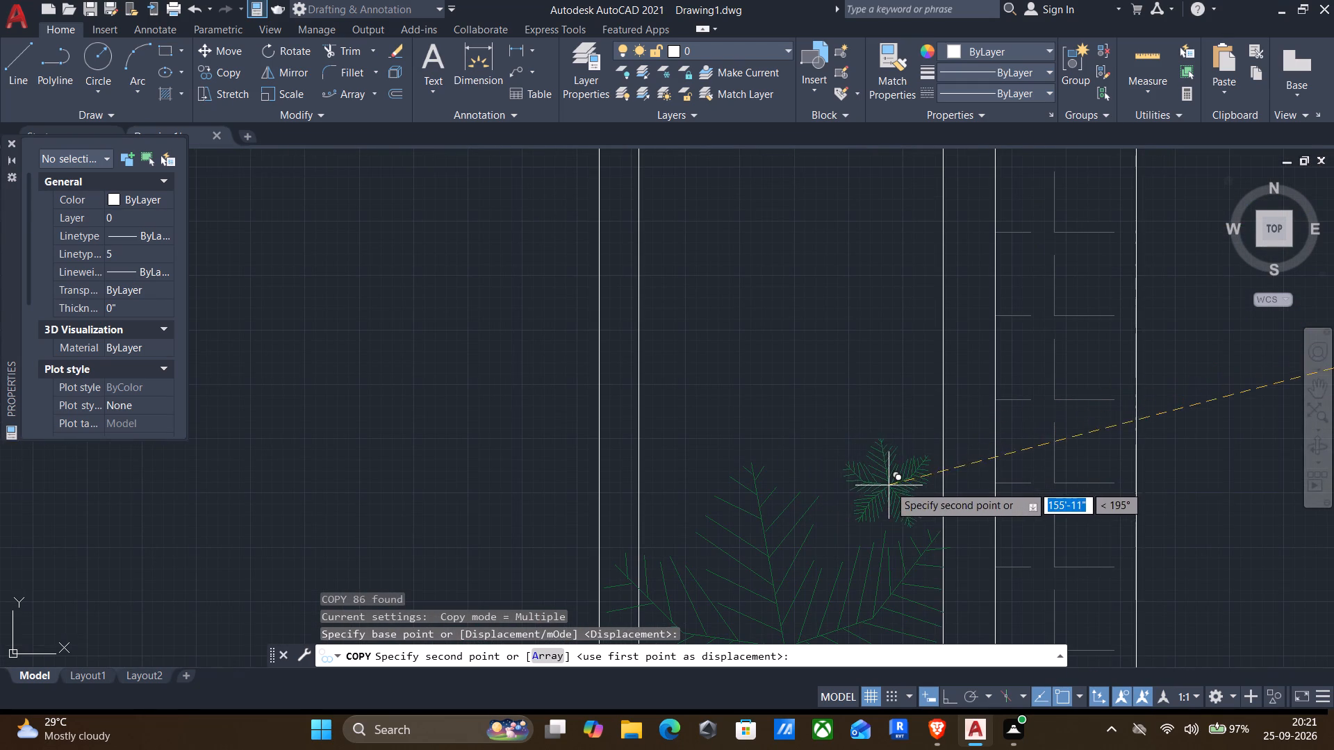
click(898, 486)
click(912, 386)
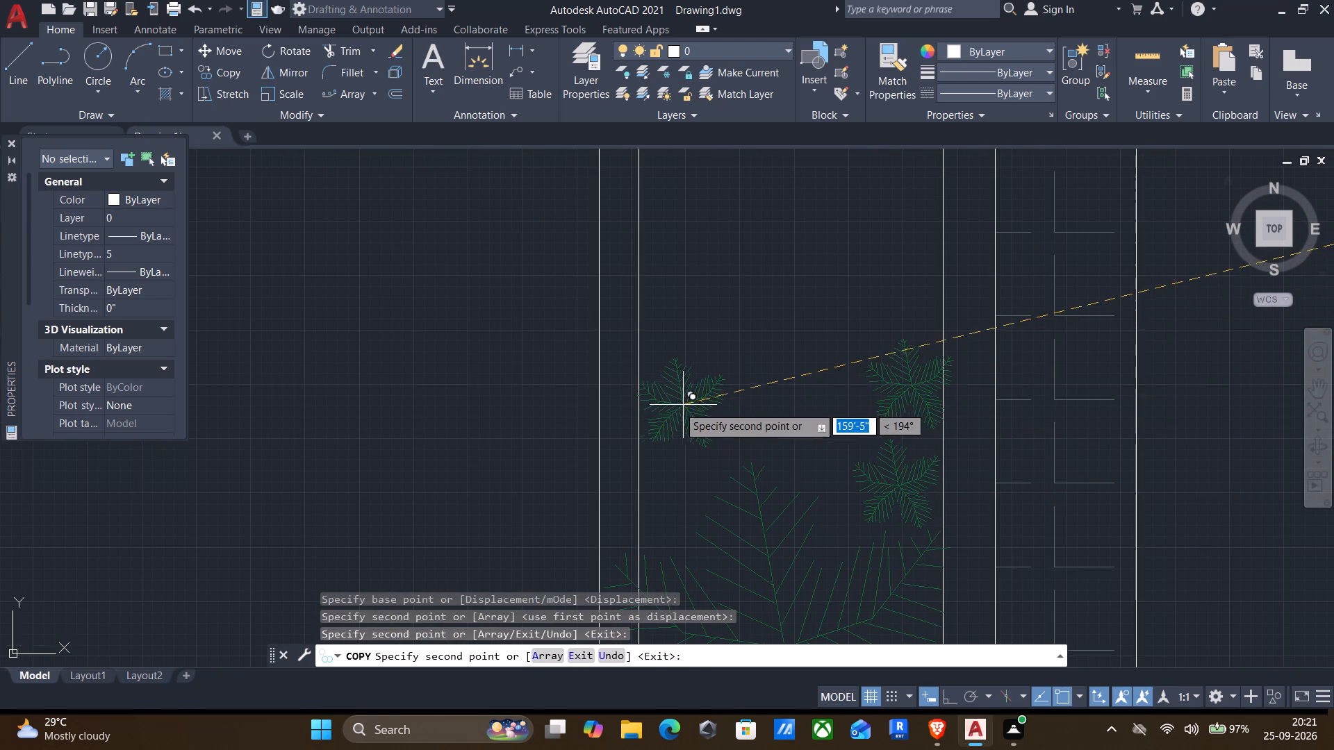
click(675, 408)
click(823, 417)
click(732, 299)
click(875, 292)
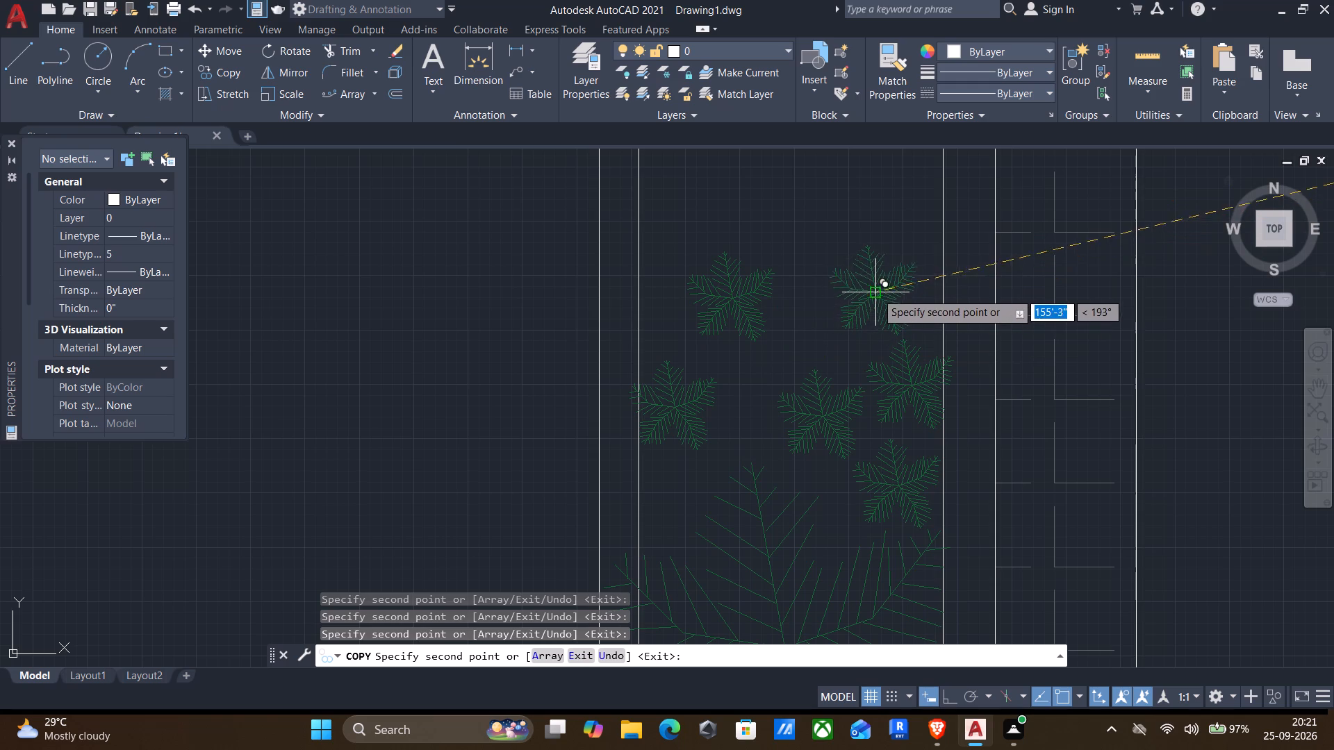
Place seven more small plant copies northward in the western strip beside the portico, filling the gap up to the second large tree.
middle_drag(806, 233, 807, 453)
click(720, 449)
drag(700, 385, 702, 375)
click(711, 276)
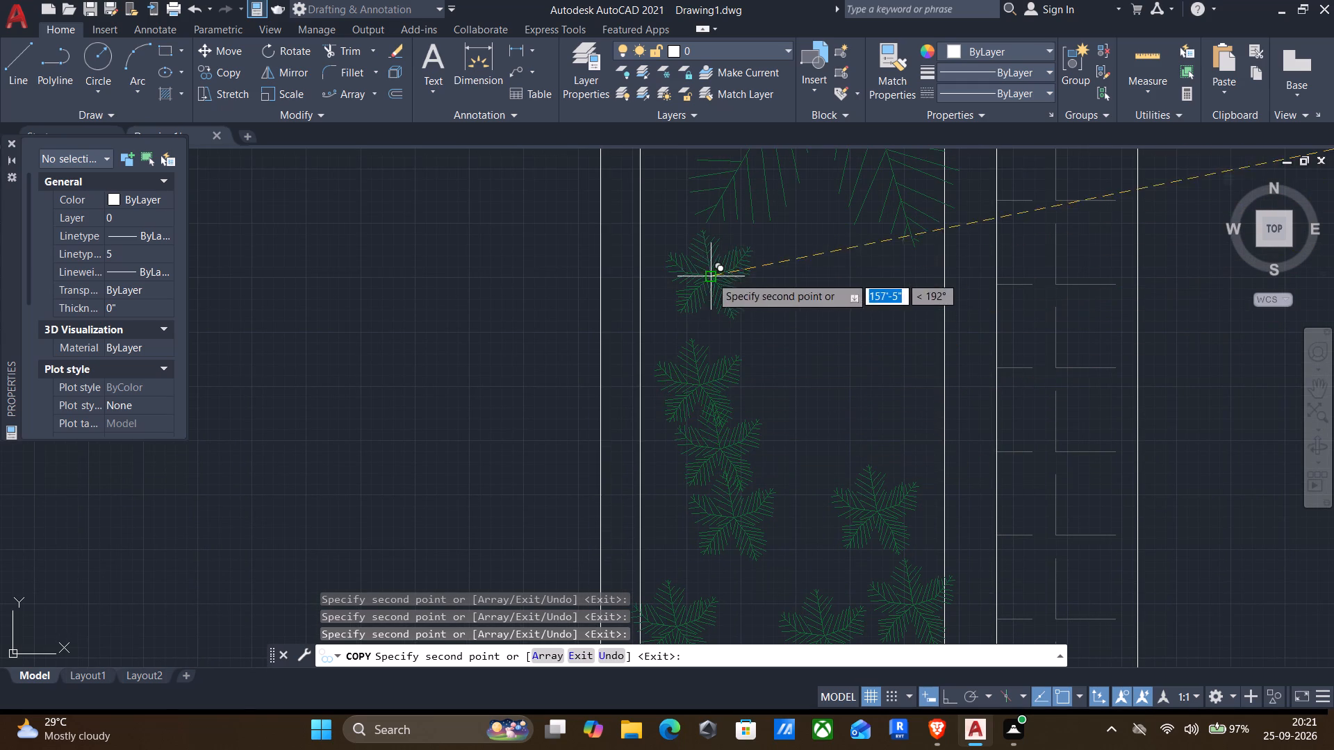
click(848, 274)
click(924, 351)
click(814, 404)
click(810, 341)
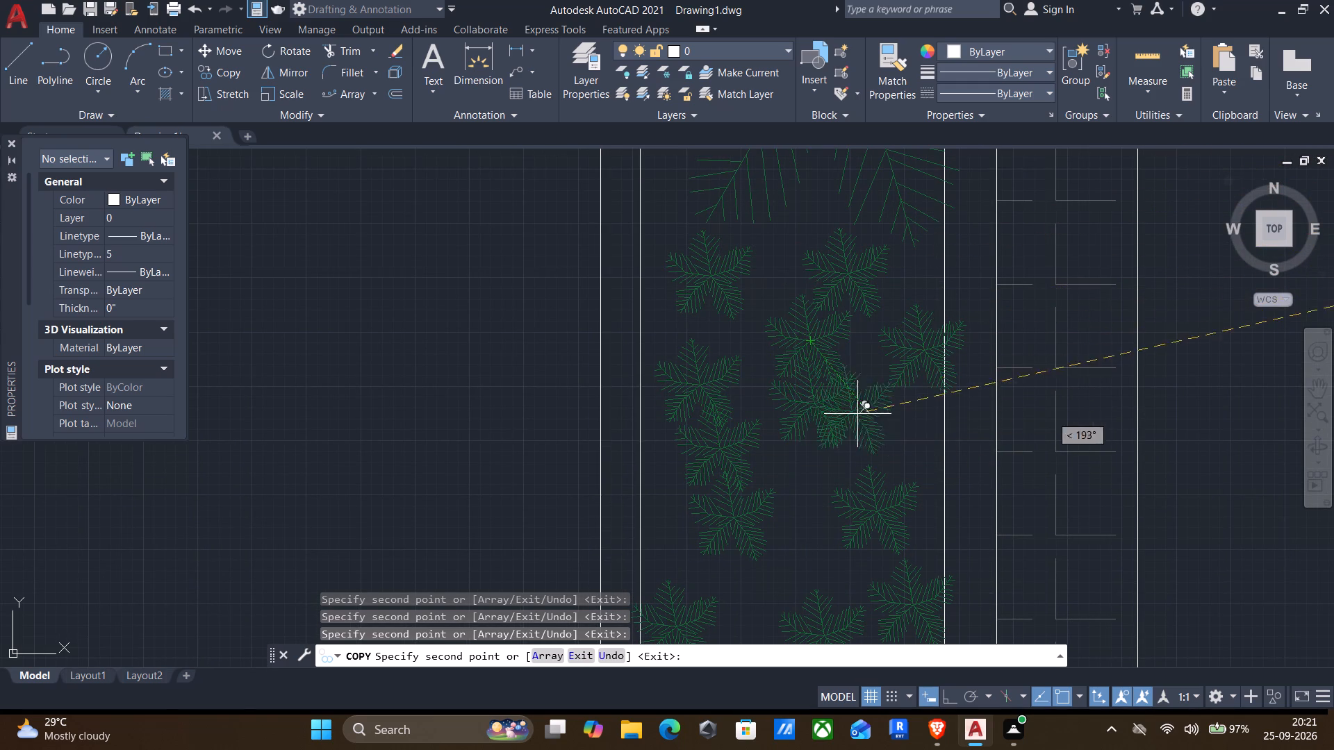
Place nine small plant copies in the western strip between the second and third large trees, around the portico's northern end.
scroll(893, 410, down, 2)
middle_drag(882, 339, 871, 549)
drag(807, 409, 807, 403)
click(812, 353)
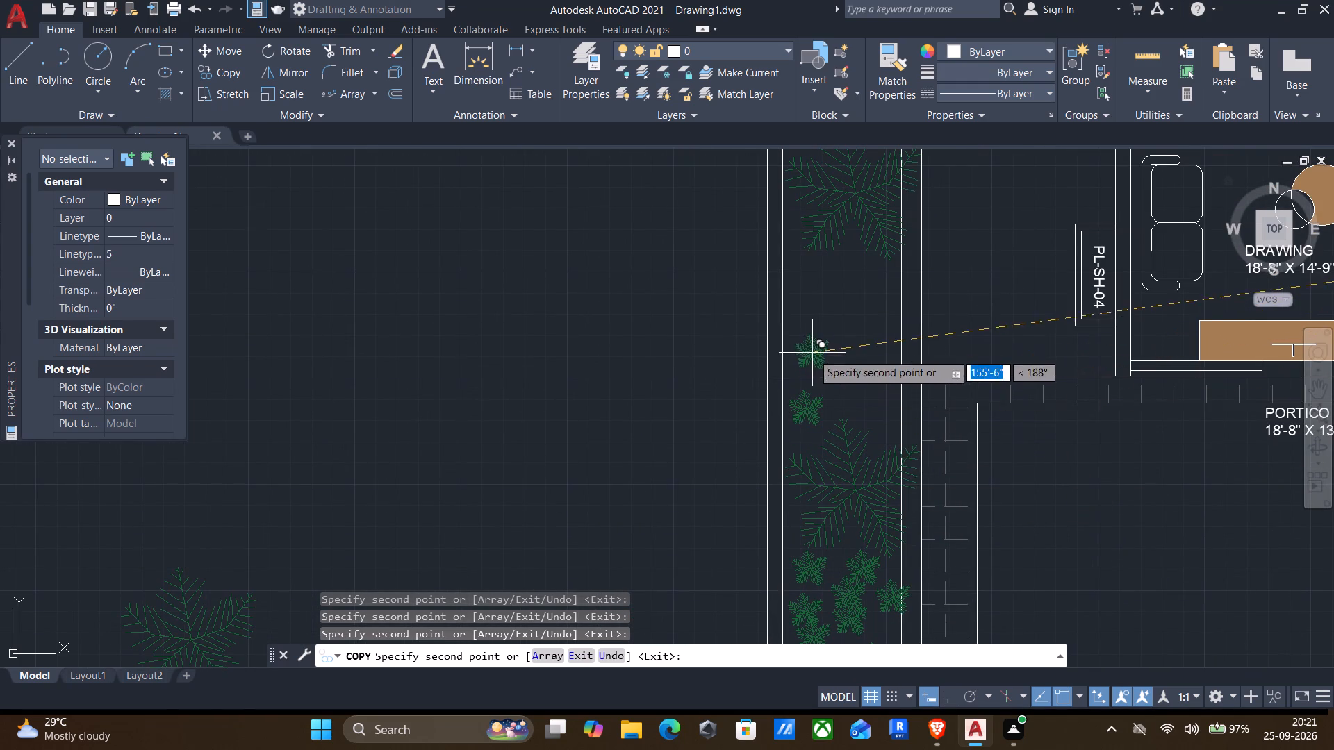
click(810, 294)
click(843, 265)
click(878, 305)
click(850, 352)
click(846, 304)
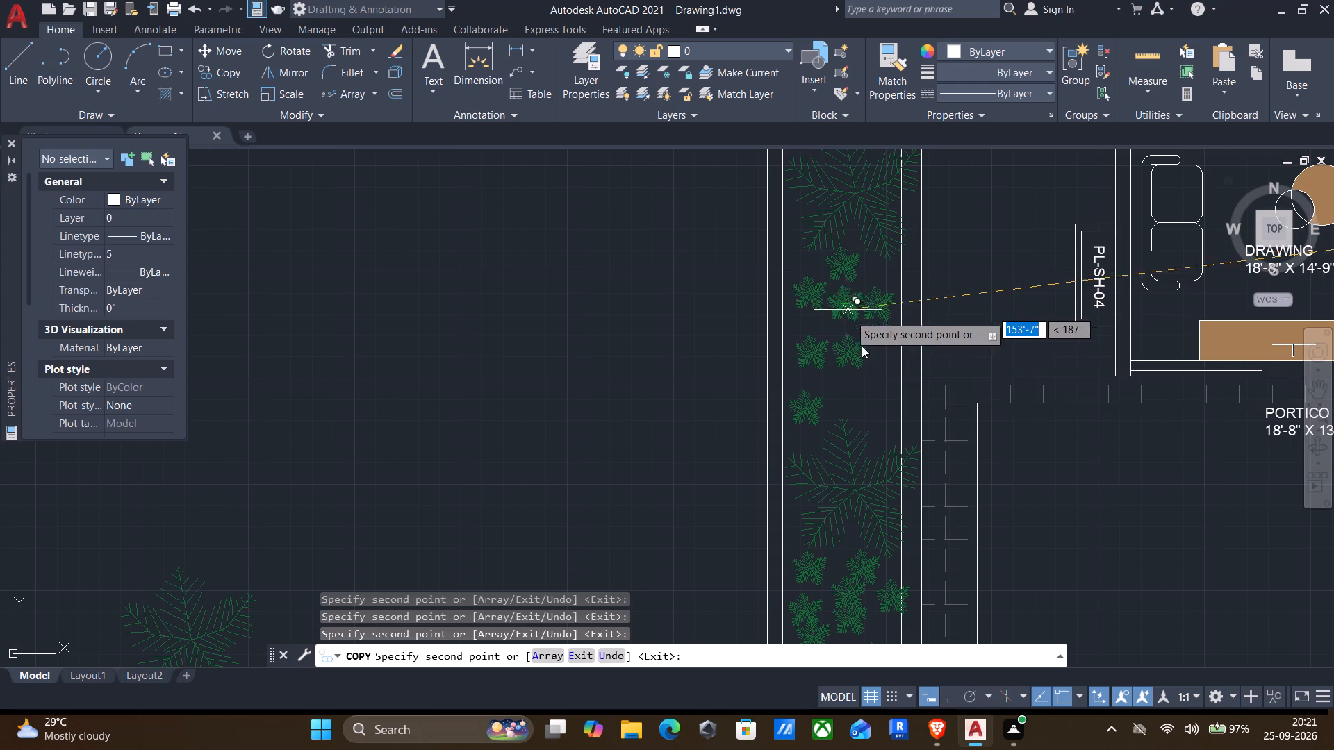
click(898, 412)
click(853, 396)
Place six small plant copies in the western strip between the two large trees beside the living room.
middle_drag(852, 379, 868, 622)
scroll(879, 599, down, 1)
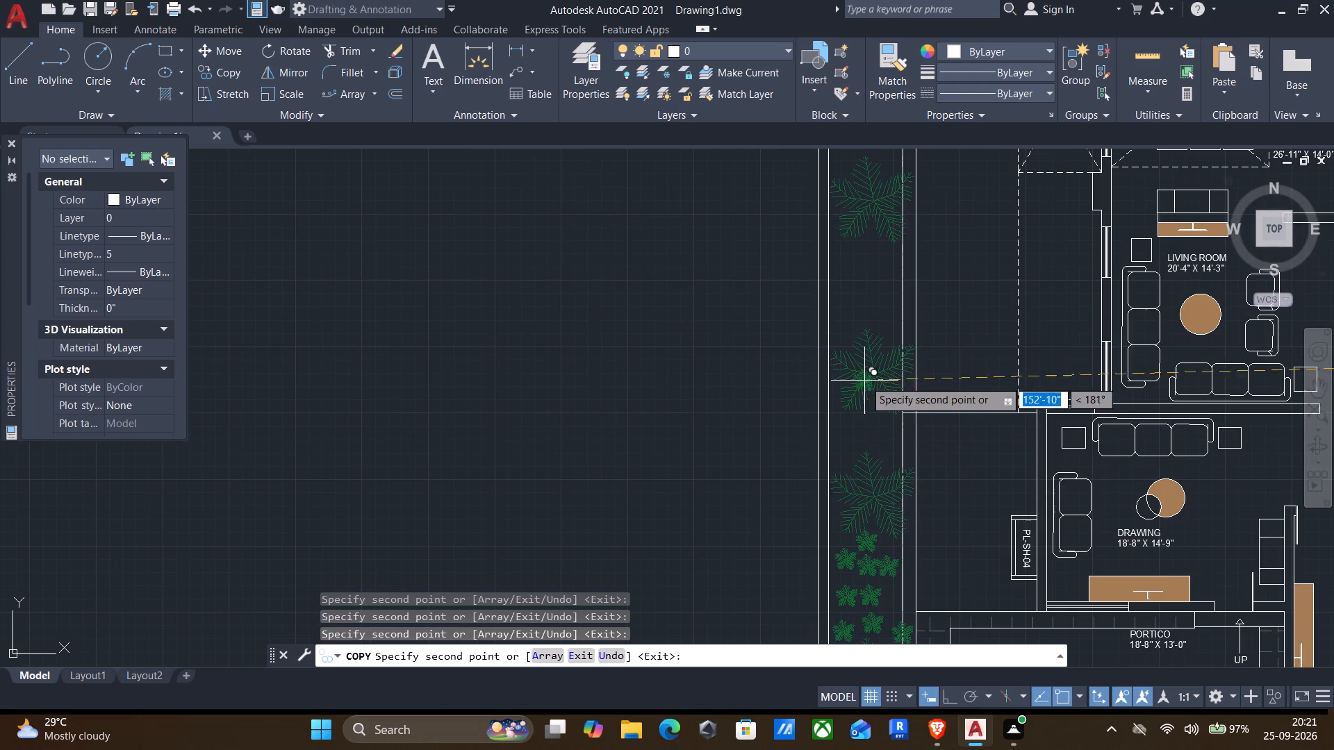
click(861, 311)
click(848, 276)
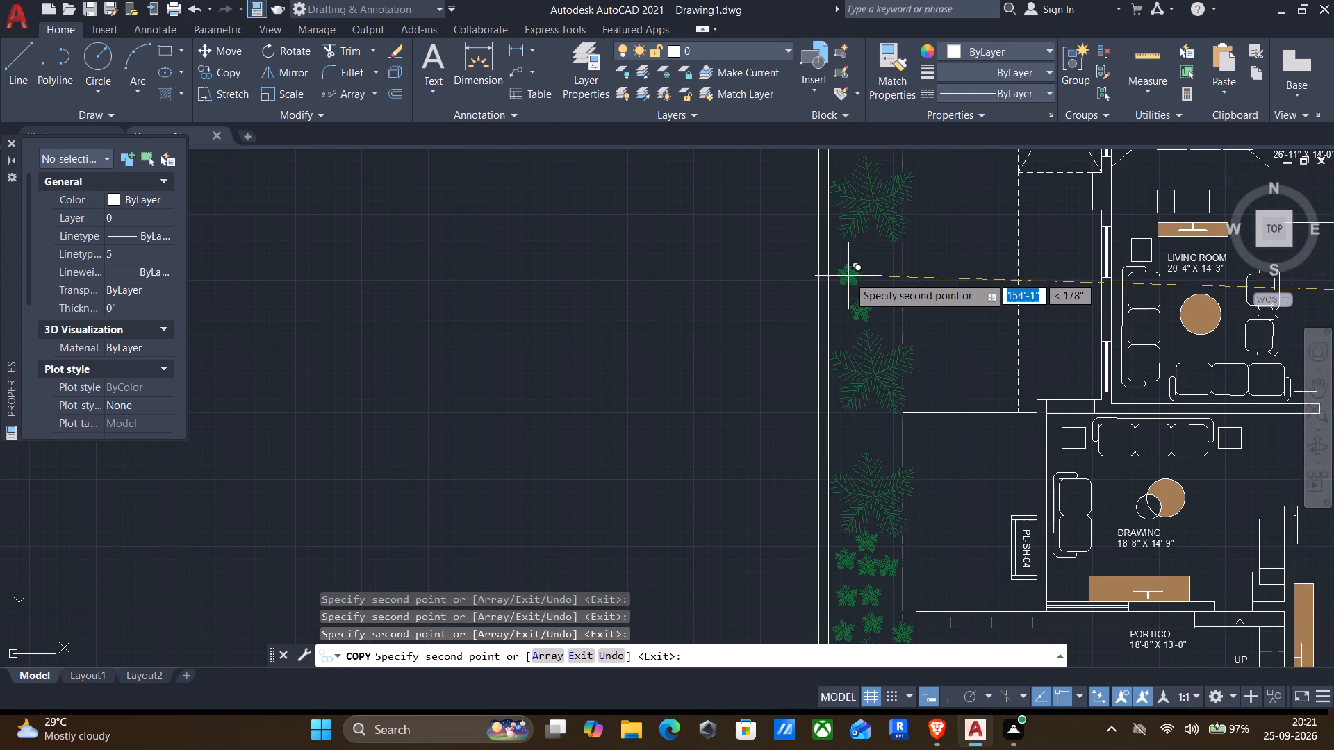
click(880, 240)
drag(889, 279, 890, 293)
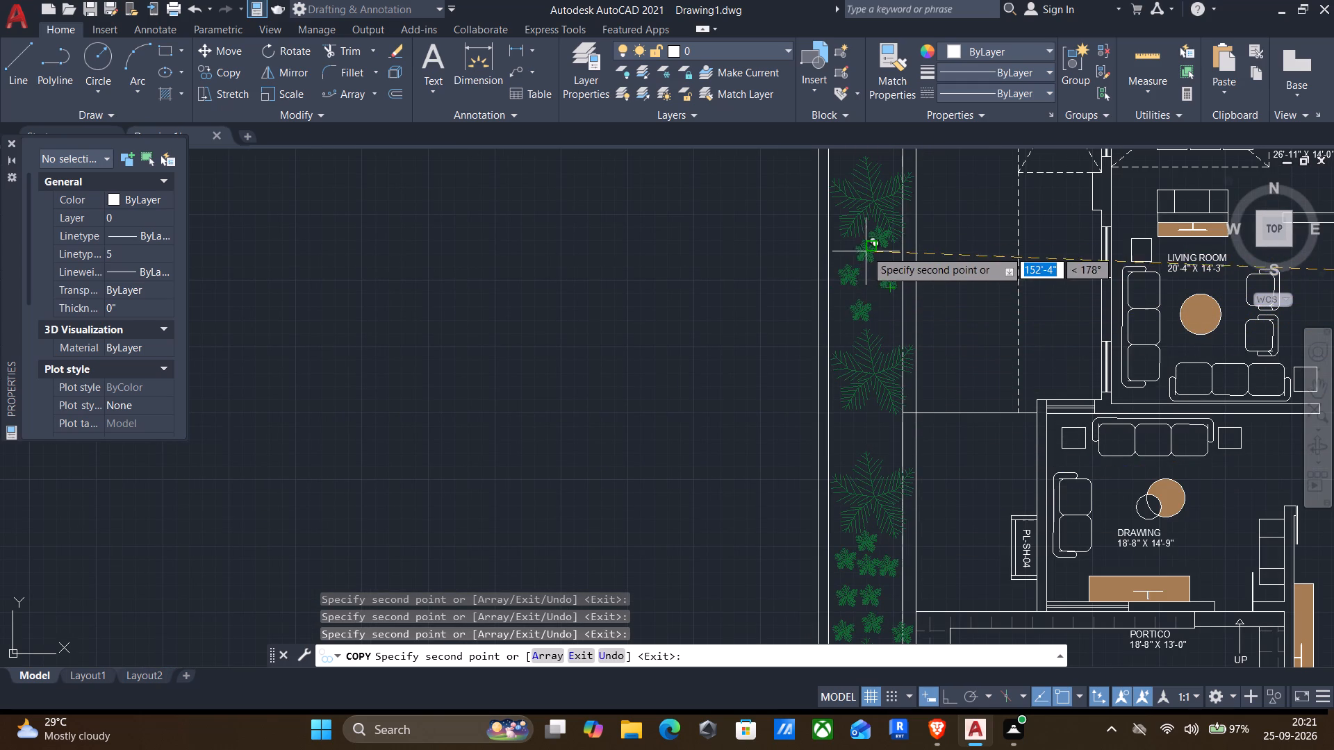
click(866, 250)
scroll(880, 317, up, 2)
click(885, 305)
Place nine small plant copies in the next western strip gap north, between the large trees beside the kitchen/dining area.
scroll(882, 299, down, 3)
middle_drag(886, 275, 881, 349)
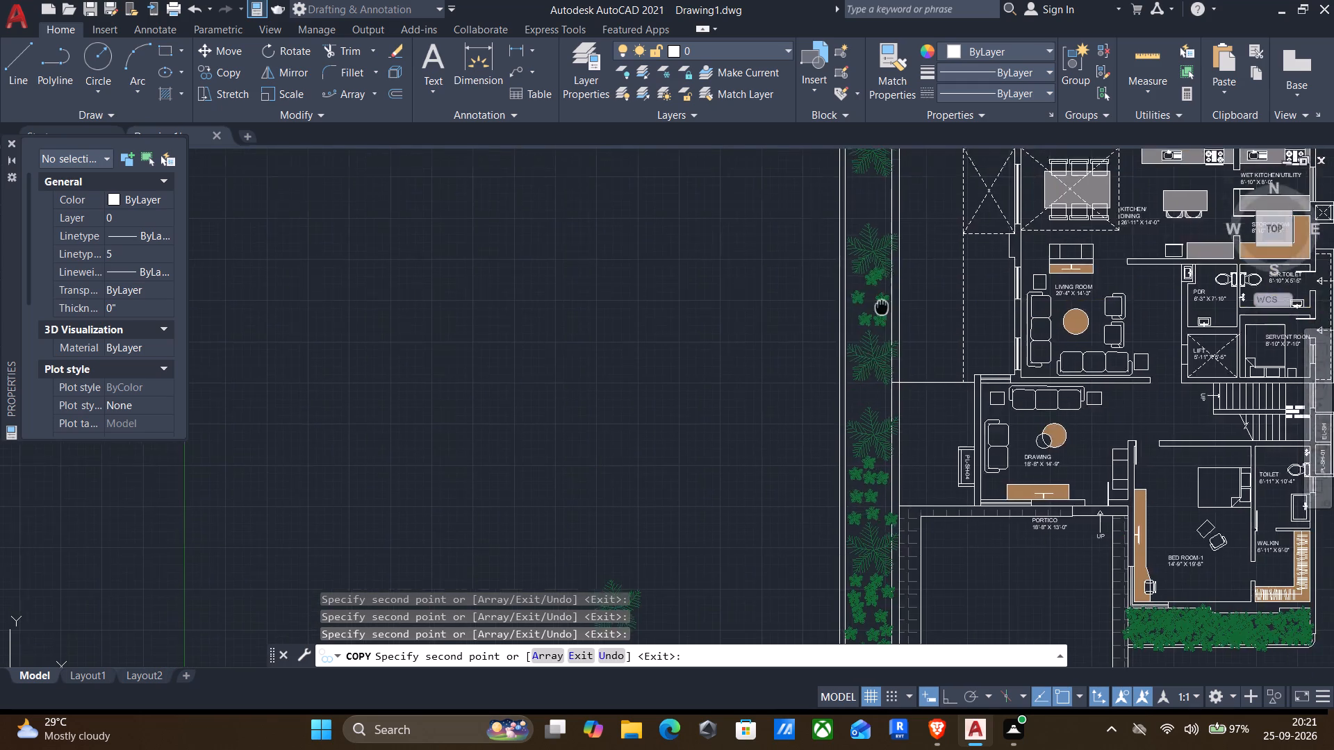
middle_drag(881, 349, 885, 446)
scroll(864, 346, up, 3)
click(839, 328)
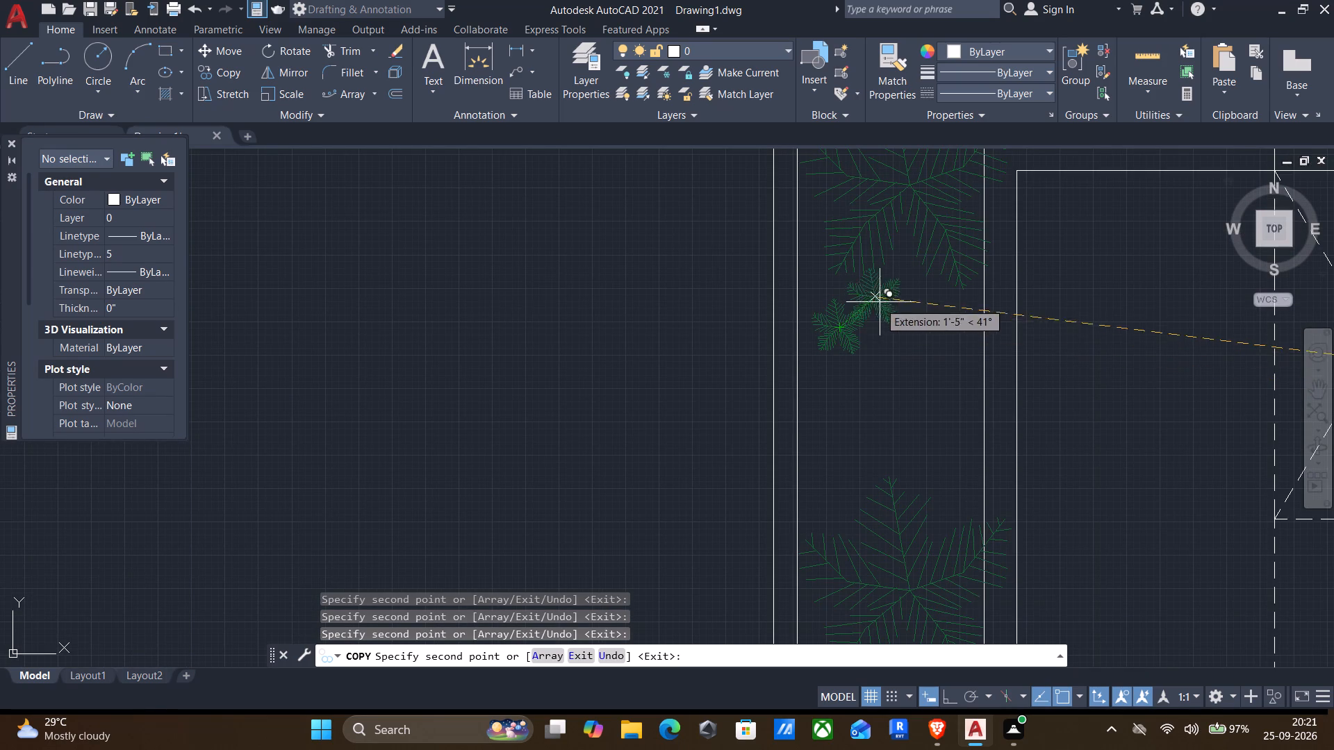
click(881, 301)
click(944, 309)
click(959, 445)
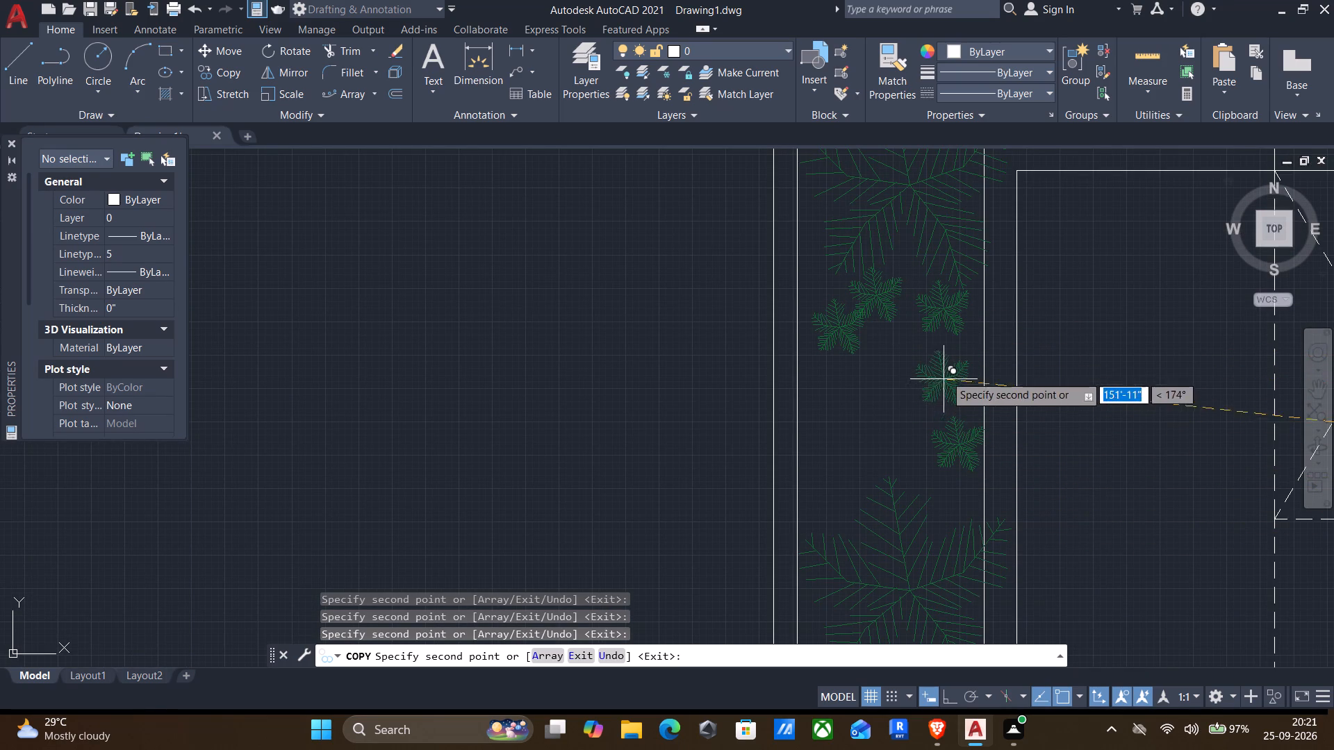
click(945, 373)
click(894, 360)
drag(888, 431, 889, 442)
click(815, 456)
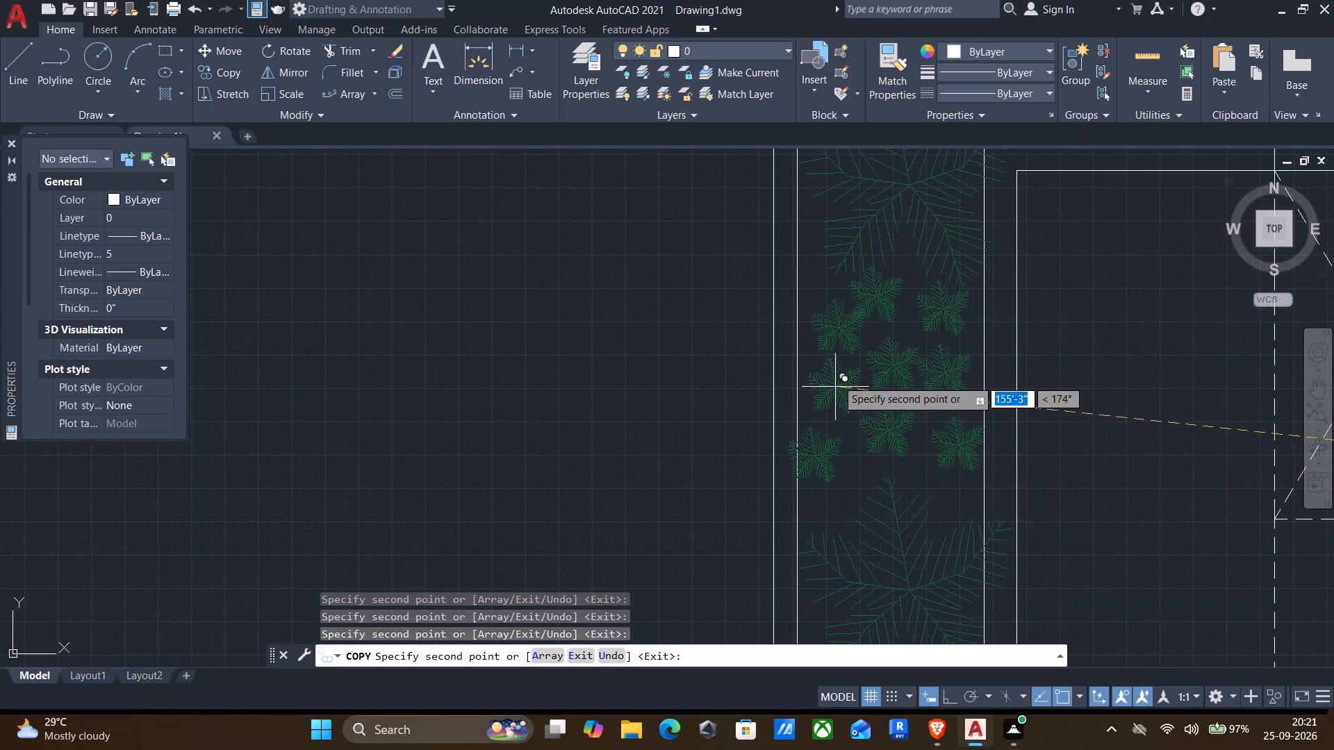
click(839, 376)
Place six small plant copies in the western strip between the two large trees beside the northern entrance steps.
scroll(846, 370, down, 2)
middle_drag(874, 350, 868, 528)
scroll(877, 397, up, 2)
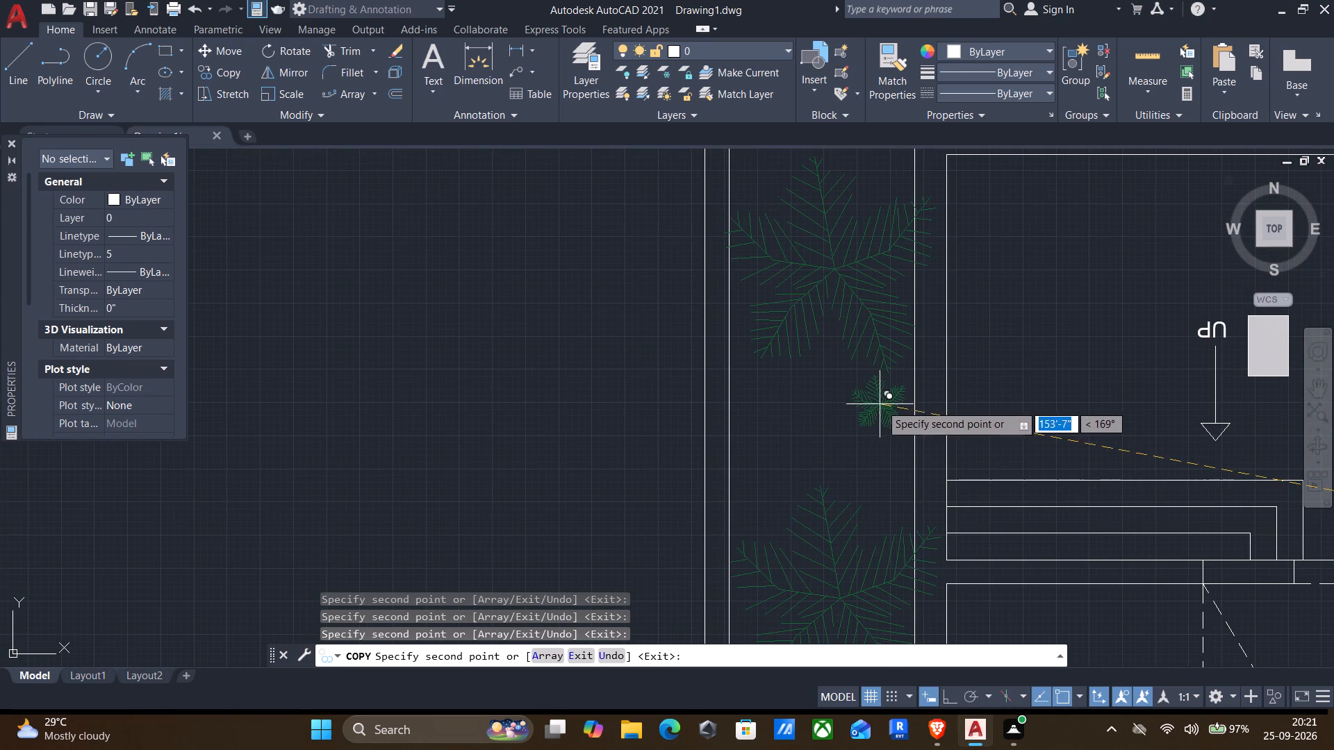
click(880, 403)
drag(879, 457, 878, 503)
click(827, 366)
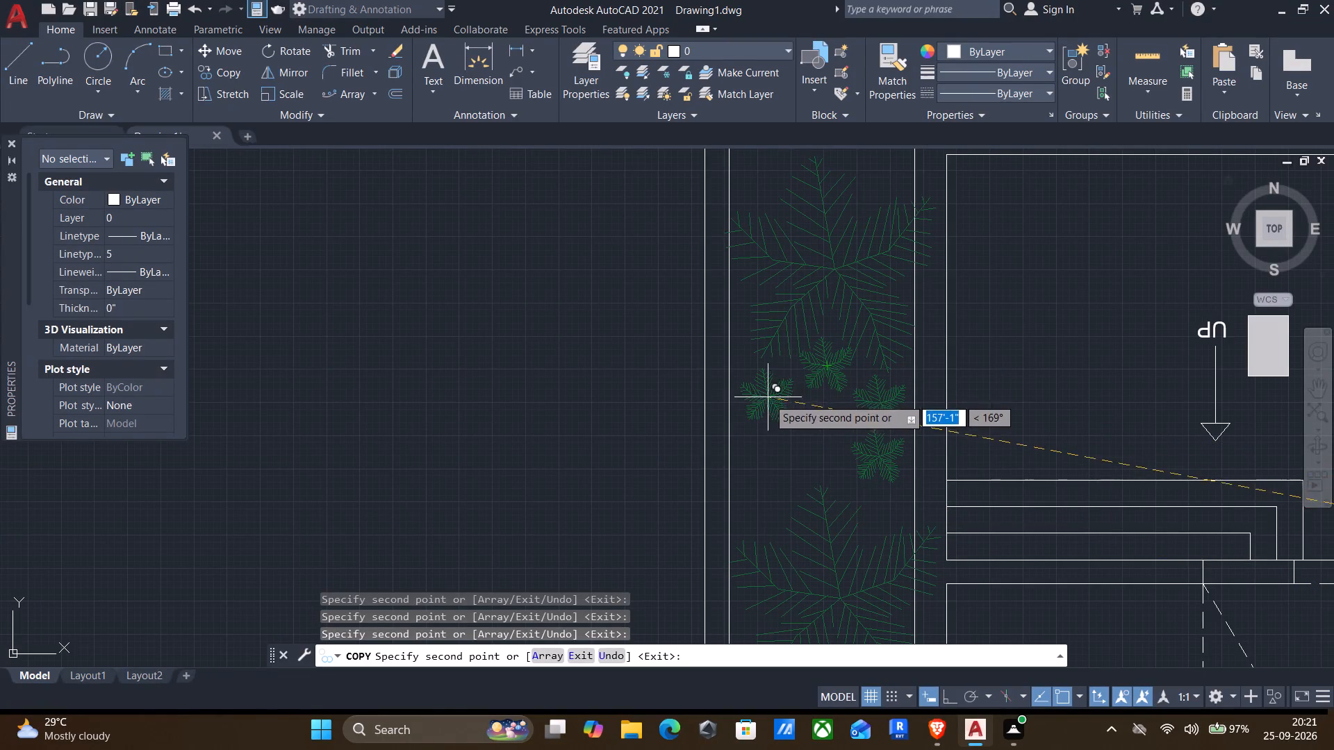
click(768, 398)
click(743, 494)
click(819, 433)
Place a row of three small plant copies just south of the large tree in the plot's northwest corner.
middle_drag(889, 363, 878, 528)
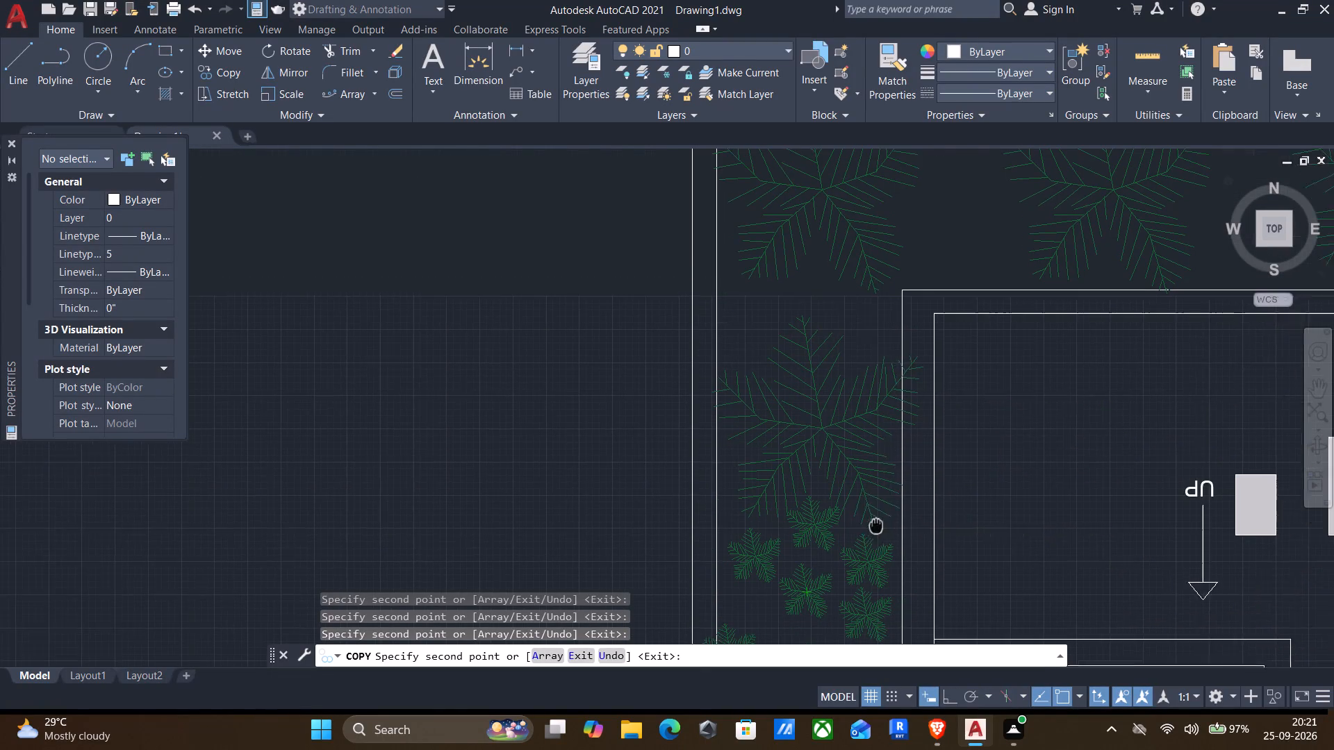
middle_drag(878, 528, 879, 530)
drag(873, 322, 866, 319)
drag(816, 325, 802, 327)
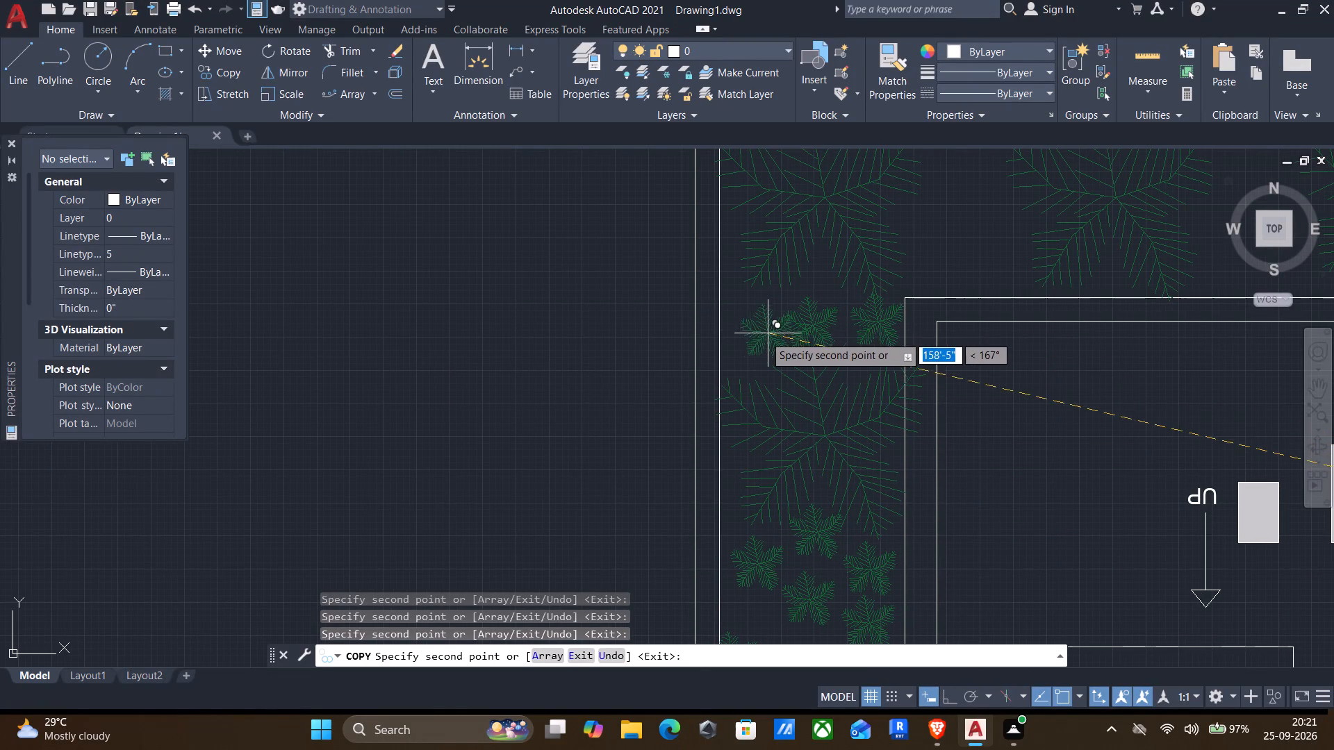
click(750, 330)
Place five small plant copies in the northern strip between the northwest corner tree and the next large tree east.
middle_drag(971, 245, 973, 403)
scroll(973, 406, down, 1)
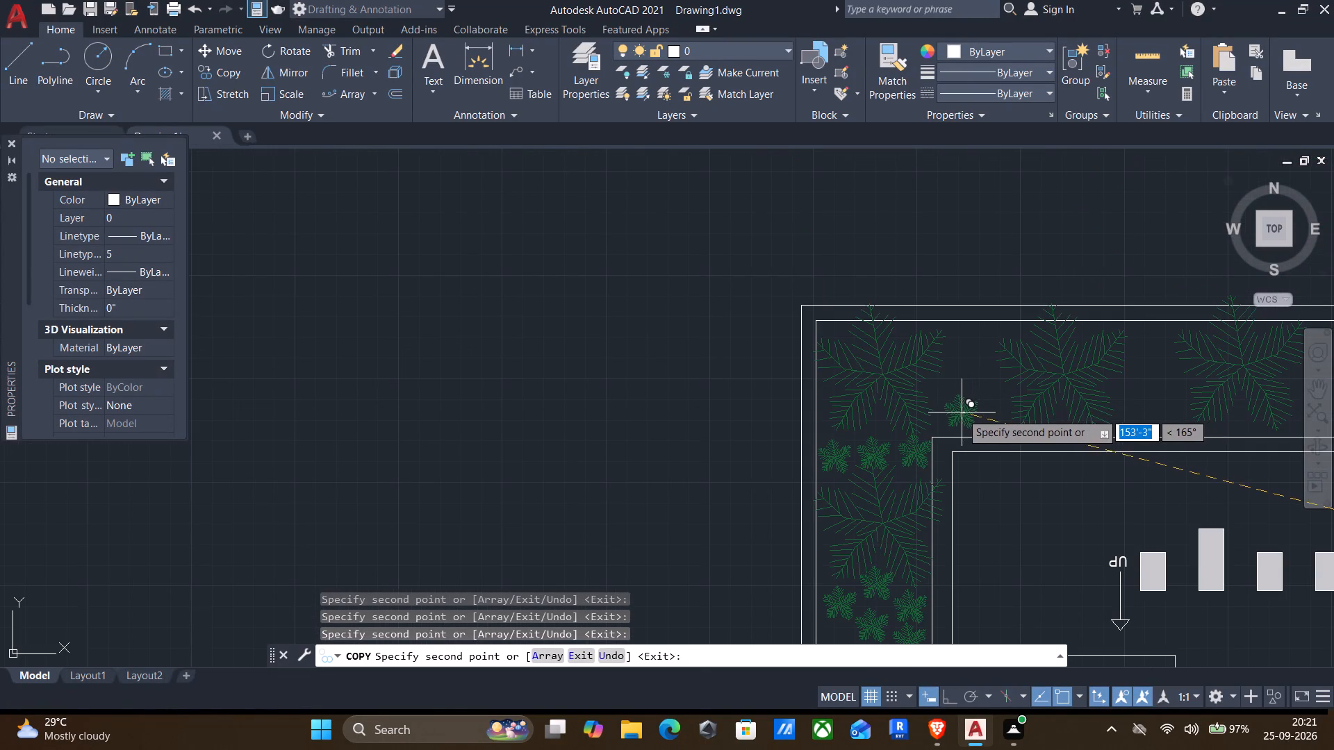
click(961, 412)
click(950, 374)
click(966, 335)
drag(978, 365, 981, 383)
click(988, 421)
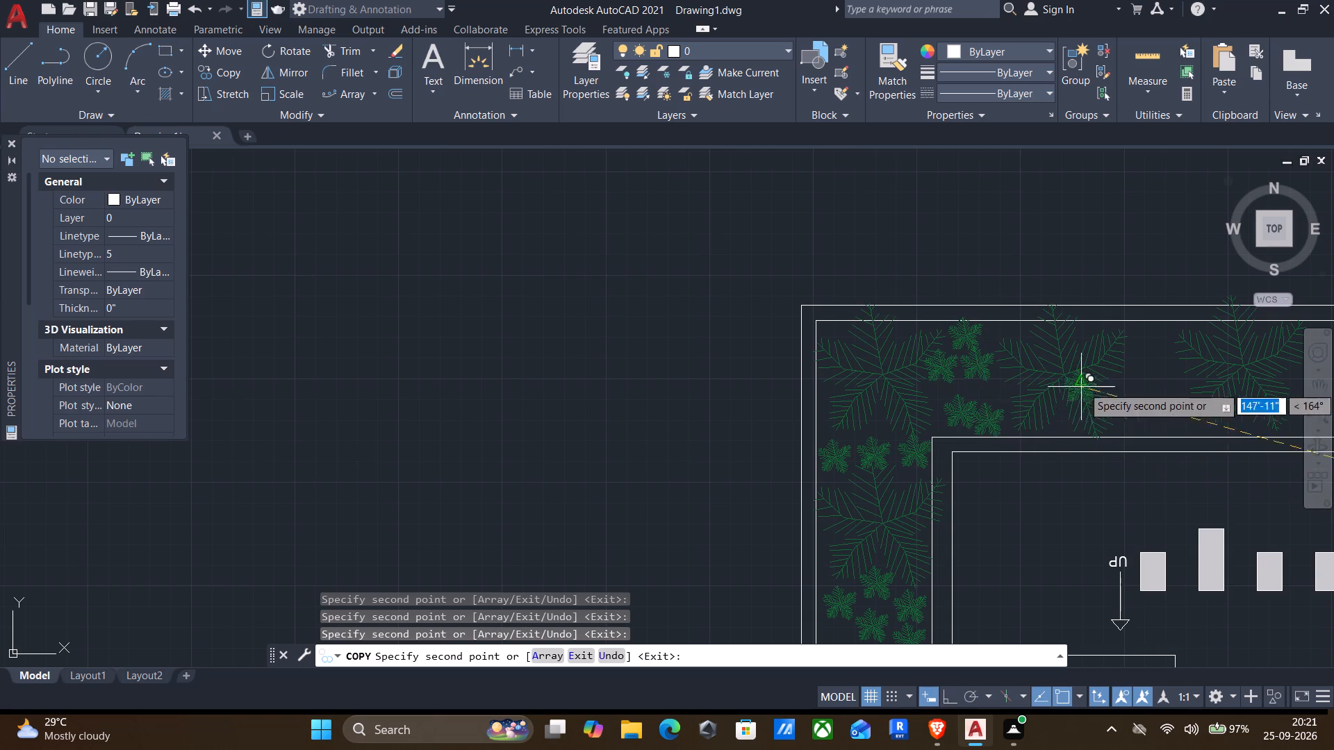
Place five small plant copies in the northern strip between the second and third large trees from the northwest corner.
middle_drag(1082, 386, 954, 381)
click(1002, 408)
click(1053, 408)
click(1040, 384)
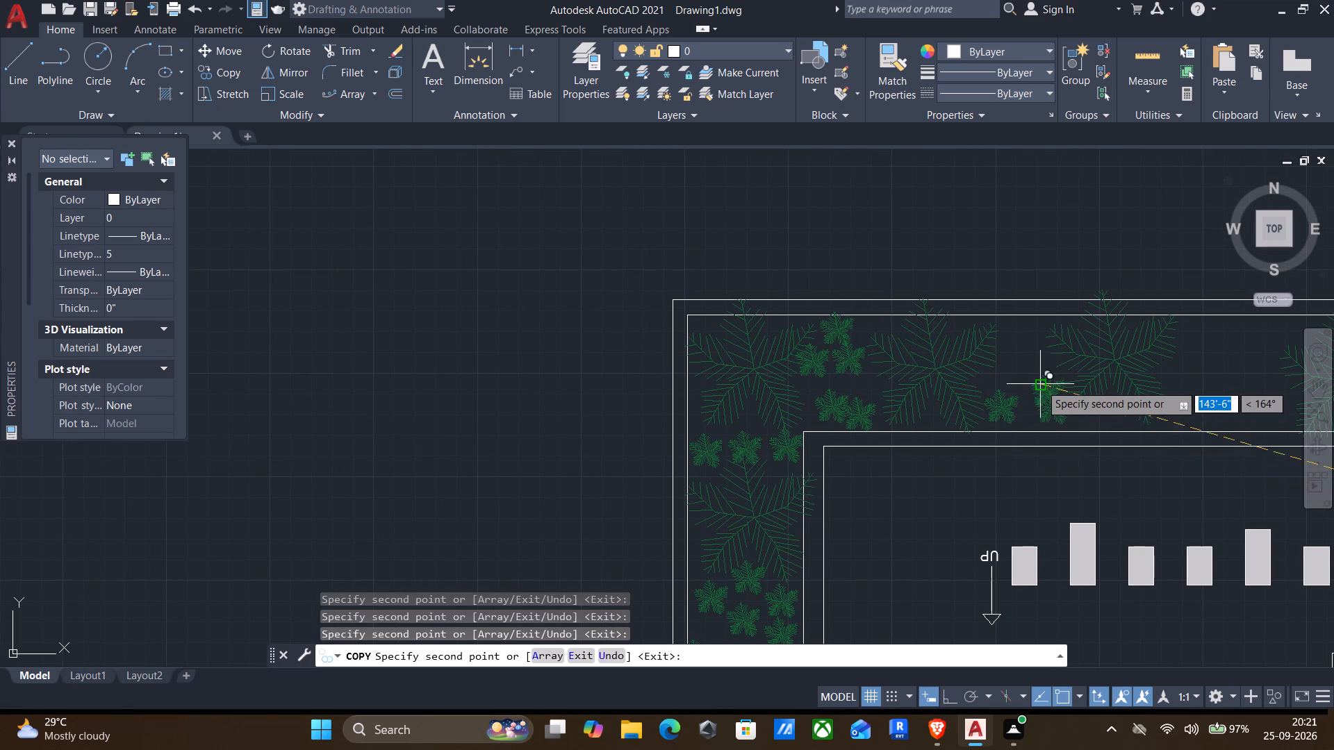
click(995, 371)
click(1030, 334)
Place eight small plant copies in the northern strip between the third and fourth large trees from the northwest corner.
middle_drag(1095, 387, 618, 365)
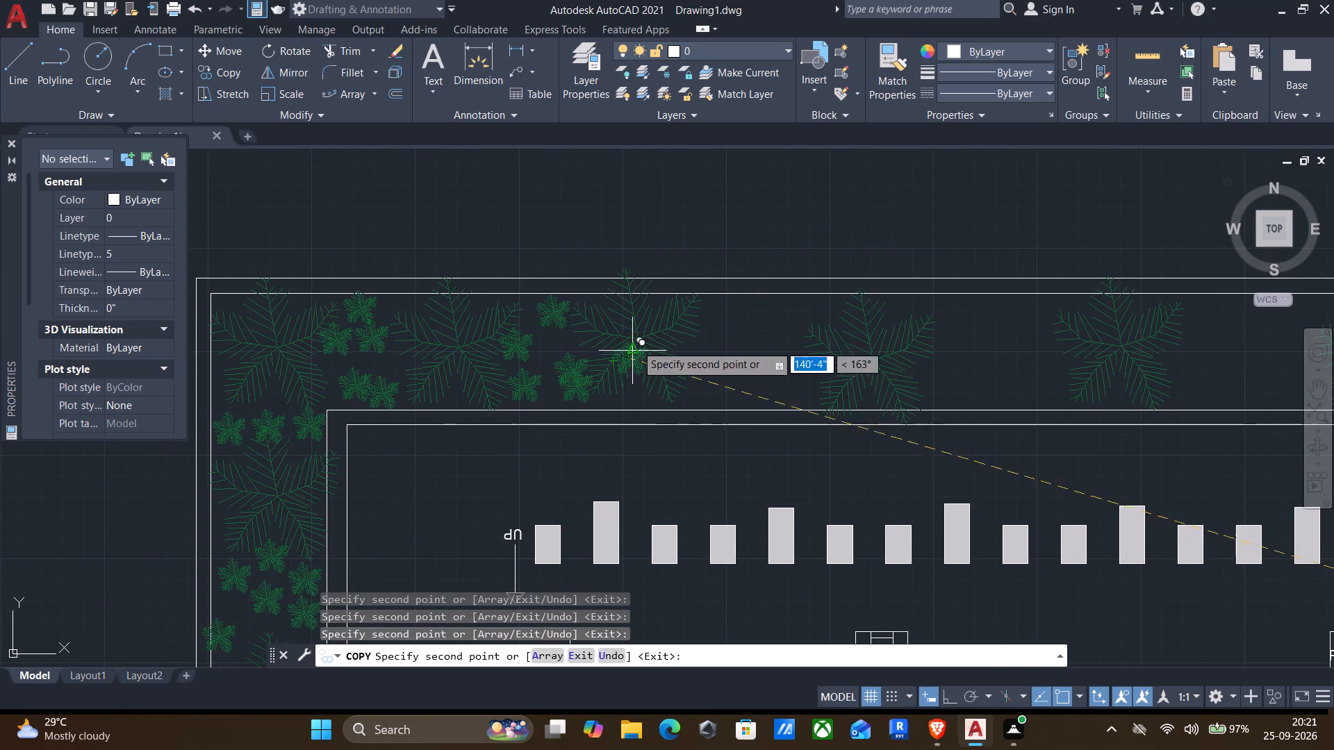
drag(724, 313, 791, 319)
click(815, 318)
drag(774, 318, 759, 344)
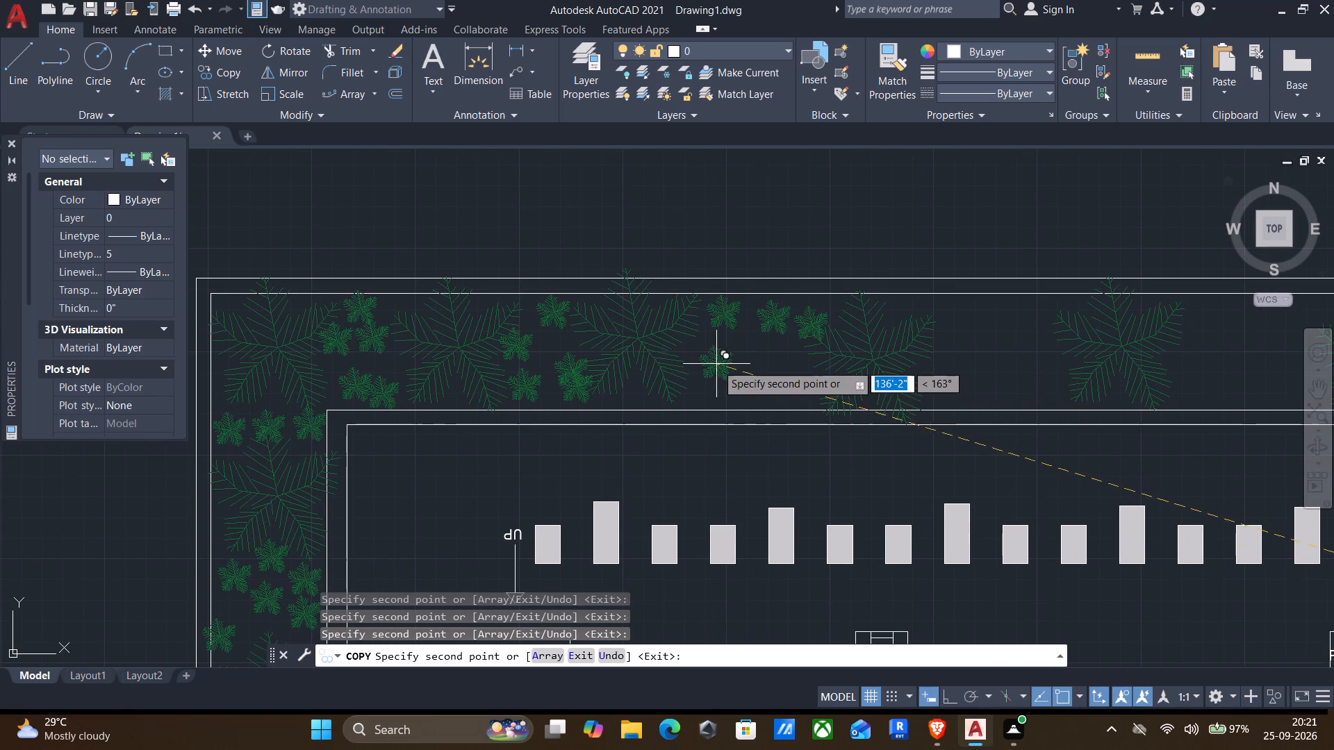
click(716, 364)
drag(723, 399, 732, 398)
click(778, 386)
click(764, 351)
click(755, 367)
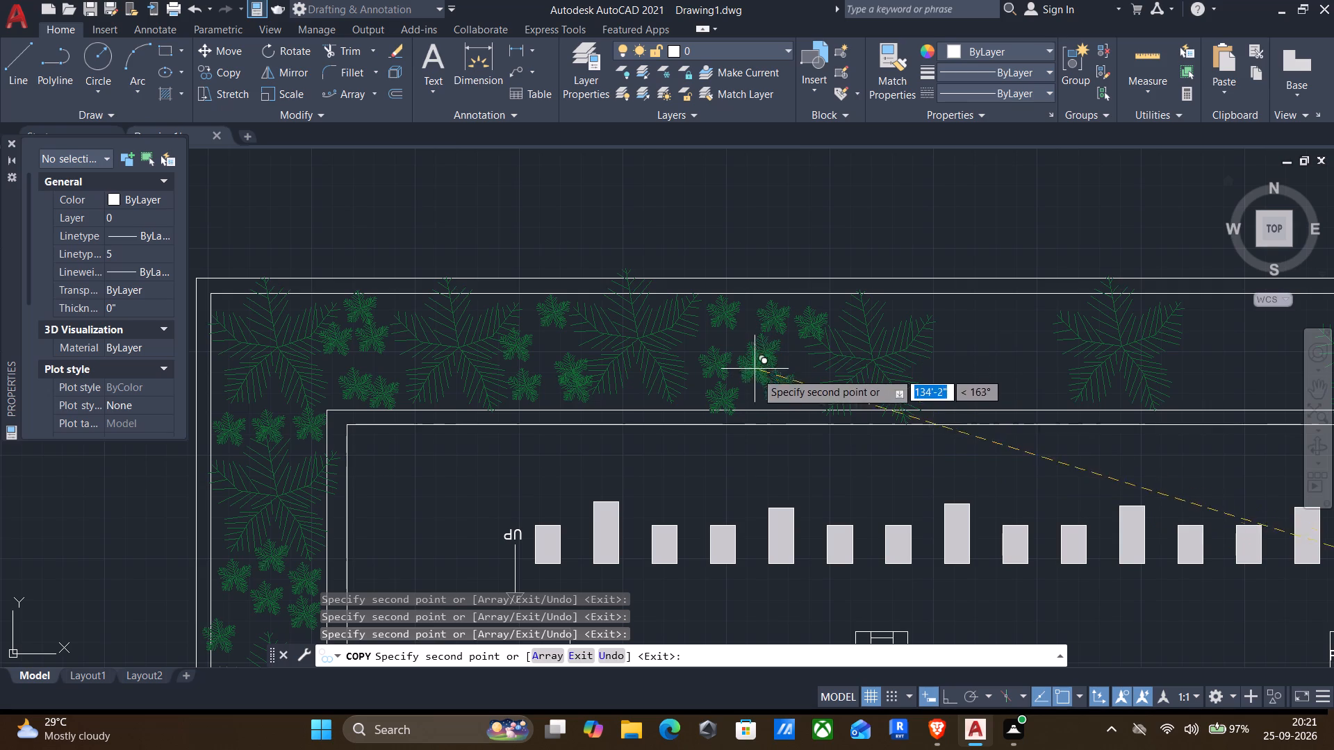
Place six small plant copies in the northern strip between the fourth and fifth large trees from the northwest corner.
drag(955, 320, 975, 319)
click(1041, 318)
click(1031, 374)
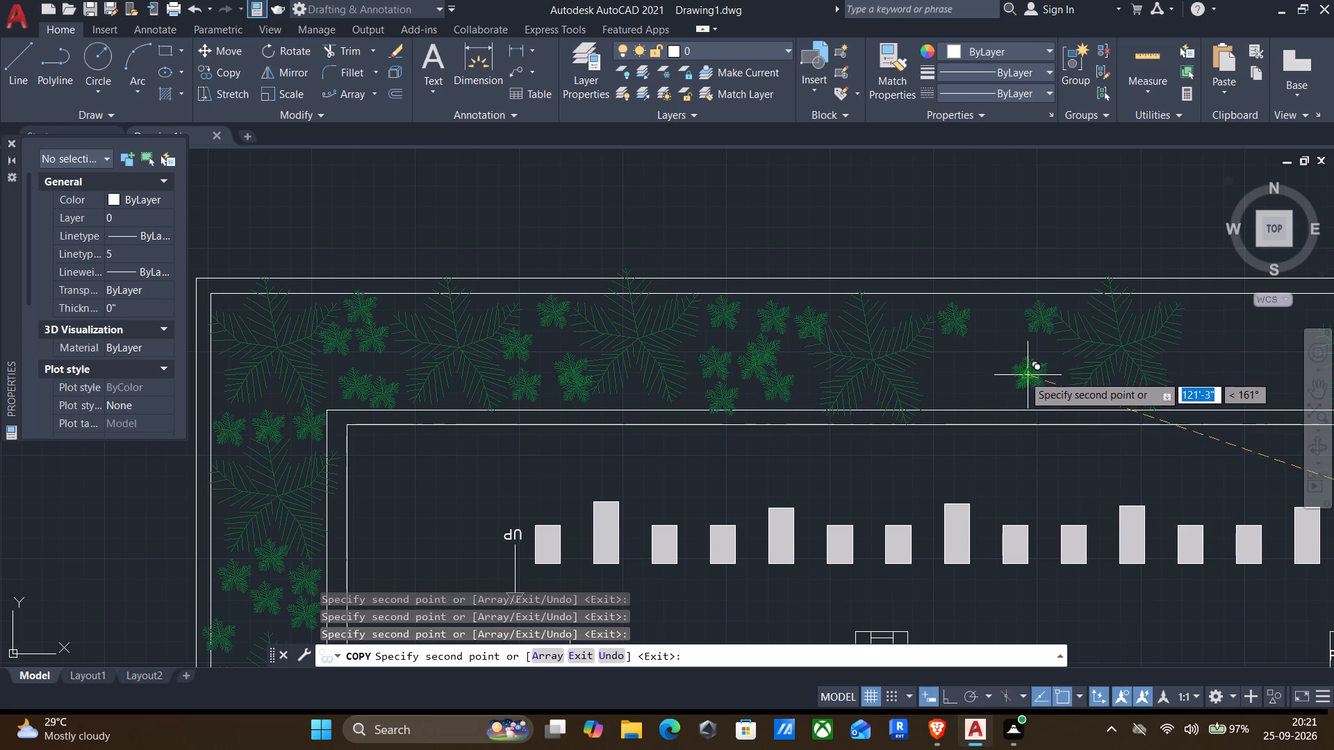
click(971, 396)
drag(983, 365, 991, 350)
click(1001, 319)
Place eight small plant copies in the northern strip between the fifth large tree and the easternmost one.
middle_drag(980, 397, 668, 401)
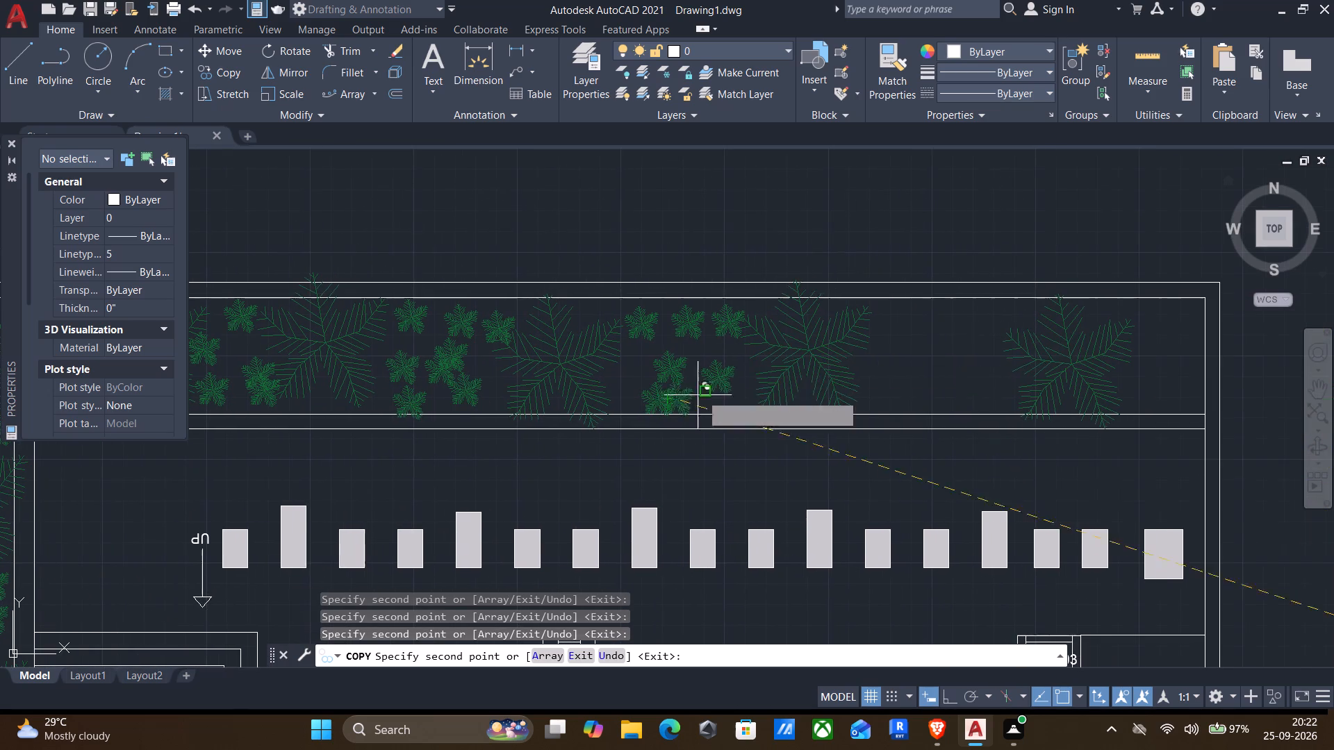
drag(888, 315, 896, 308)
click(989, 293)
click(1005, 341)
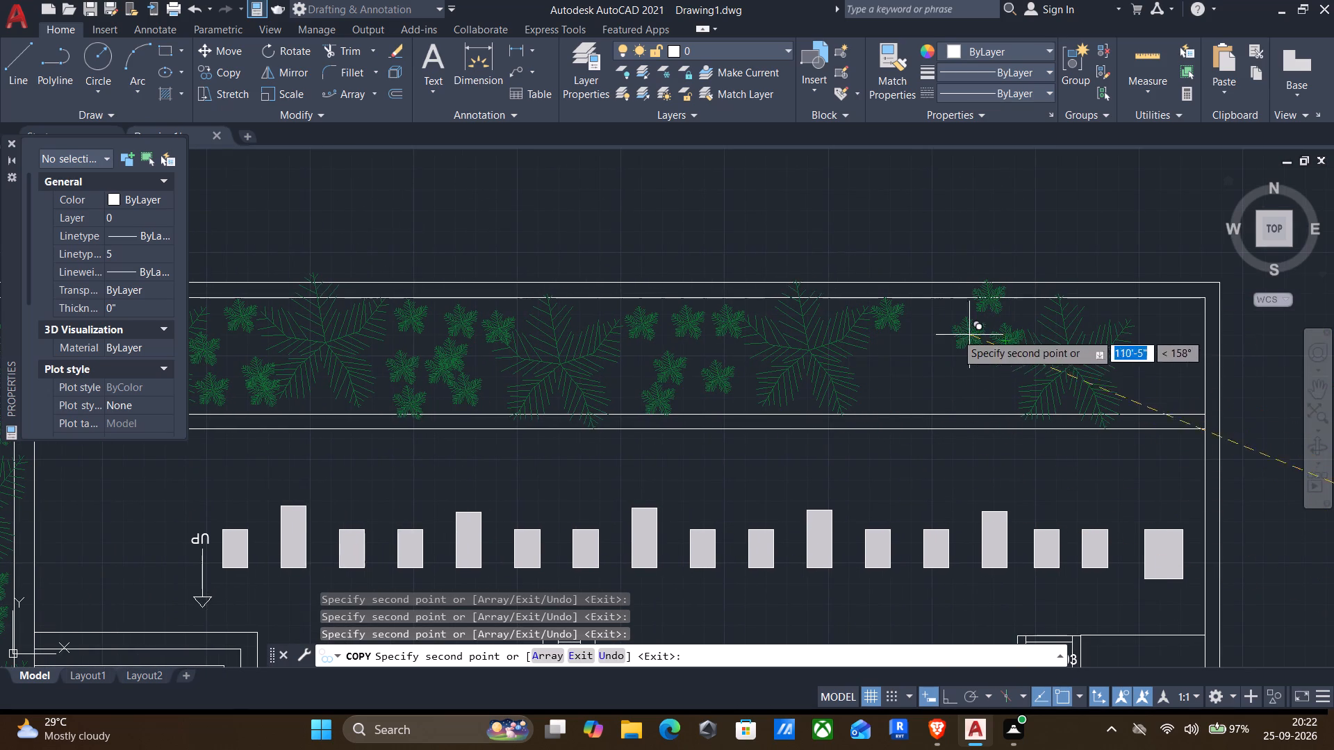
drag(912, 331, 911, 338)
click(890, 392)
click(978, 403)
drag(967, 356, 954, 356)
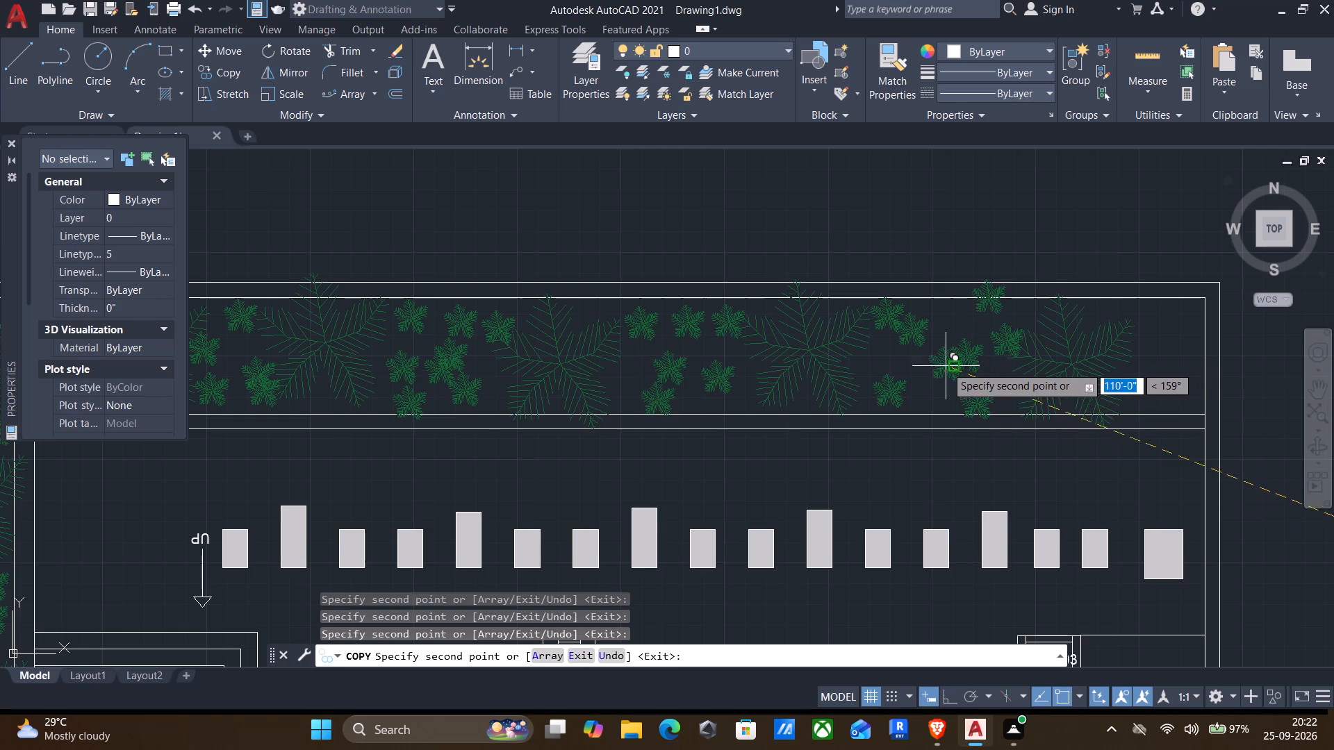
drag(944, 381, 941, 390)
Place five small plant copies in the northern strip between the easternmost large tree and the strip's east end, finishing the copy.
click(1135, 317)
click(1177, 323)
click(1187, 382)
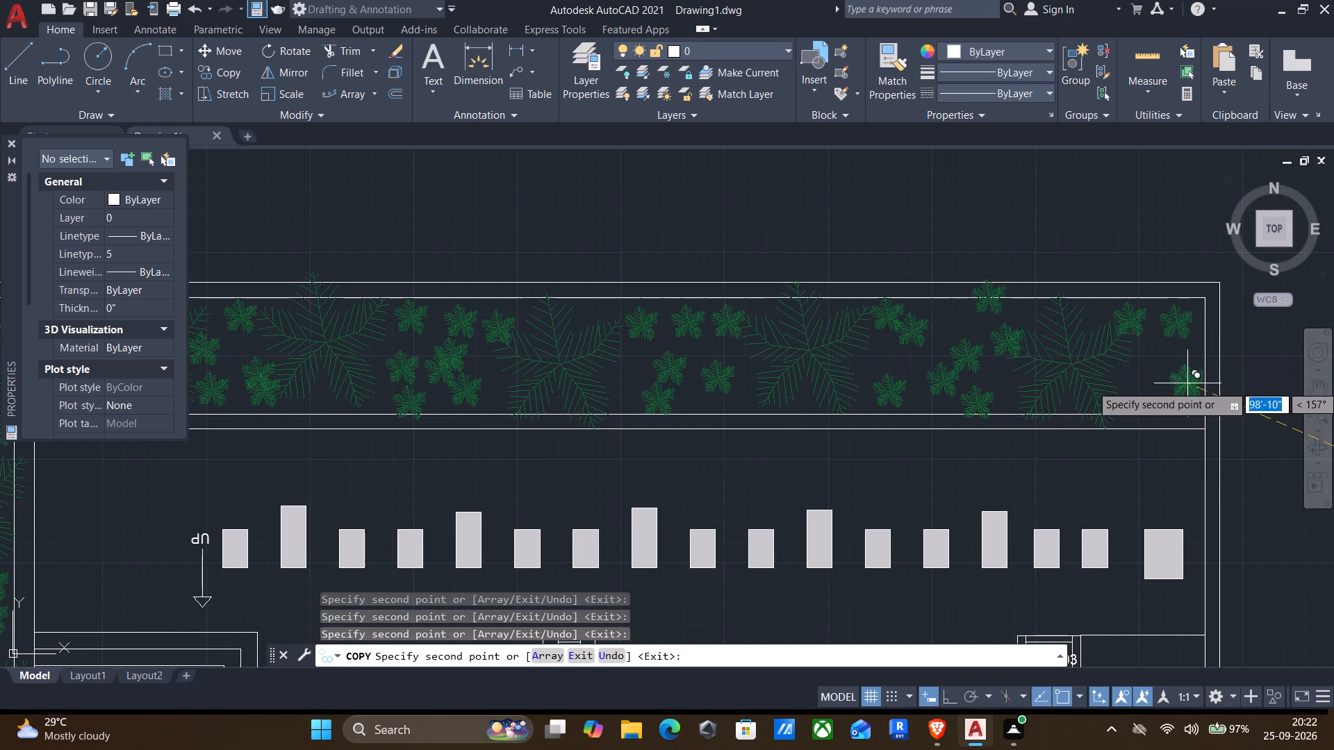
click(1132, 396)
click(1146, 363)
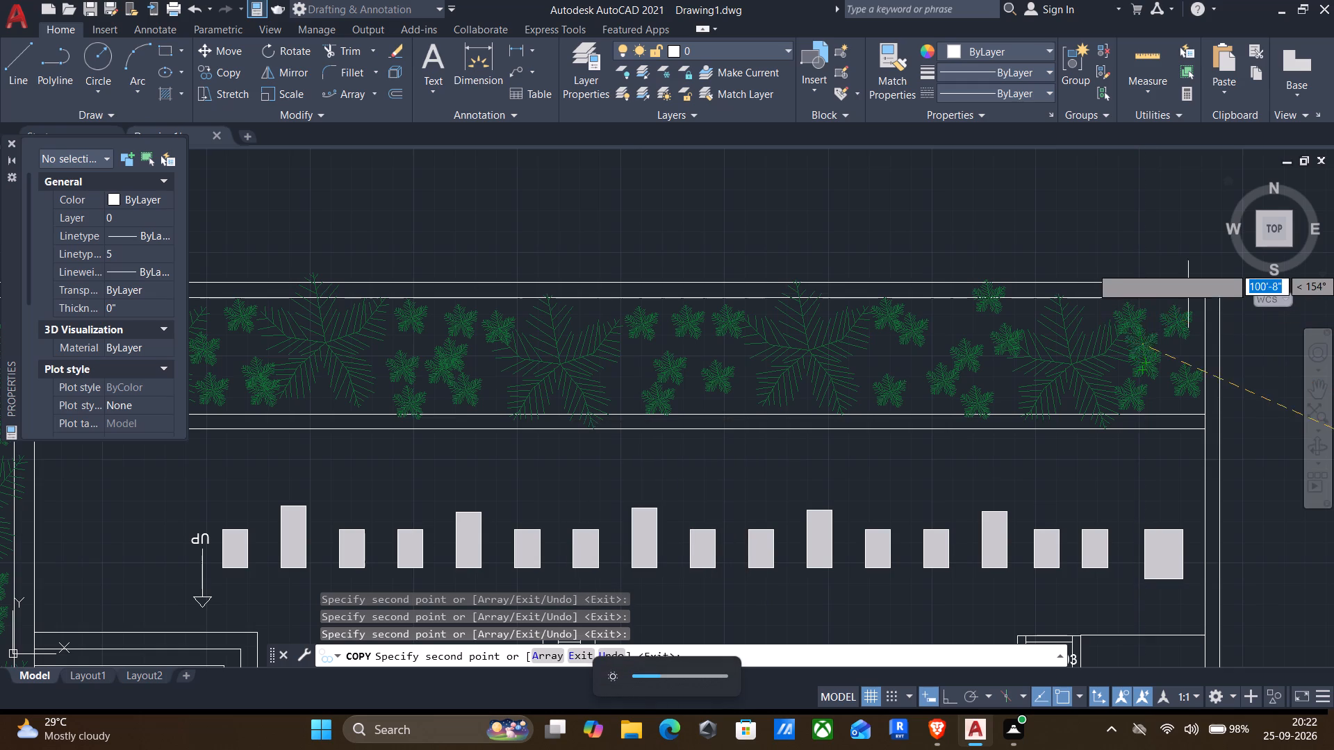
scroll(1262, 258, down, 2)
middle_drag(1185, 340, 1111, 290)
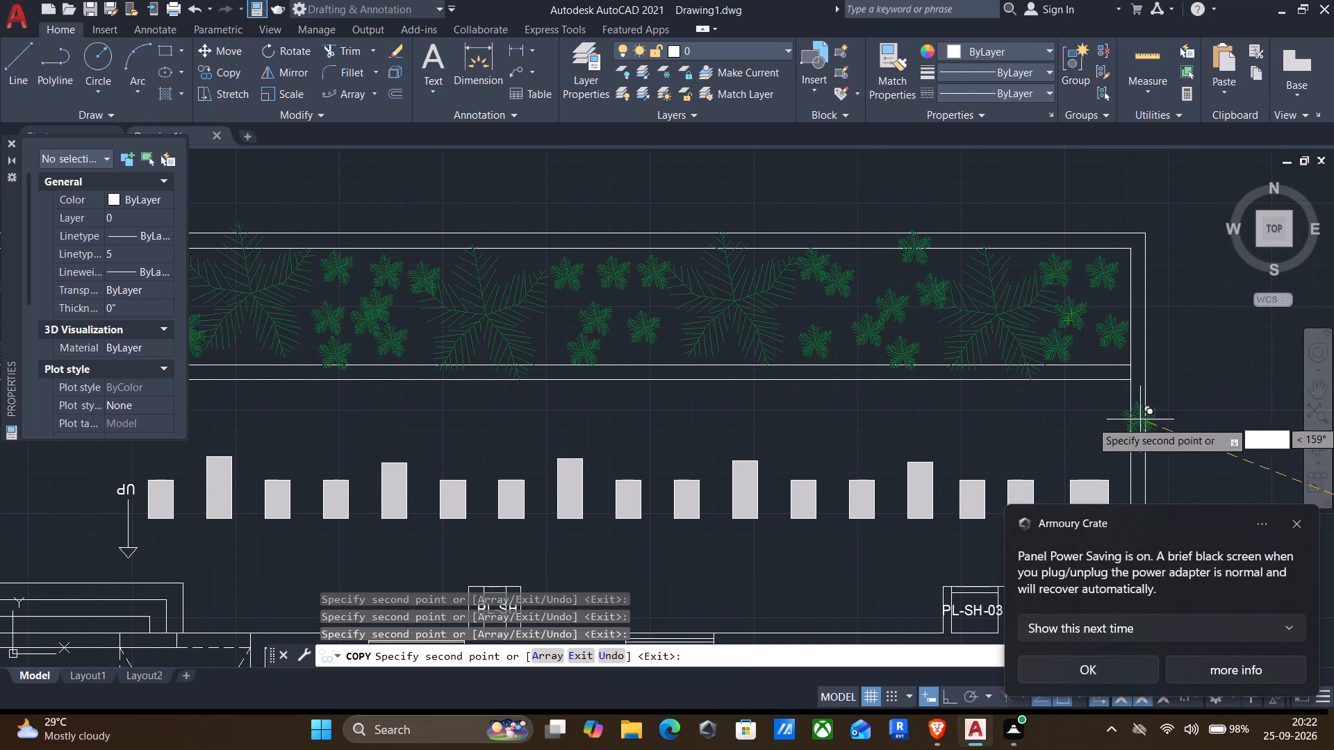
key(Return)
scroll(1173, 444, down, 2)
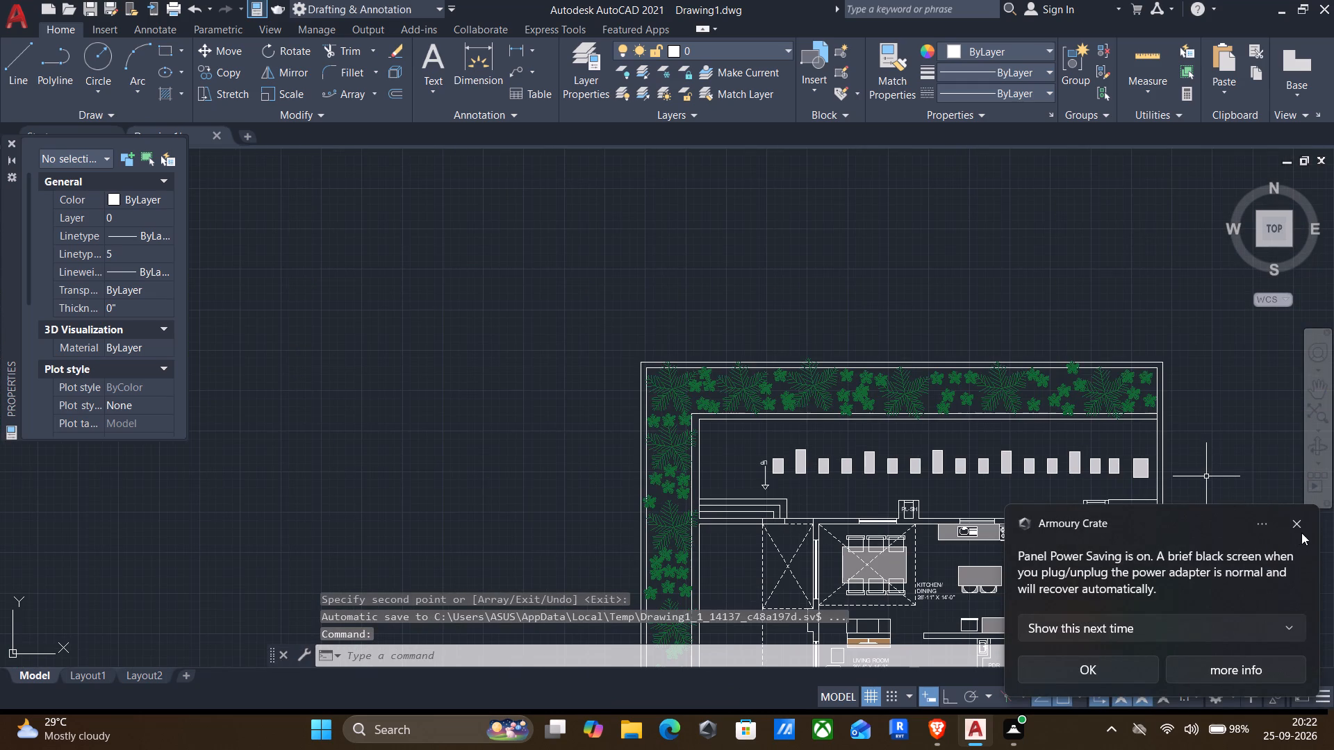
click(1301, 527)
Fill the northern yard around the stepping stones with a solid hatch in green 19,155,72.
middle_drag(1007, 417, 798, 292)
scroll(825, 350, down, 2)
middle_drag(923, 478, 920, 478)
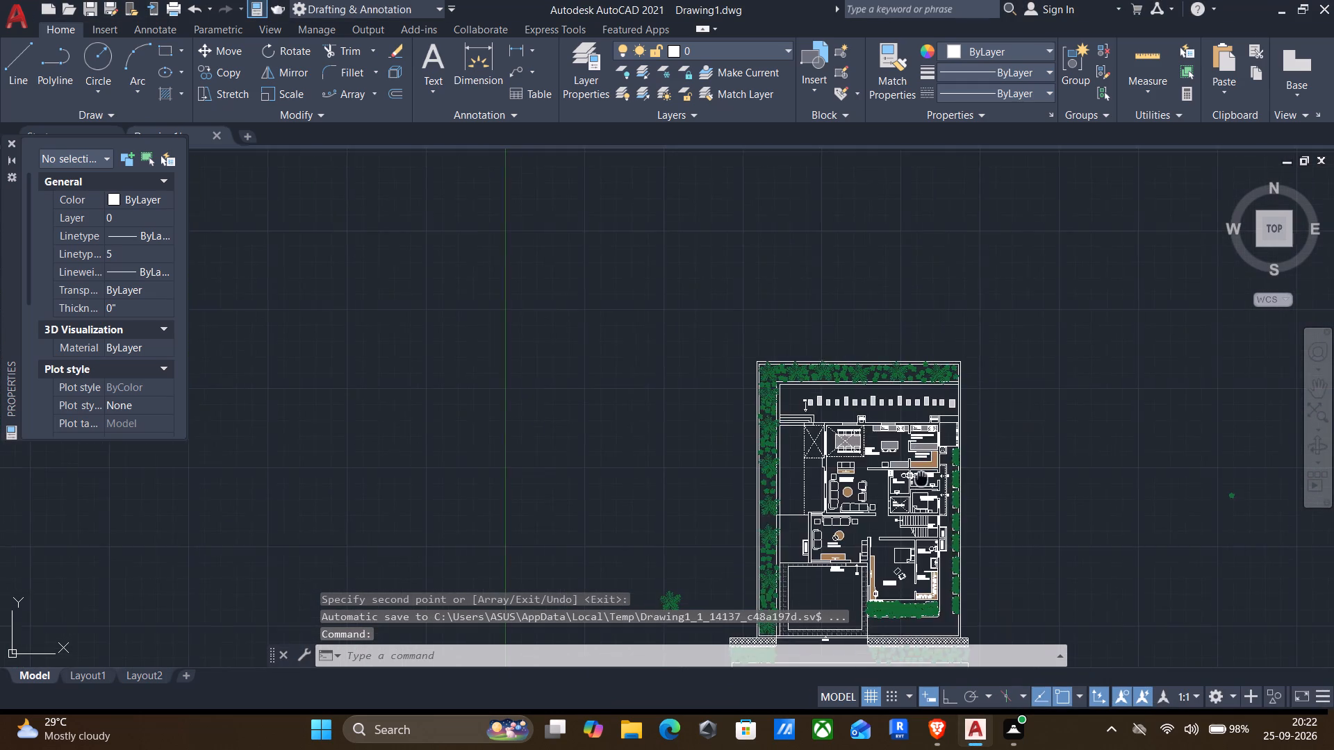
middle_drag(920, 478, 663, 303)
scroll(554, 419, up, 2)
middle_drag(557, 422, 600, 475)
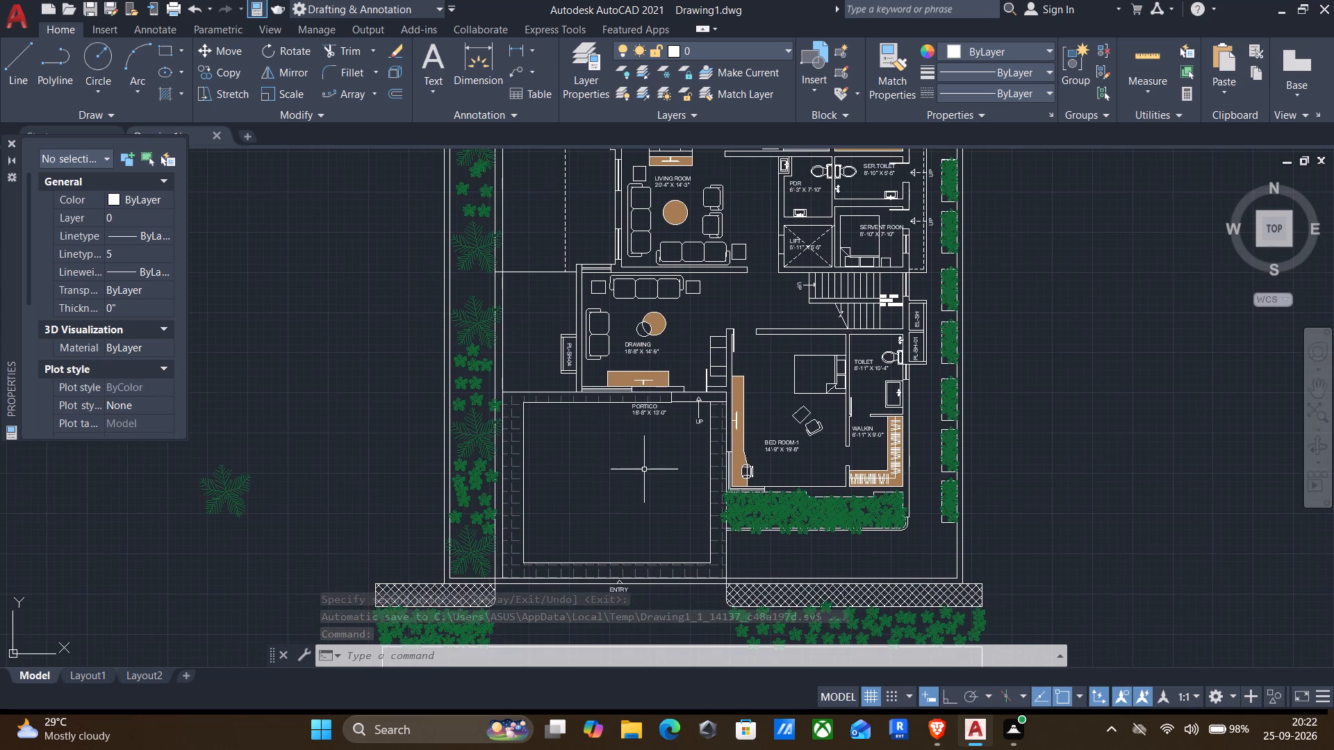
key(h)
key(Return)
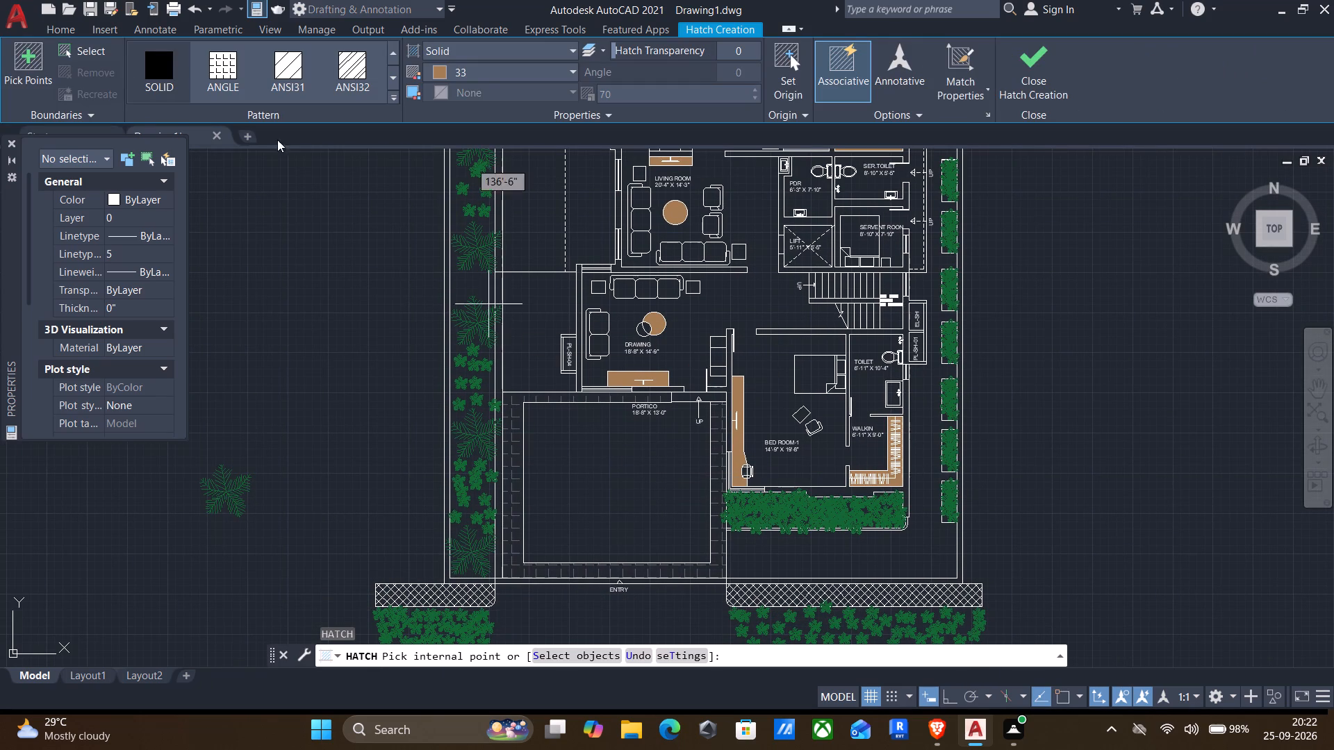
click(502, 81)
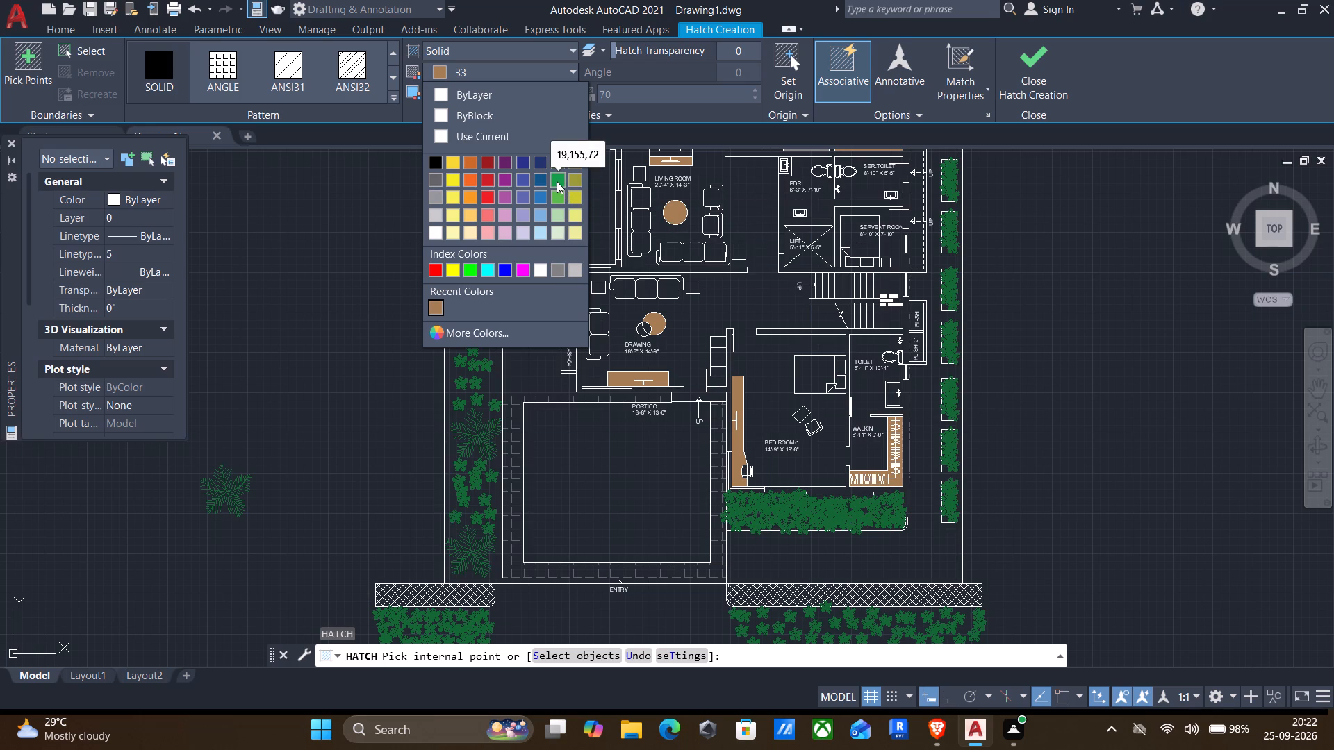
click(557, 181)
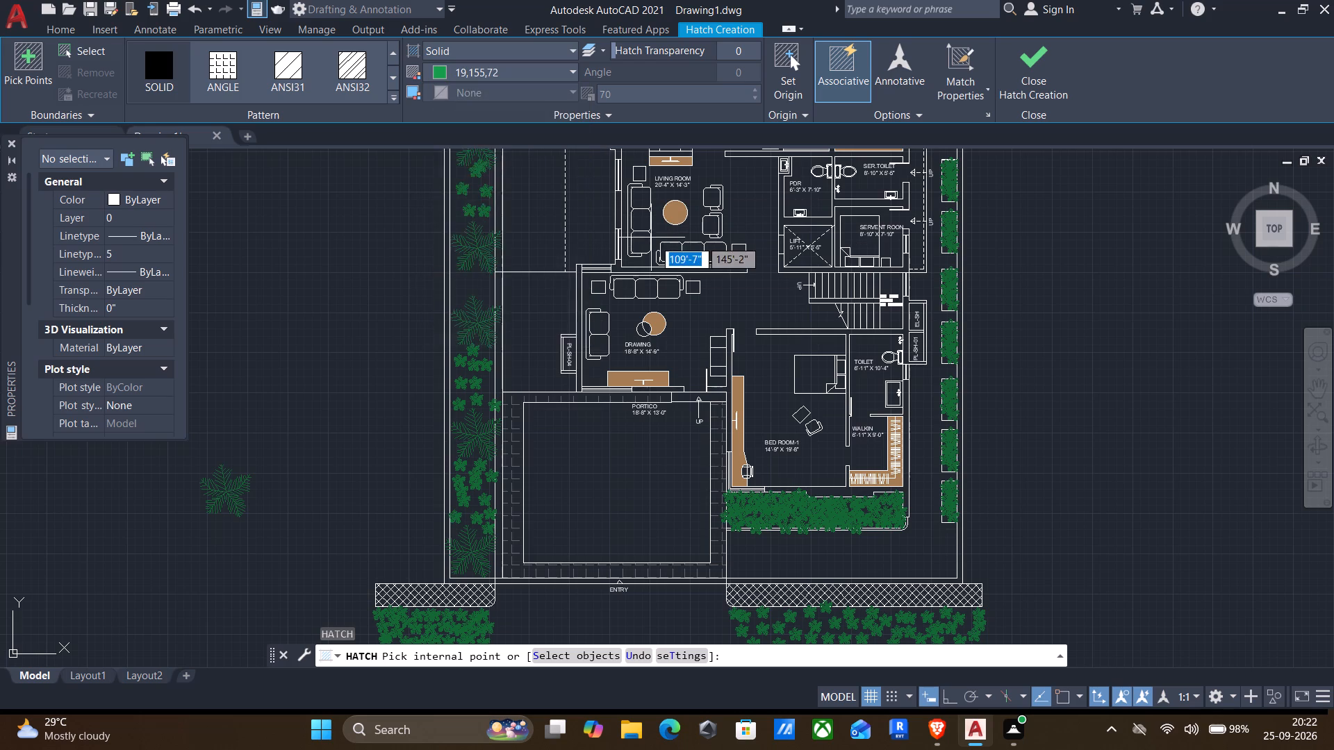
scroll(657, 241, down, 1)
middle_drag(660, 245, 673, 485)
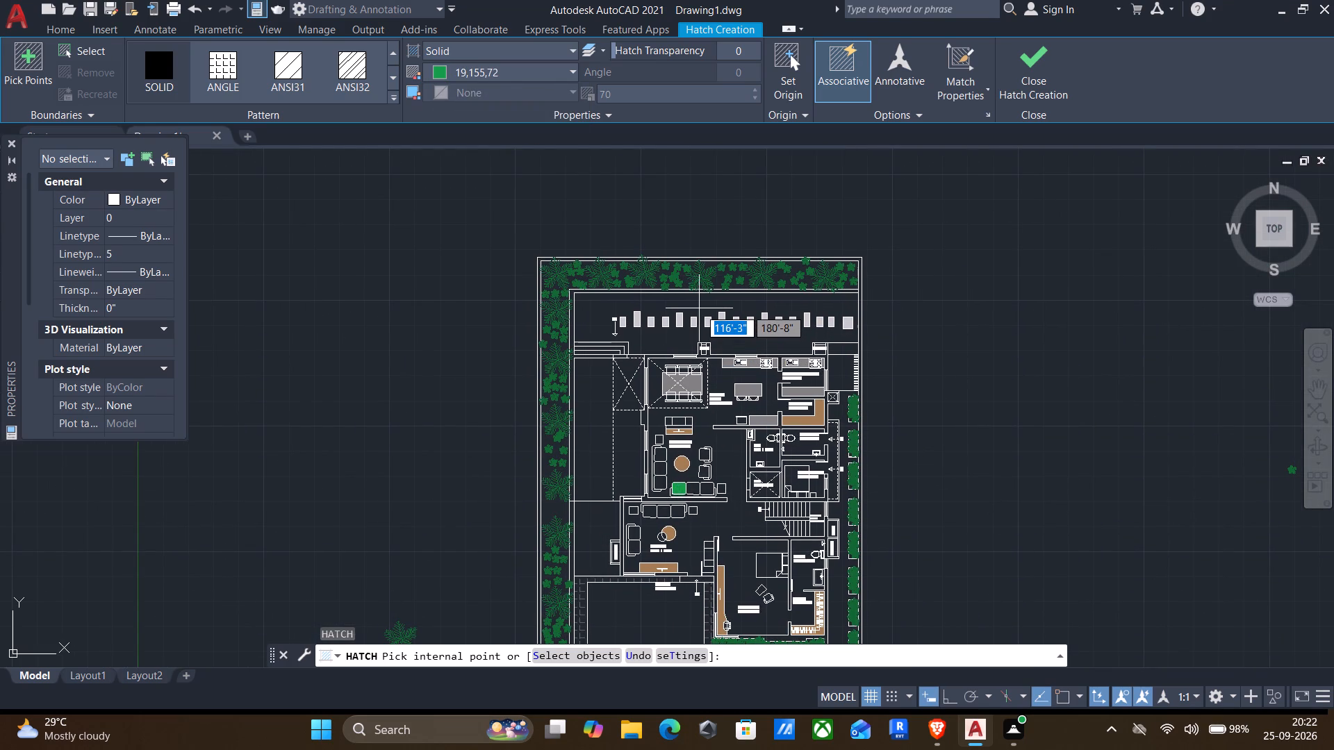
click(699, 308)
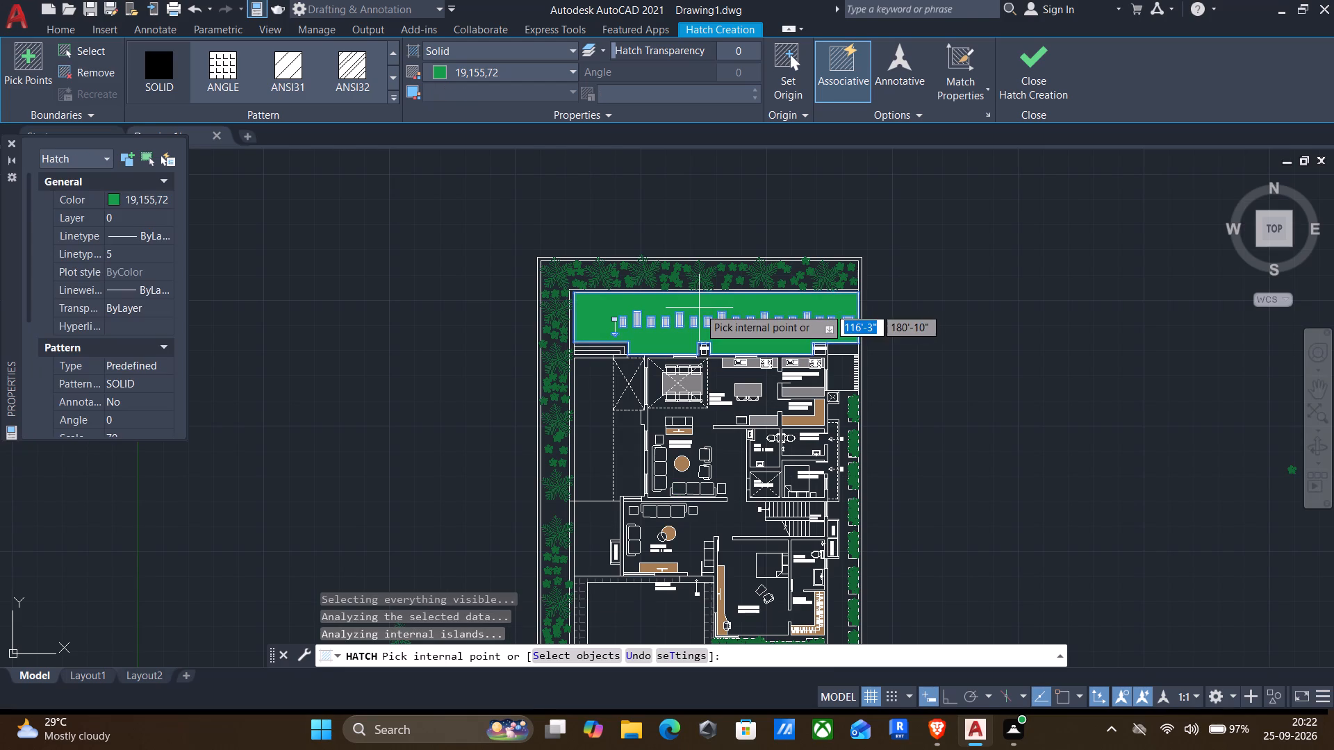
middle_drag(728, 340, 797, 347)
key(Return)
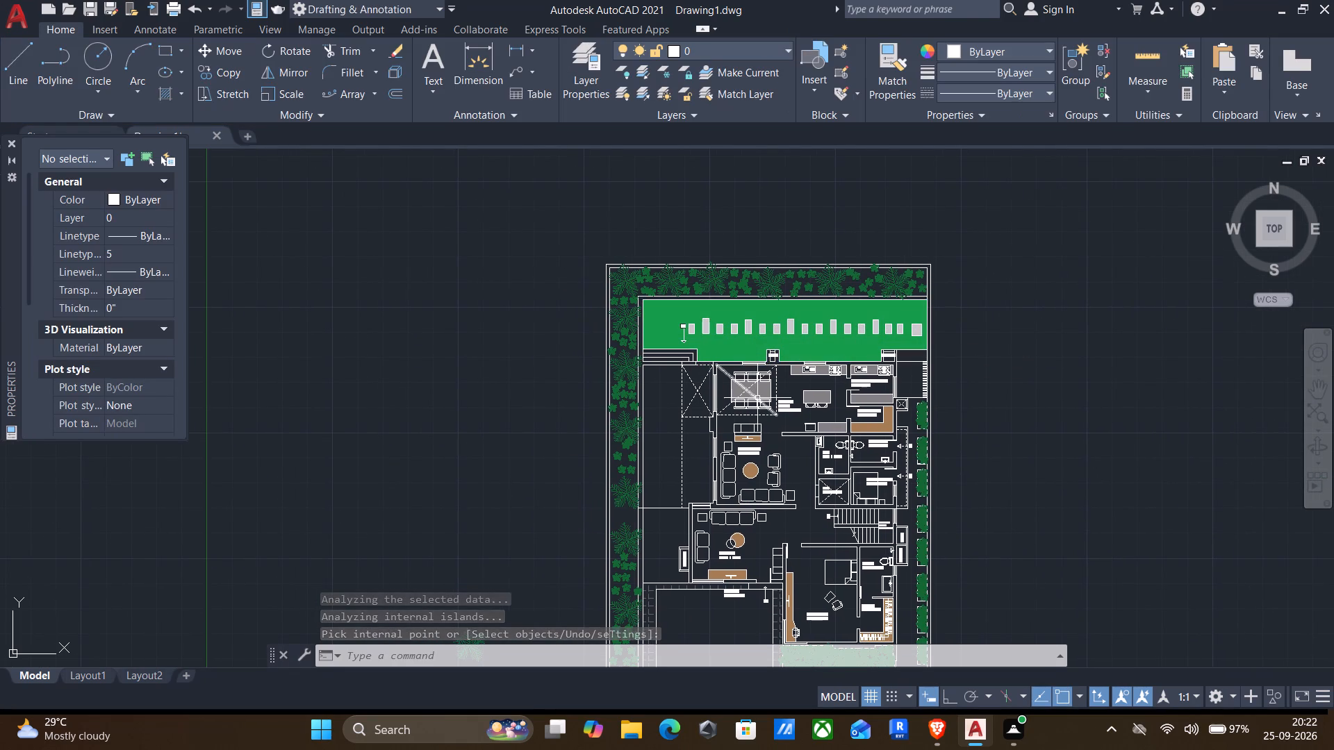
Start another solid hatch and open the true-colour selection for its colour.
key(h)
key(Return)
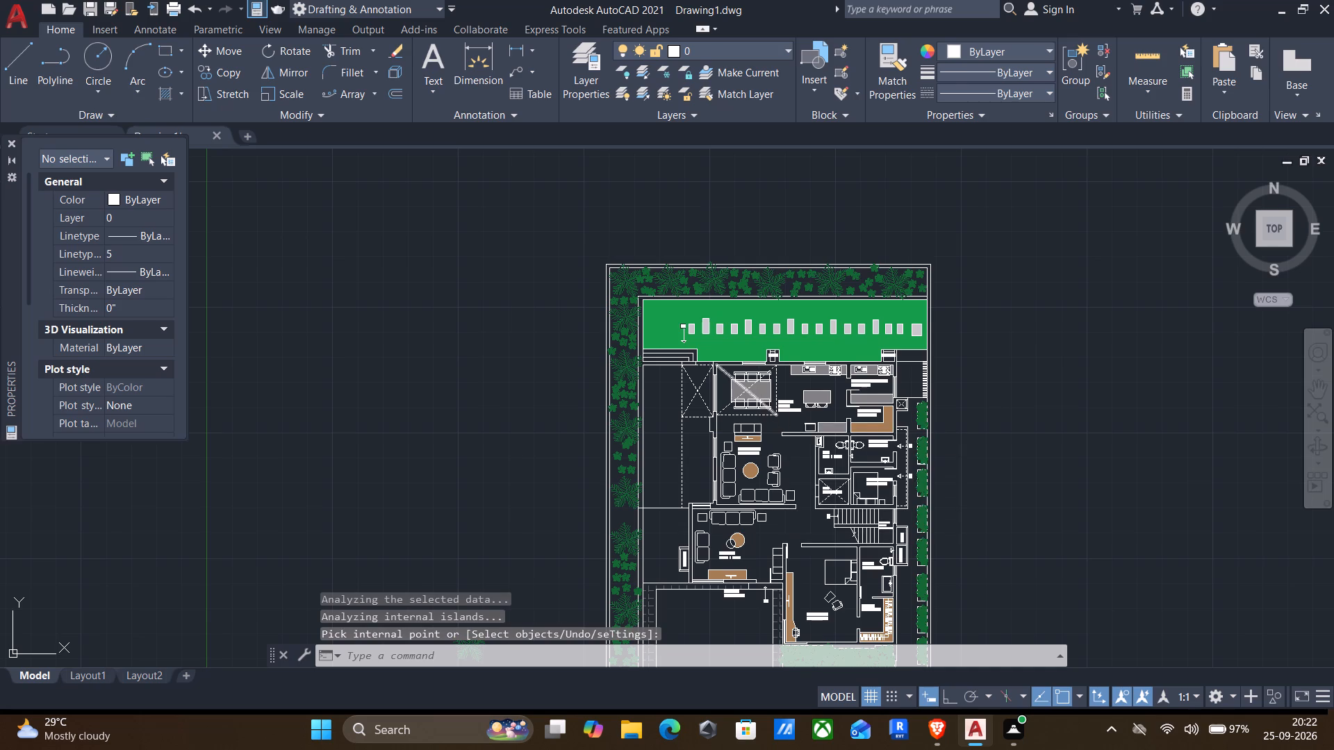
click(471, 65)
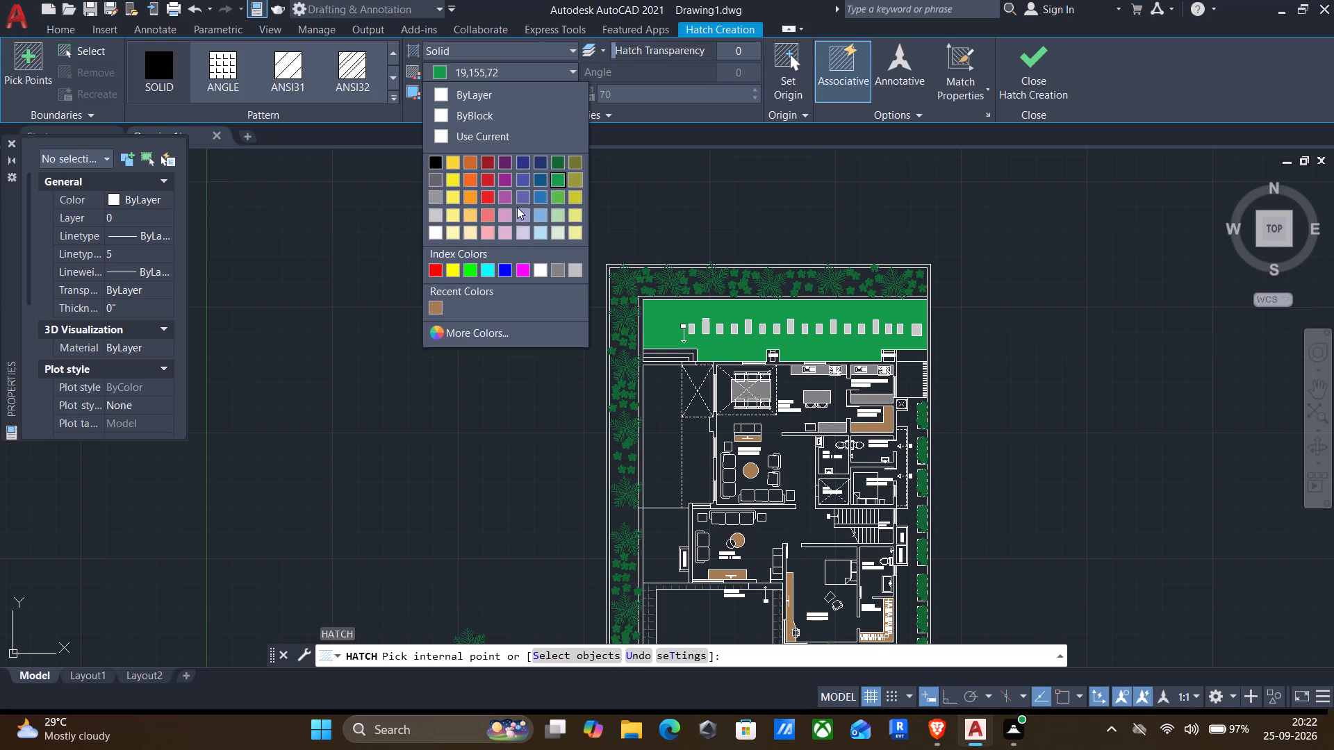
click(447, 333)
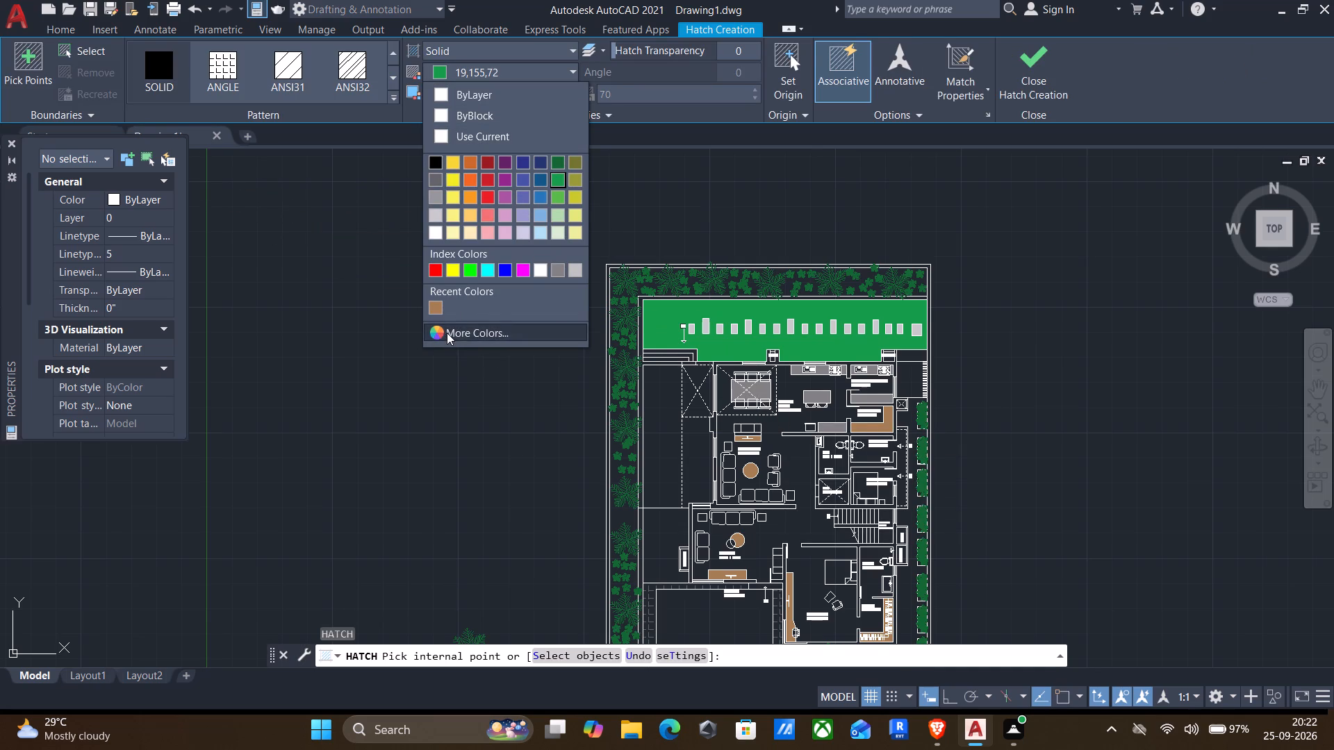
click(819, 197)
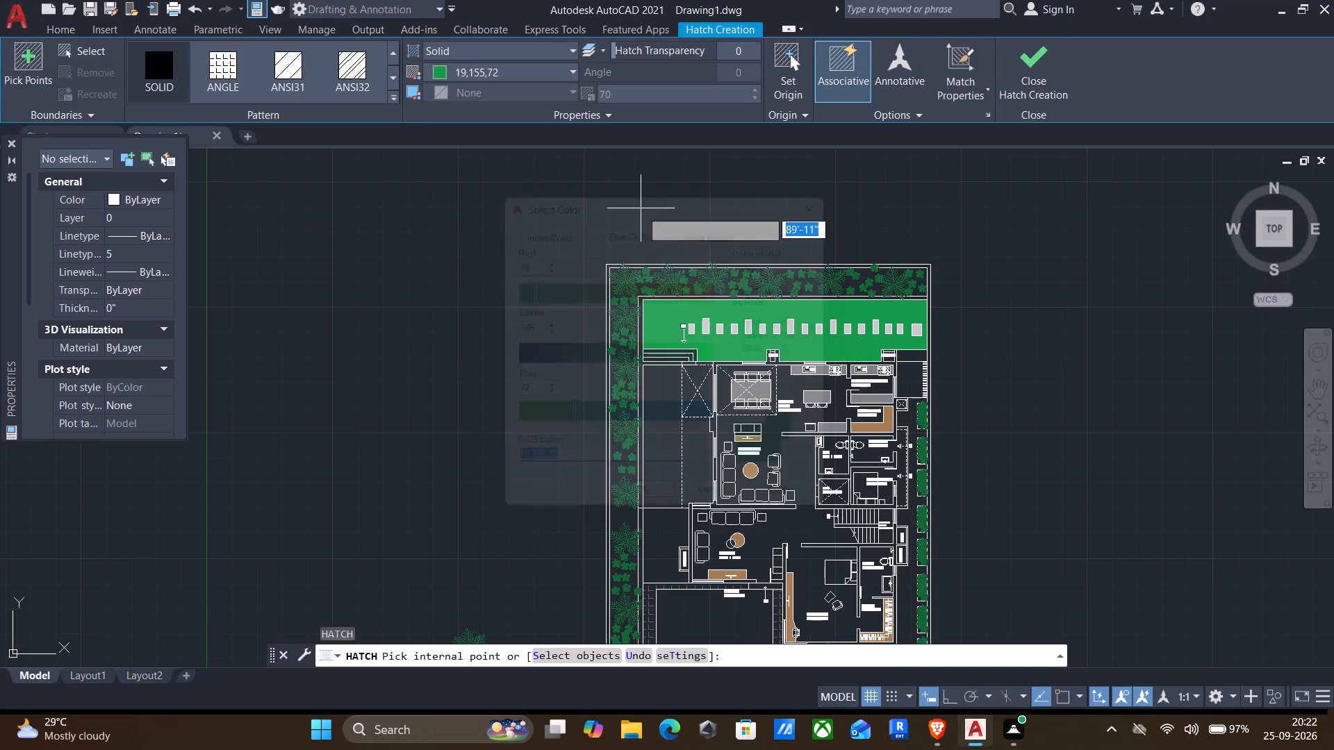
click(465, 67)
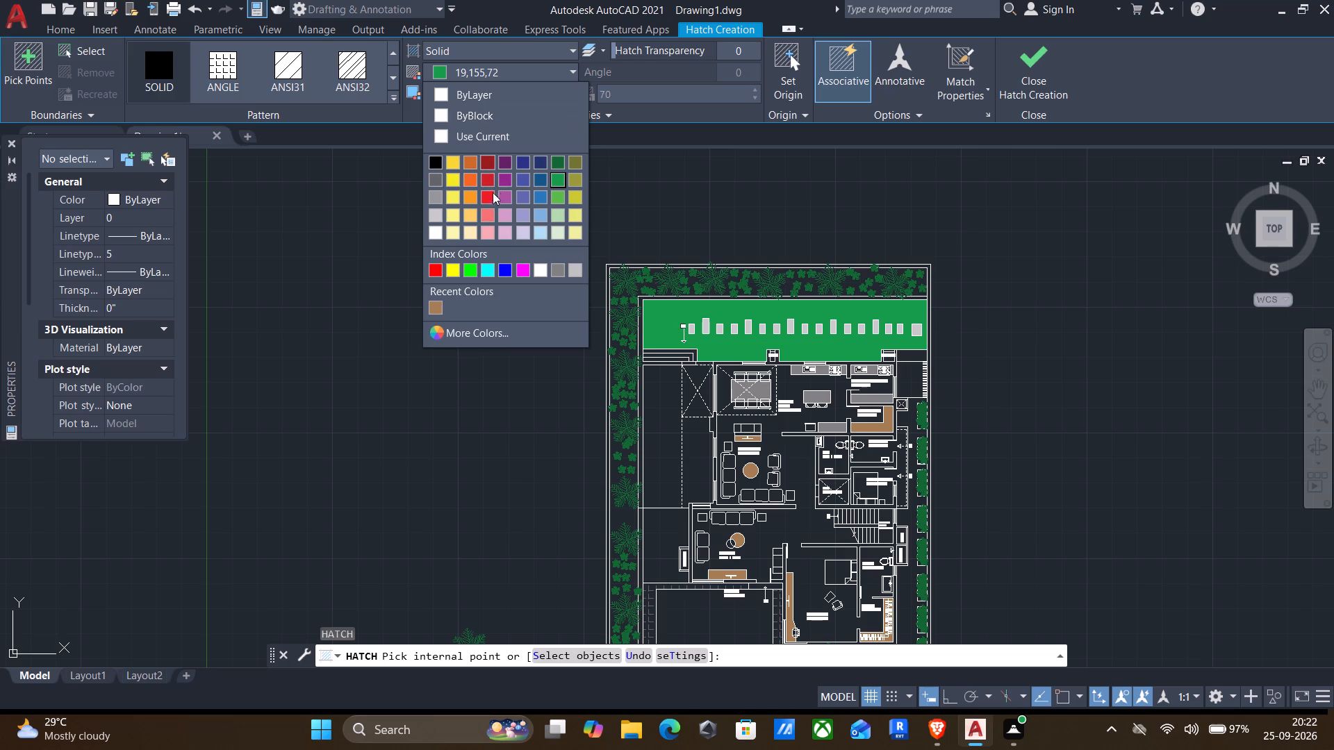
click(450, 329)
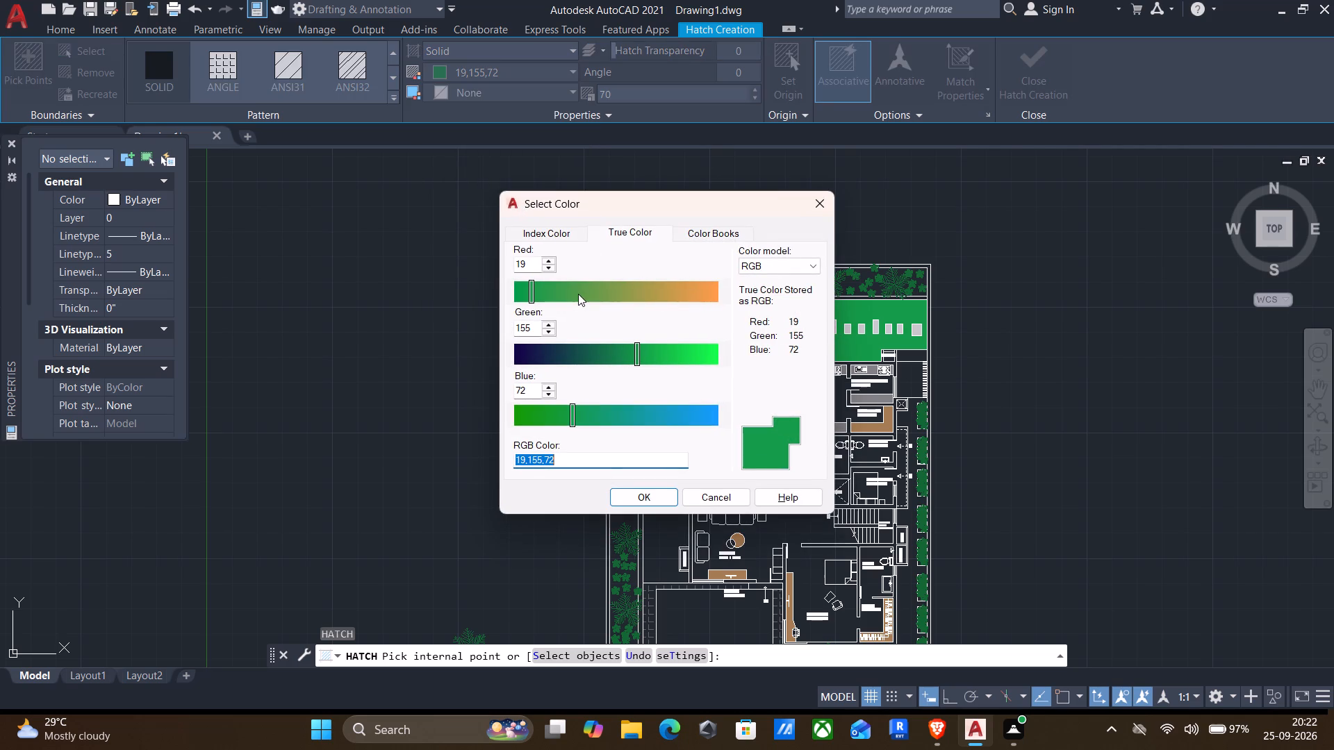
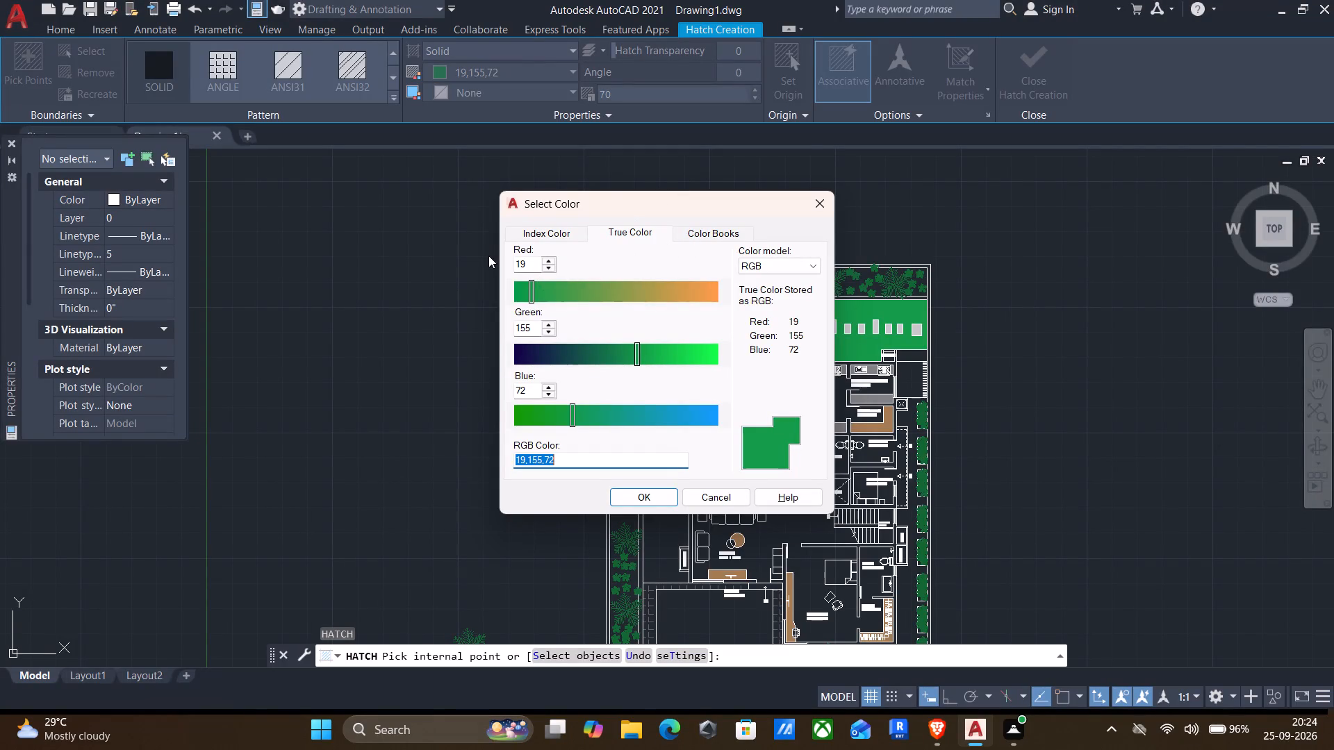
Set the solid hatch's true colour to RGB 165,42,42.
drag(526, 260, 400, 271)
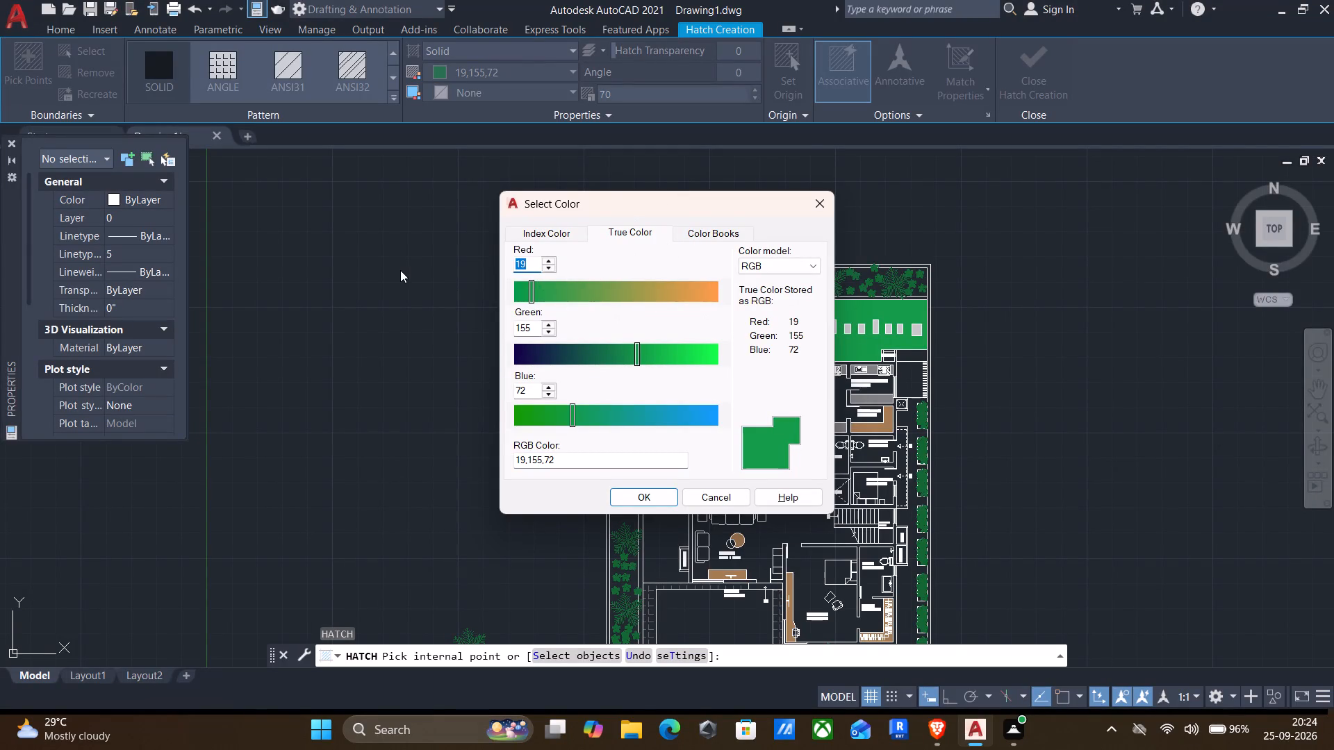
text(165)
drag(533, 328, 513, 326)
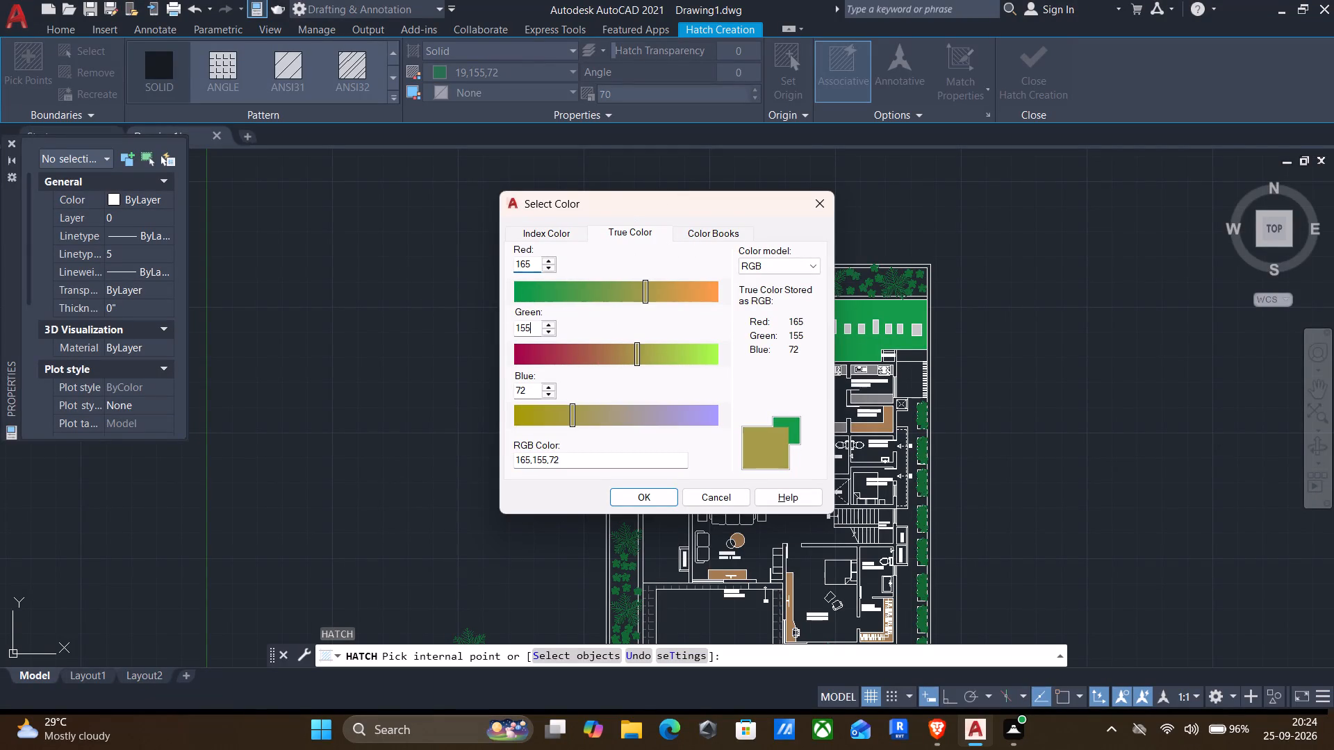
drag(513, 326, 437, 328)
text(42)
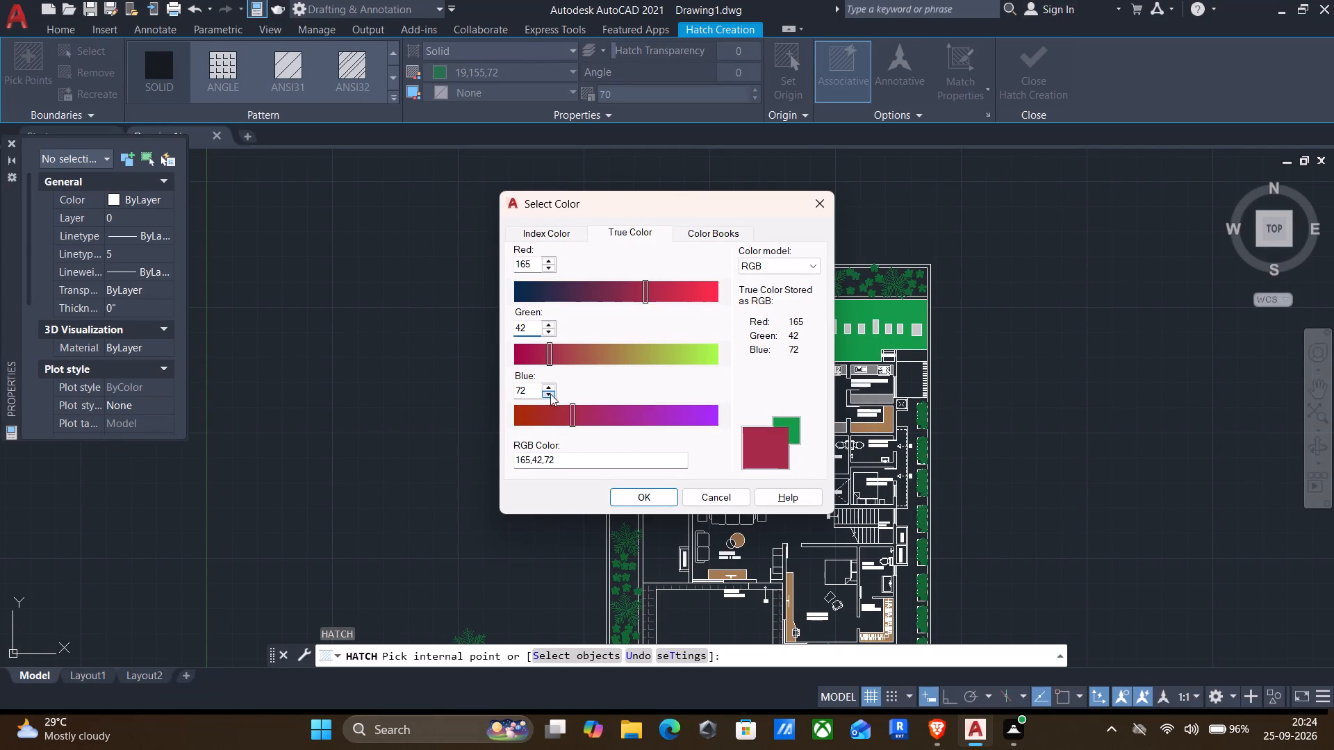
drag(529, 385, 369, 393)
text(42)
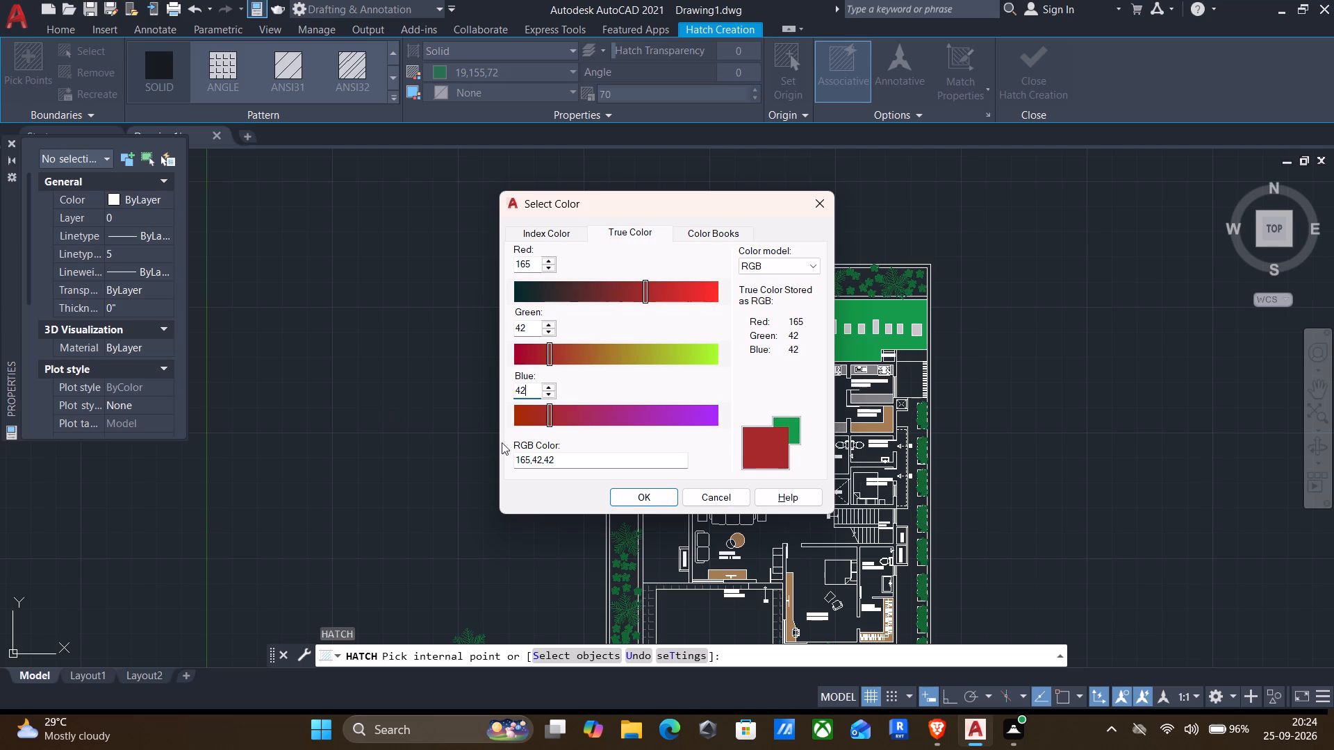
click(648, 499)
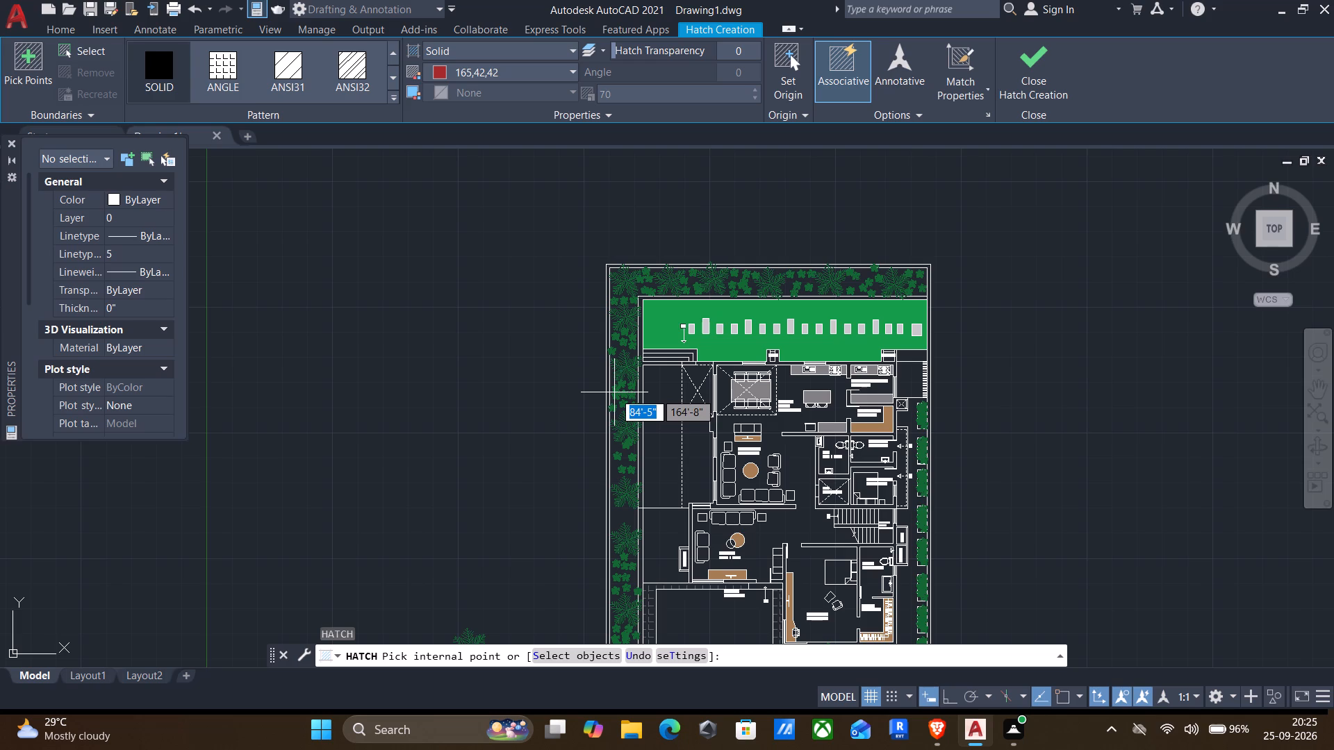
Set the solid hatch's true colour to brown RGB 82,57,47.
click(525, 69)
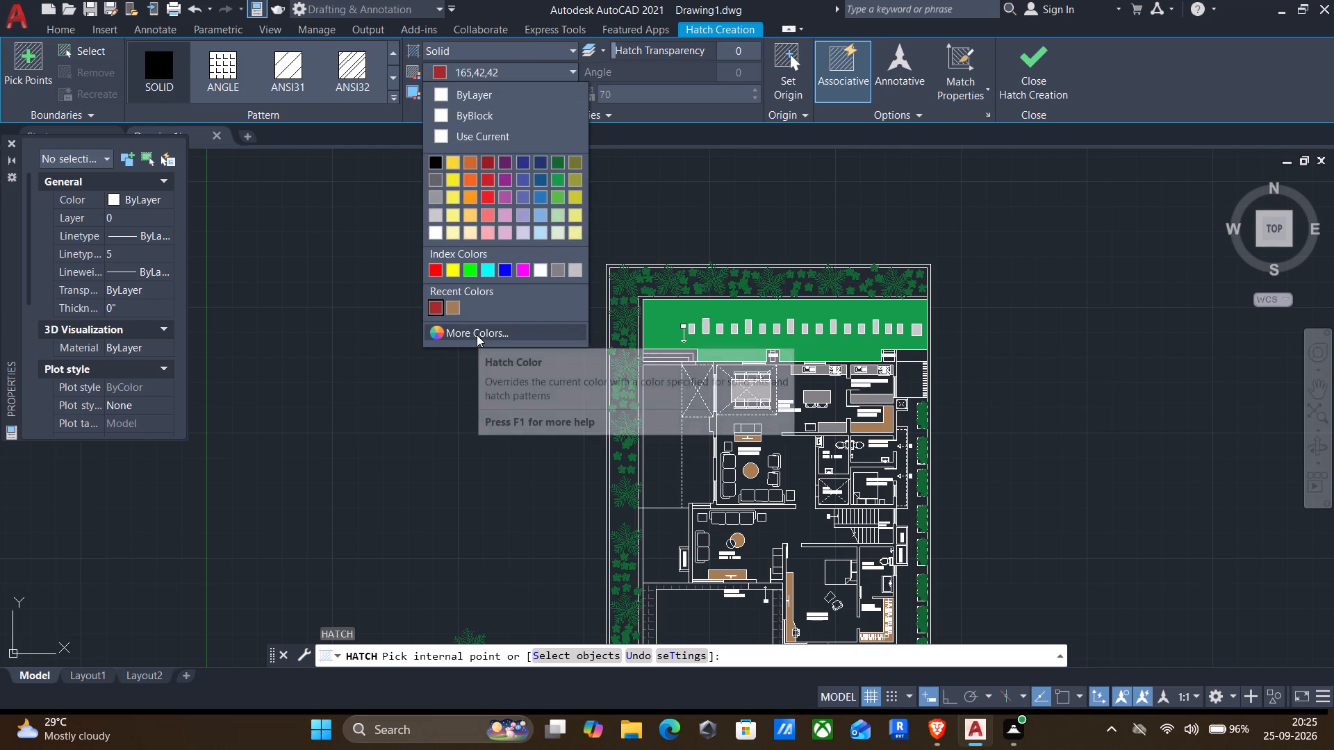
click(477, 335)
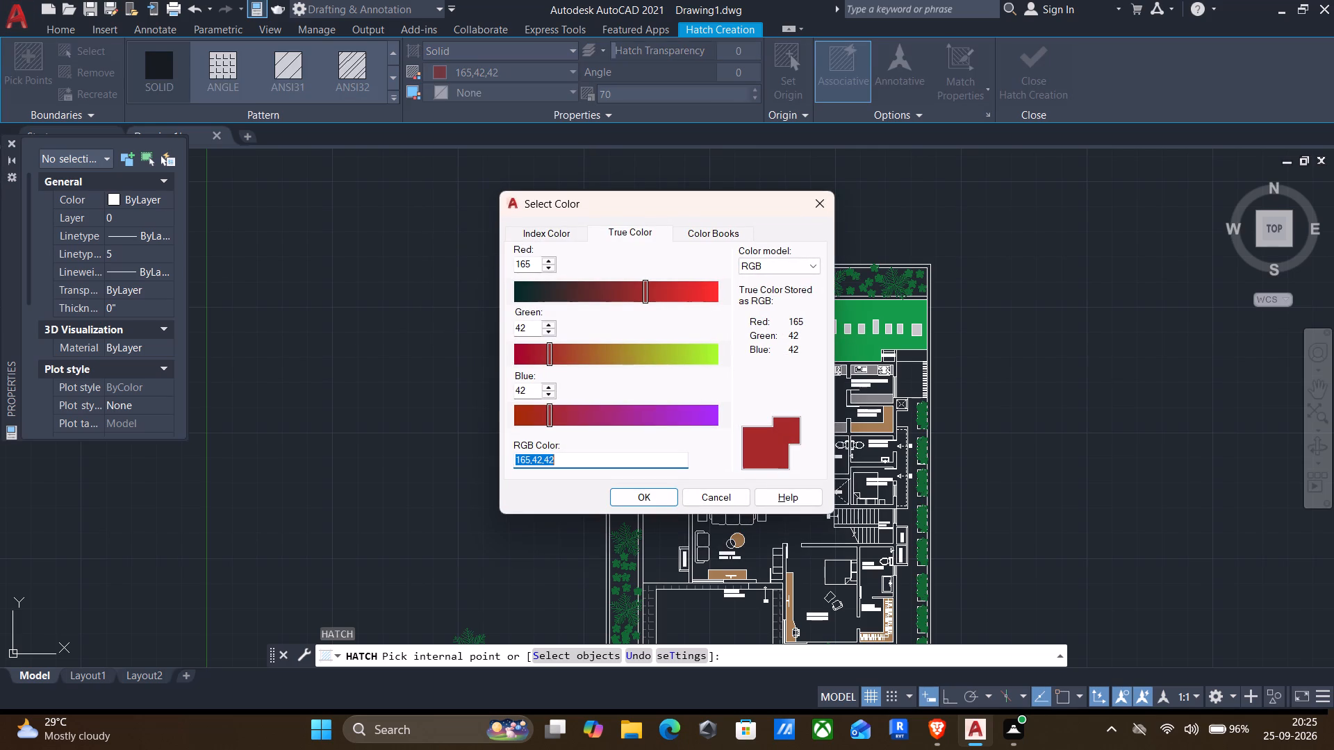
drag(536, 260, 422, 276)
text(82)
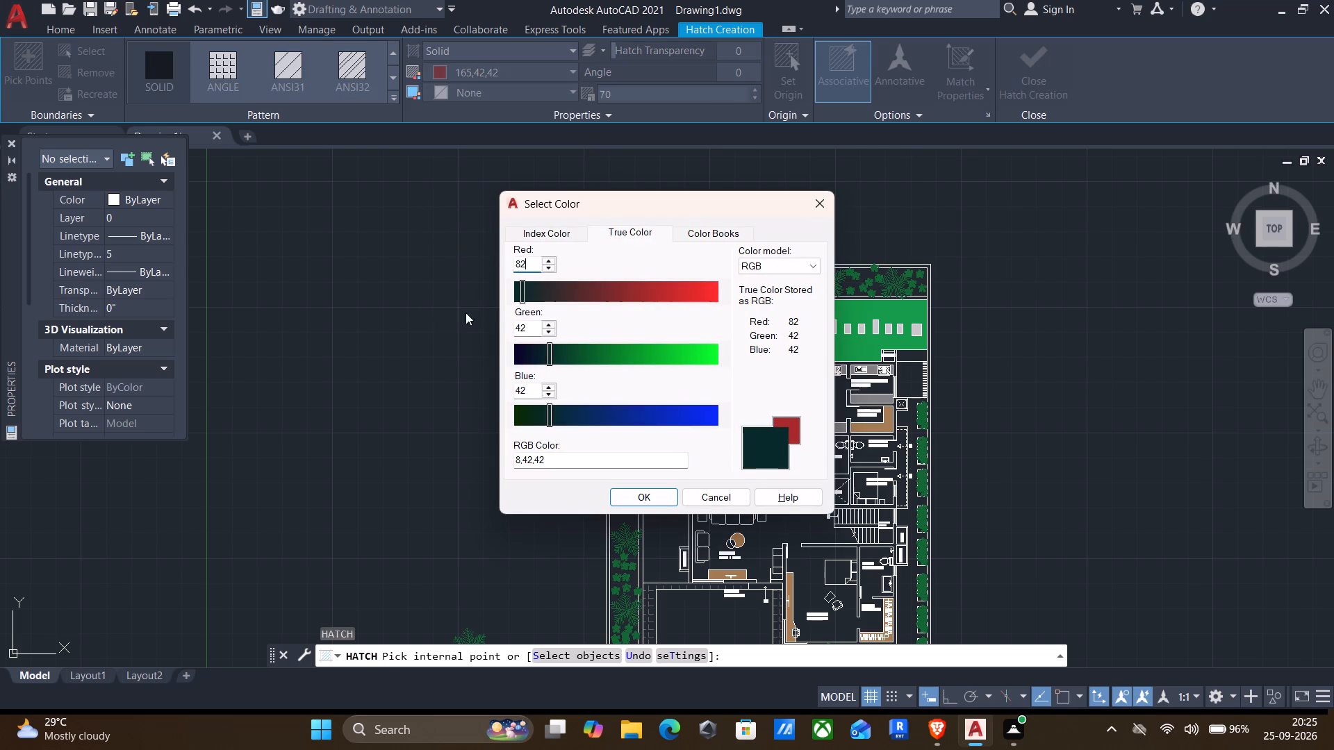
drag(531, 323, 413, 337)
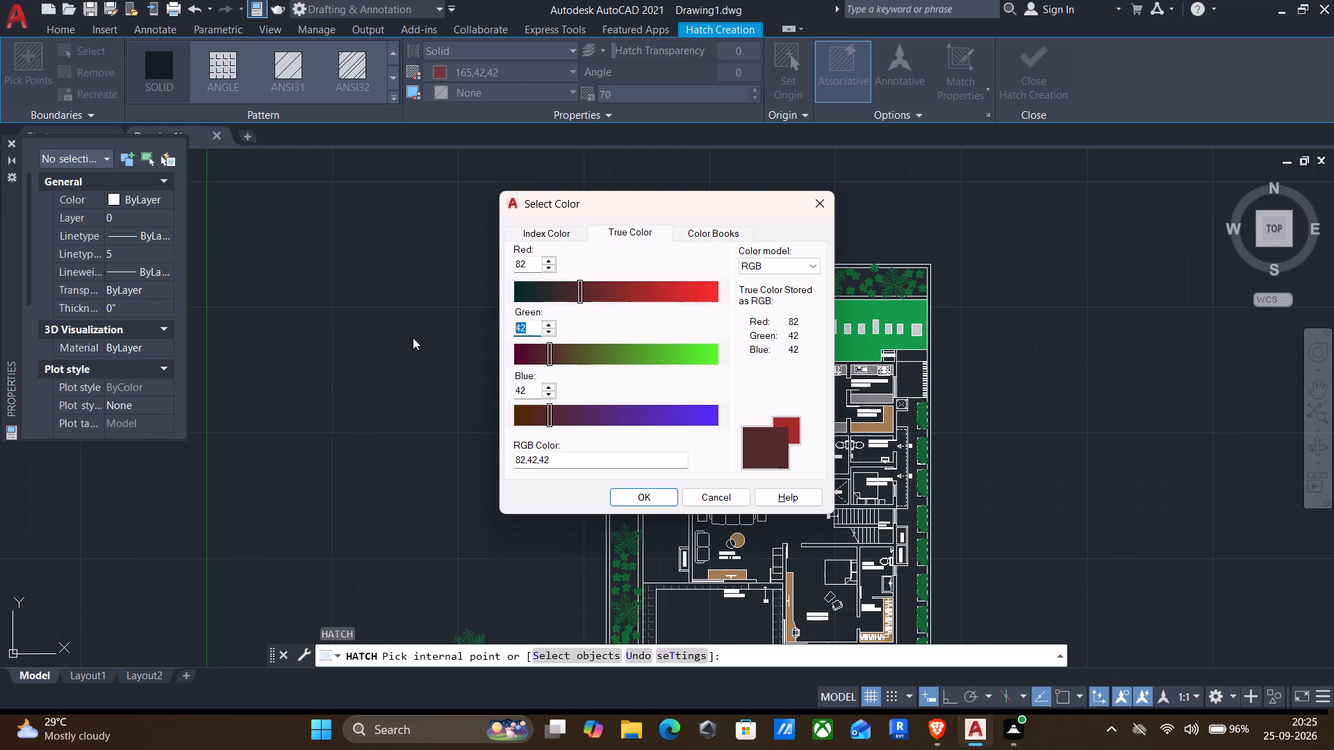
key(5)
key(7)
drag(531, 389, 357, 401)
text(47)
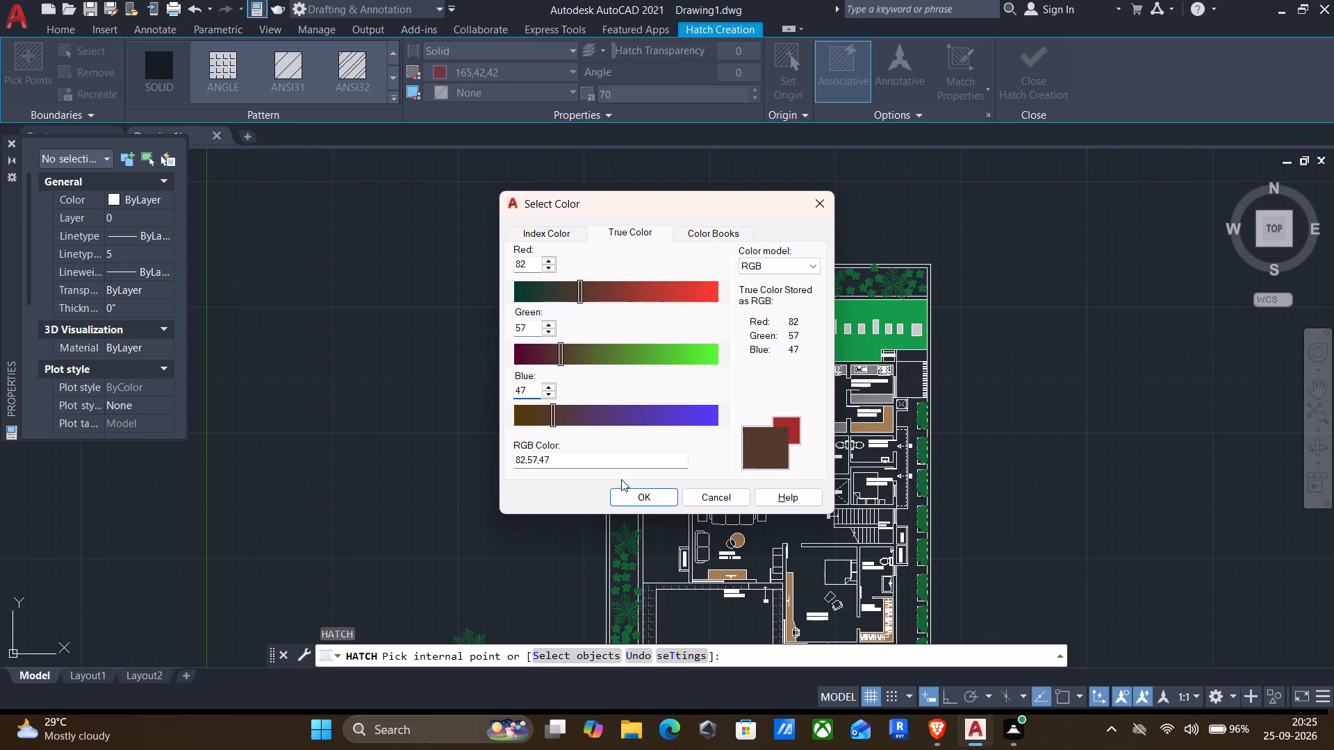
click(643, 491)
Fill the seat and backrest of the westernmost chair on the dining table's south side with the brown hatch.
scroll(756, 495, up, 2)
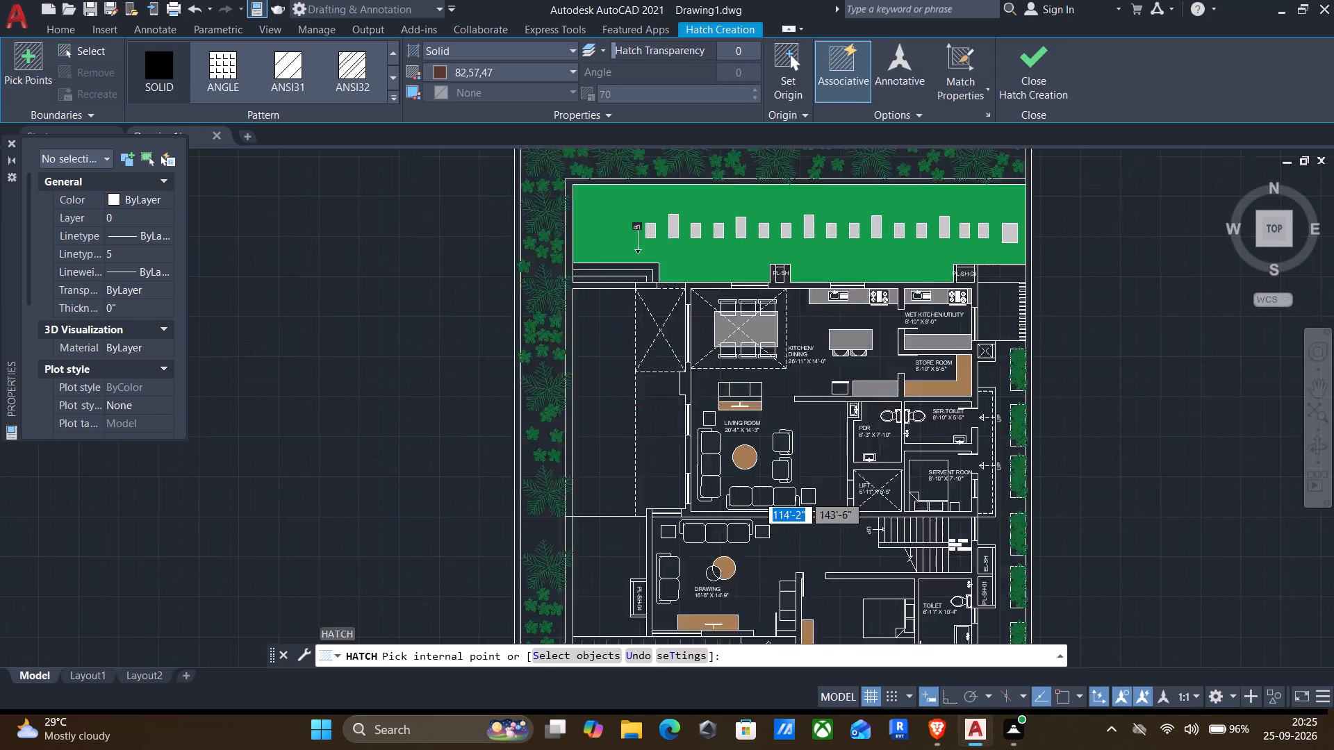
scroll(694, 244, up, 3)
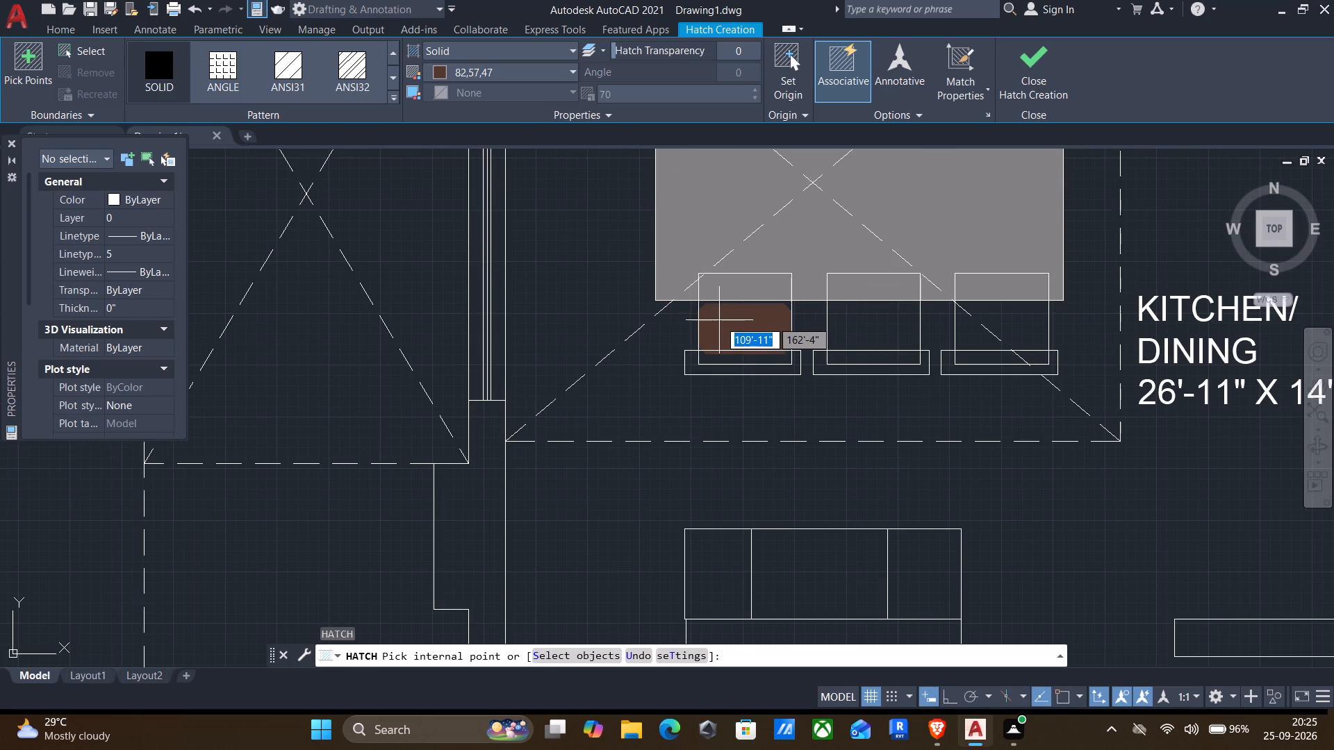
click(719, 320)
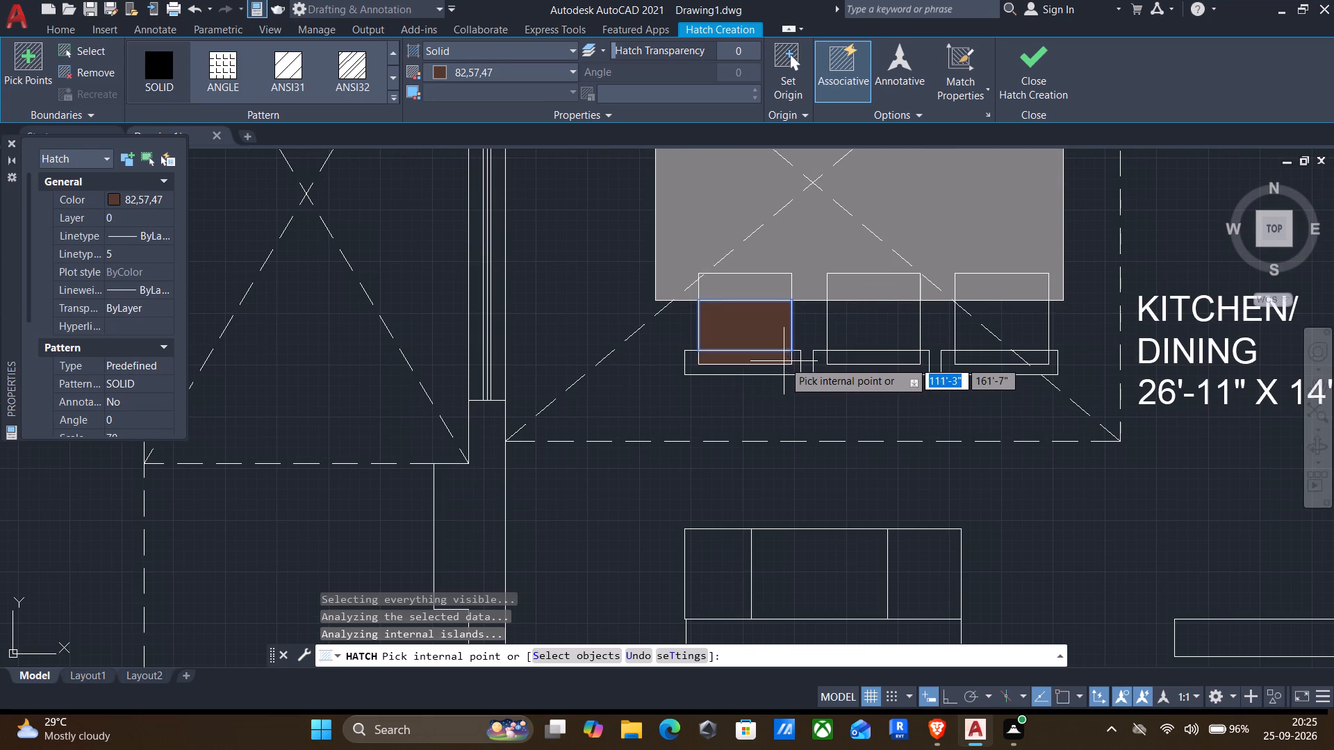
scroll(779, 365, up, 3)
click(762, 380)
click(741, 341)
Fill the seats and backrests of the middle and easternmost chairs on the dining table's south side with the brown hatch.
scroll(752, 343, down, 3)
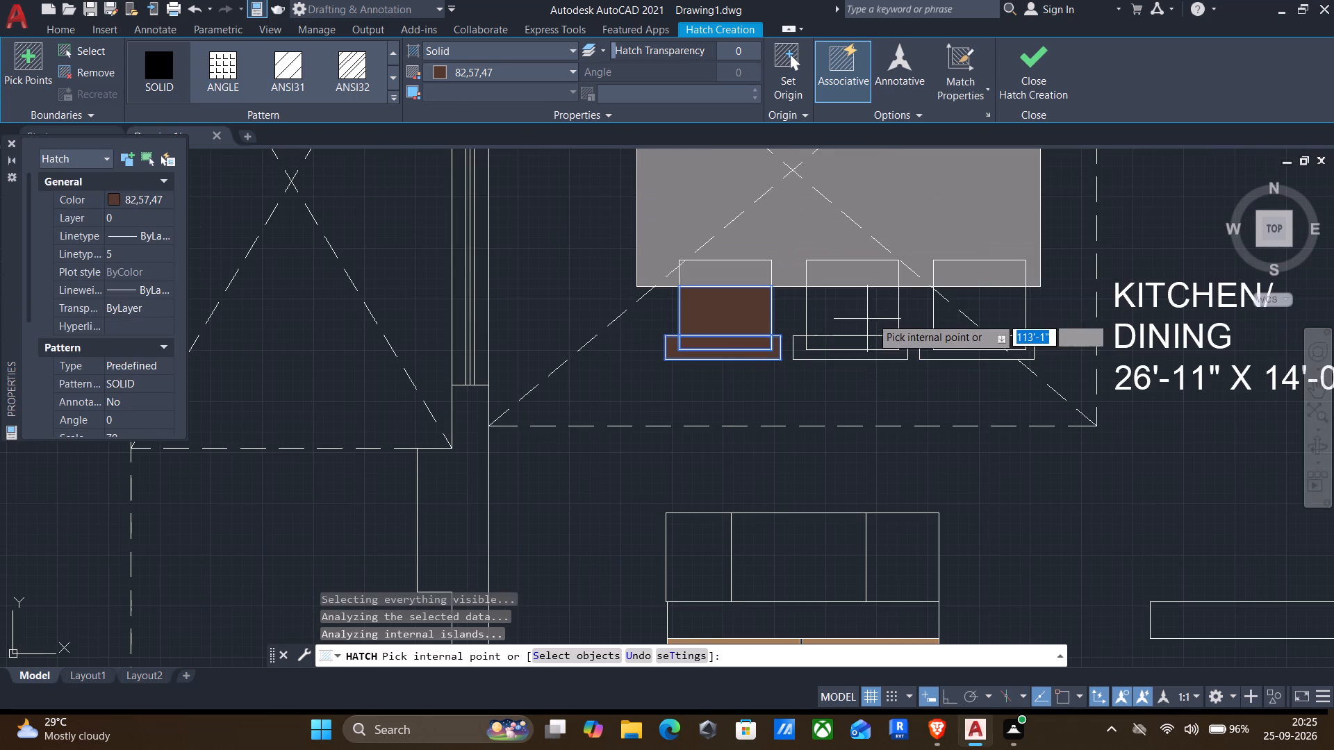
click(884, 310)
click(998, 306)
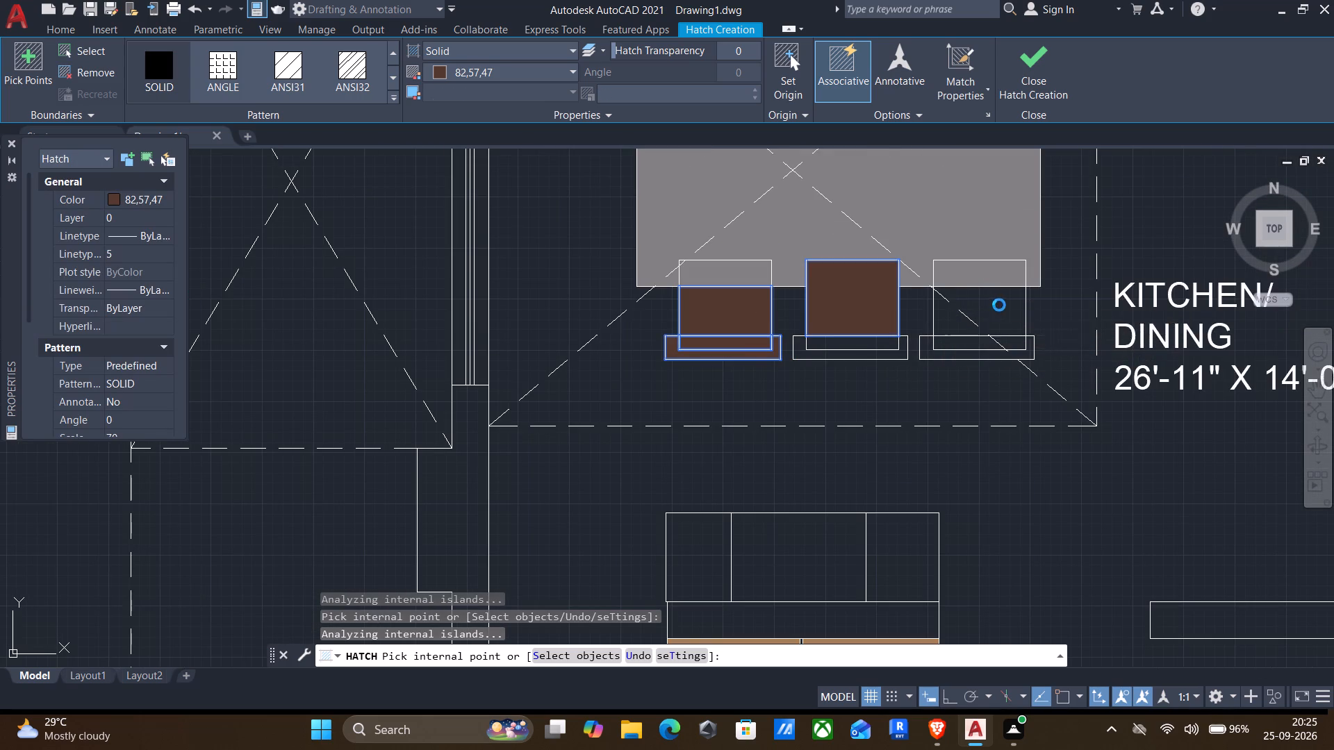
scroll(880, 312, down, 1)
middle_drag(866, 324, 832, 426)
scroll(870, 423, up, 2)
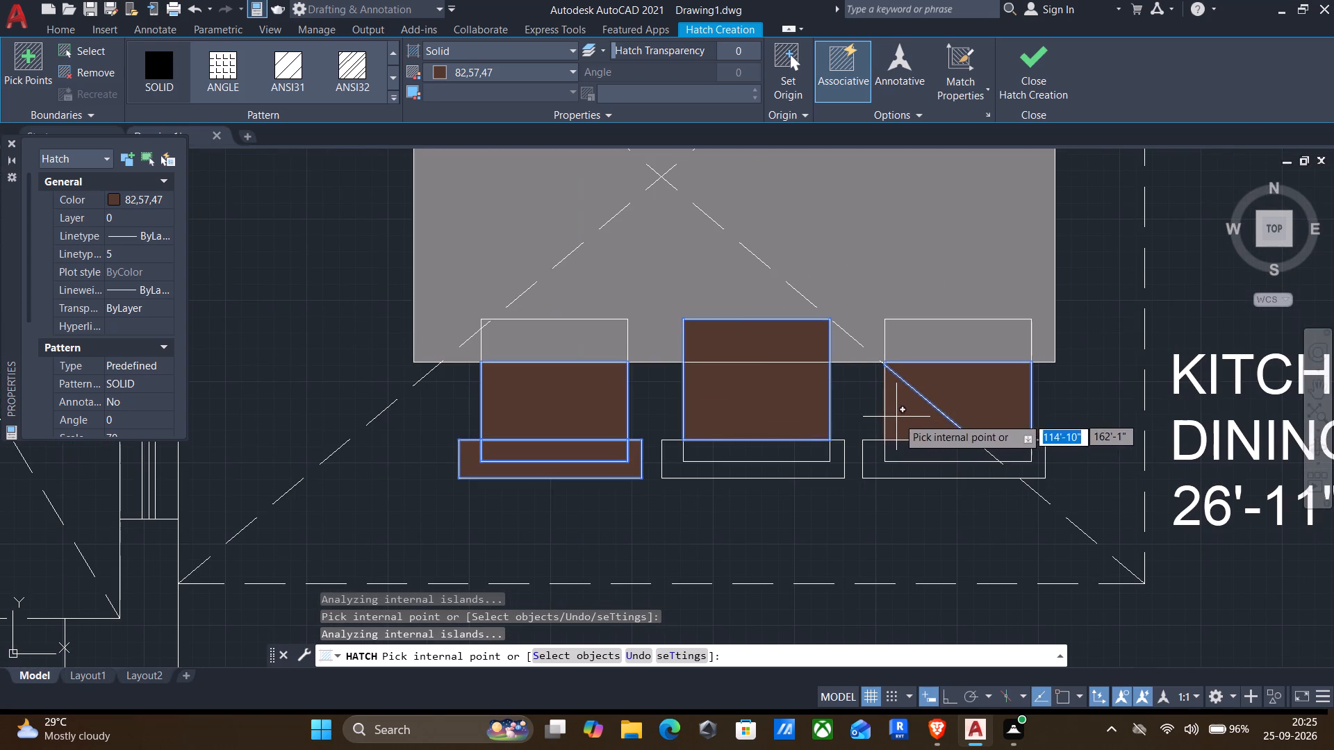
click(899, 419)
click(775, 475)
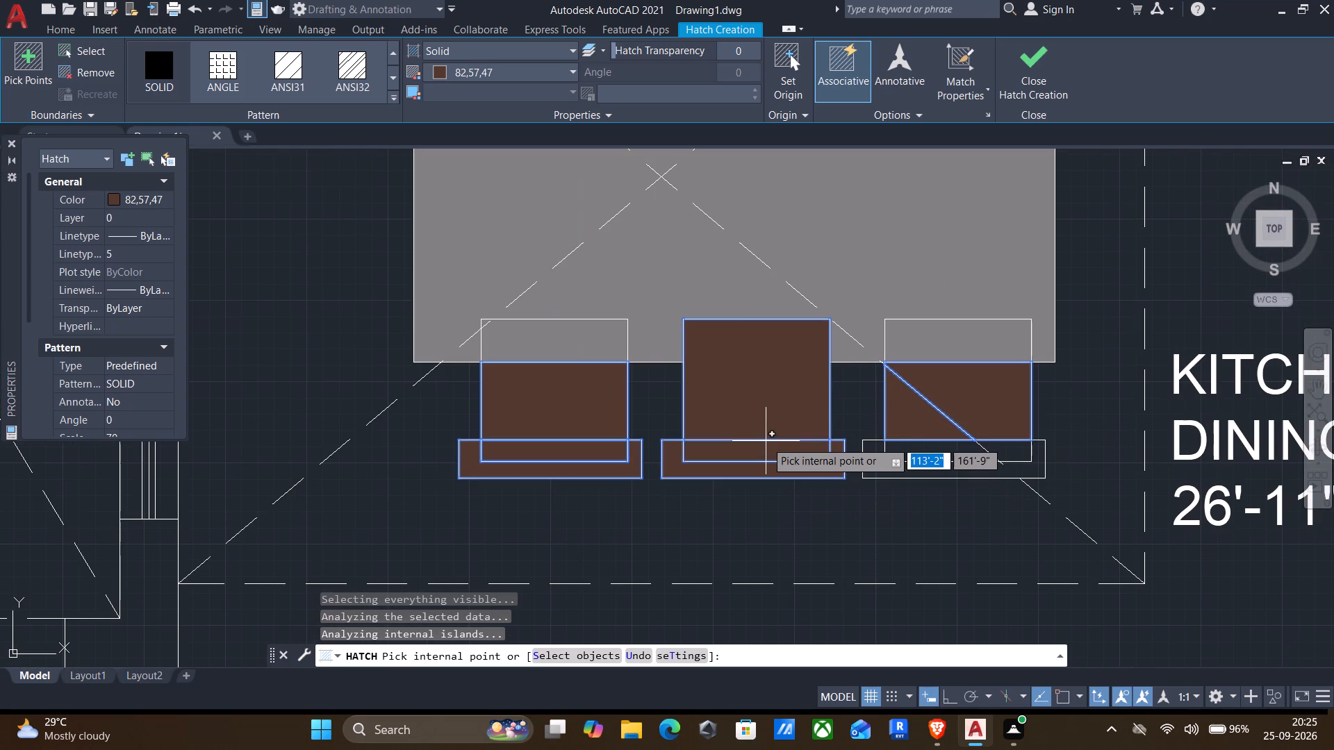
click(766, 447)
click(971, 449)
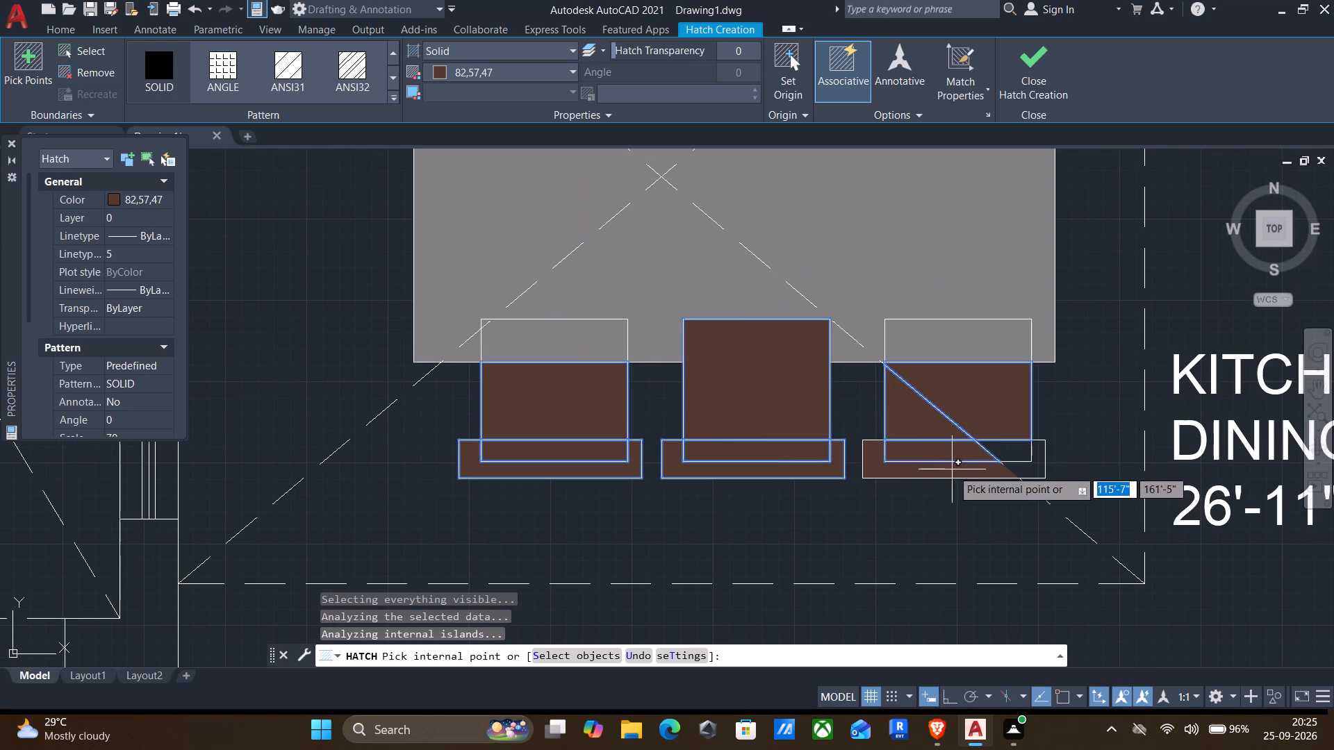
click(952, 469)
click(1016, 444)
click(1037, 460)
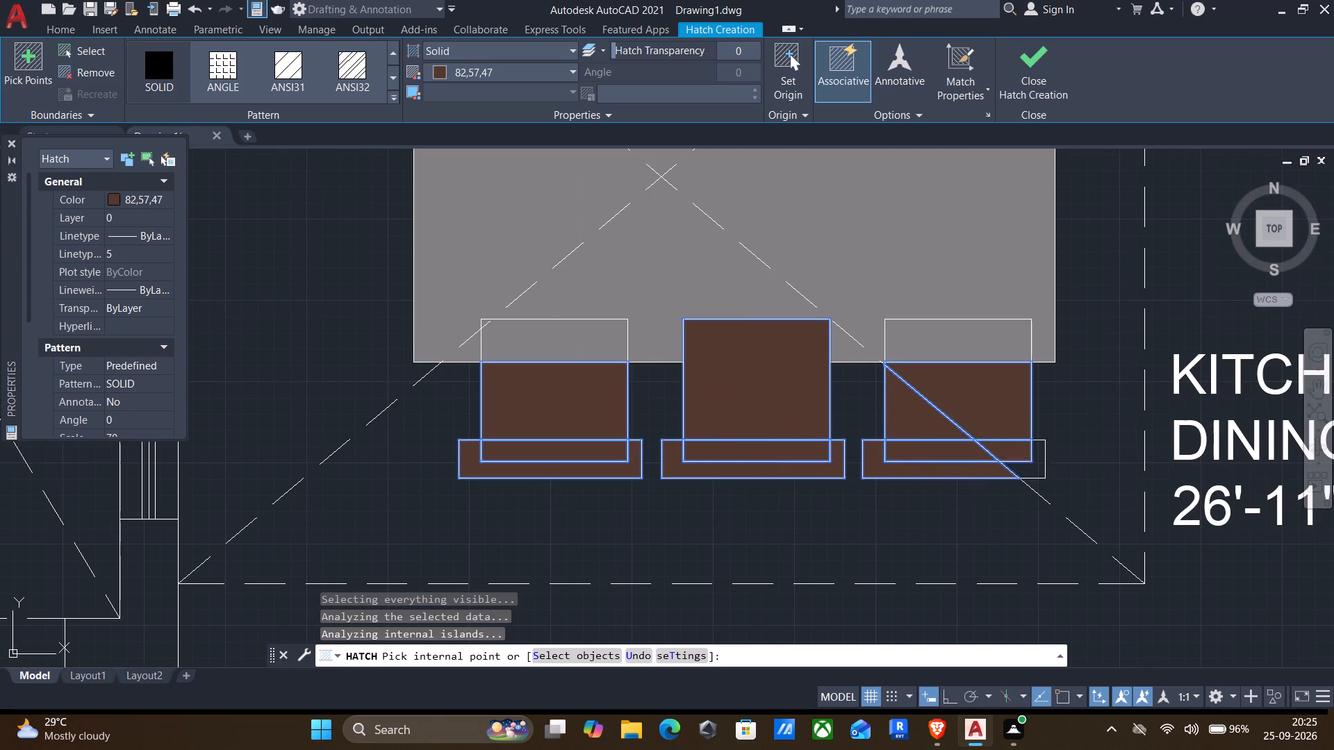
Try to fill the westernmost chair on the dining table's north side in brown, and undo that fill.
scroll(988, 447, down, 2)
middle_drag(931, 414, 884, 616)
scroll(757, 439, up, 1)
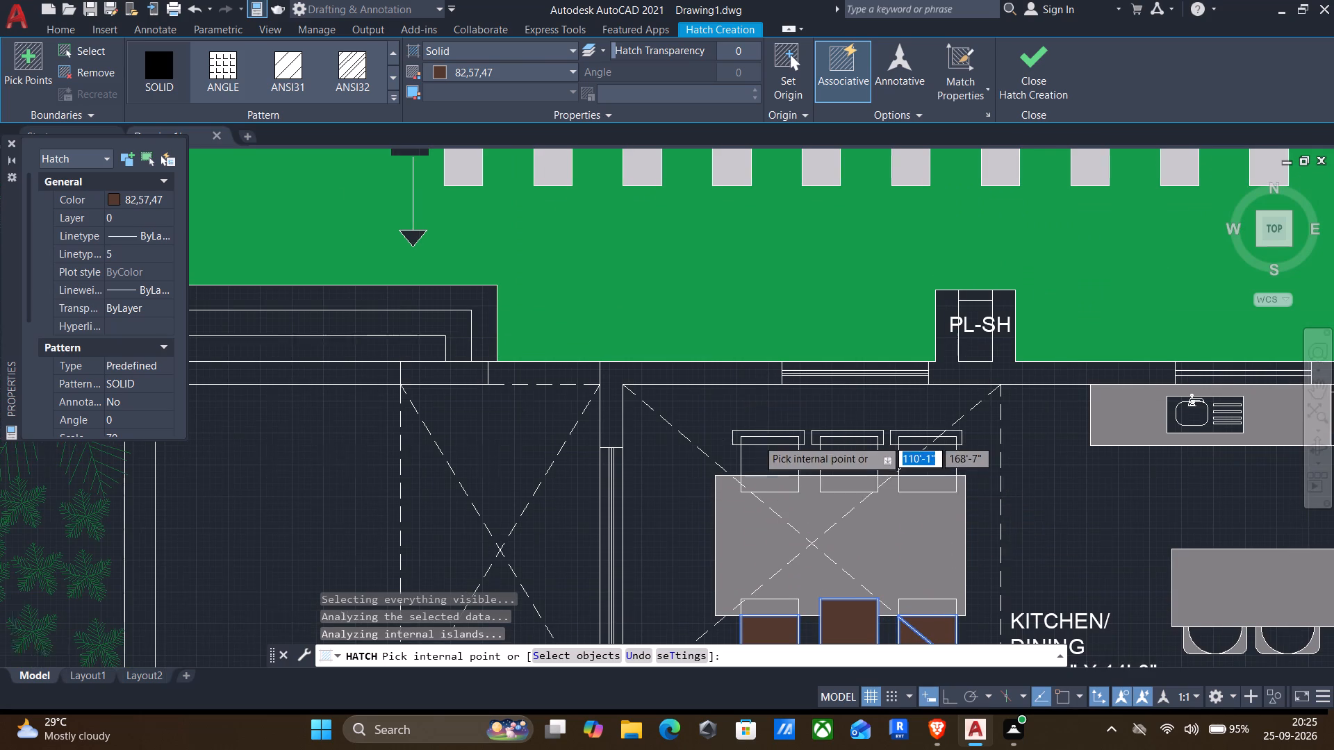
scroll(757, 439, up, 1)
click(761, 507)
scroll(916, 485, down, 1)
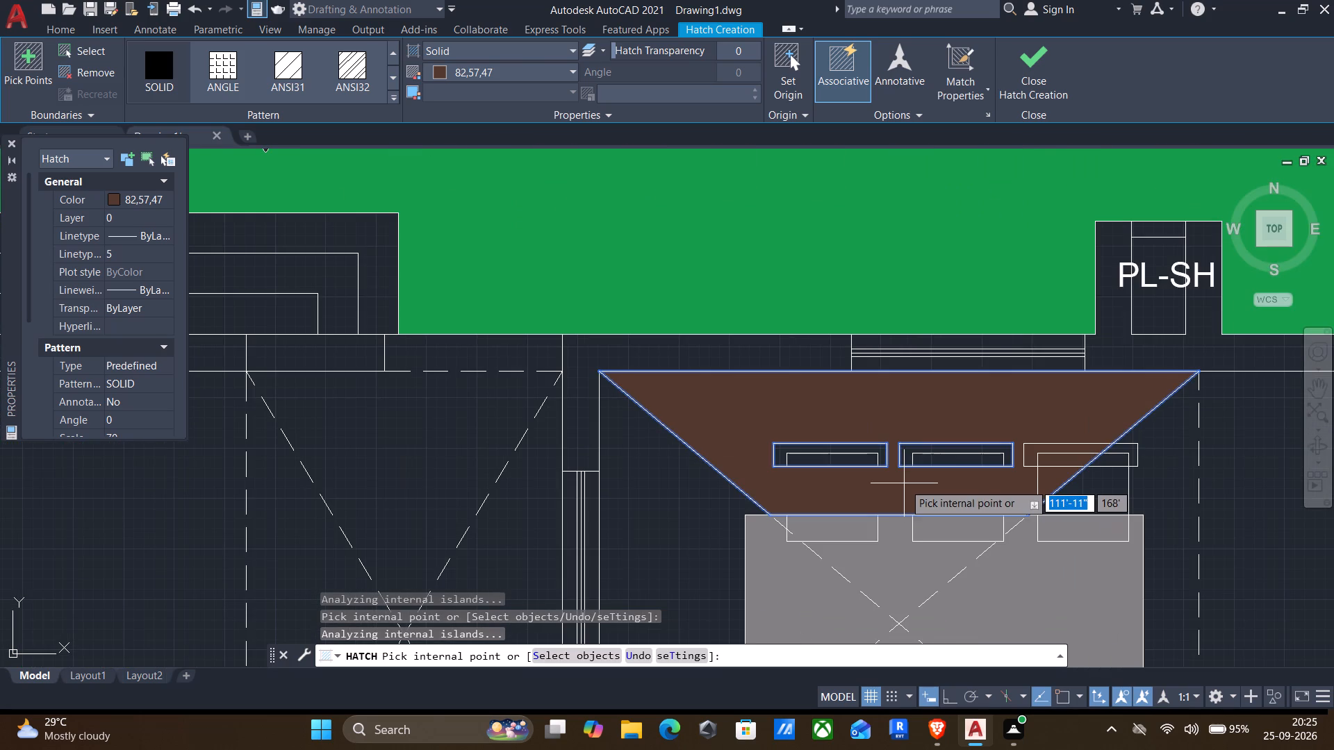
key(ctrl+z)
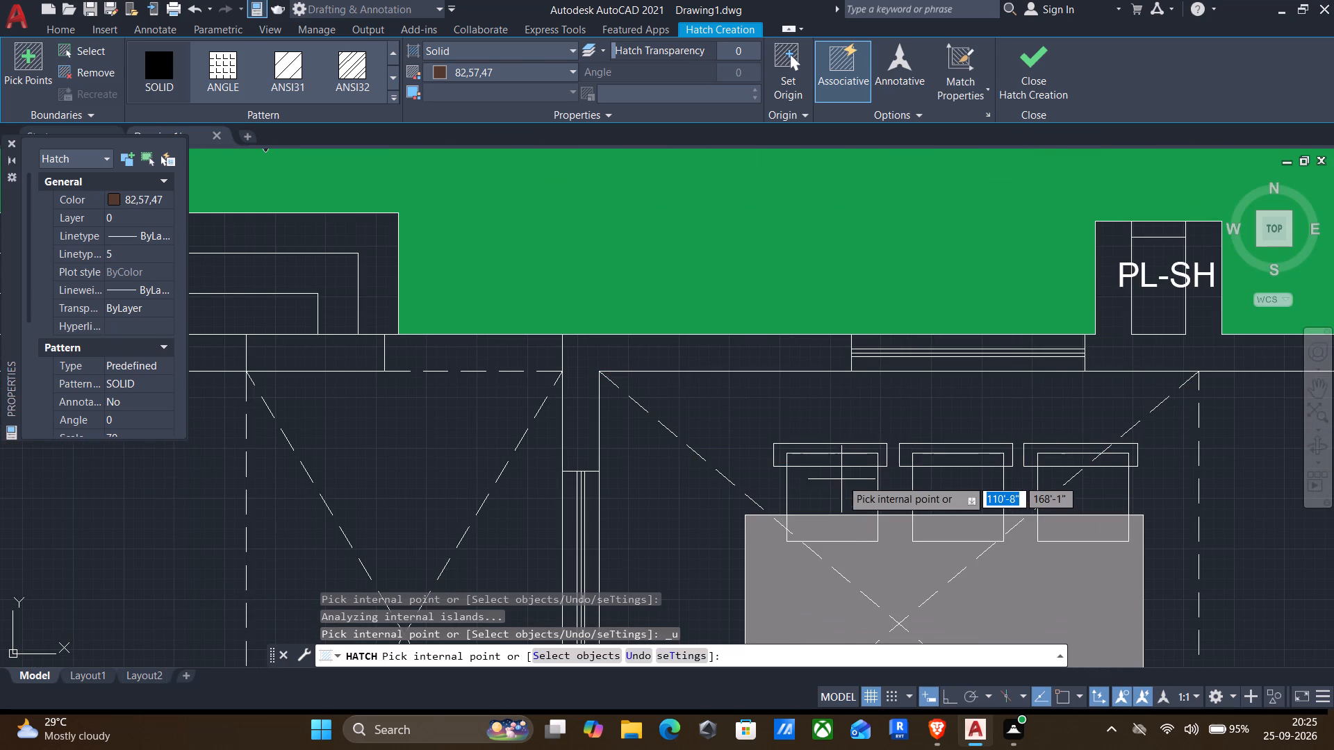
Fill the seats and backrests of the western and middle chairs on the dining table's north side with the brown hatch.
scroll(841, 479, up, 1)
click(830, 473)
click(816, 451)
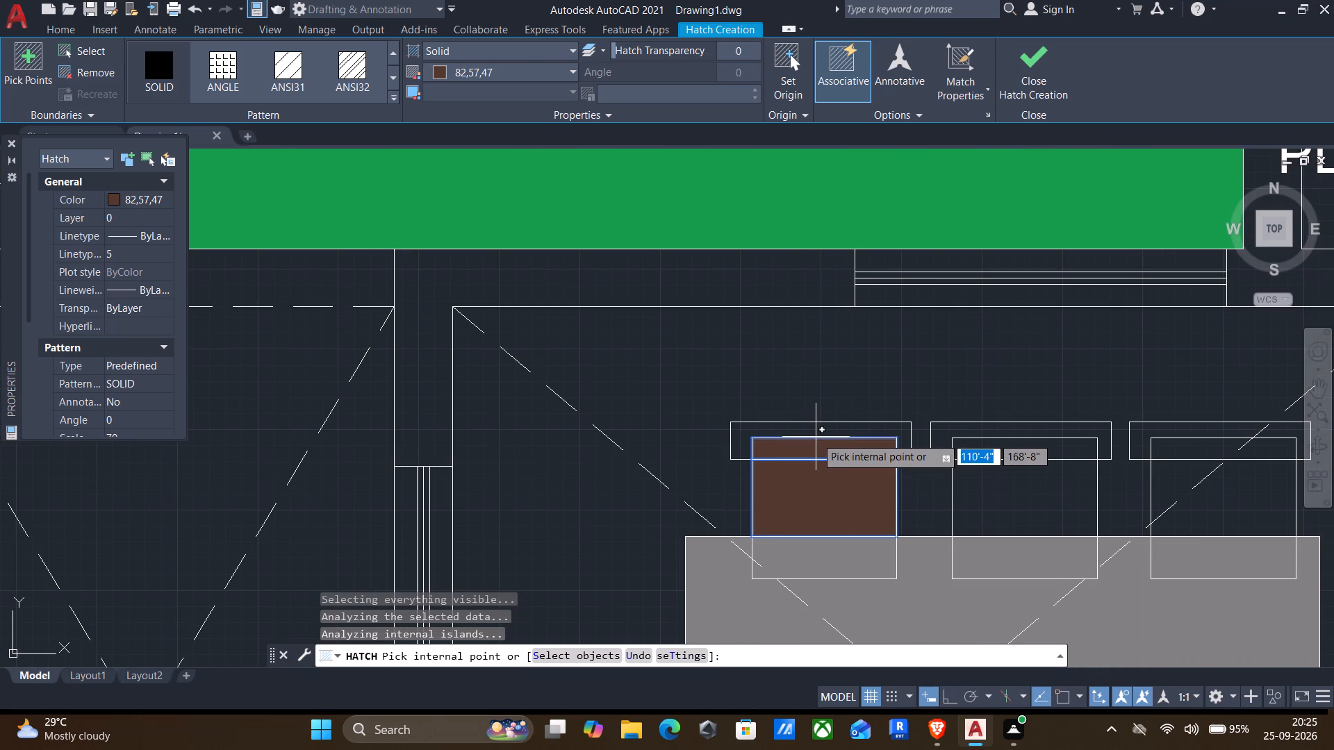
click(814, 431)
click(1023, 449)
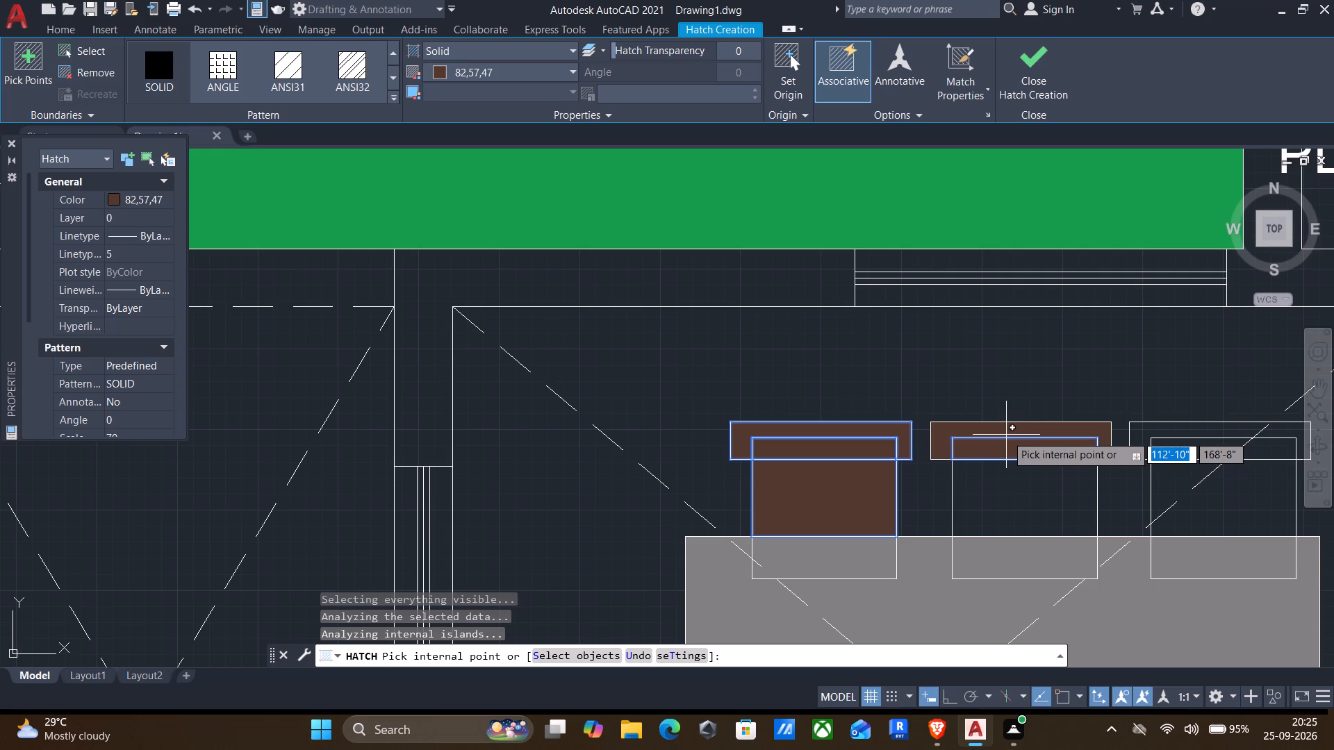
click(1005, 434)
click(1014, 487)
Fill all parts of the easternmost chair on the dining table's north side, on both sides of the dashed diagonal, in brown.
middle_drag(859, 512, 332, 458)
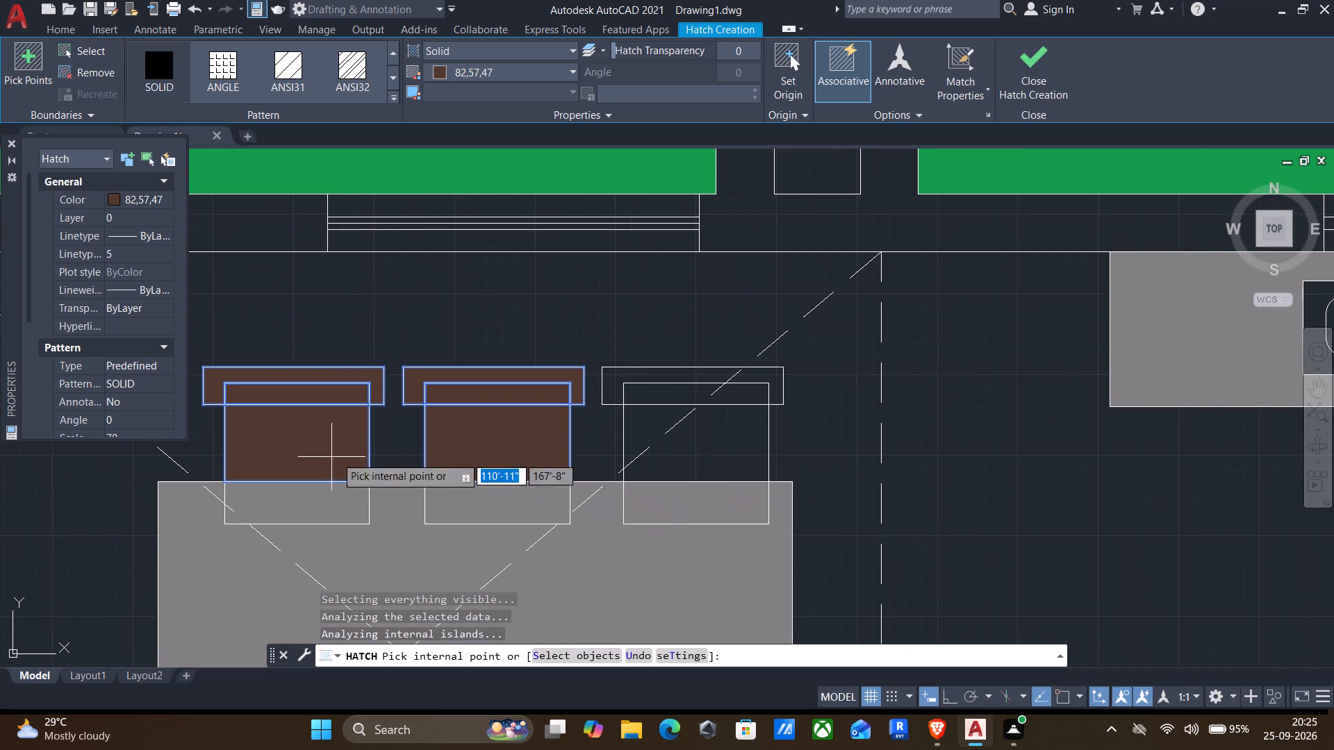
click(717, 439)
click(646, 391)
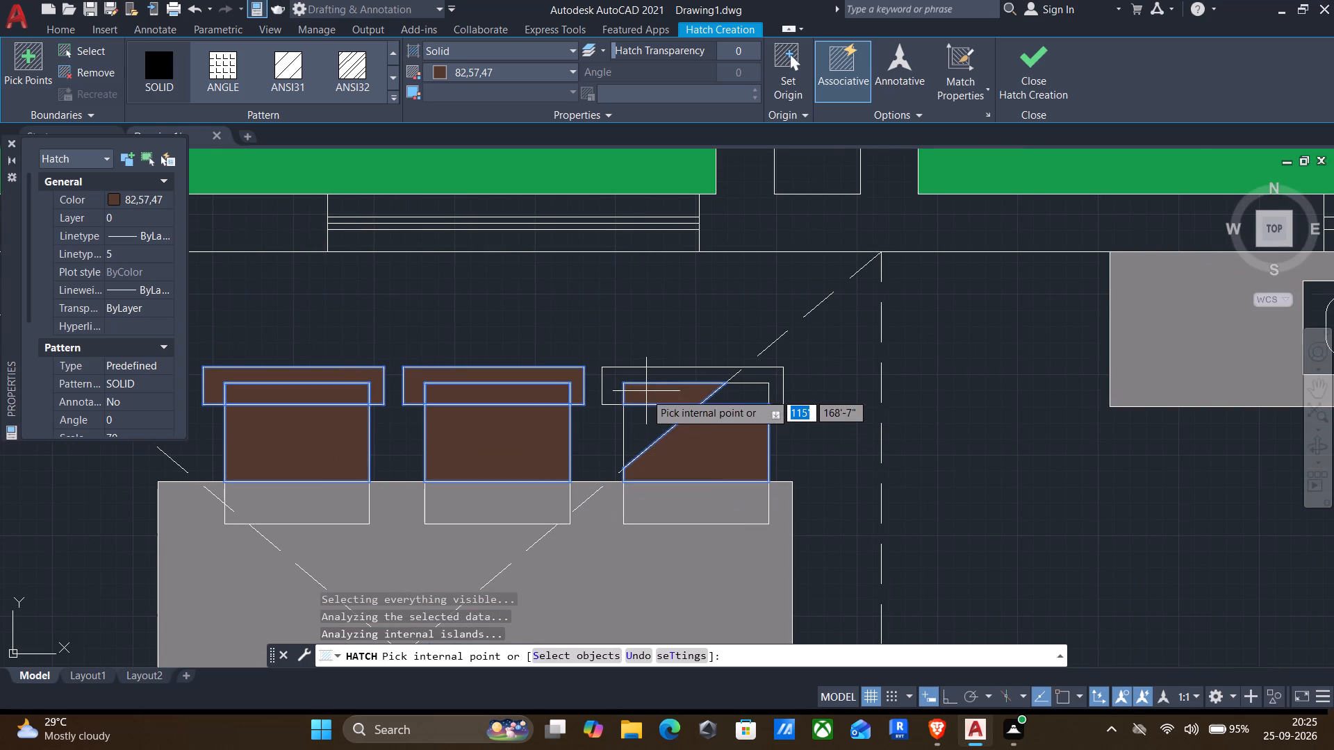
click(647, 423)
scroll(660, 376, up, 2)
click(660, 375)
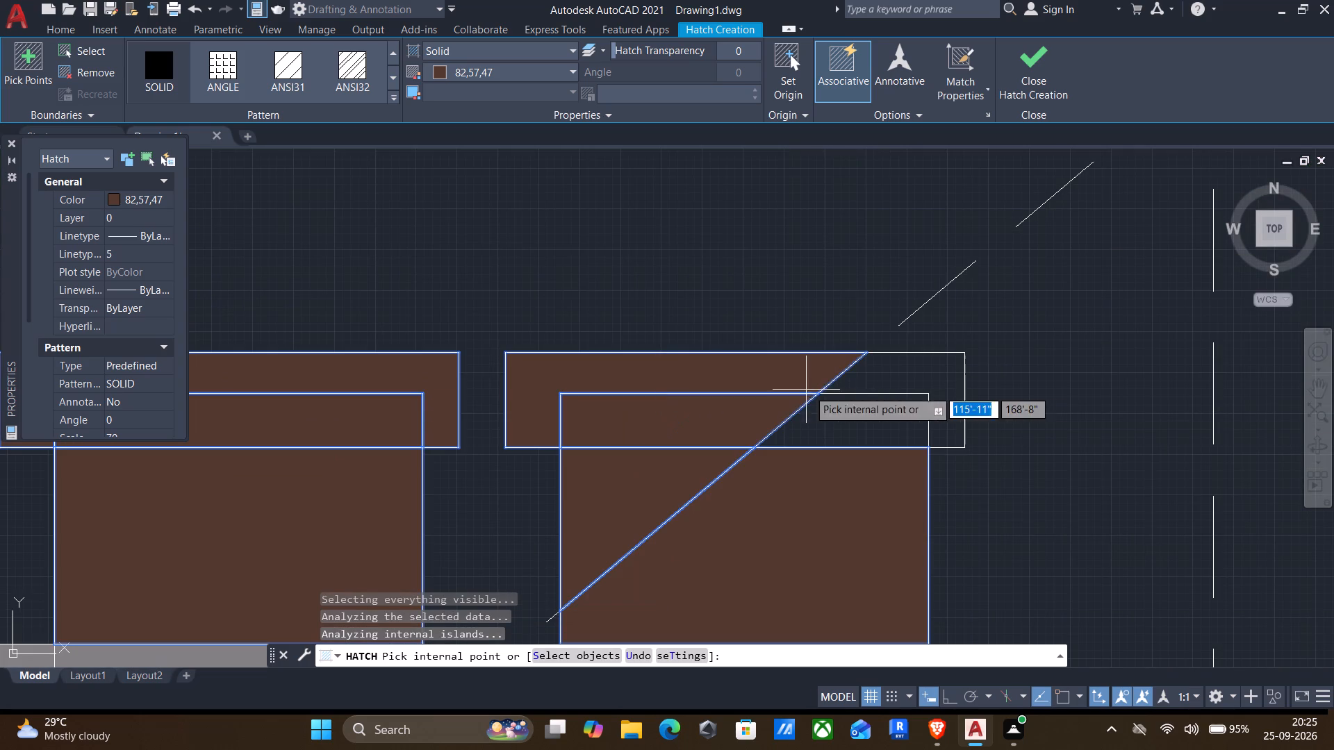
click(864, 424)
click(896, 375)
Fill the two end compartments of the unit behind the living room's TV console with the brown hatch.
scroll(871, 408, down, 3)
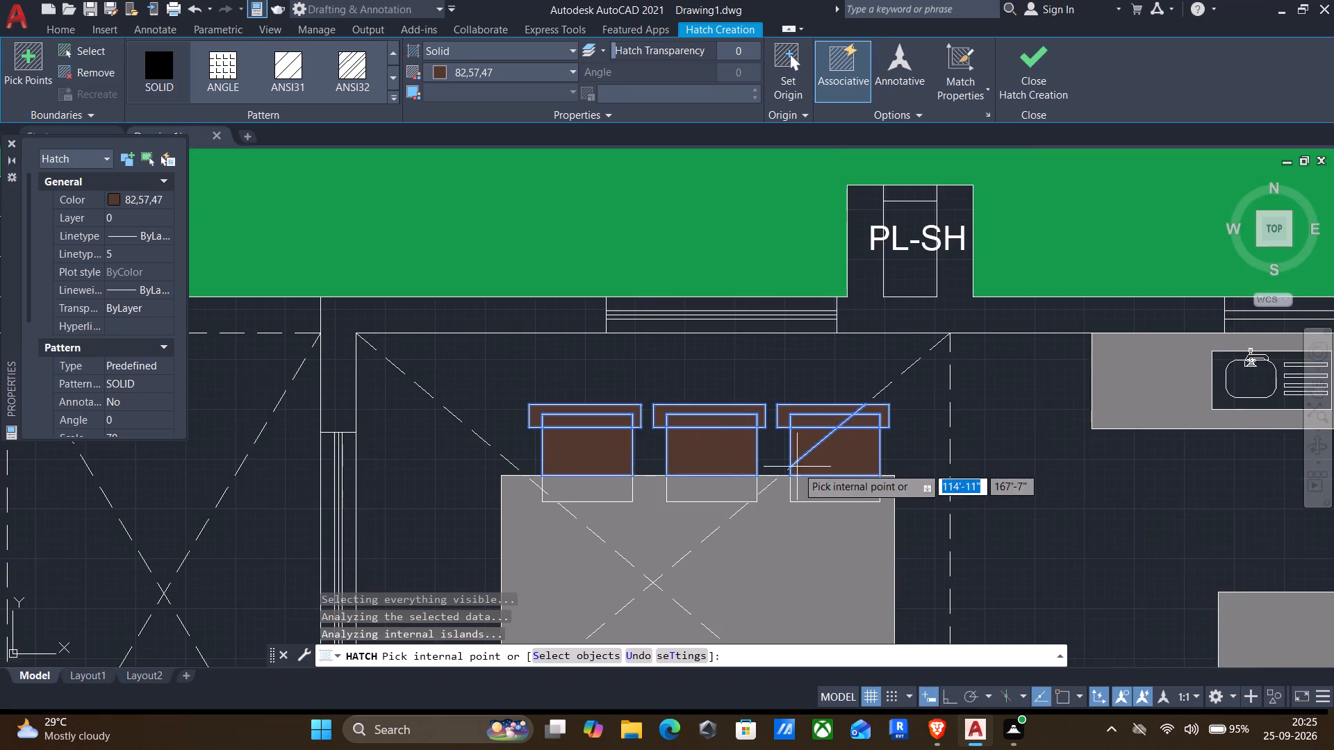
middle_drag(795, 469, 1035, 330)
middle_drag(838, 458, 759, 292)
scroll(719, 328, down, 2)
middle_drag(721, 460, 572, 362)
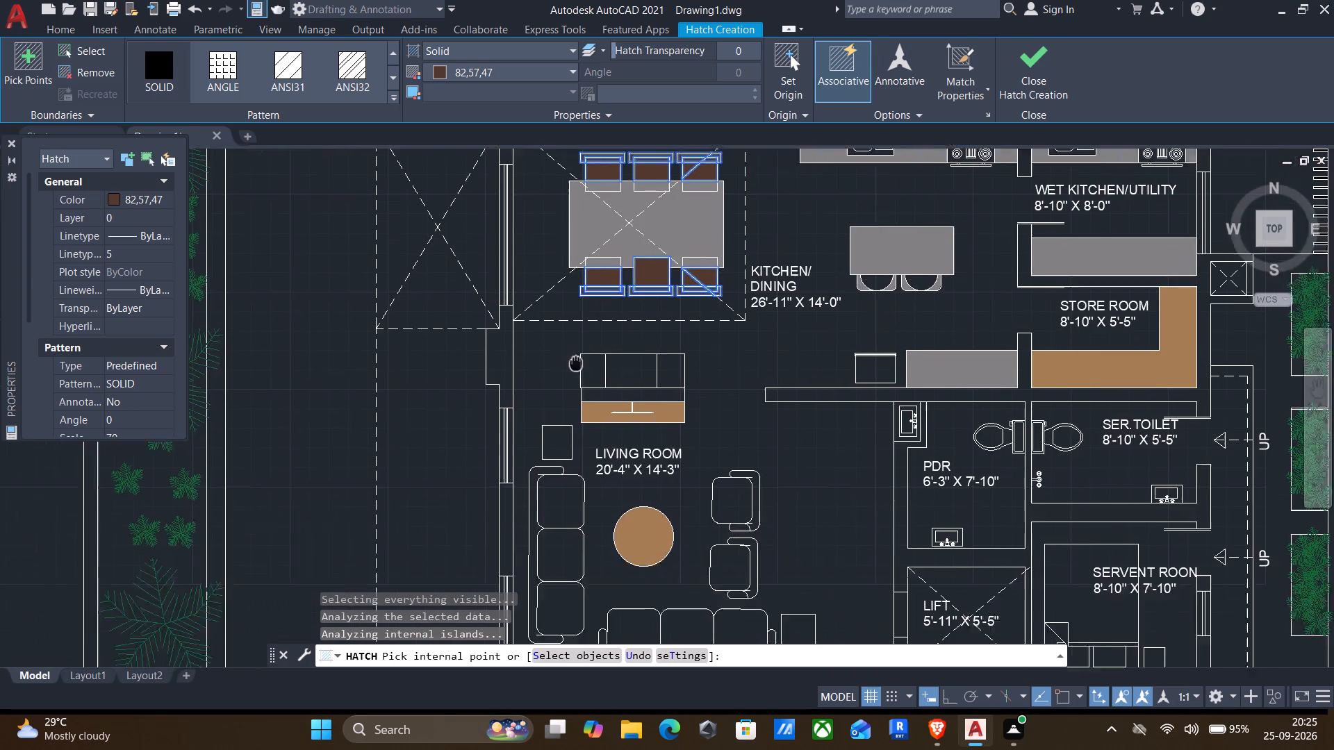
middle_drag(572, 362, 567, 358)
click(563, 365)
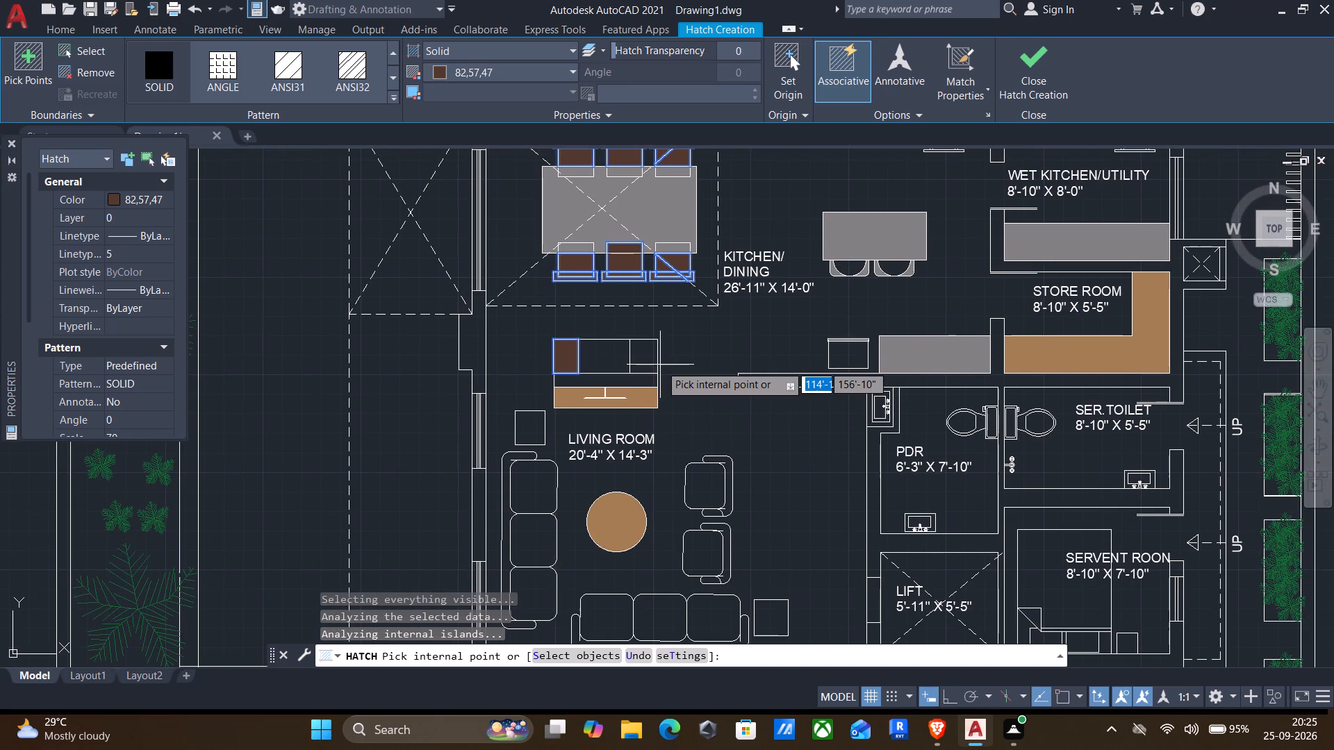
click(643, 358)
Fill two separate compartments of the wall unit on the drawing room's east side with the brown hatch.
middle_drag(808, 453, 588, 268)
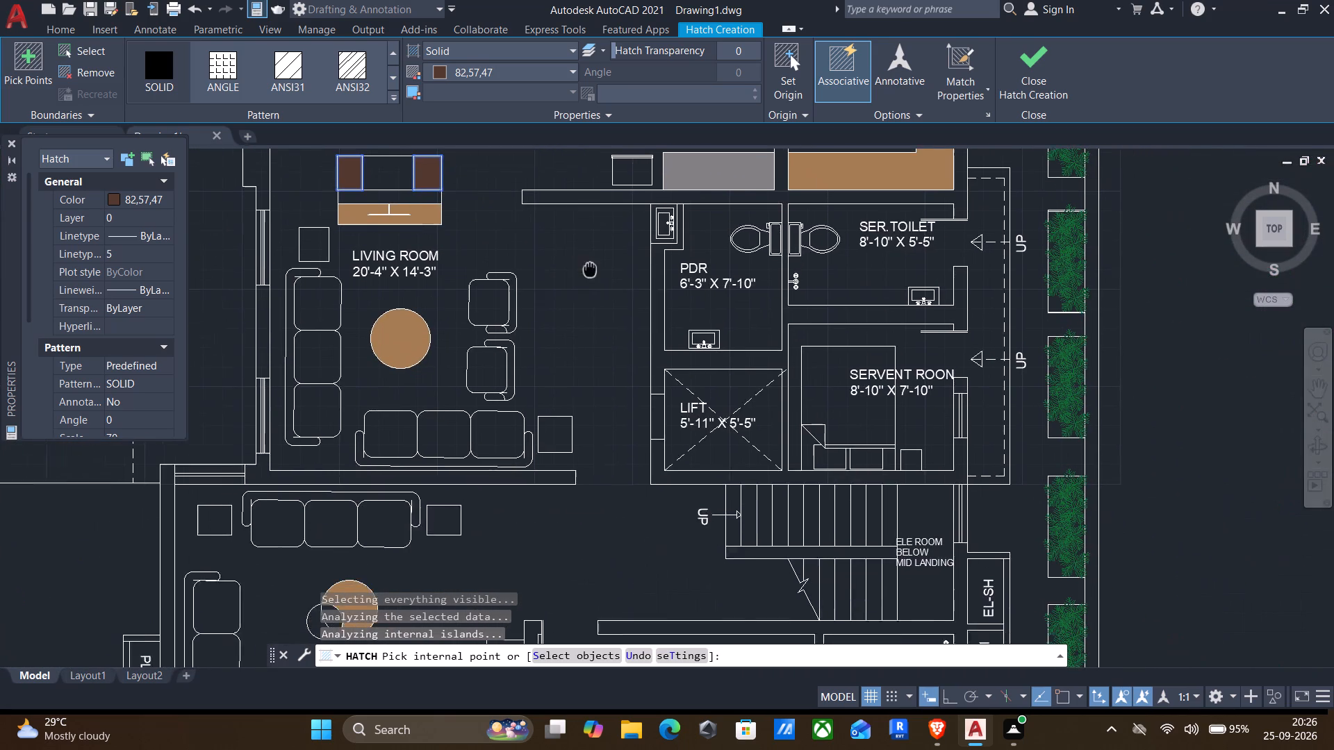
middle_drag(588, 268, 586, 267)
middle_drag(661, 488, 629, 282)
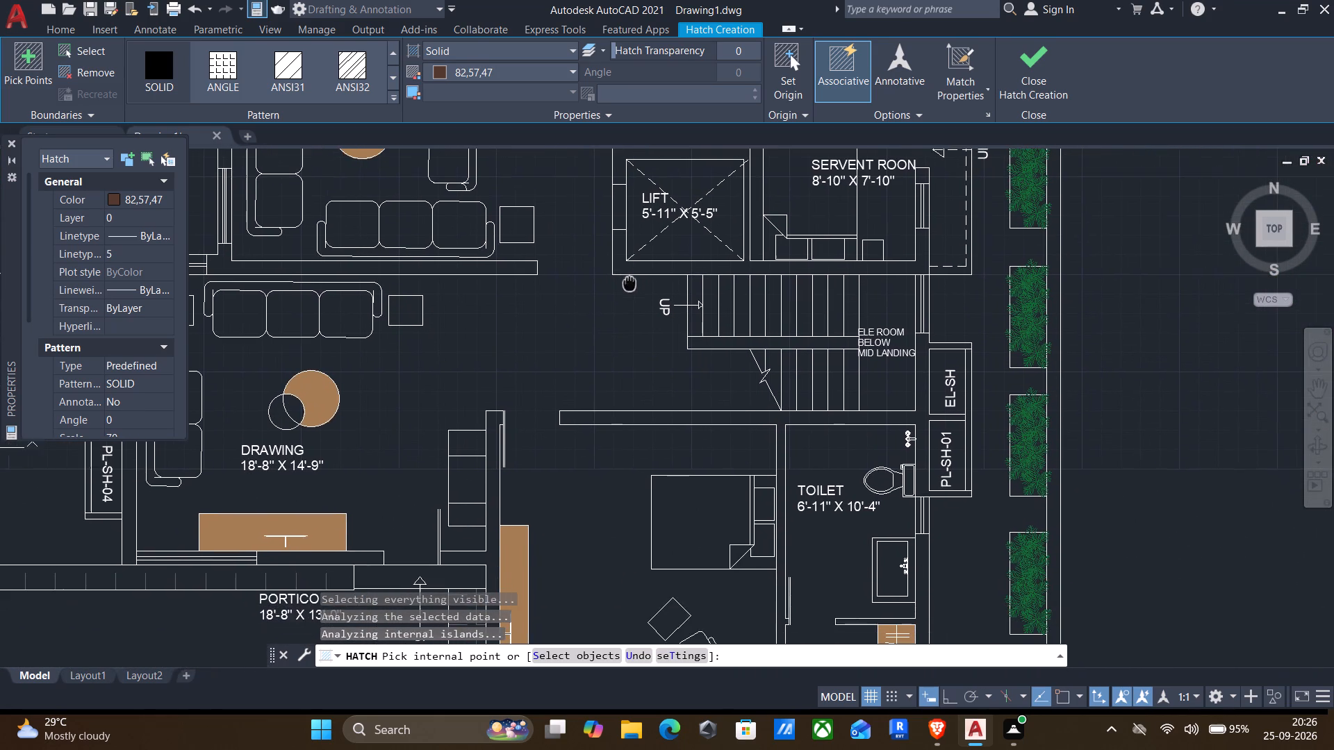
middle_drag(629, 282, 629, 281)
scroll(512, 542, up, 2)
click(400, 485)
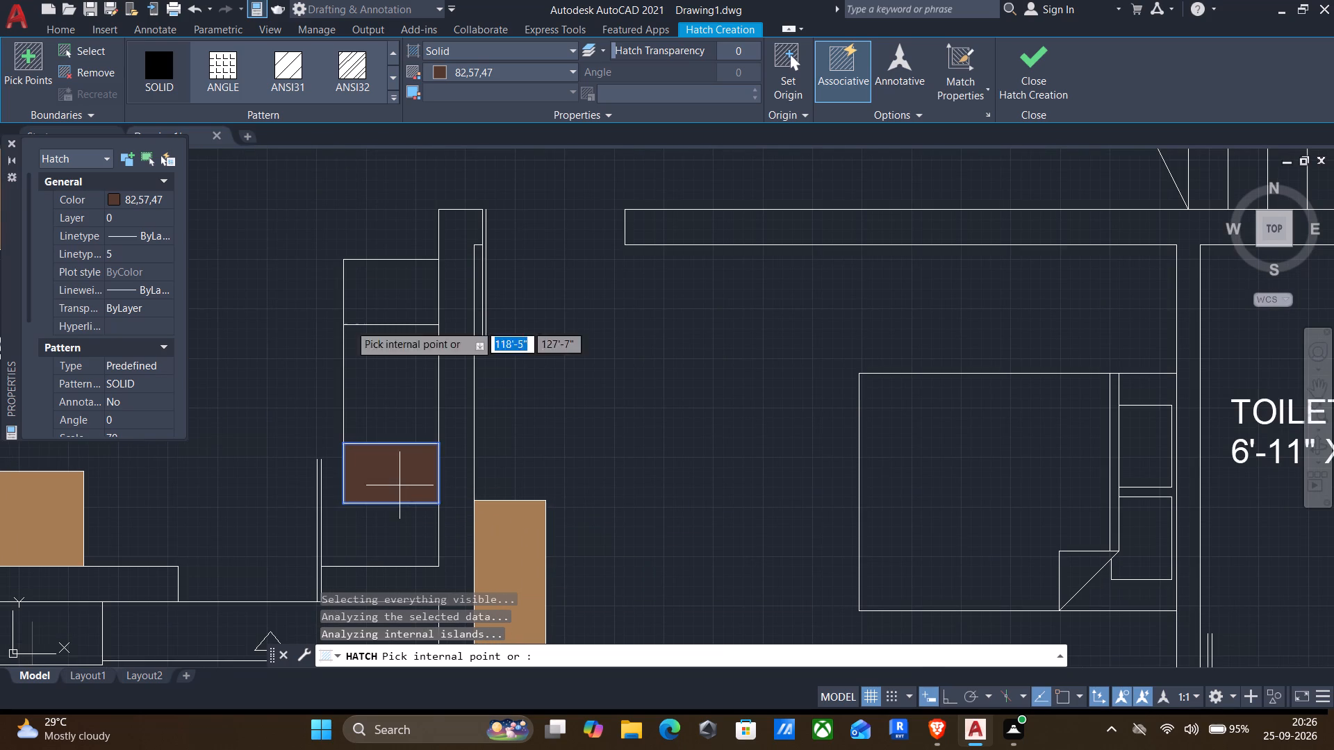
click(377, 292)
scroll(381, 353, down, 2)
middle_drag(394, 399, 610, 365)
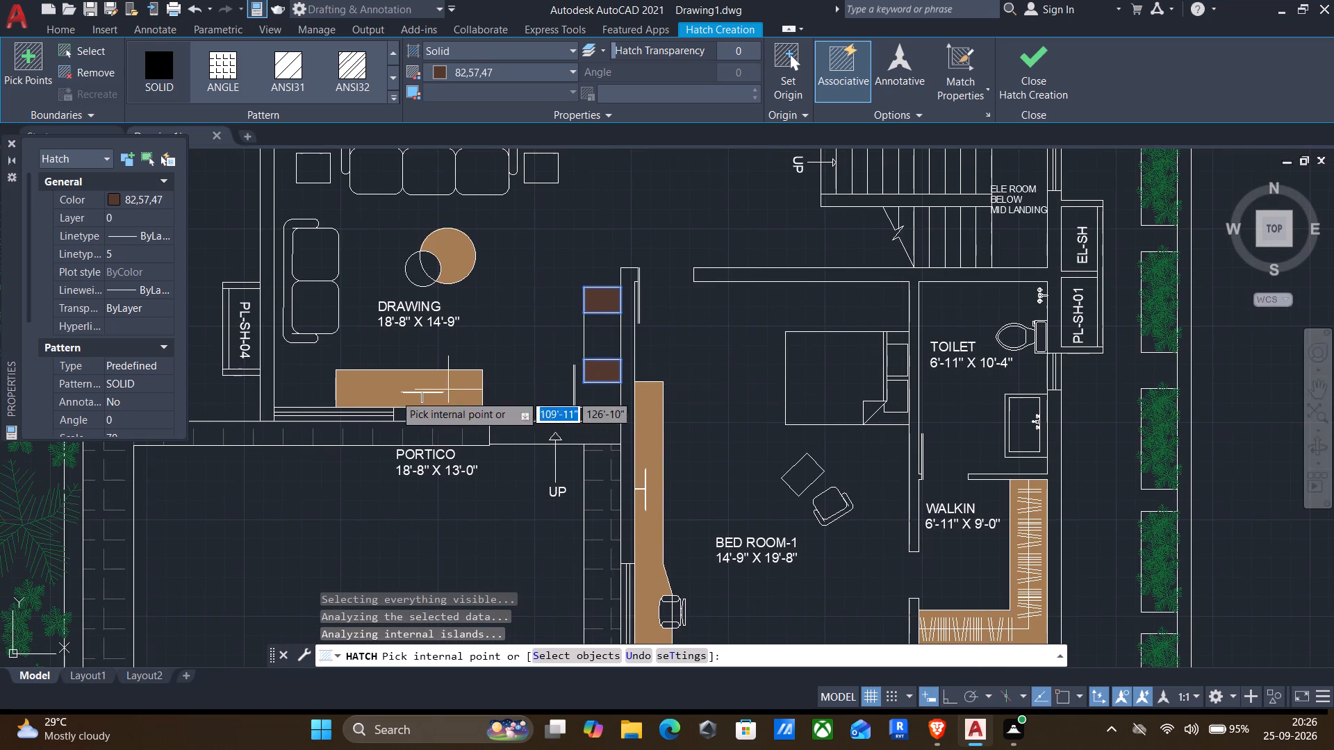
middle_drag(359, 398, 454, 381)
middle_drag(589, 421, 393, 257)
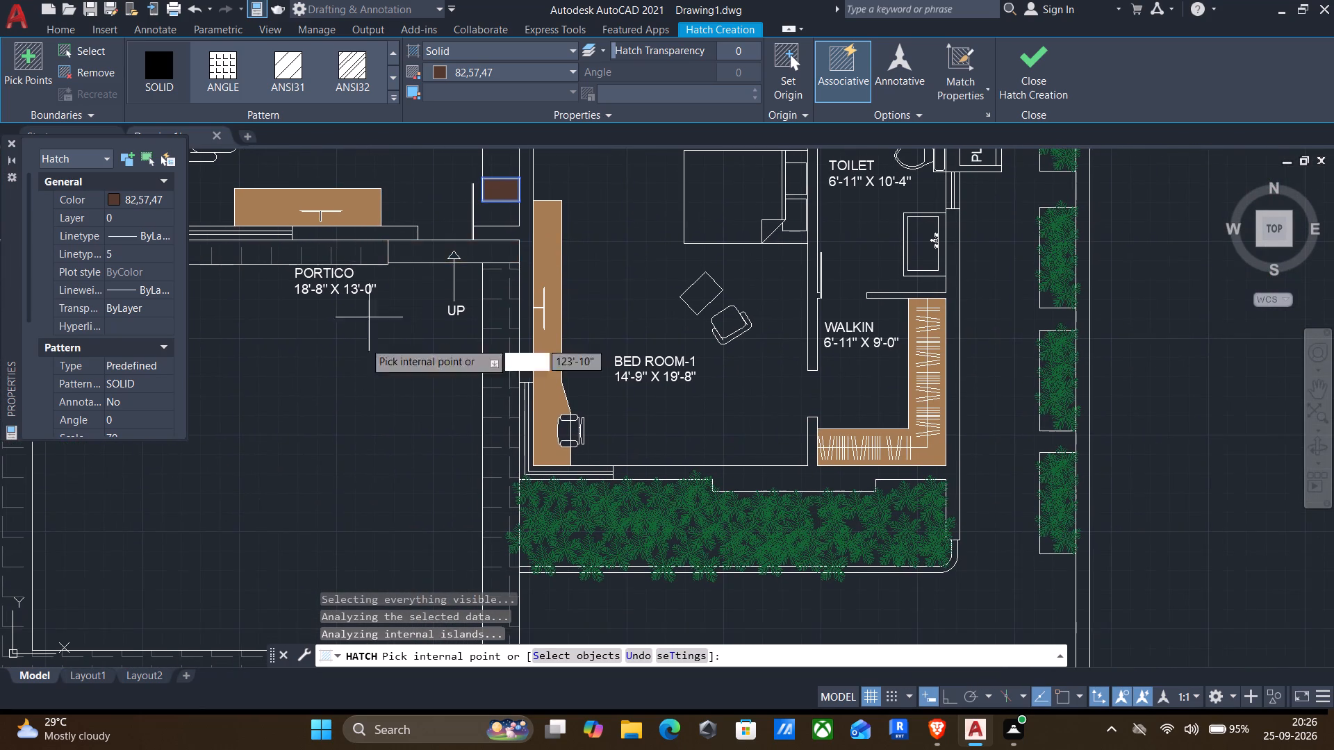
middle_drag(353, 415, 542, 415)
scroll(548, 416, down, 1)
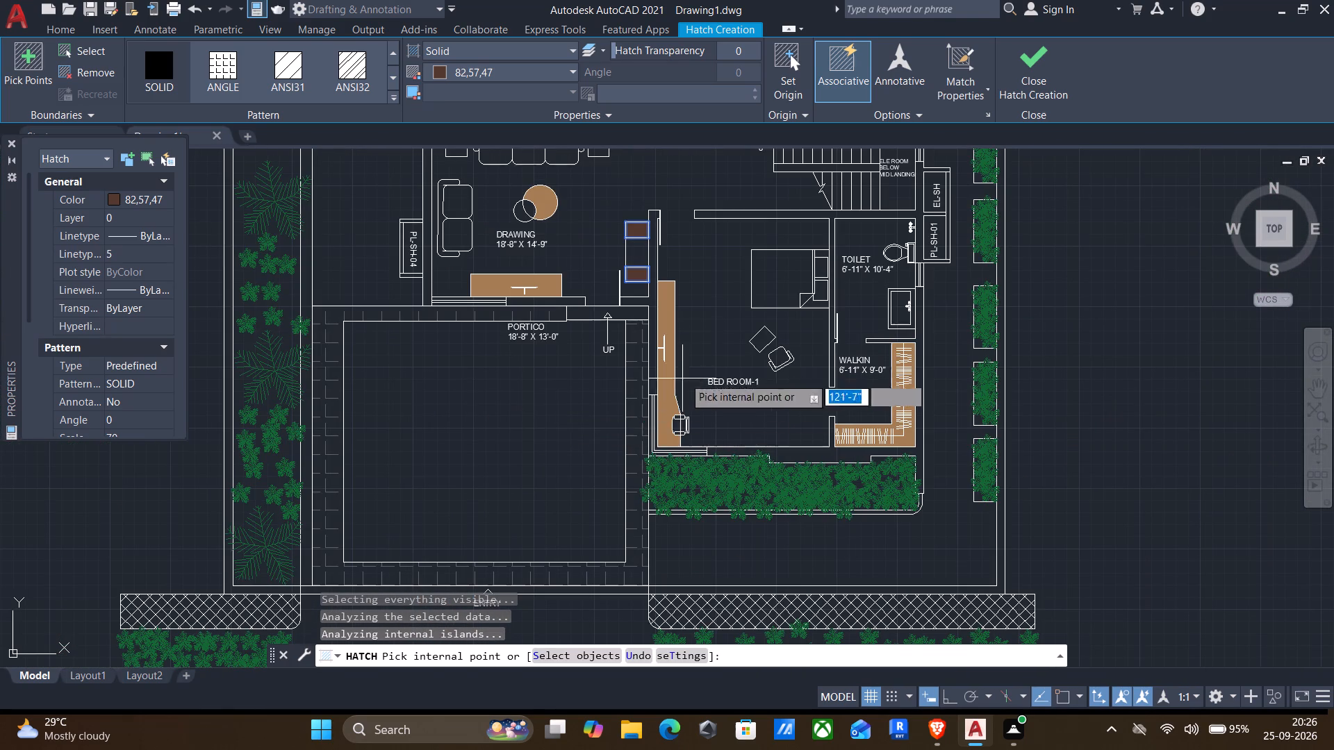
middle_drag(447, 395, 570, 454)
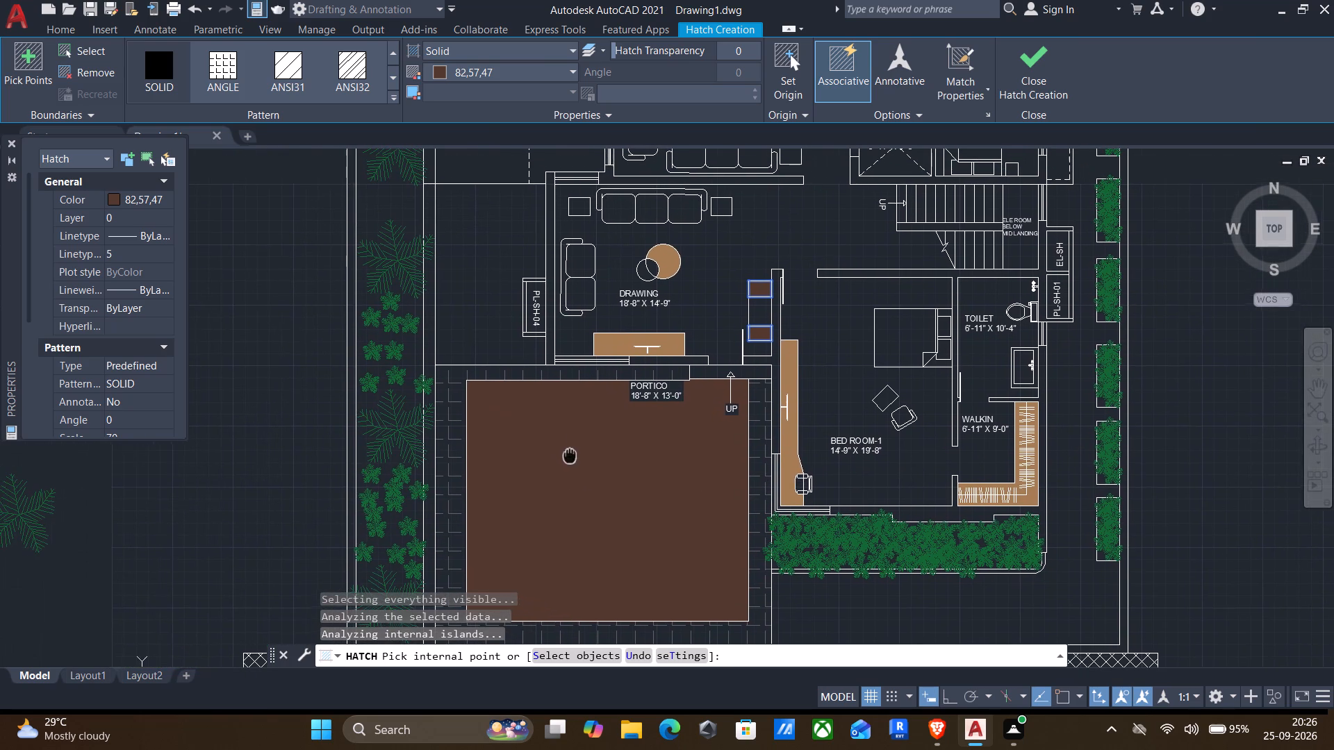
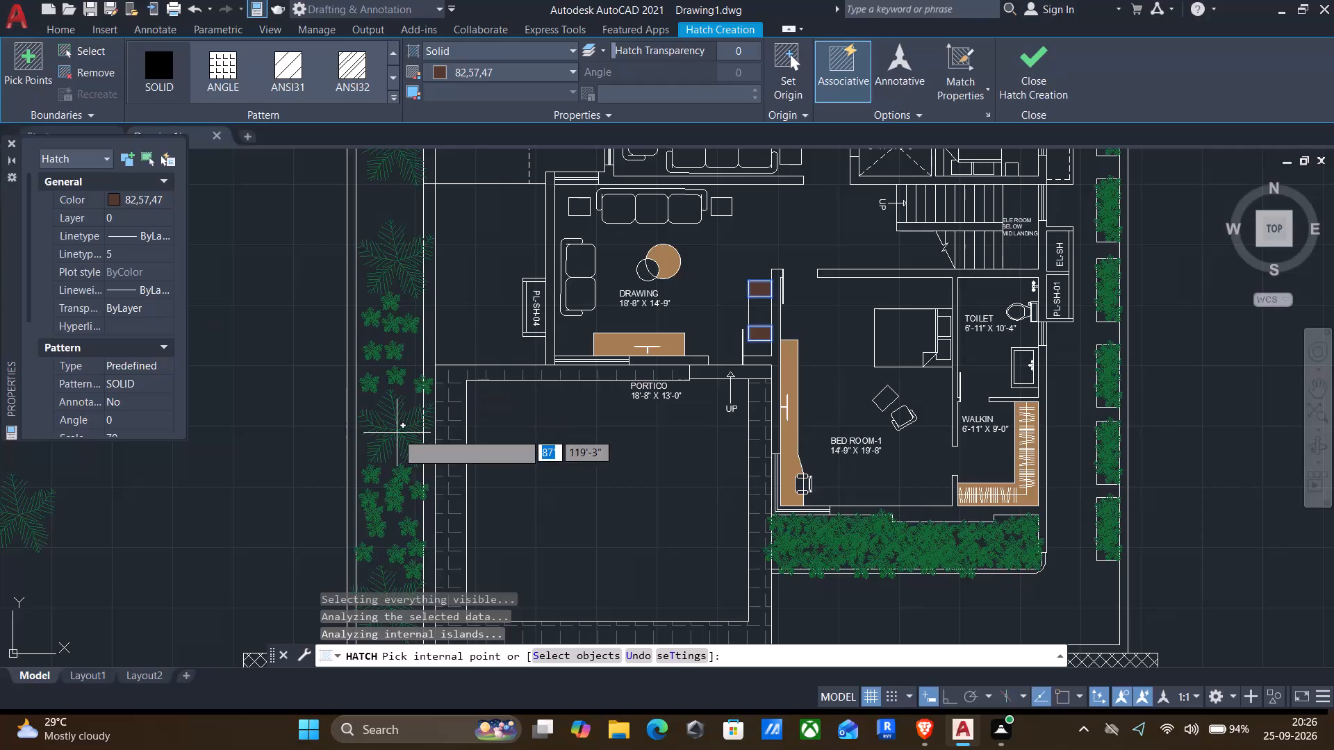
Finish the solid 82,57,47 hatch on the two small units along the drawing room's east side.
scroll(397, 433, down, 1)
middle_drag(430, 416, 536, 355)
key(Return)
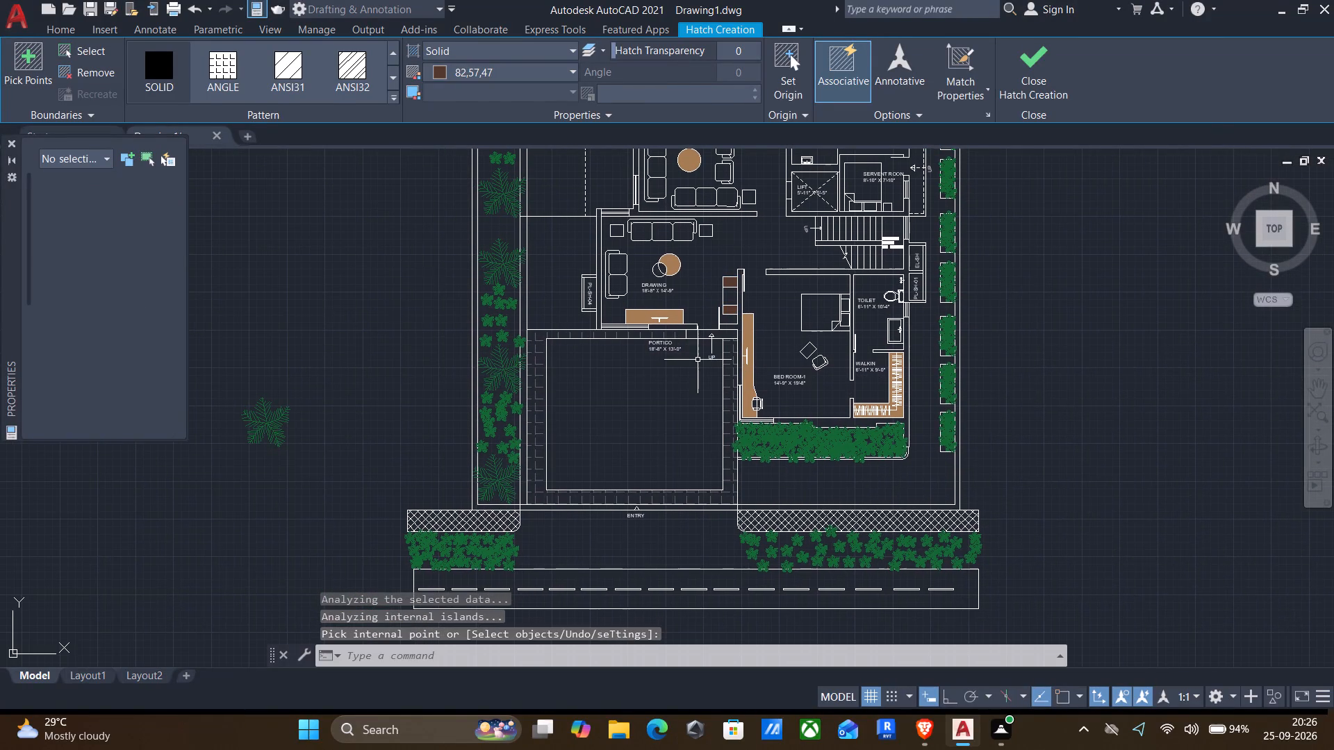
Hatch both outer bands of the drawing room's south window beside the portico with a solid 173,221,247 fill.
middle_drag(746, 360, 520, 398)
key(h)
key(Return)
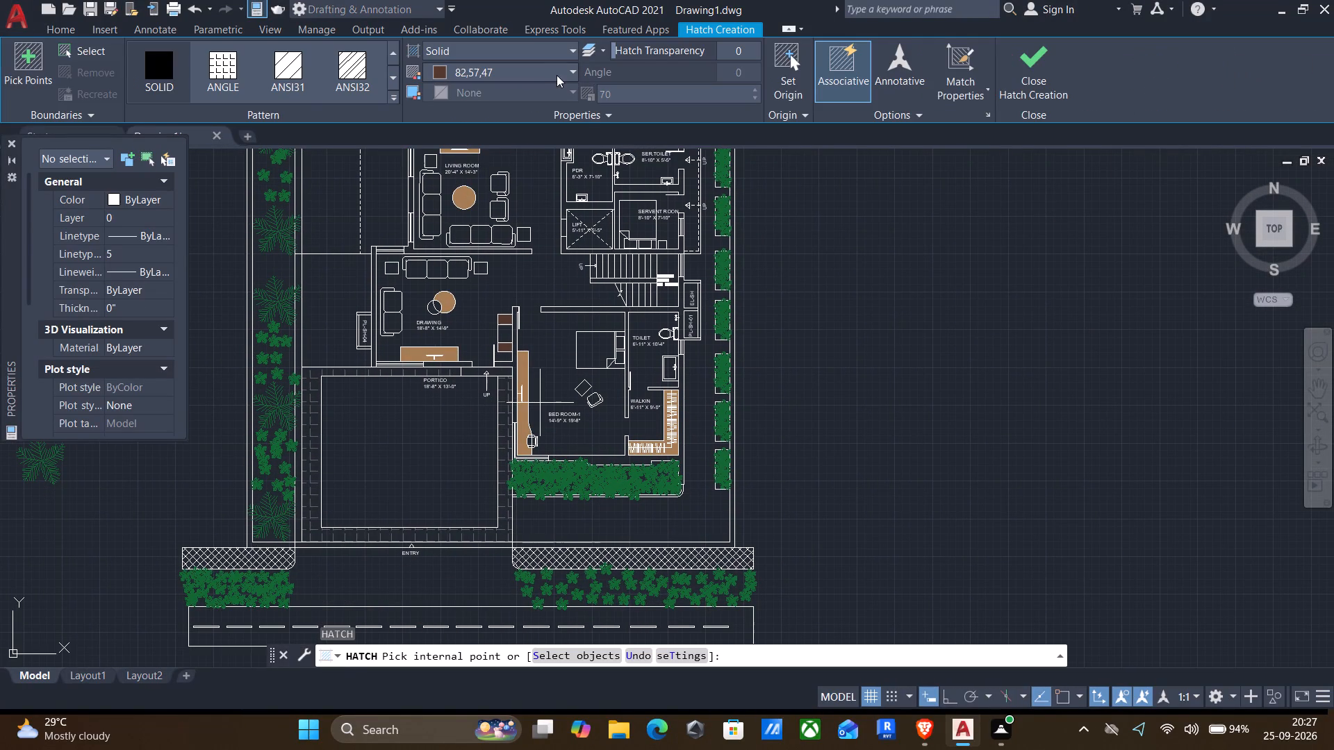
click(549, 76)
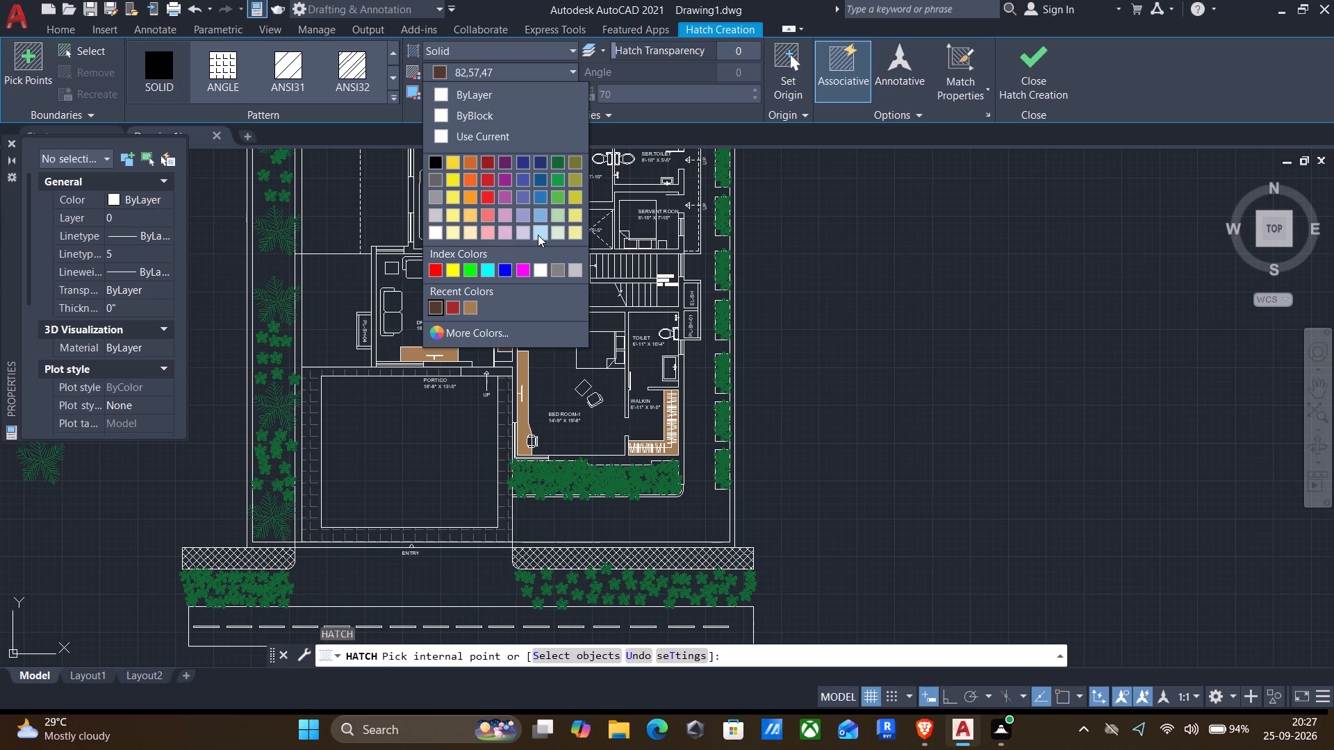
click(538, 235)
scroll(390, 385, up, 3)
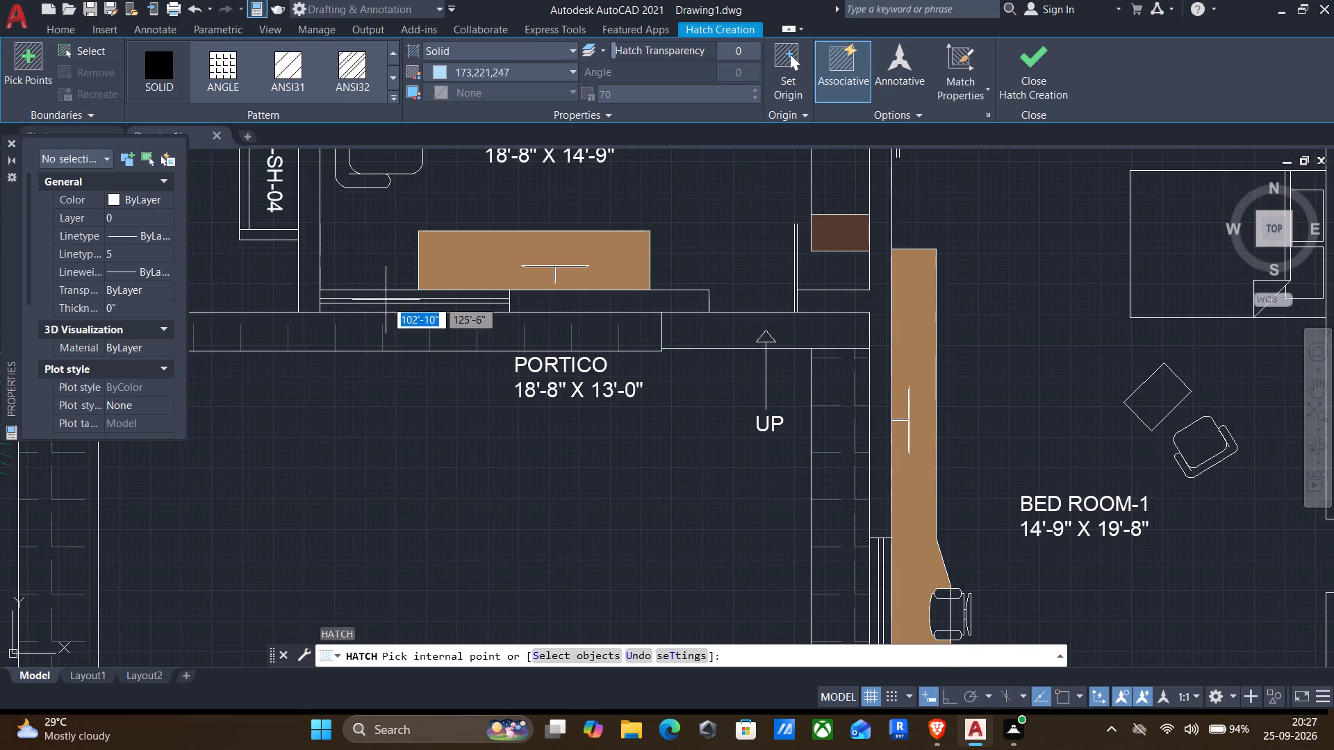
scroll(386, 299, up, 3)
click(370, 331)
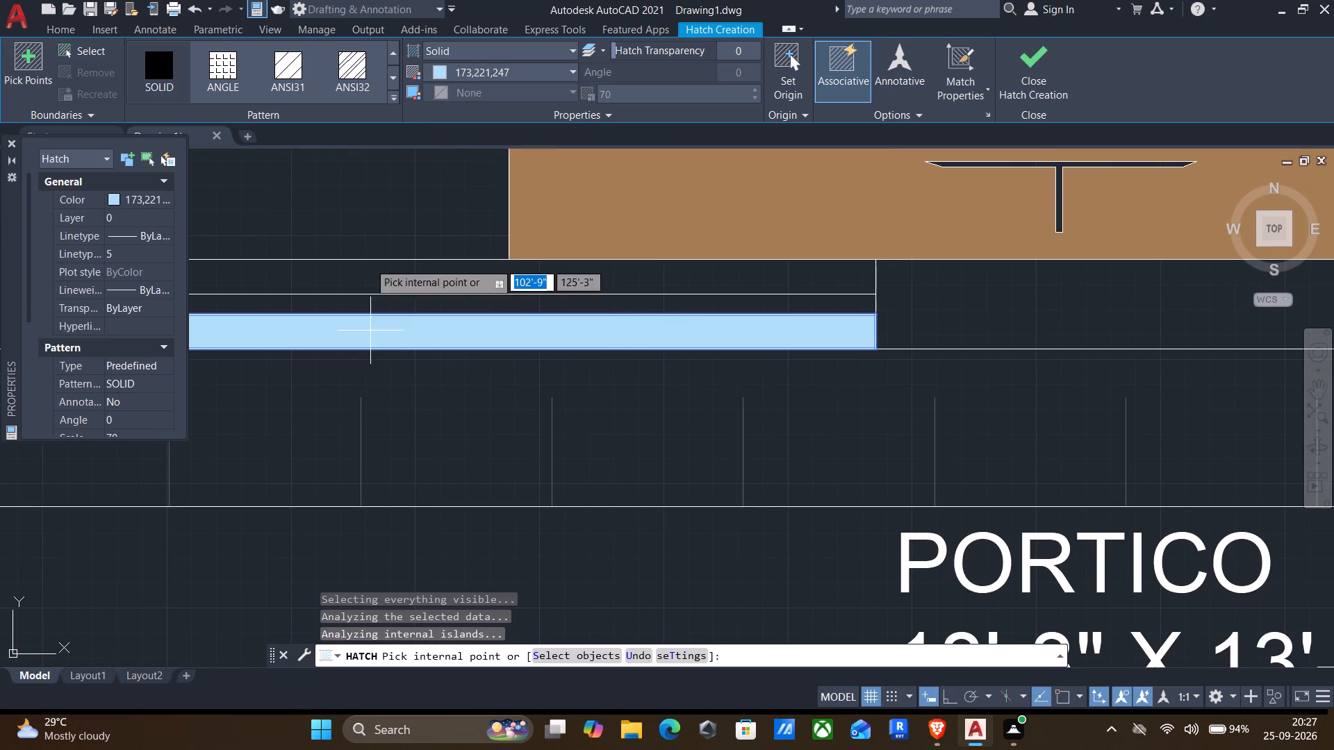
click(363, 274)
scroll(363, 276, down, 4)
scroll(699, 349, down, 2)
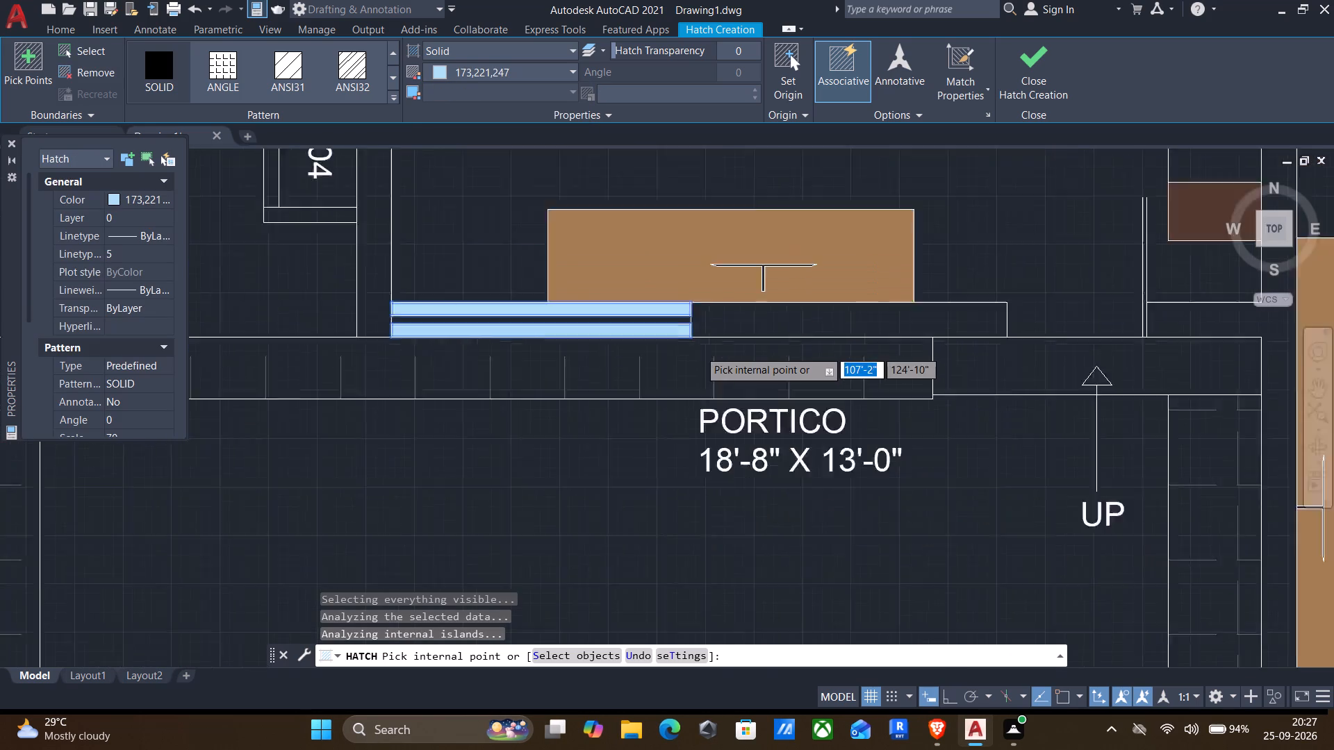
Fill the inner and outer bands of Bed Room-1's southwest corner window with the same light-blue solid hatch.
middle_drag(727, 356, 311, 510)
scroll(420, 472, down, 2)
middle_drag(432, 469, 471, 382)
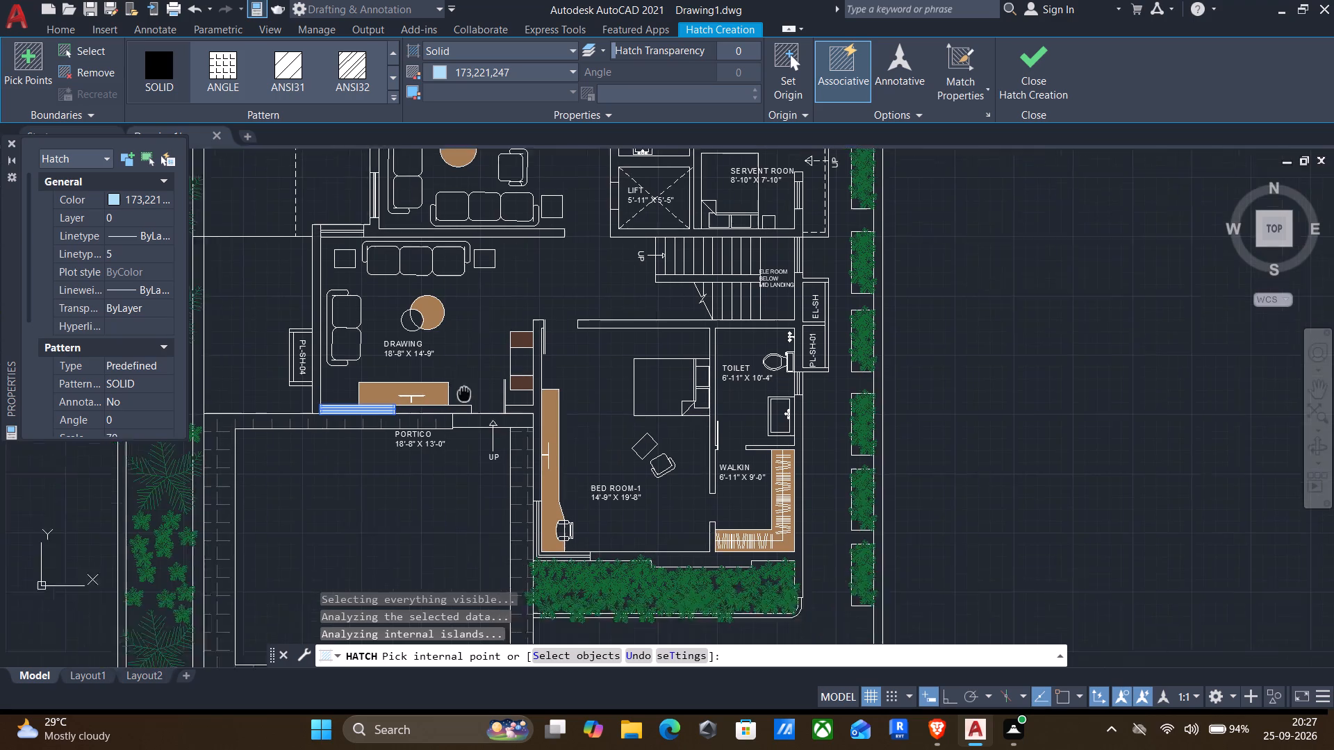
middle_drag(471, 382, 447, 299)
scroll(551, 461, up, 6)
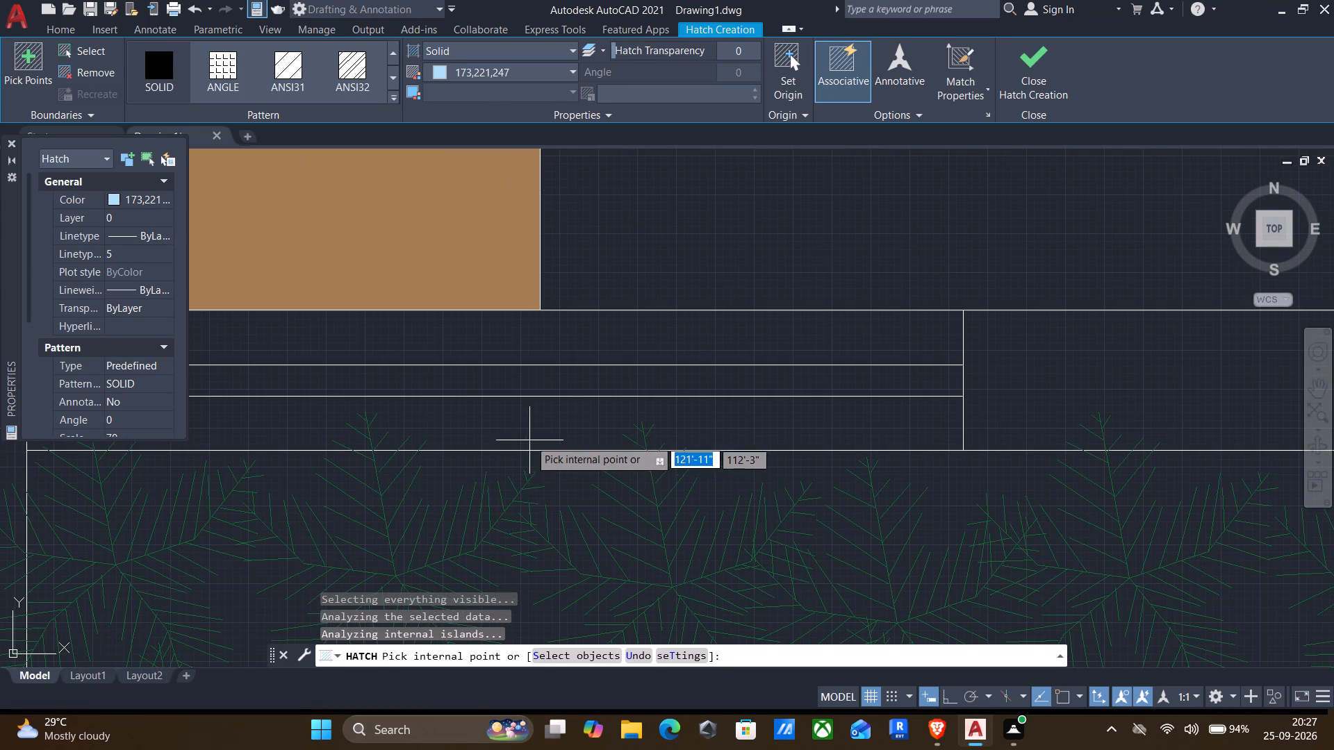
click(529, 438)
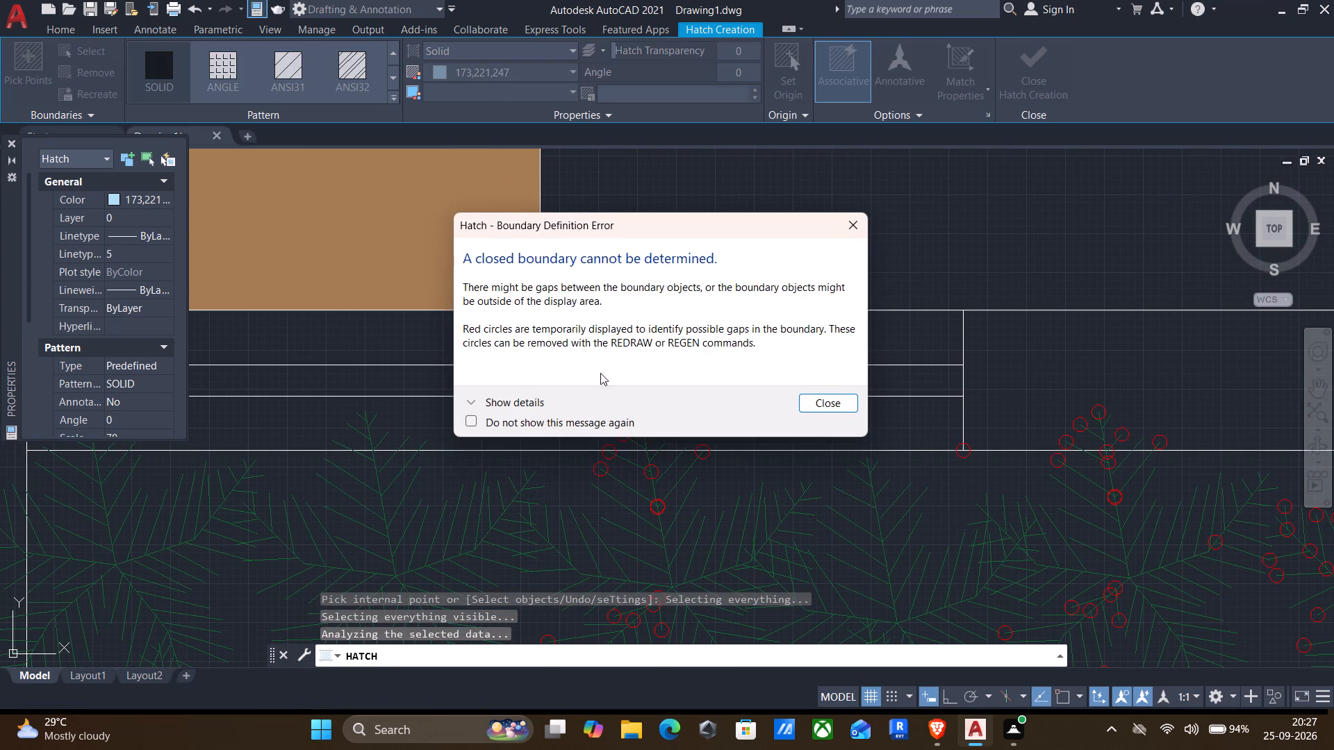
click(840, 406)
scroll(624, 428, down, 2)
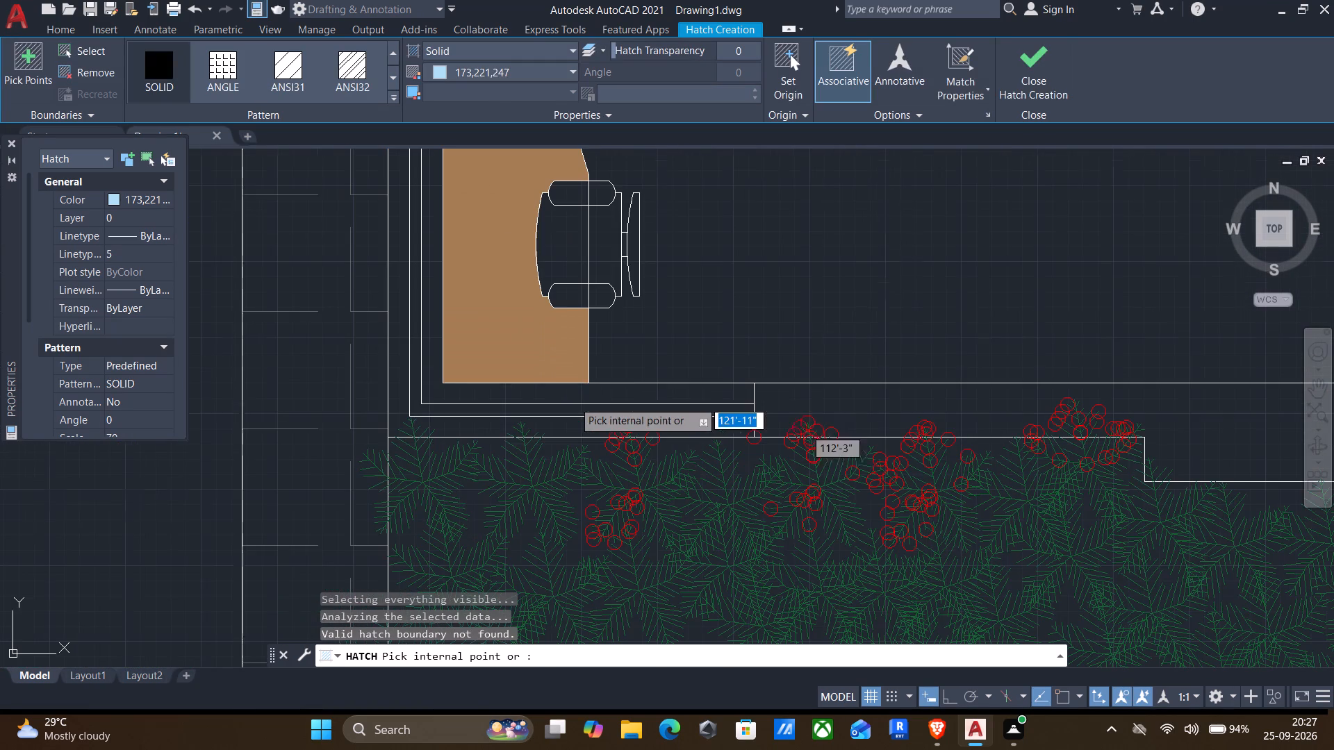
click(558, 397)
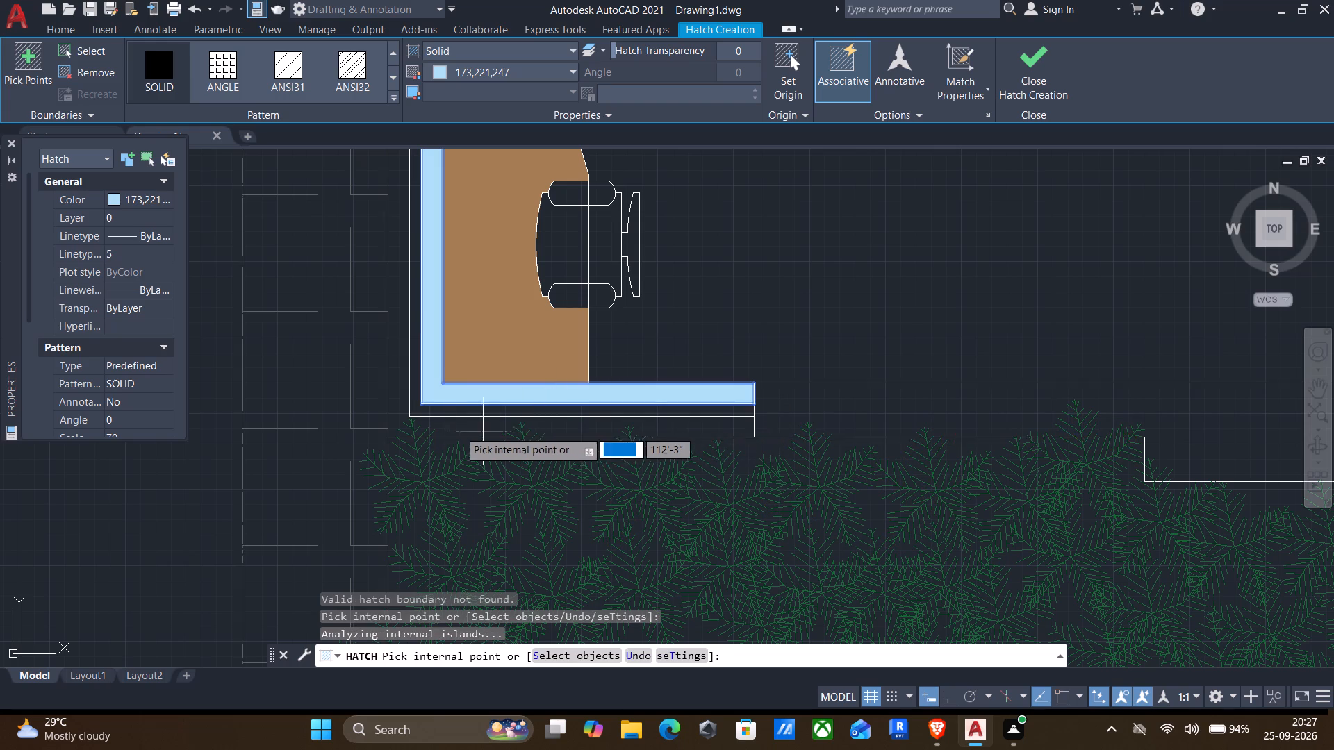
click(395, 359)
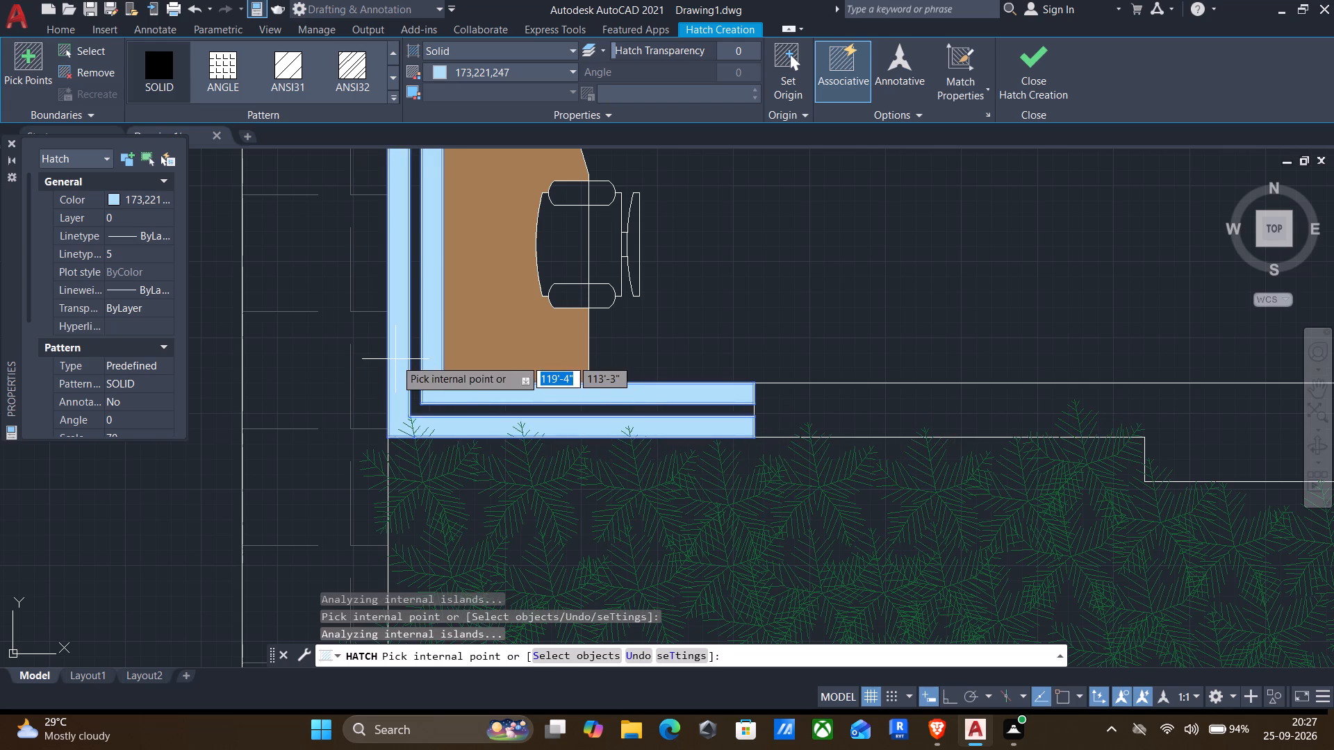
Fill both outer bands of the toilet's east window, just below PL-SH-01, with the light-blue hatch.
scroll(395, 359, down, 3)
middle_drag(547, 383, 361, 579)
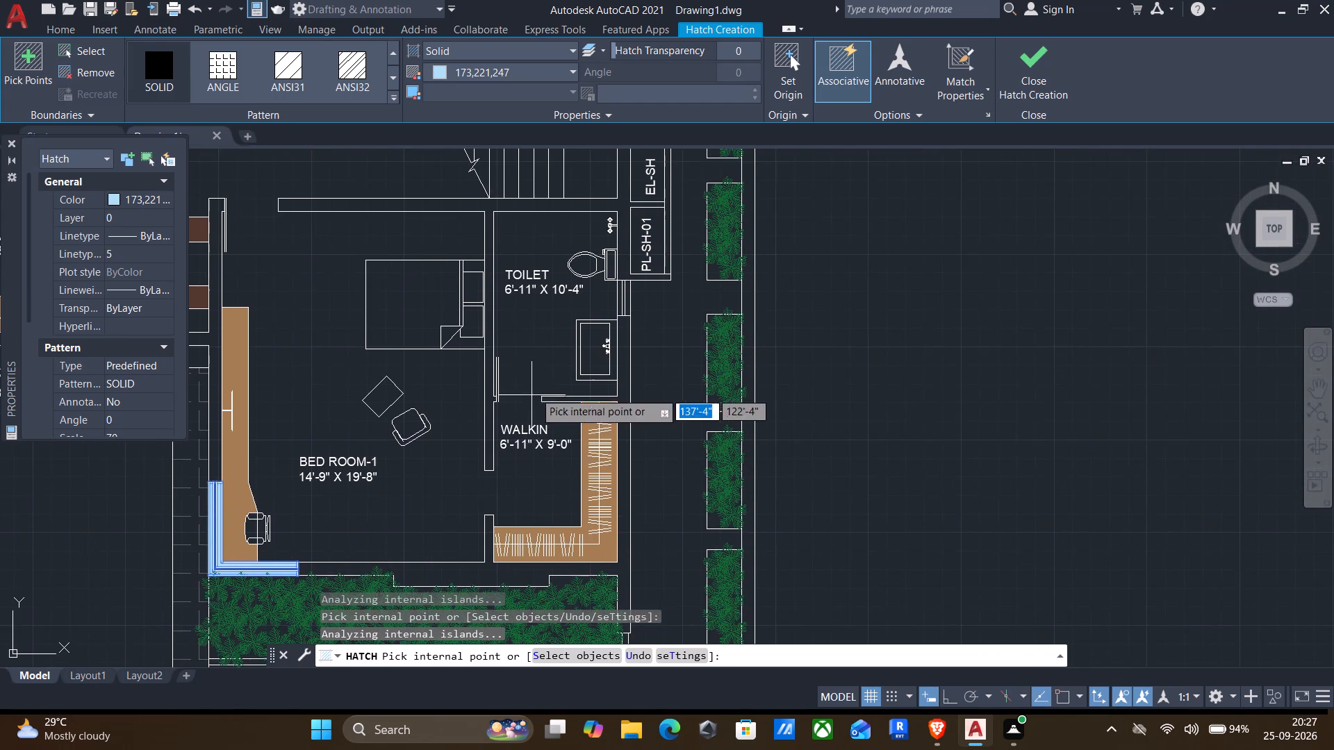
middle_drag(516, 432, 489, 513)
scroll(620, 389, up, 3)
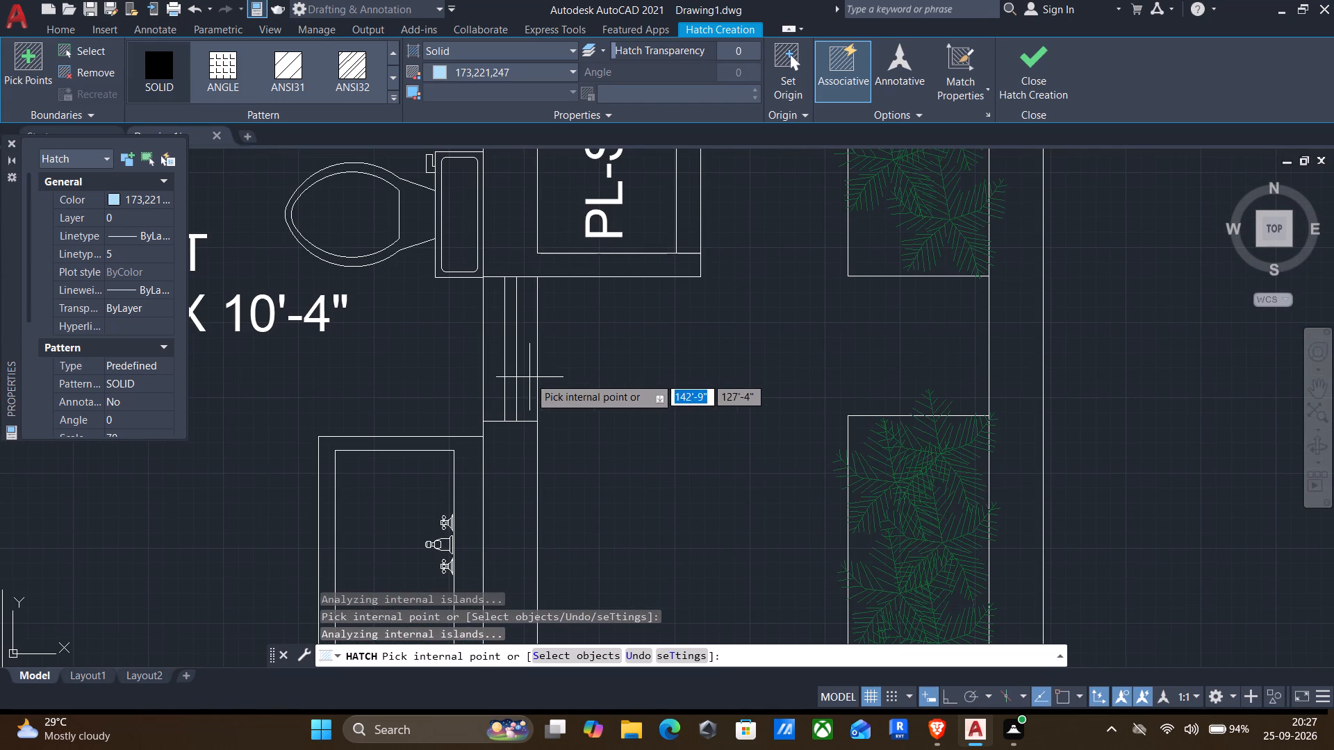
click(529, 378)
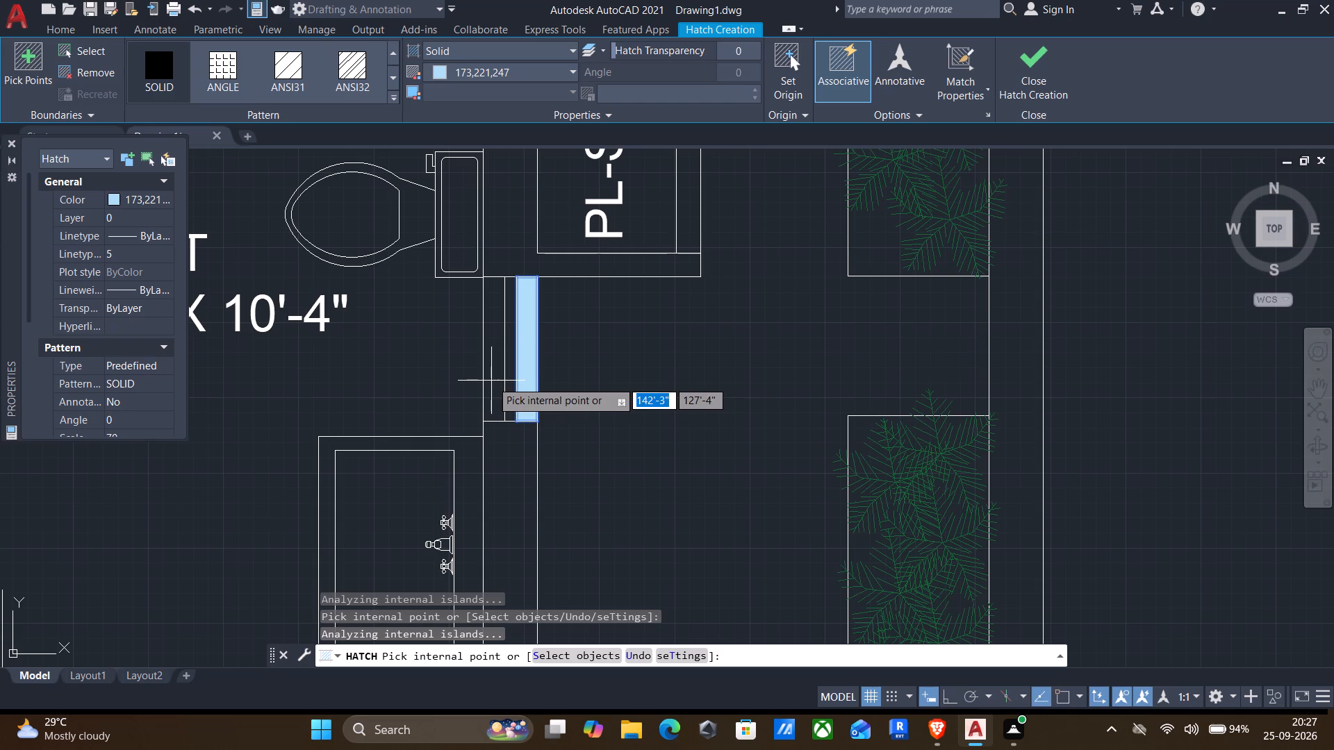
click(491, 381)
Fill both outer bands of the staircase's east wall window with the light-blue hatch.
scroll(491, 380, down, 3)
middle_drag(532, 358, 554, 476)
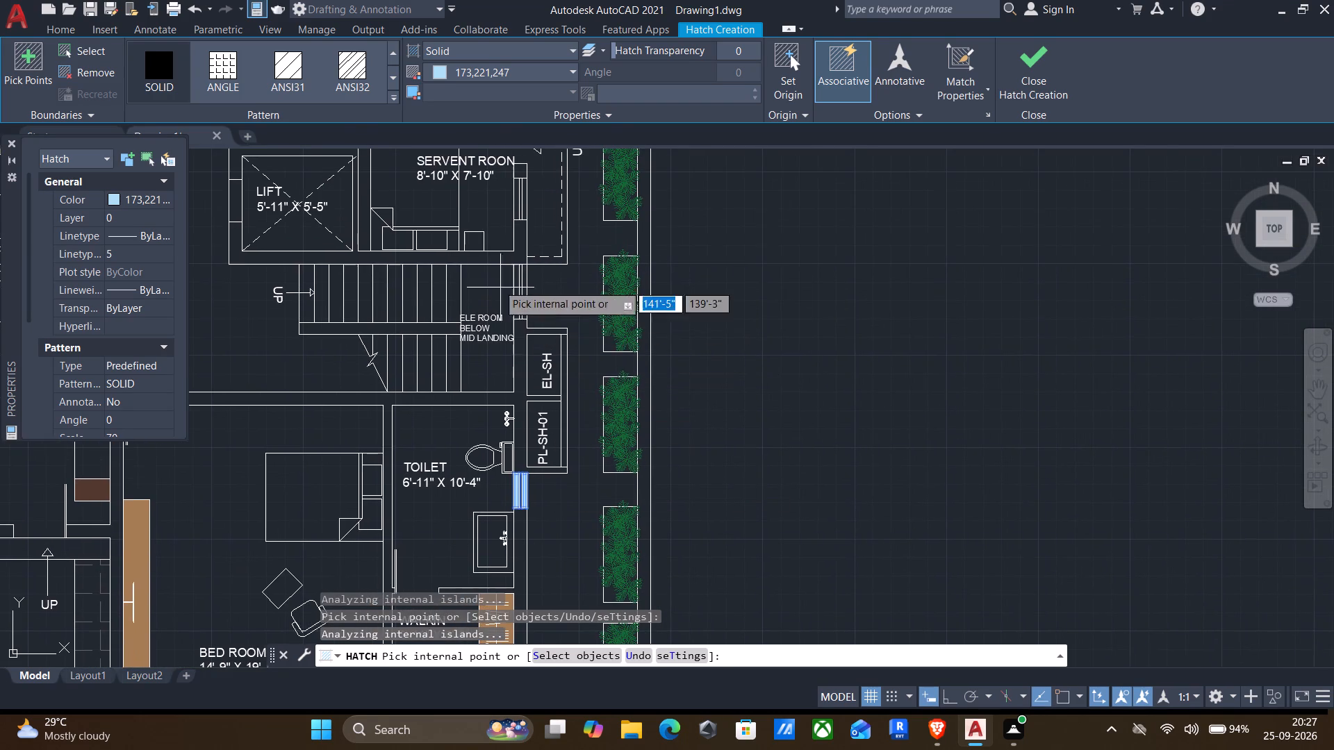
scroll(542, 289, up, 4)
click(413, 322)
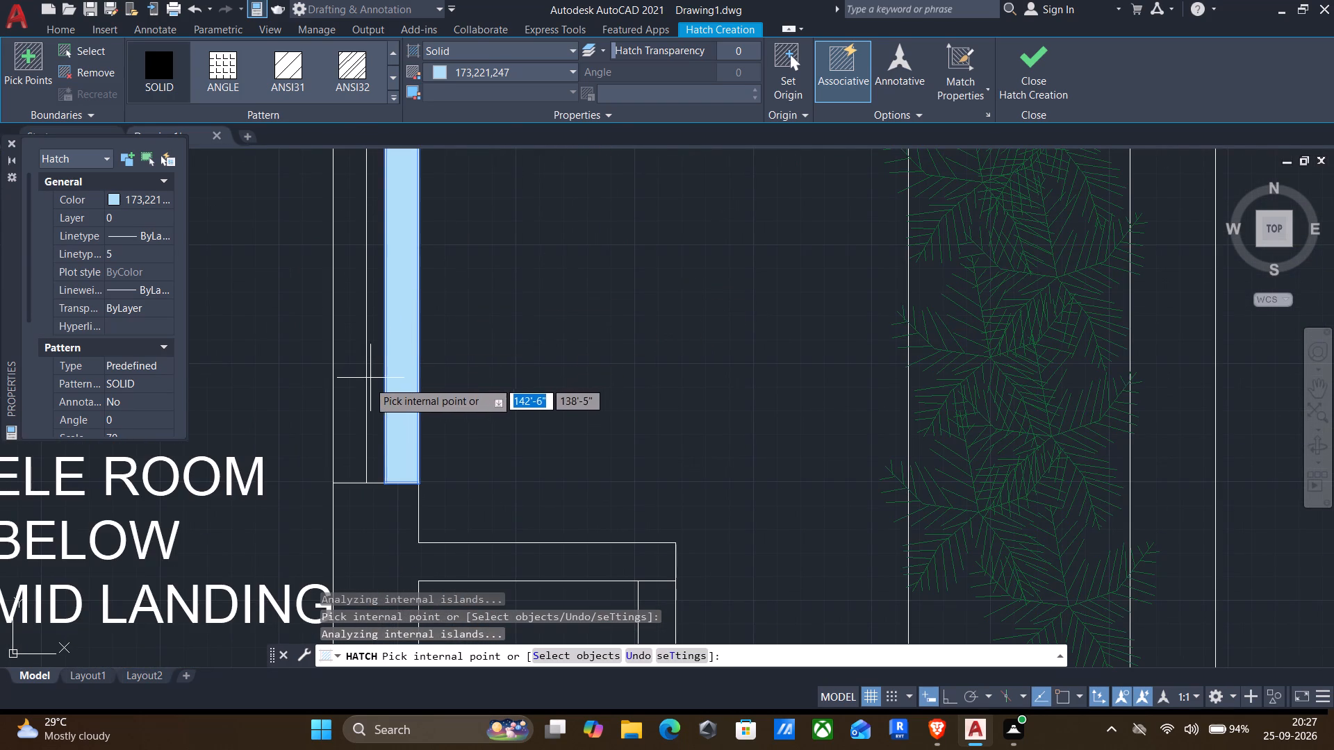
click(356, 399)
Fill both outer bands of the servant room's east window with the light-blue hatch.
scroll(369, 390, down, 3)
middle_drag(423, 337, 500, 490)
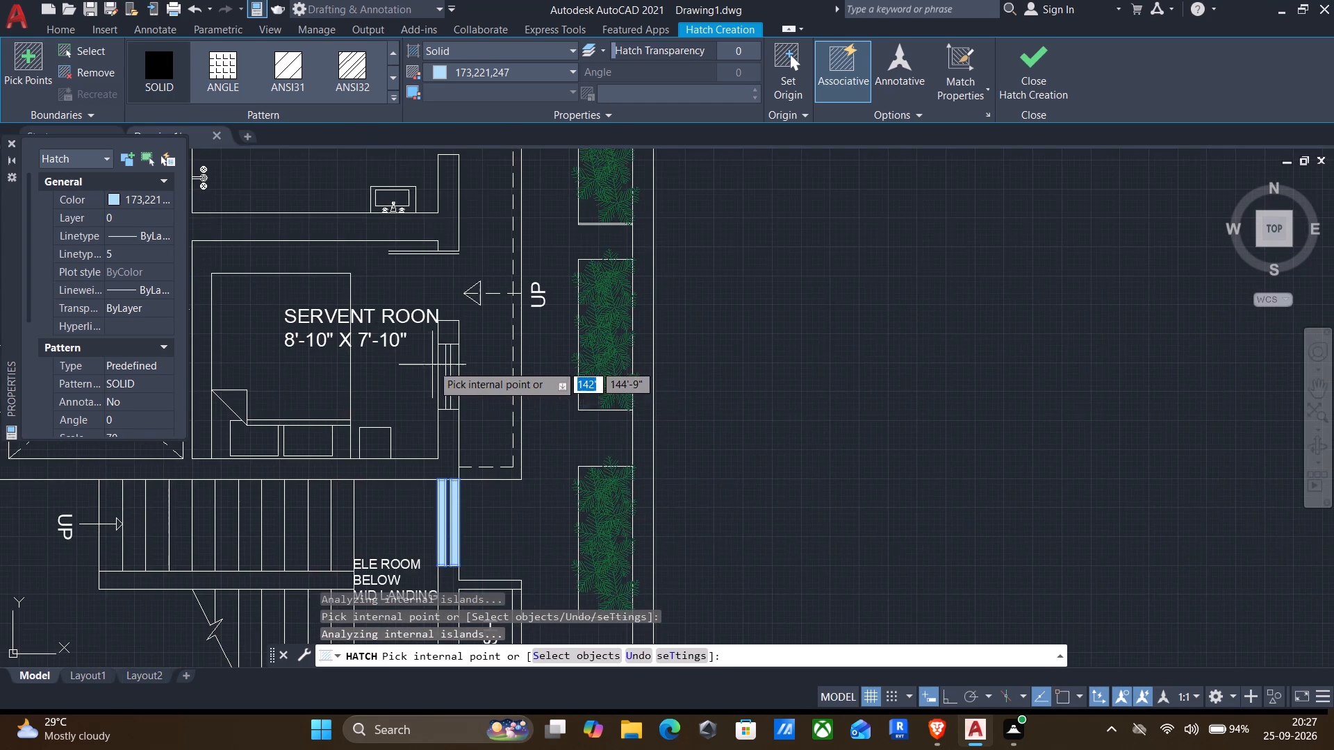
scroll(432, 365, up, 3)
click(467, 381)
click(511, 395)
scroll(511, 395, down, 3)
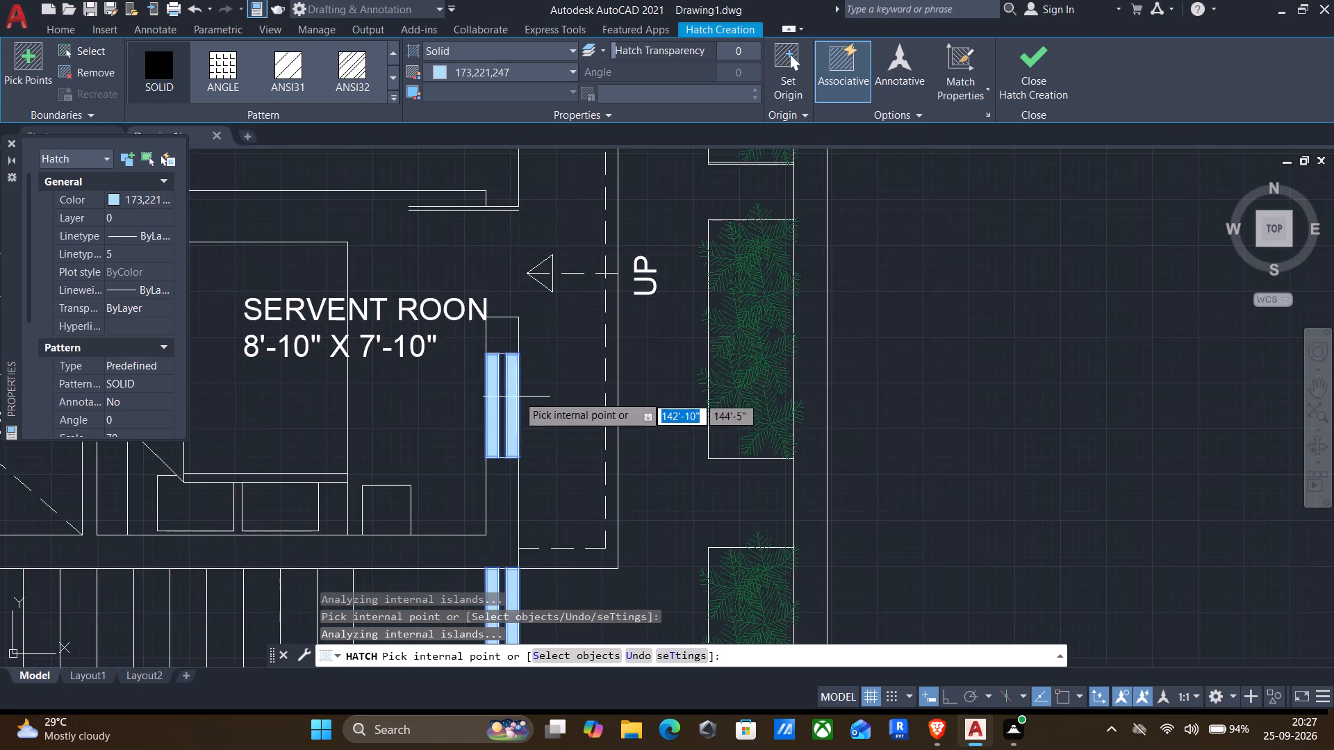
Fill both outer bands of the wet kitchen/utility's east window with the light-blue hatch.
middle_drag(518, 393, 609, 605)
middle_drag(634, 444, 635, 616)
scroll(602, 467, down, 2)
middle_drag(591, 443, 630, 511)
scroll(664, 284, up, 3)
click(560, 337)
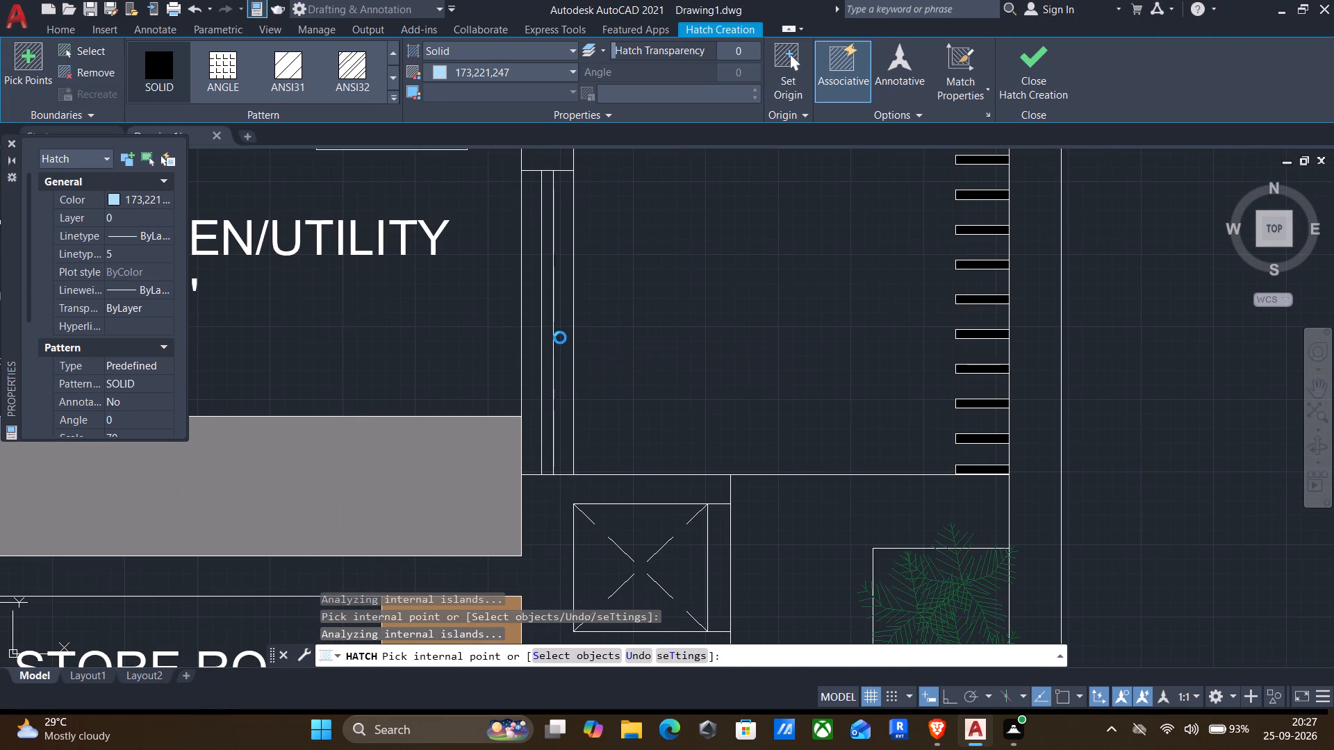
click(529, 358)
Fill both outer bands of the kitchen's north window behind the sink with the light-blue hatch.
scroll(528, 339, down, 3)
middle_drag(521, 335, 743, 438)
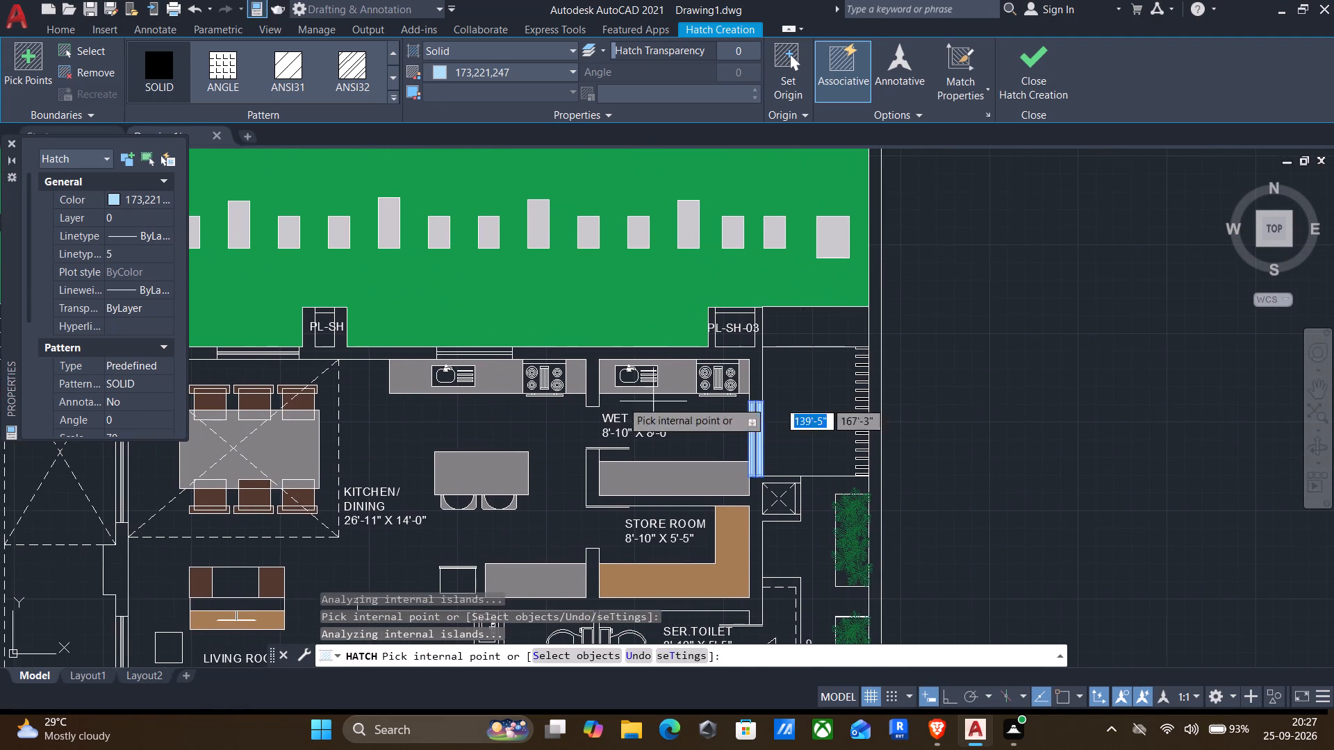
middle_drag(427, 426, 588, 448)
scroll(617, 380, up, 3)
click(620, 374)
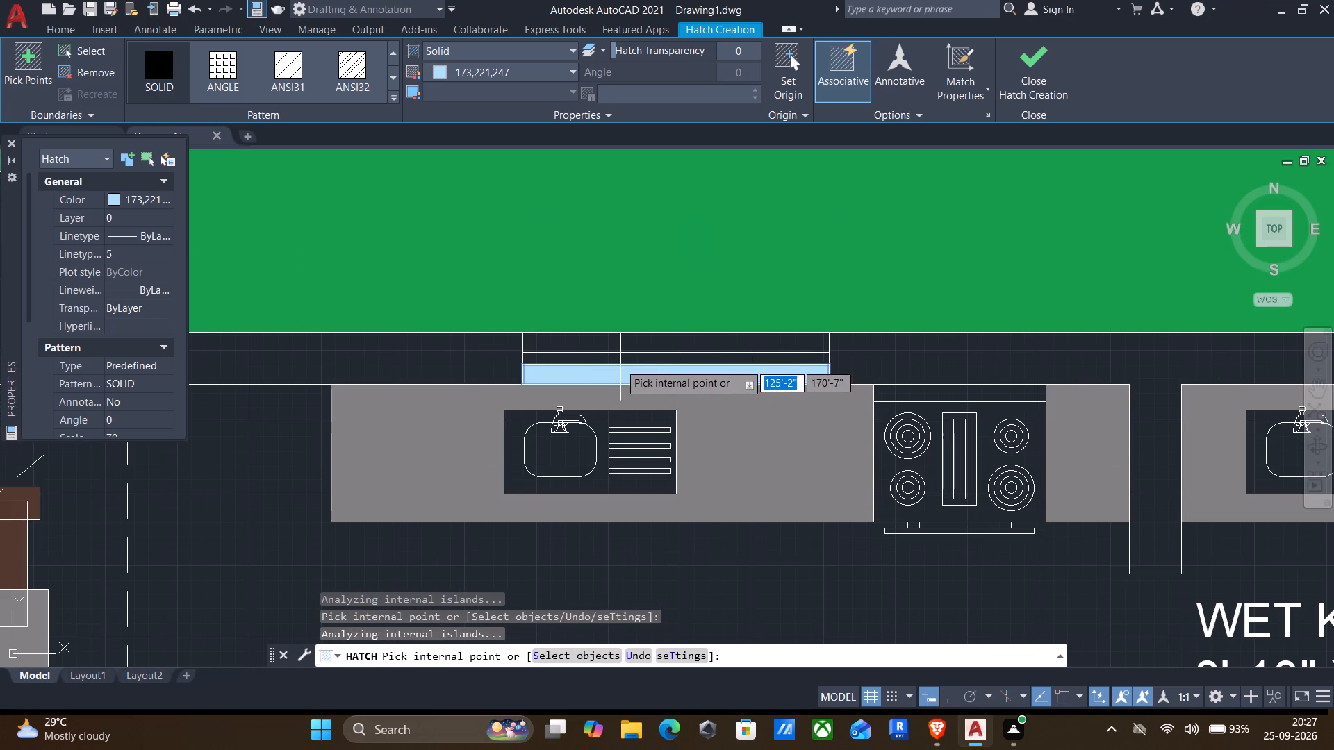
click(616, 346)
Fill both outer bands of the dining area's north window beside the PL-SH shaft with the light-blue hatch.
scroll(591, 373, down, 2)
middle_drag(583, 391, 744, 377)
scroll(429, 372, up, 3)
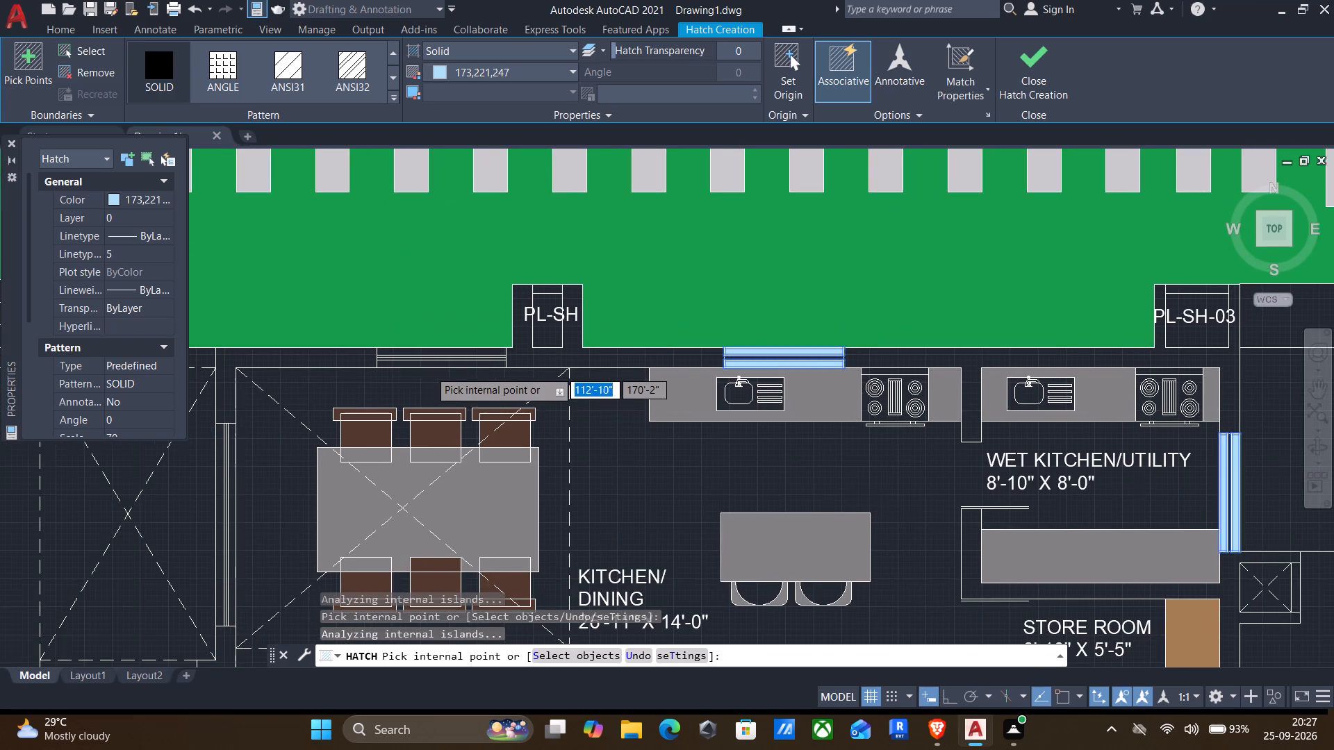
click(422, 344)
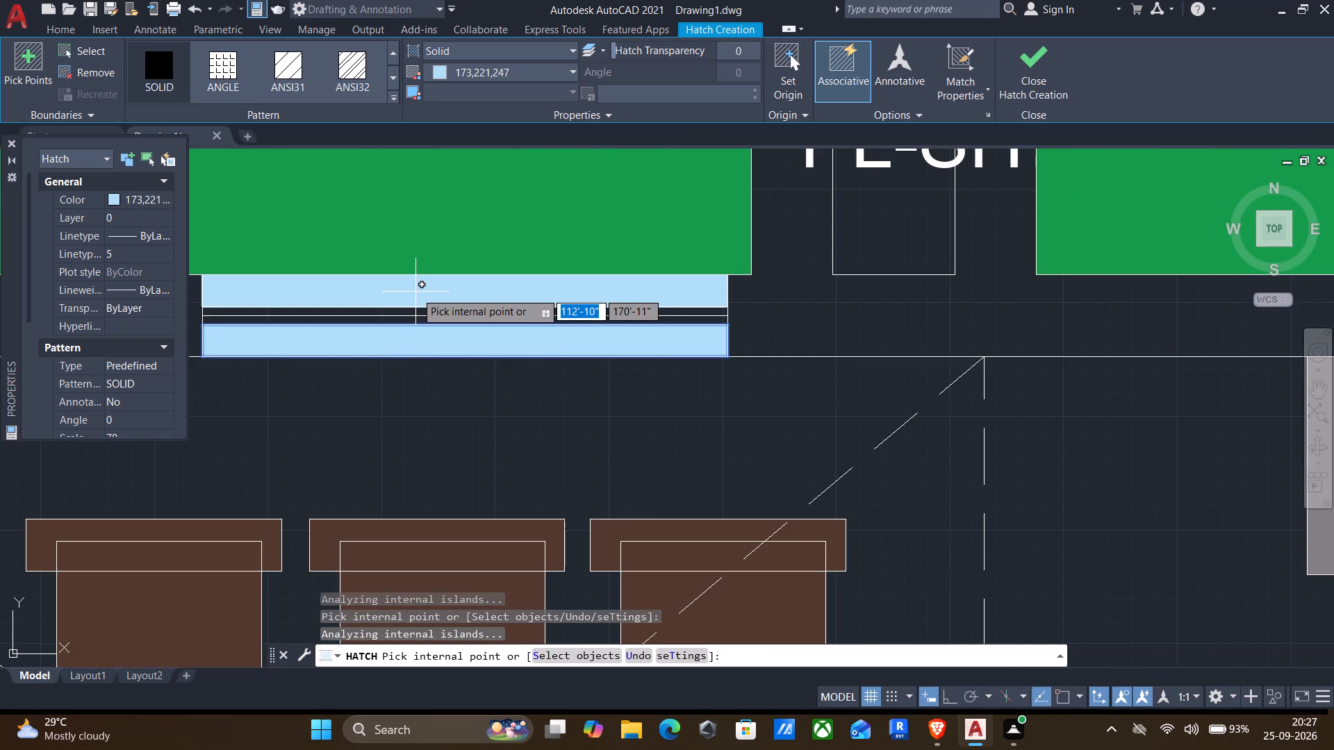
click(415, 292)
Fill both outer bands of the dining area's west window with the light-blue hatch.
scroll(414, 327, down, 3)
middle_drag(422, 369, 732, 315)
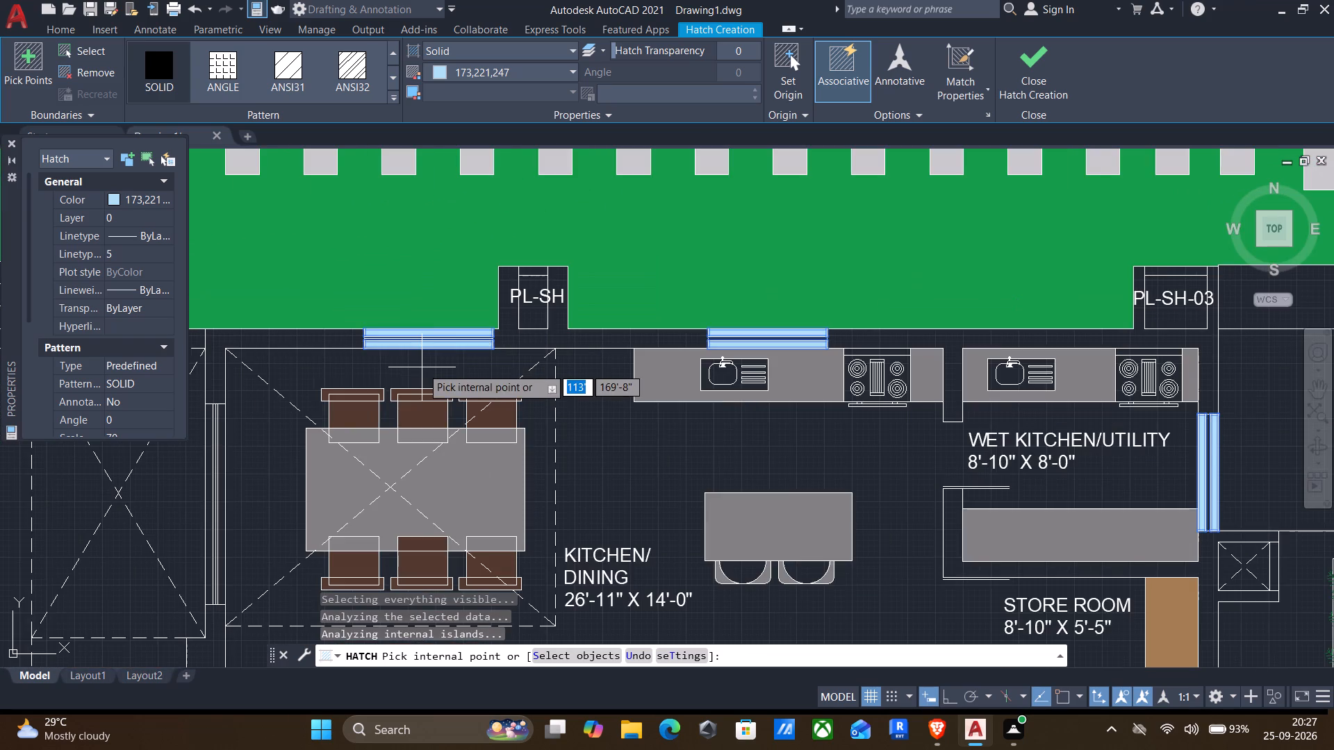
middle_drag(732, 315, 797, 293)
scroll(566, 426, up, 4)
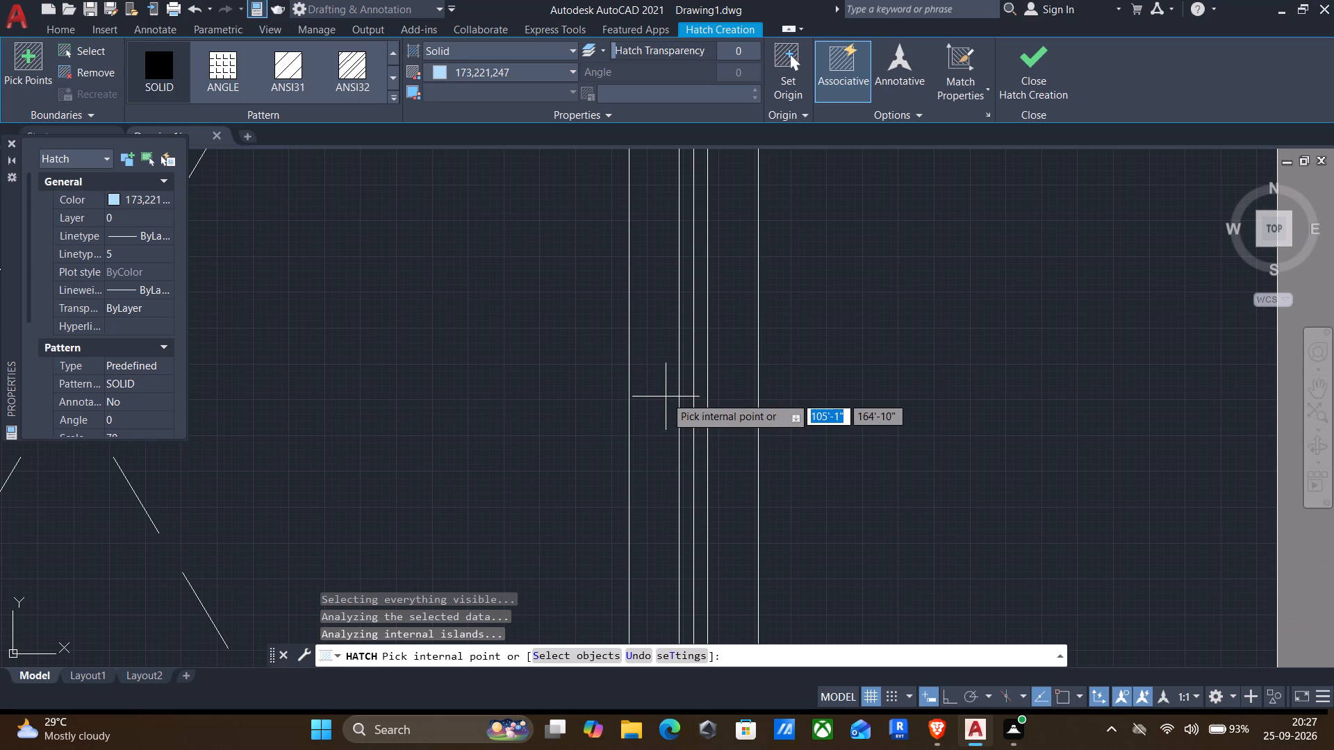
click(666, 397)
click(713, 416)
Fill both outer bands of the living room's northern west-wall window with the light-blue hatch.
scroll(714, 423, down, 4)
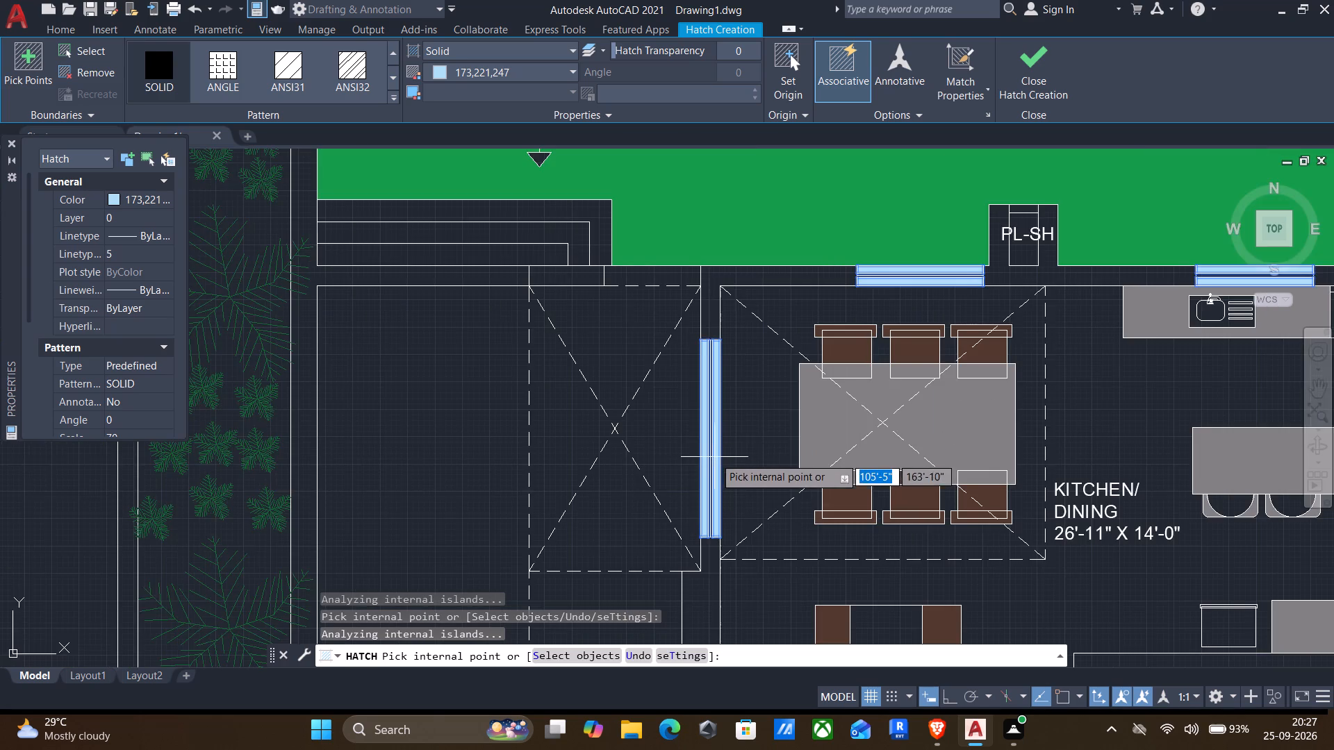
middle_drag(714, 460, 531, 341)
middle_drag(520, 483, 504, 326)
scroll(494, 451, up, 3)
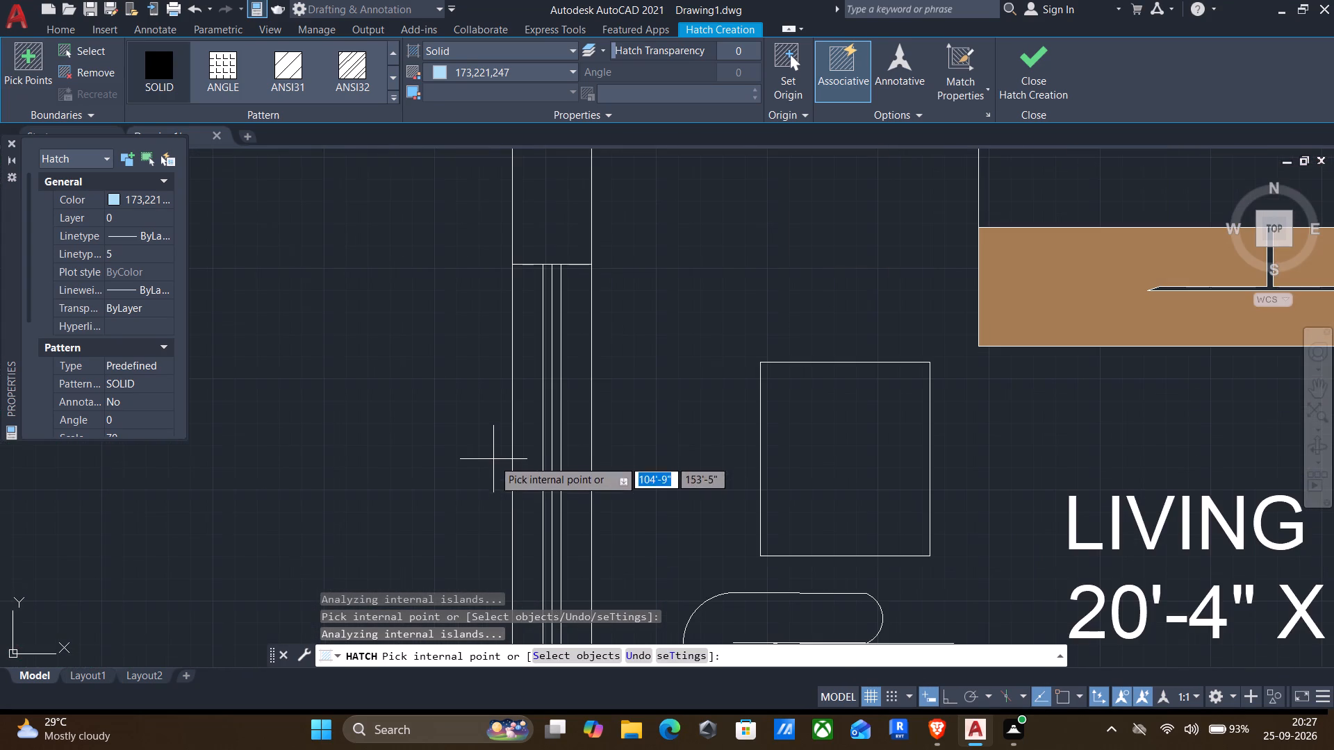
click(524, 472)
click(570, 478)
Fill both outer bands of the living room's southern west-wall window with the light-blue hatch.
scroll(570, 485, down, 2)
middle_drag(563, 527, 531, 283)
middle_drag(529, 513, 559, 267)
scroll(552, 344, up, 3)
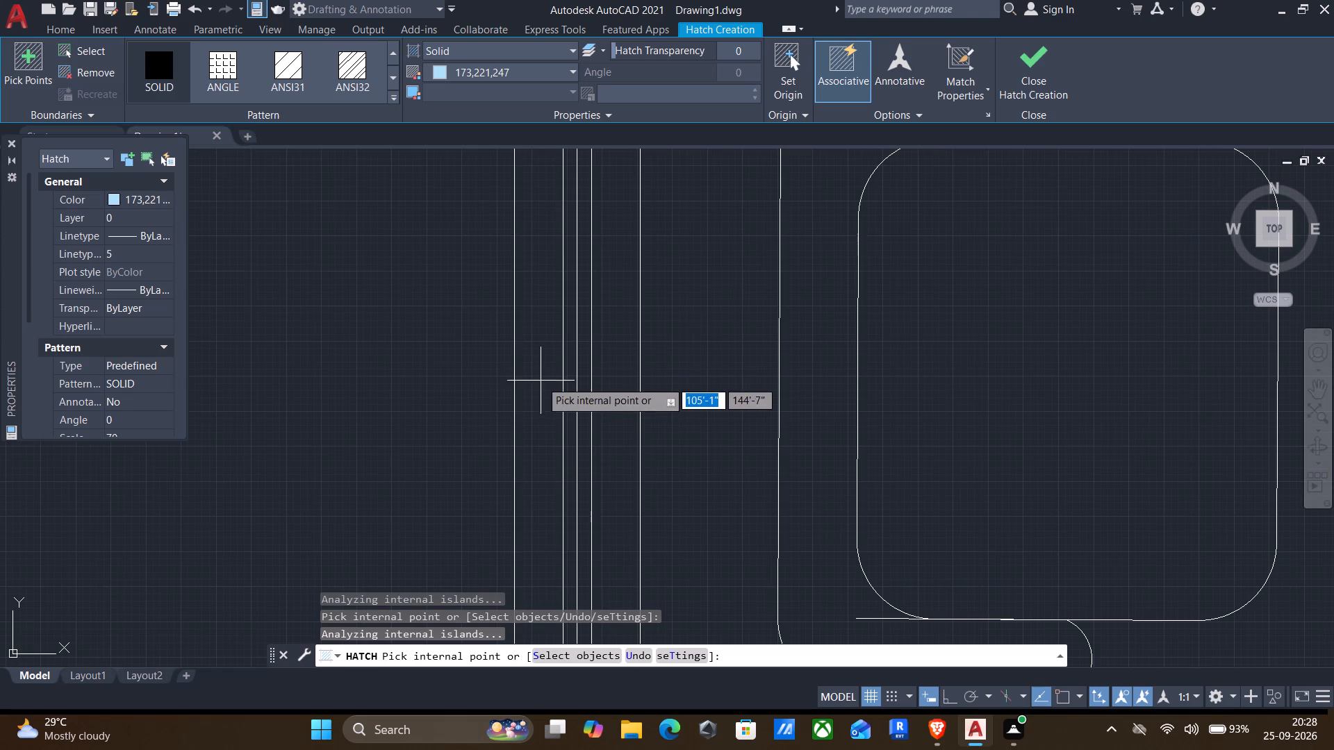
click(541, 382)
click(616, 393)
Fill both outer bands of the drawing room's north window with the light-blue hatch.
scroll(605, 410, down, 3)
middle_drag(563, 481, 562, 278)
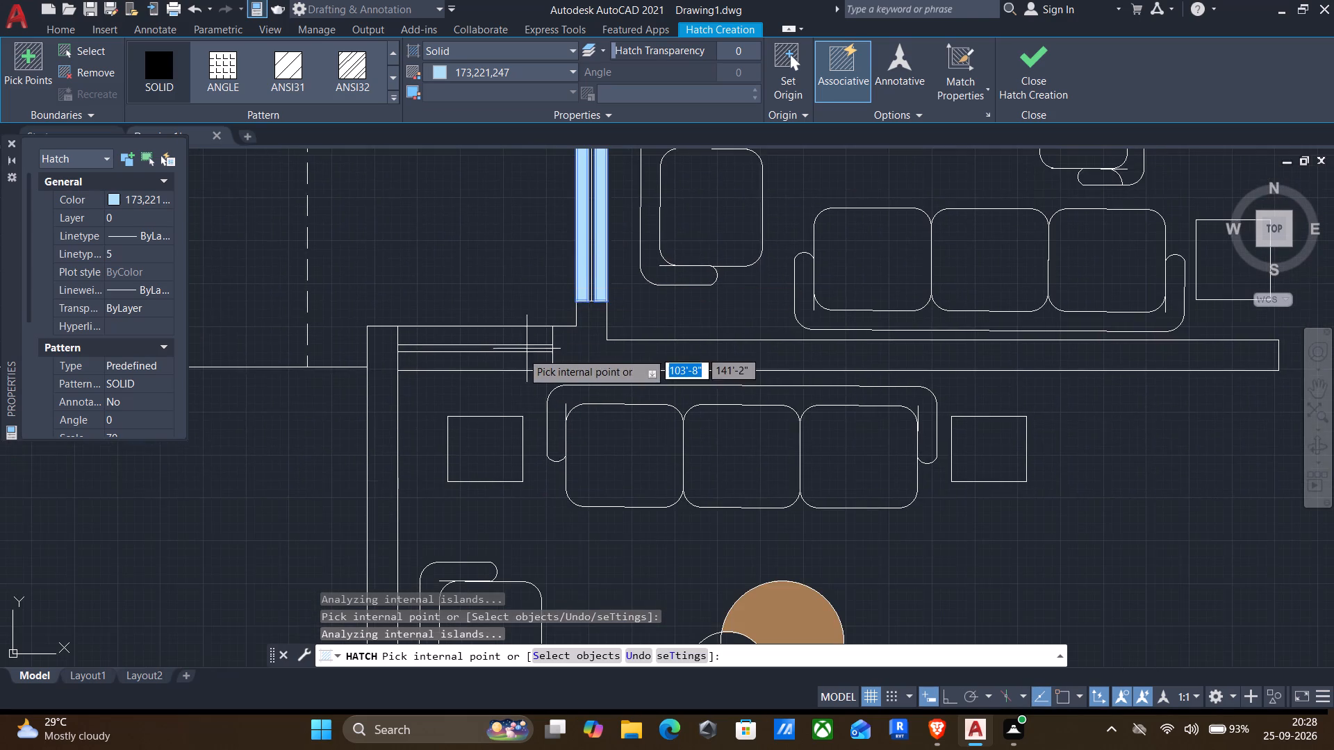
scroll(492, 353, up, 3)
click(486, 369)
click(471, 291)
Examine the drawing room's west wall around PL-SH-04 and the adjoining rooms for windows still lacking the fill.
scroll(473, 310, down, 2)
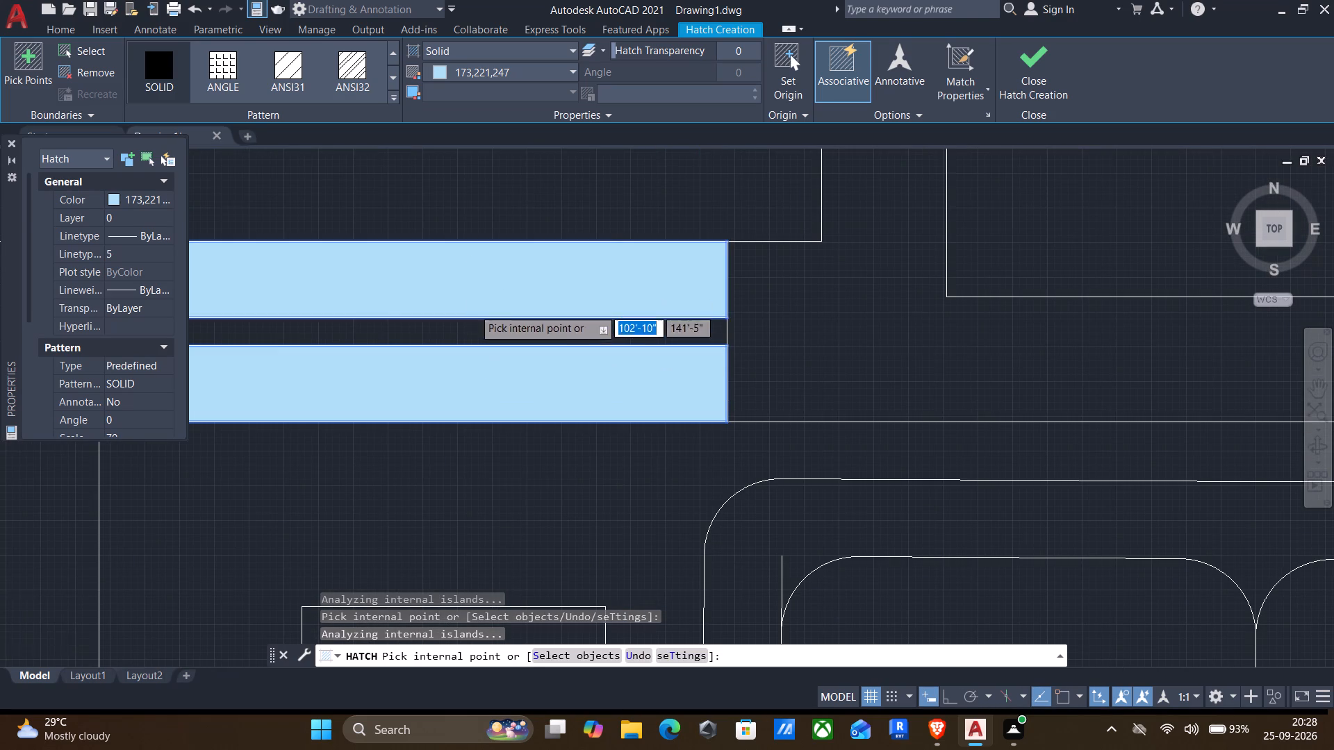
scroll(472, 315, down, 2)
middle_drag(484, 397, 536, 253)
middle_drag(440, 496, 495, 241)
scroll(472, 434, up, 1)
middle_drag(472, 435, 505, 280)
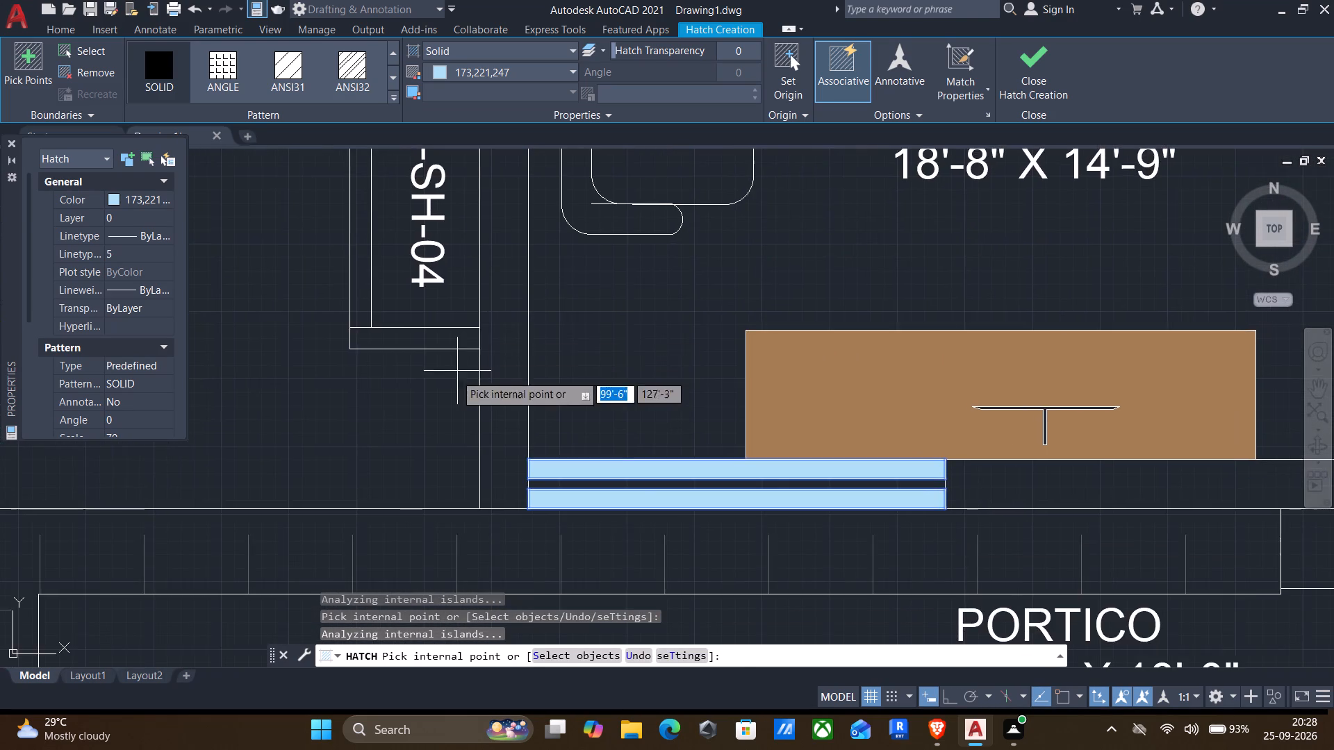
middle_drag(453, 380, 477, 290)
middle_drag(473, 322, 529, 418)
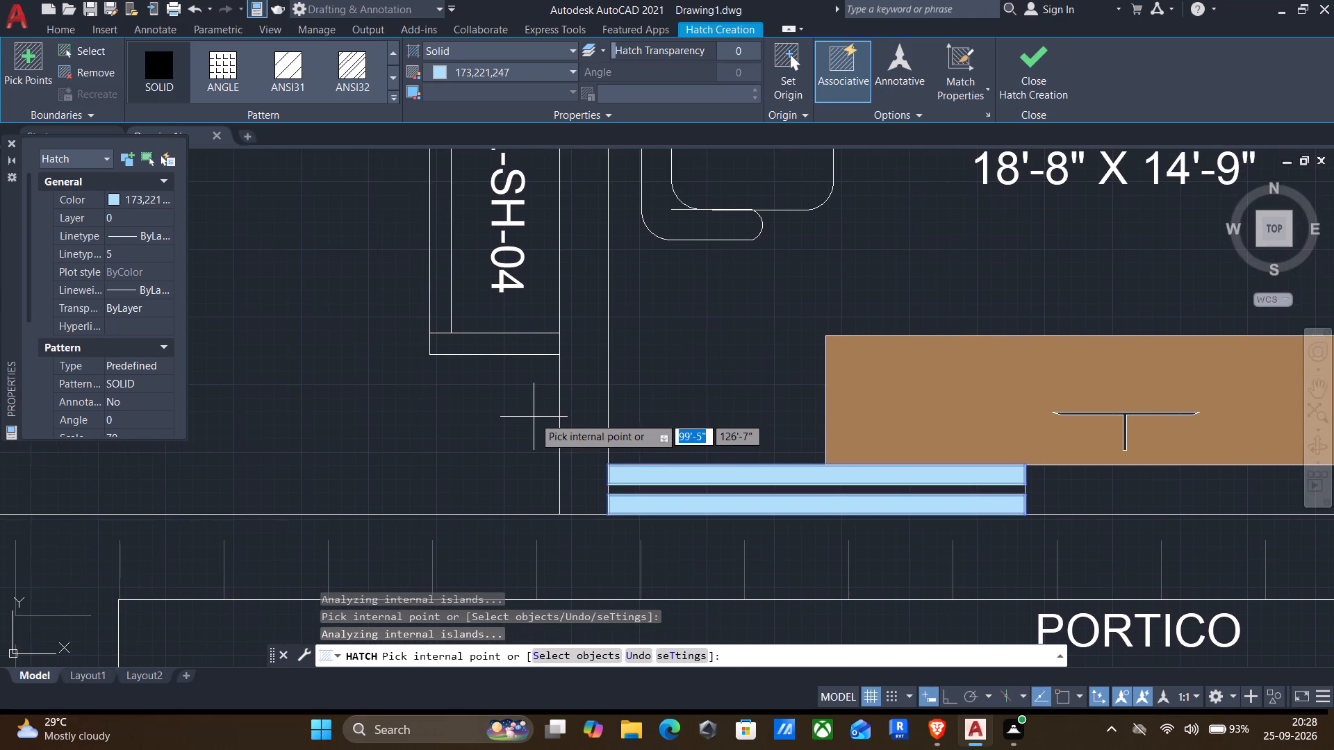
middle_drag(536, 417, 522, 372)
scroll(521, 371, down, 3)
middle_drag(618, 459, 541, 506)
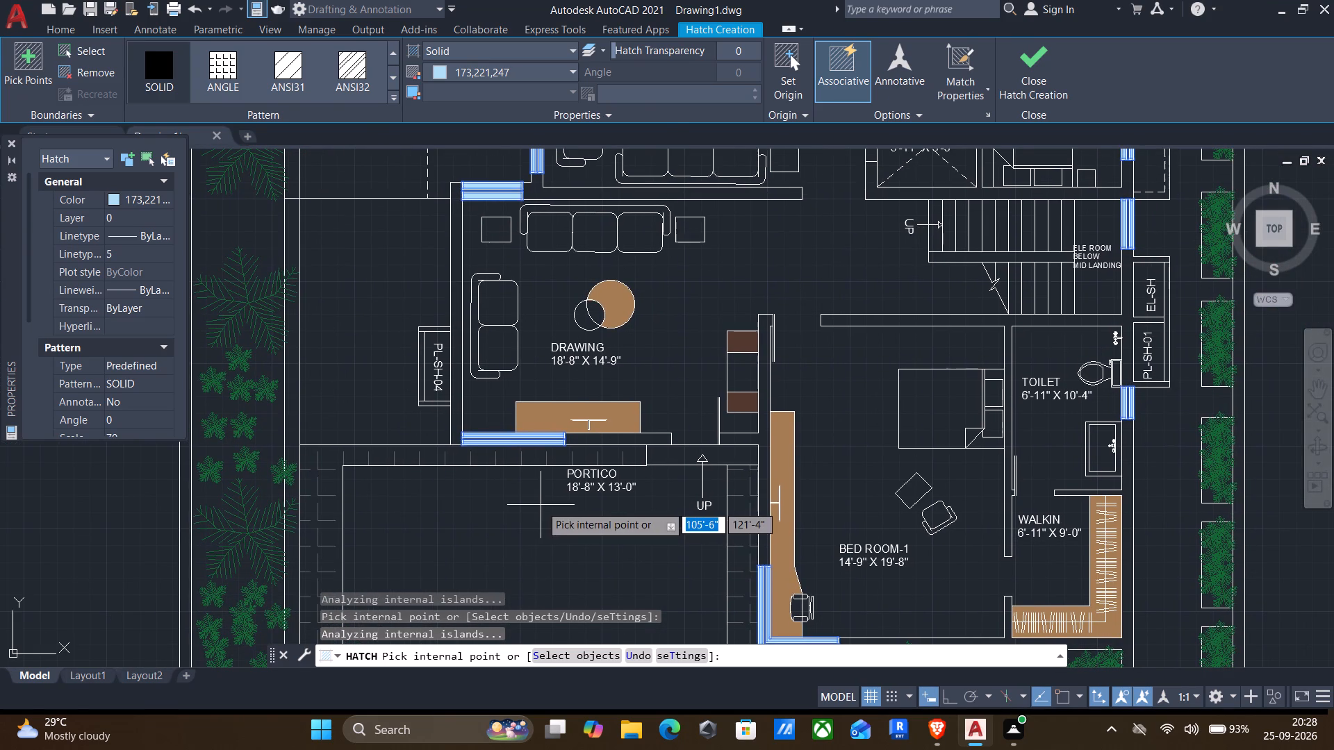
Finish the light-blue window hatch.
key(Return)
key(j)
key(BackSpace)
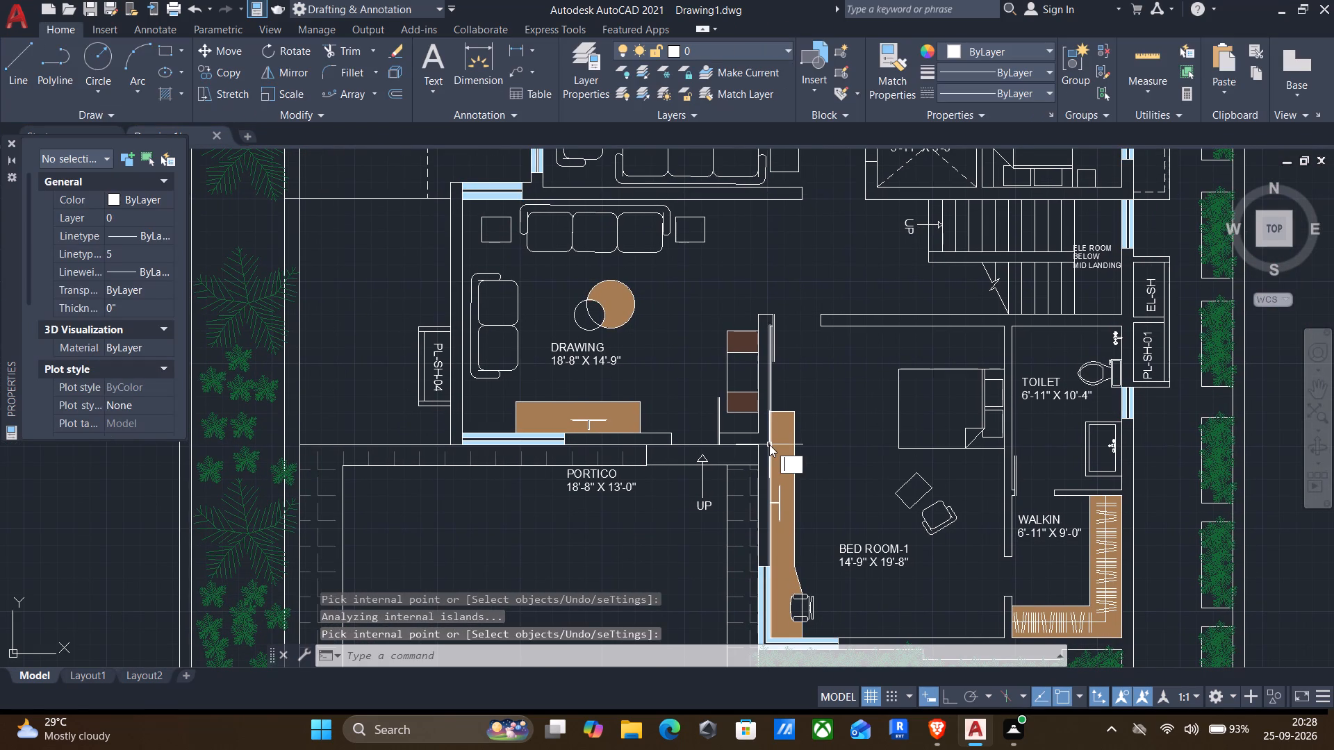
Start a new solid hatch with its colour set to dark grey 99,100,102.
key(BackSpace)
key(h)
key(Return)
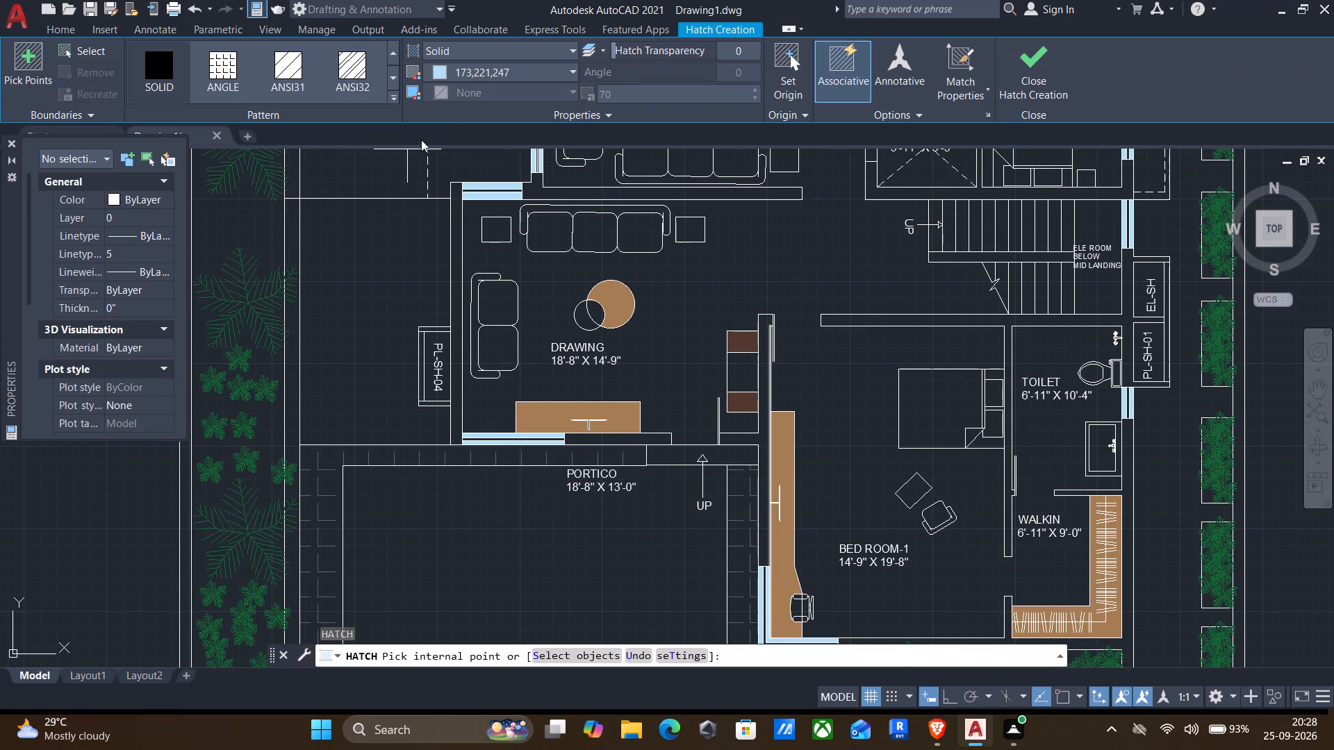
click(479, 73)
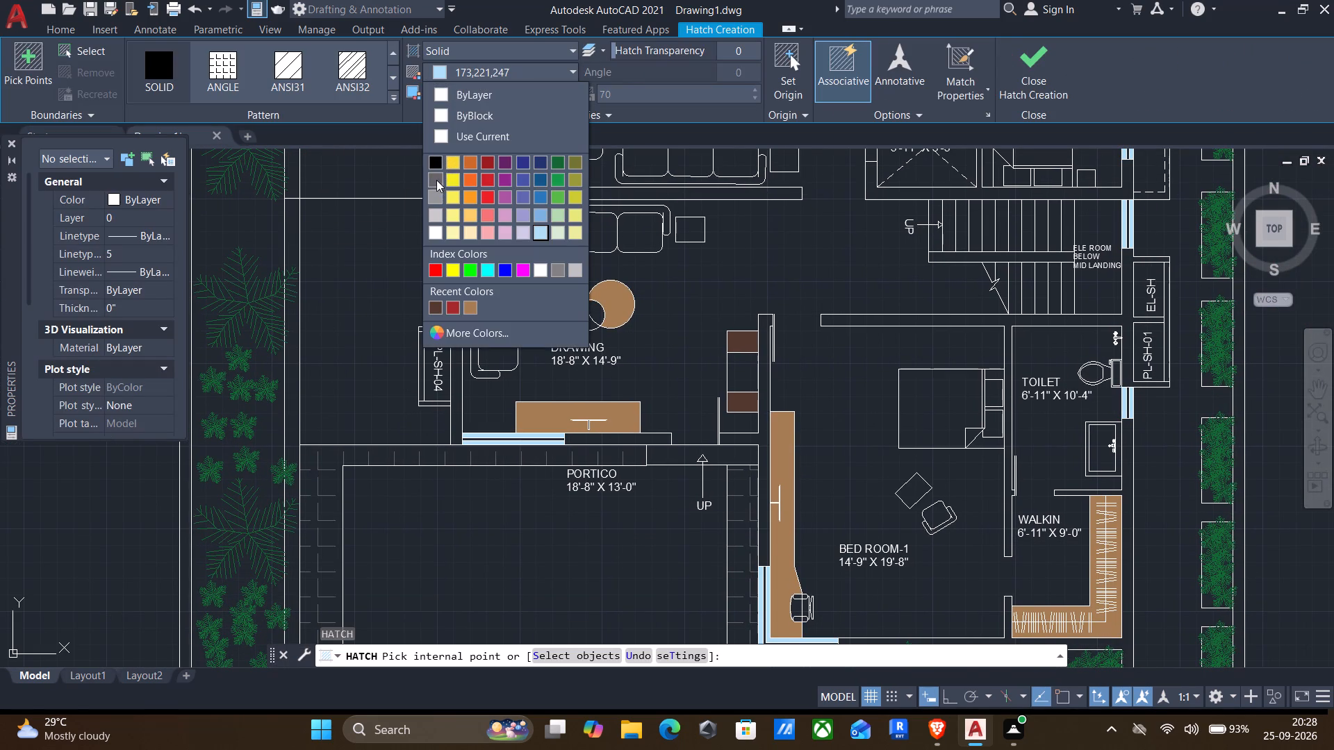
click(436, 179)
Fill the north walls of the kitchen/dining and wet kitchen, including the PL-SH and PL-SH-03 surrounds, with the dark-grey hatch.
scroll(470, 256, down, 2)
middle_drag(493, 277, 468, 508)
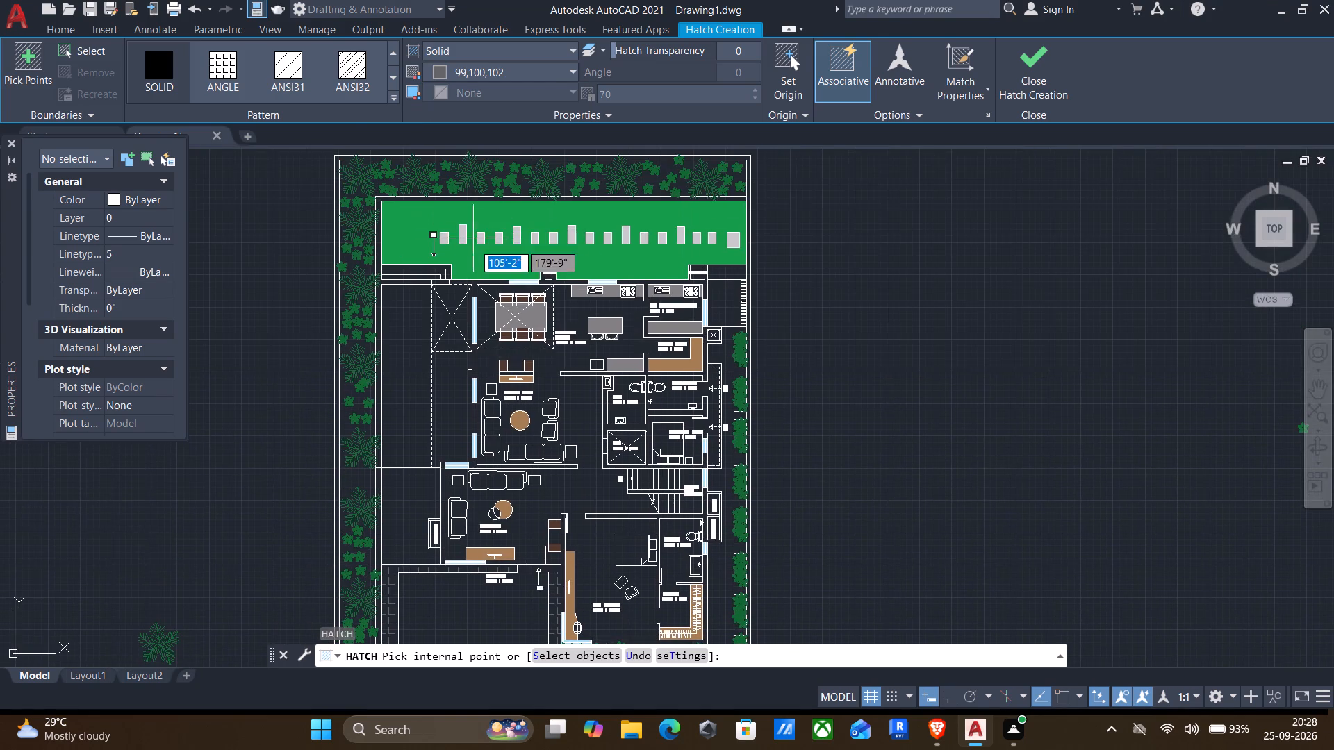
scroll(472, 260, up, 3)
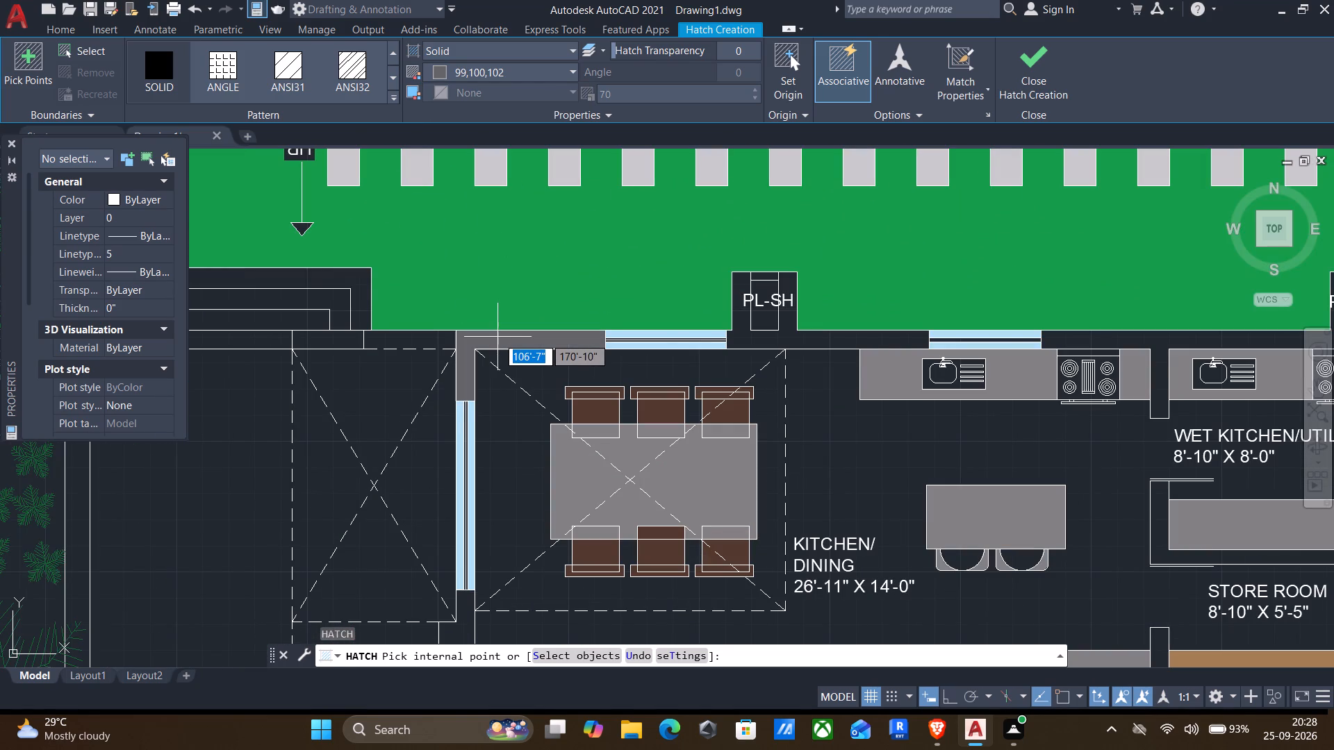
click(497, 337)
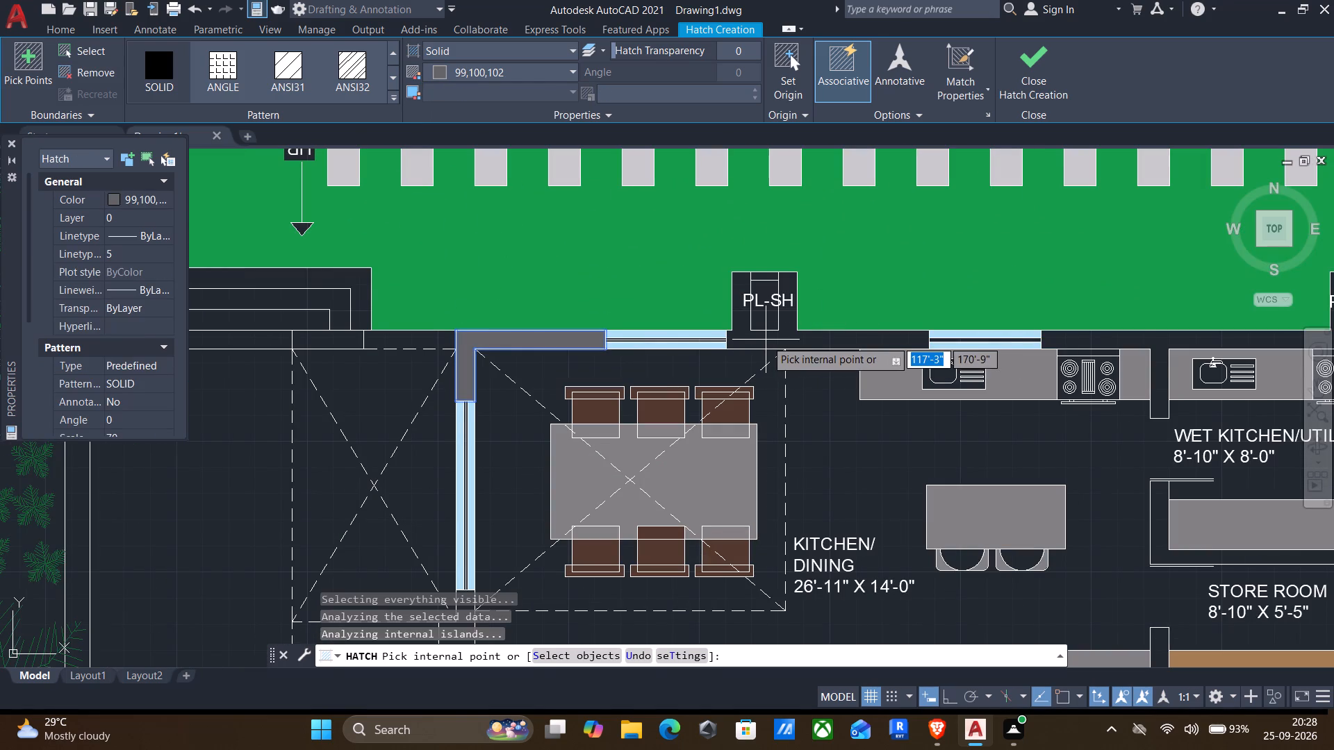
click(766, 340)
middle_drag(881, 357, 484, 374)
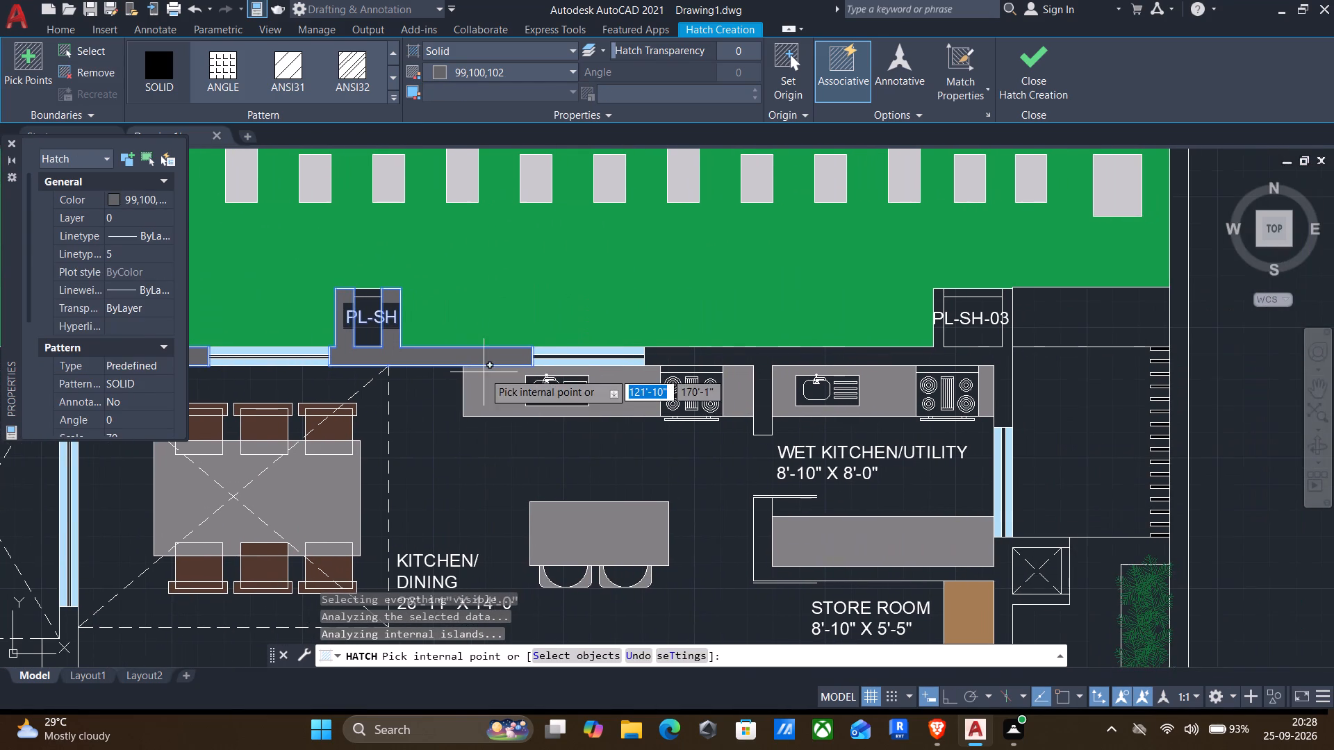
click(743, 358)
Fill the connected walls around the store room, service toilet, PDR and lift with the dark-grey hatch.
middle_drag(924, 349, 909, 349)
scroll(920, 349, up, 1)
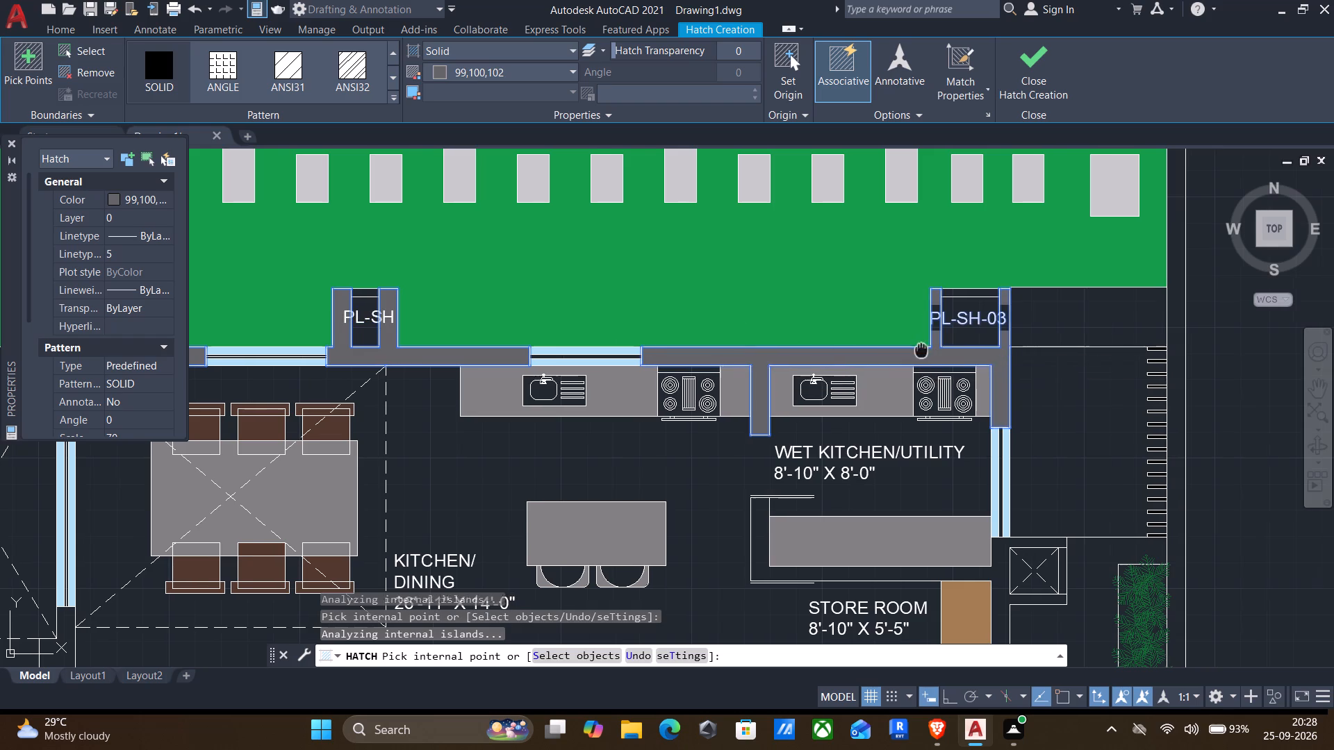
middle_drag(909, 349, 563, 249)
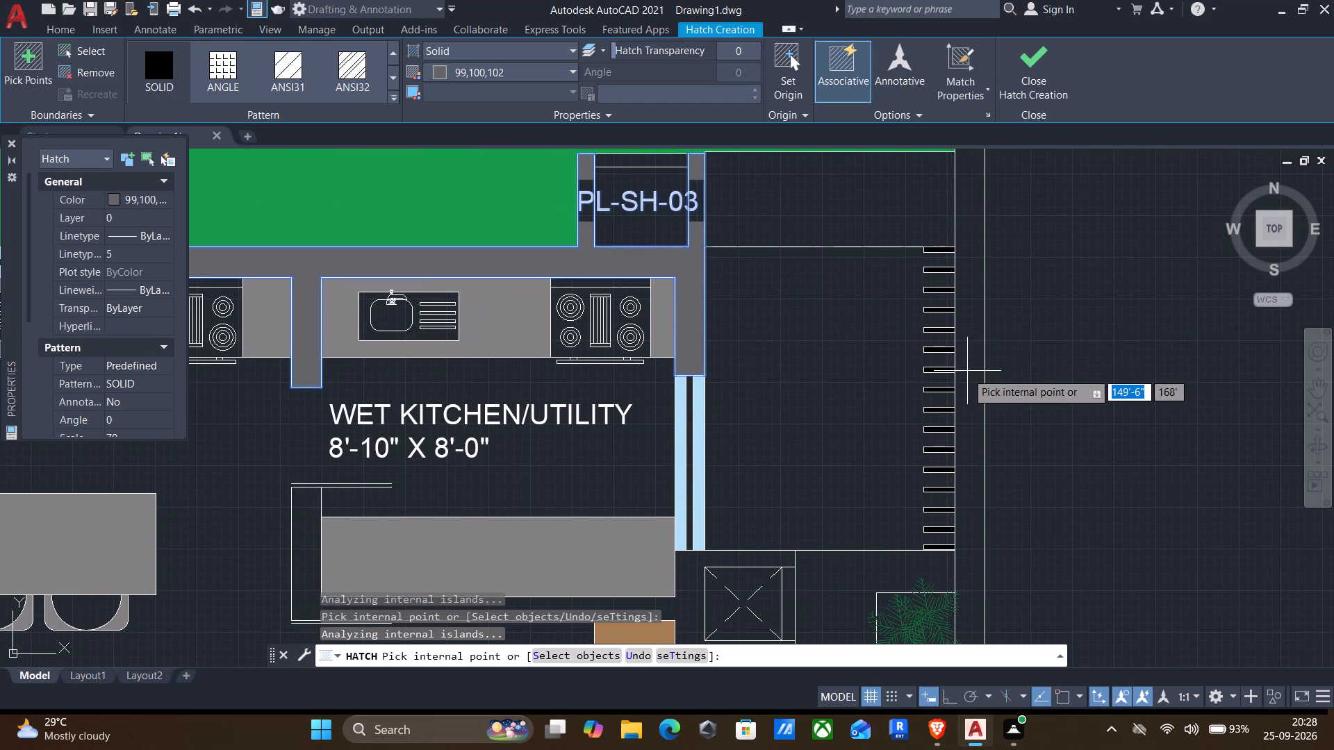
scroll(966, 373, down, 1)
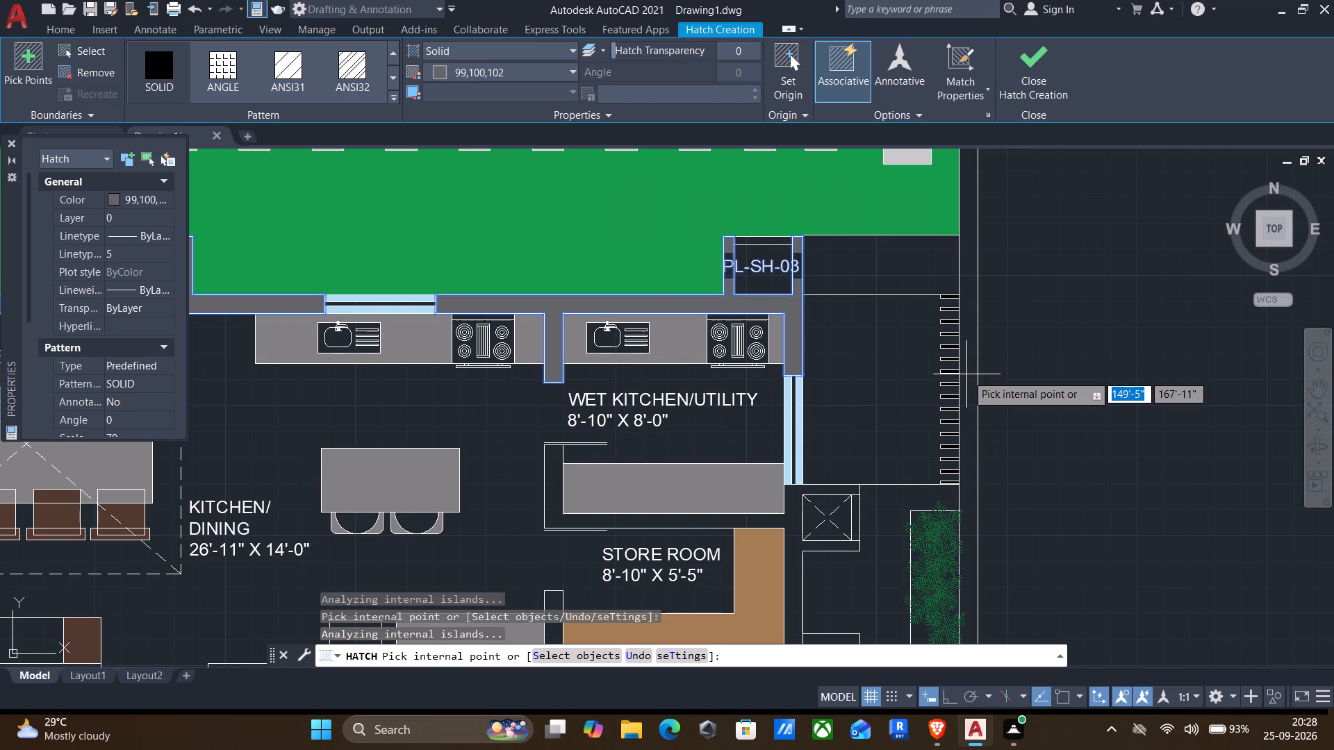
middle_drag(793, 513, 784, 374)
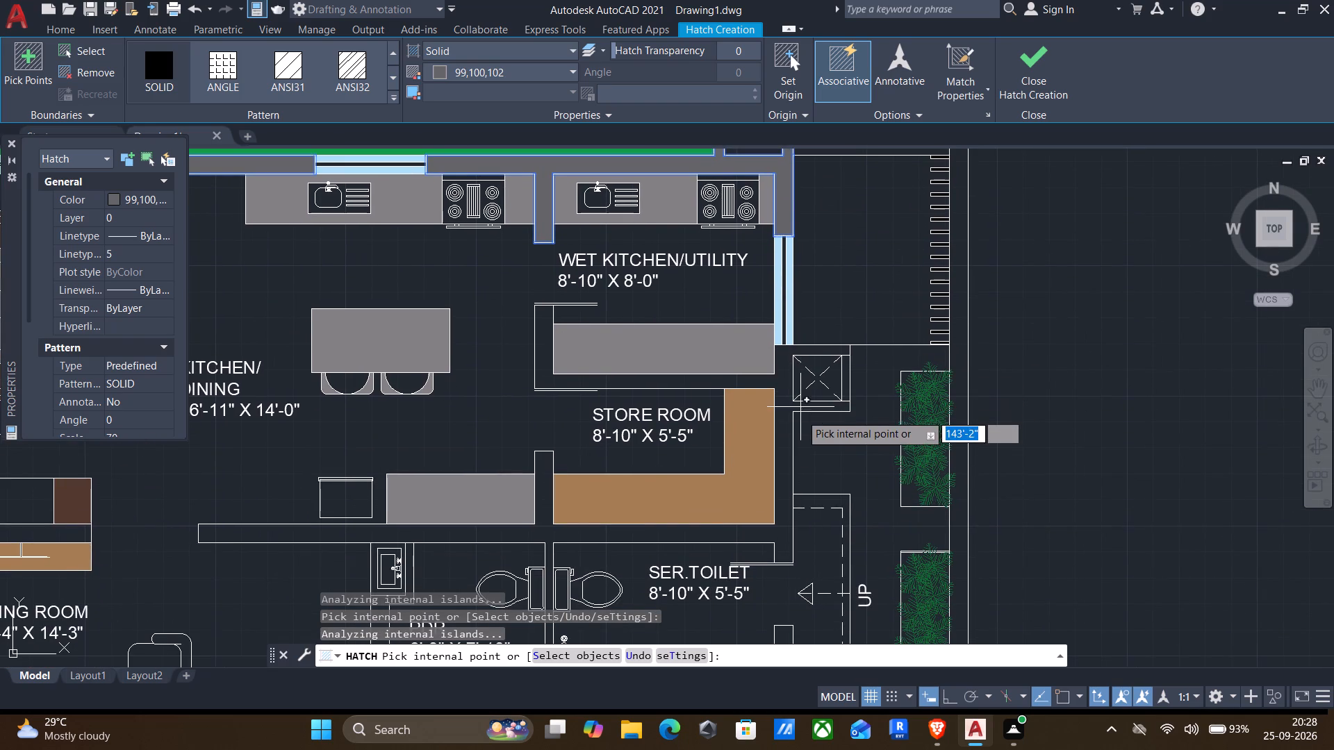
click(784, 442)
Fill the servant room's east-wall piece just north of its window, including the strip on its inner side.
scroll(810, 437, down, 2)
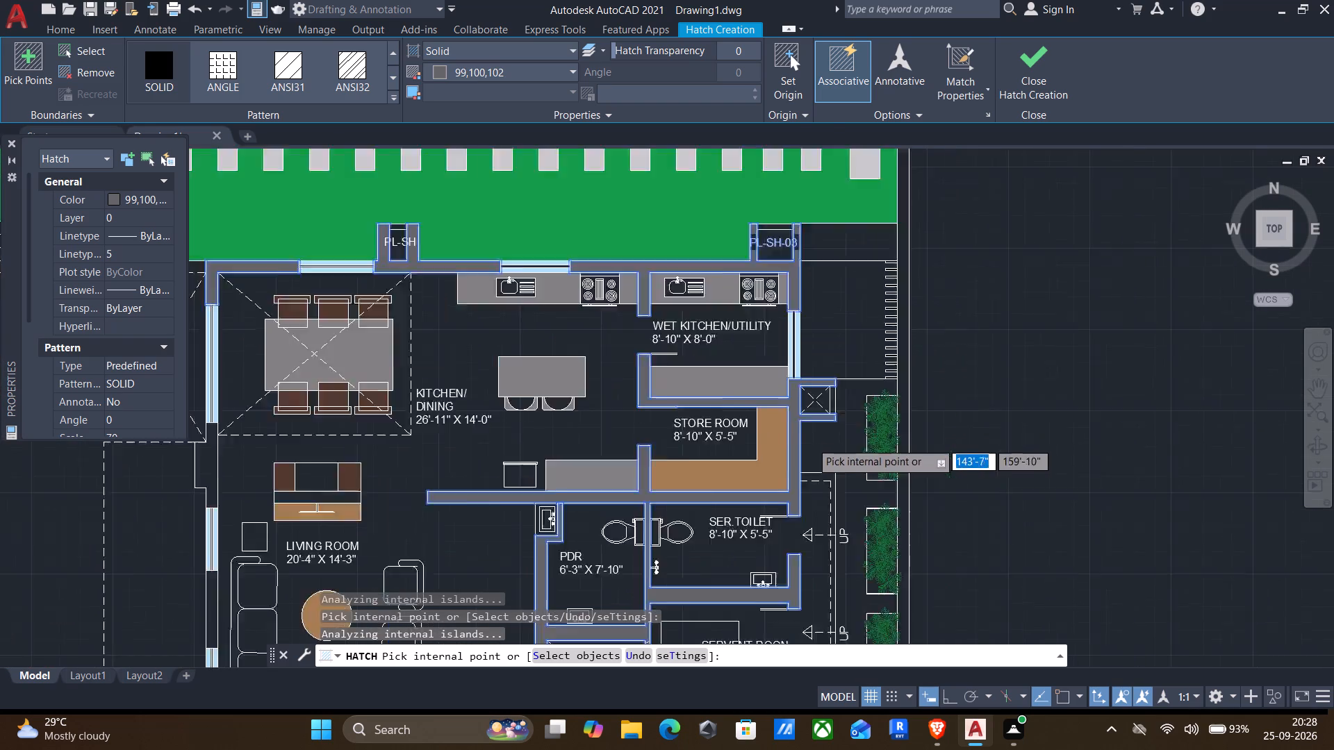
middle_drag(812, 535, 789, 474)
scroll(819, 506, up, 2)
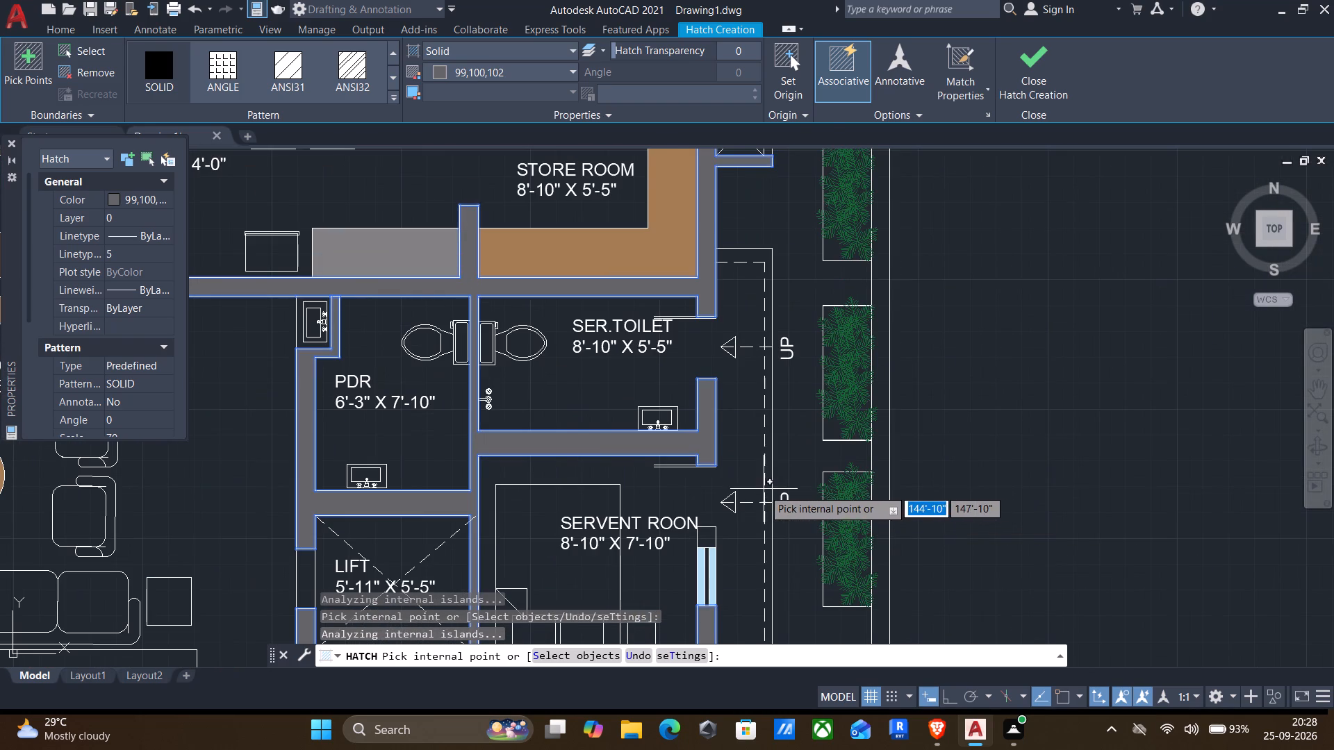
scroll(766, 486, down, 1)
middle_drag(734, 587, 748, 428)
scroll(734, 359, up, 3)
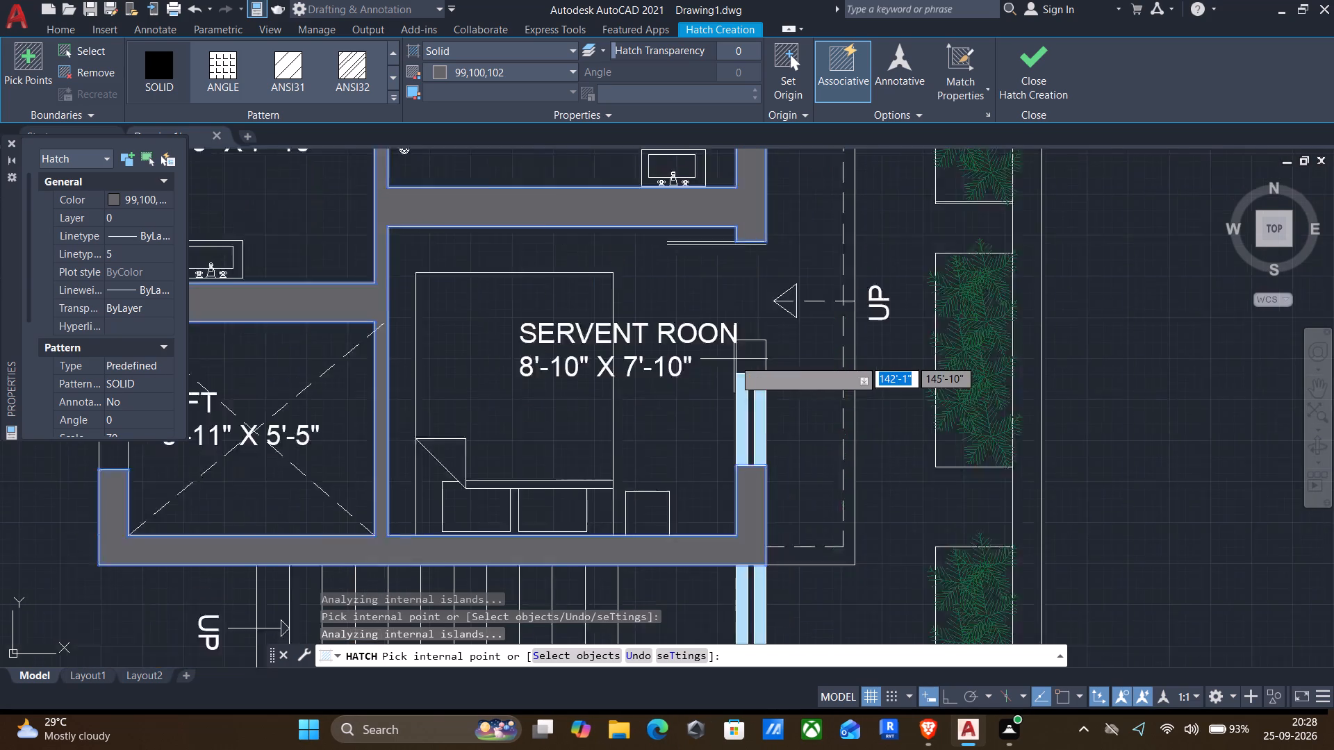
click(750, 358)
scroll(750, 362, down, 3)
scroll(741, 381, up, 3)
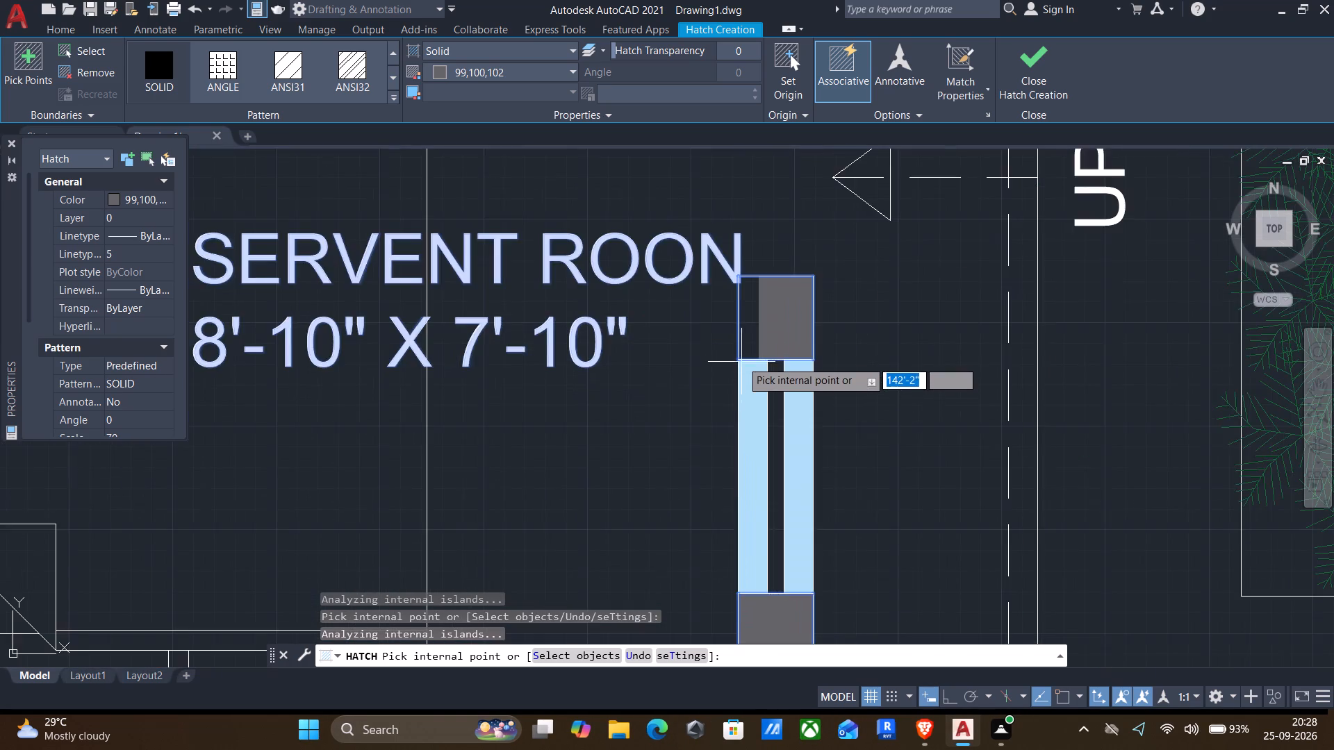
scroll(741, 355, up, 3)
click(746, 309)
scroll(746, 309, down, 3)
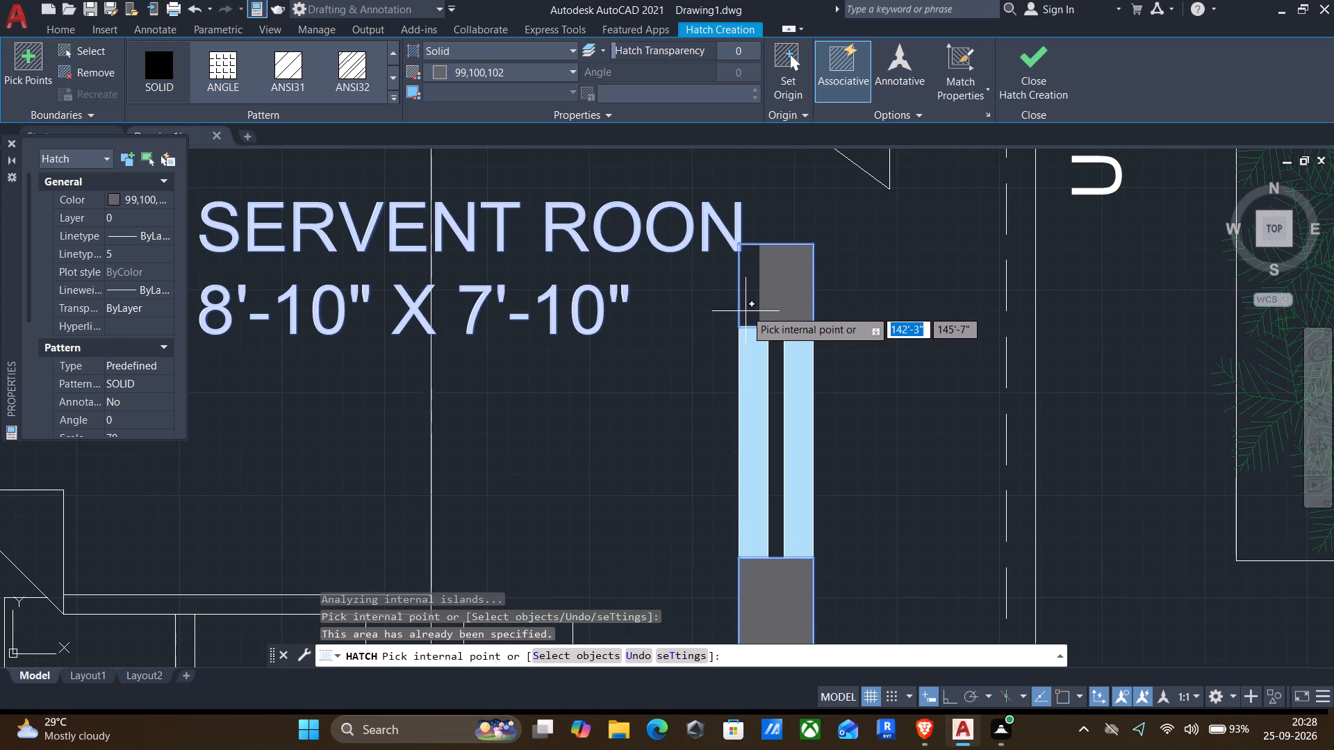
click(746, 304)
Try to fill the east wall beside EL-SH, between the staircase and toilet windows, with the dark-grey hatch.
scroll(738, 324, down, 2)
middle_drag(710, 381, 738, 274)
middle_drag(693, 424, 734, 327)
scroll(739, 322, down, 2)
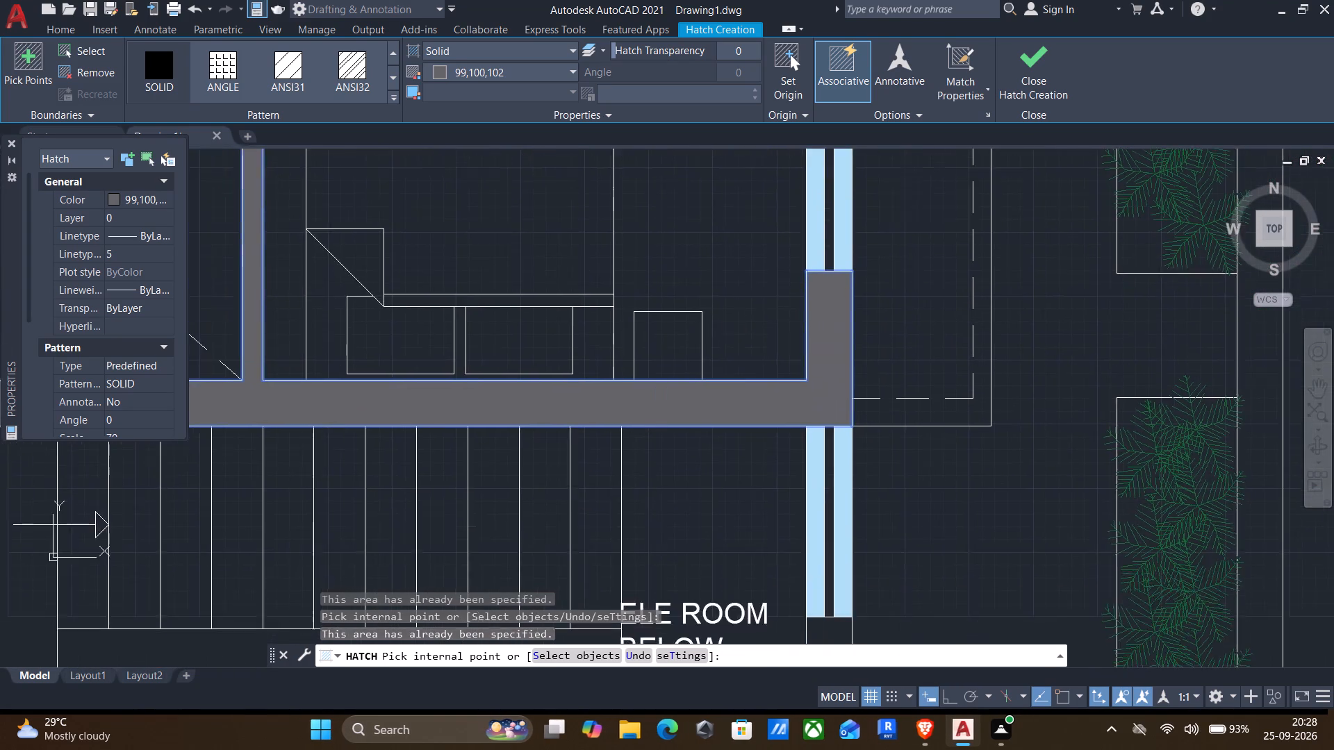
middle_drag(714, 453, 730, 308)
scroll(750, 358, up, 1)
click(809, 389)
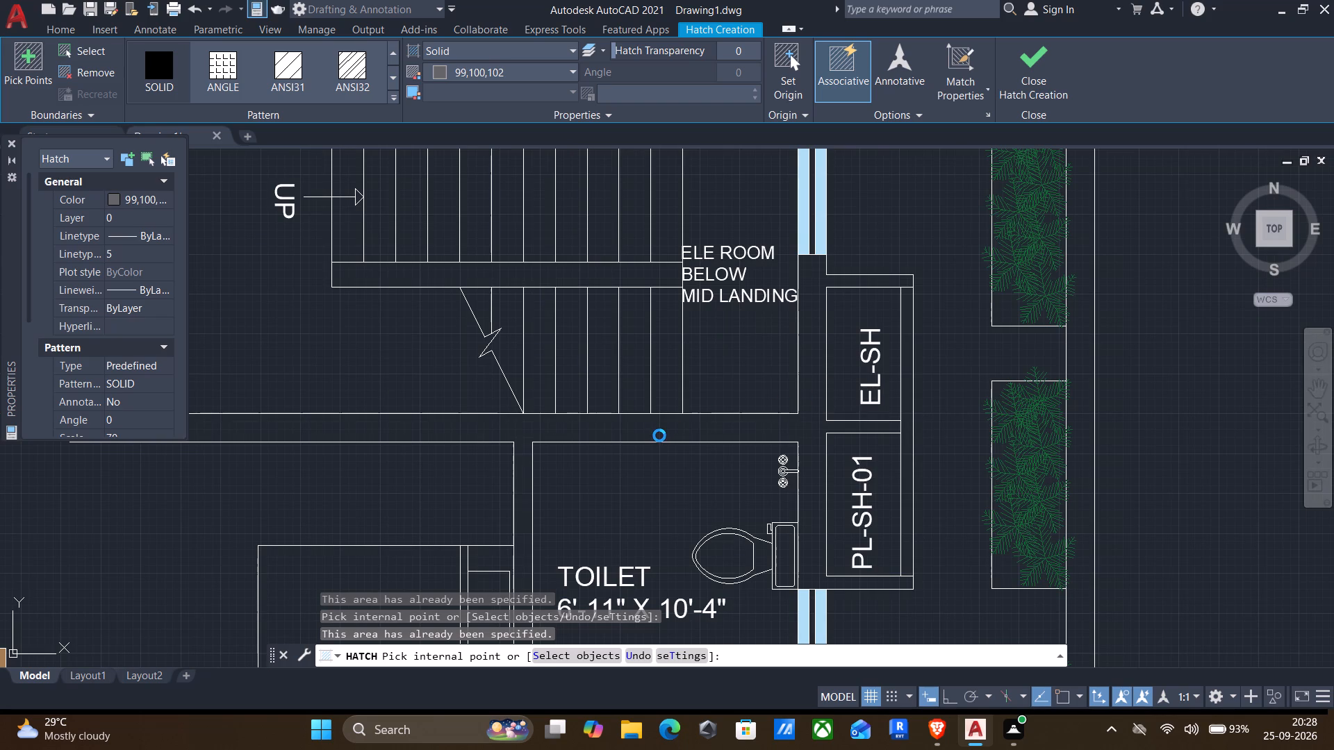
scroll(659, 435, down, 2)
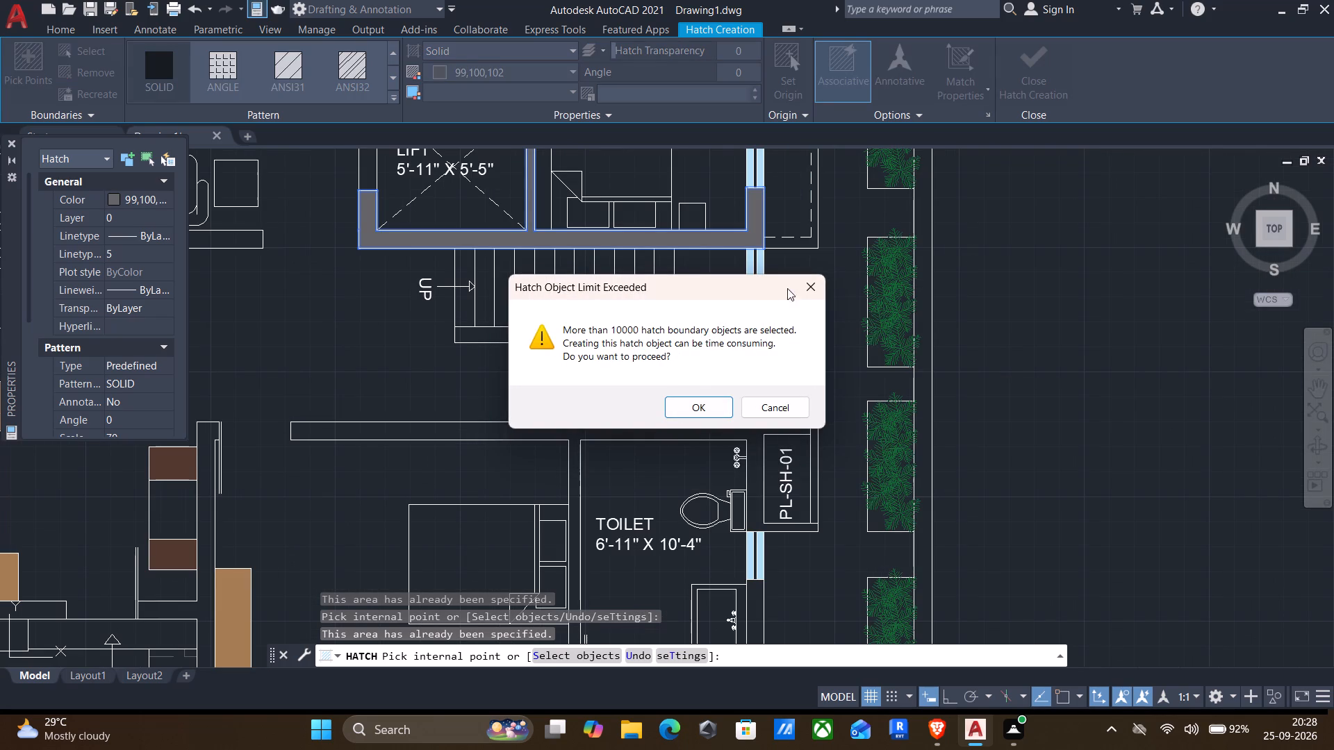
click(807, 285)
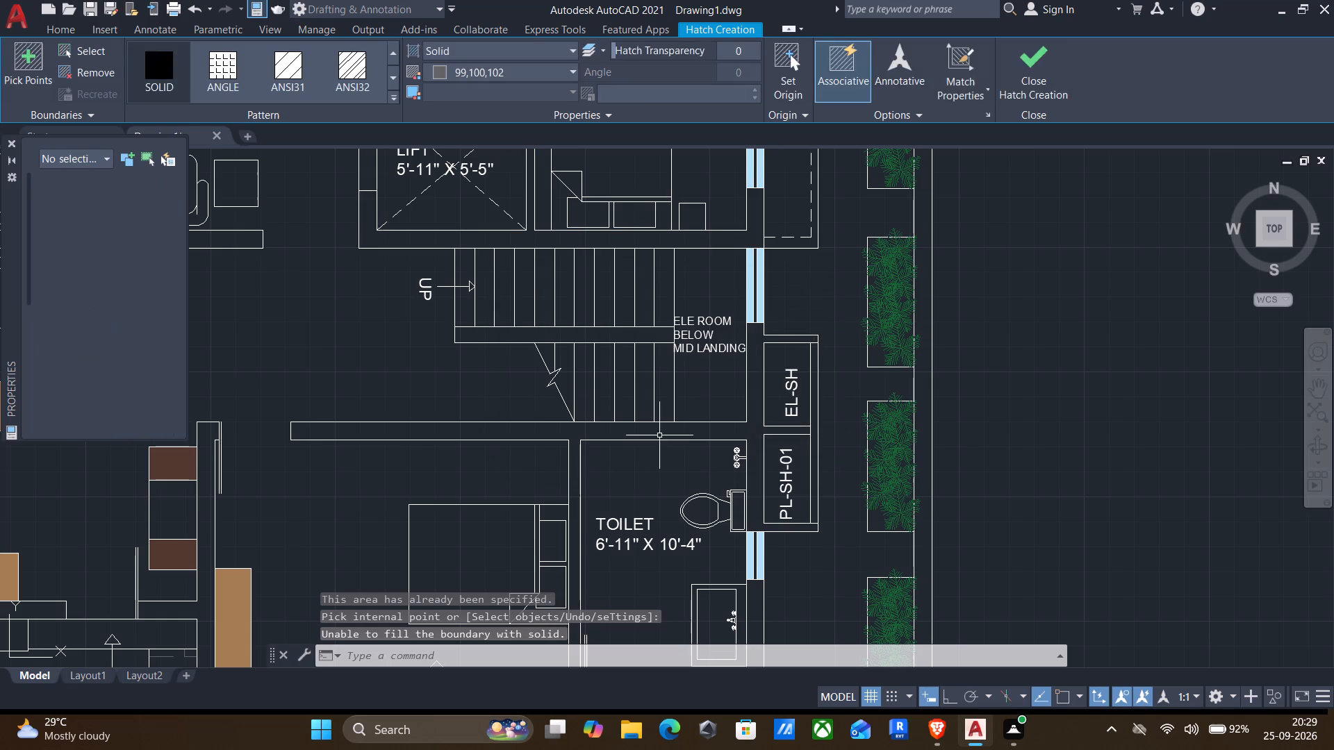
Restart the dark-grey solid hatch and fill the living room's west-wall pieces between windows and its south wall.
scroll(686, 369, down, 2)
middle_drag(681, 366, 800, 458)
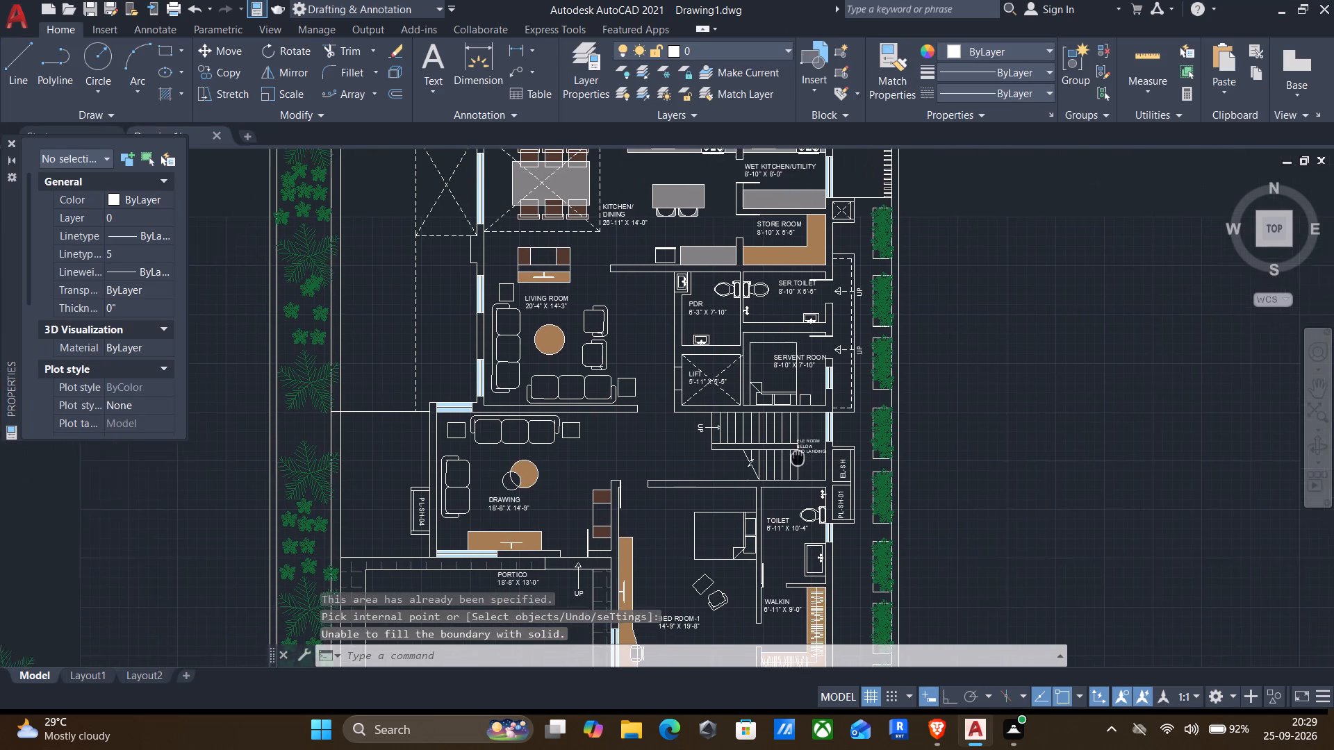
middle_drag(800, 458, 805, 462)
middle_drag(744, 400, 807, 521)
key(h)
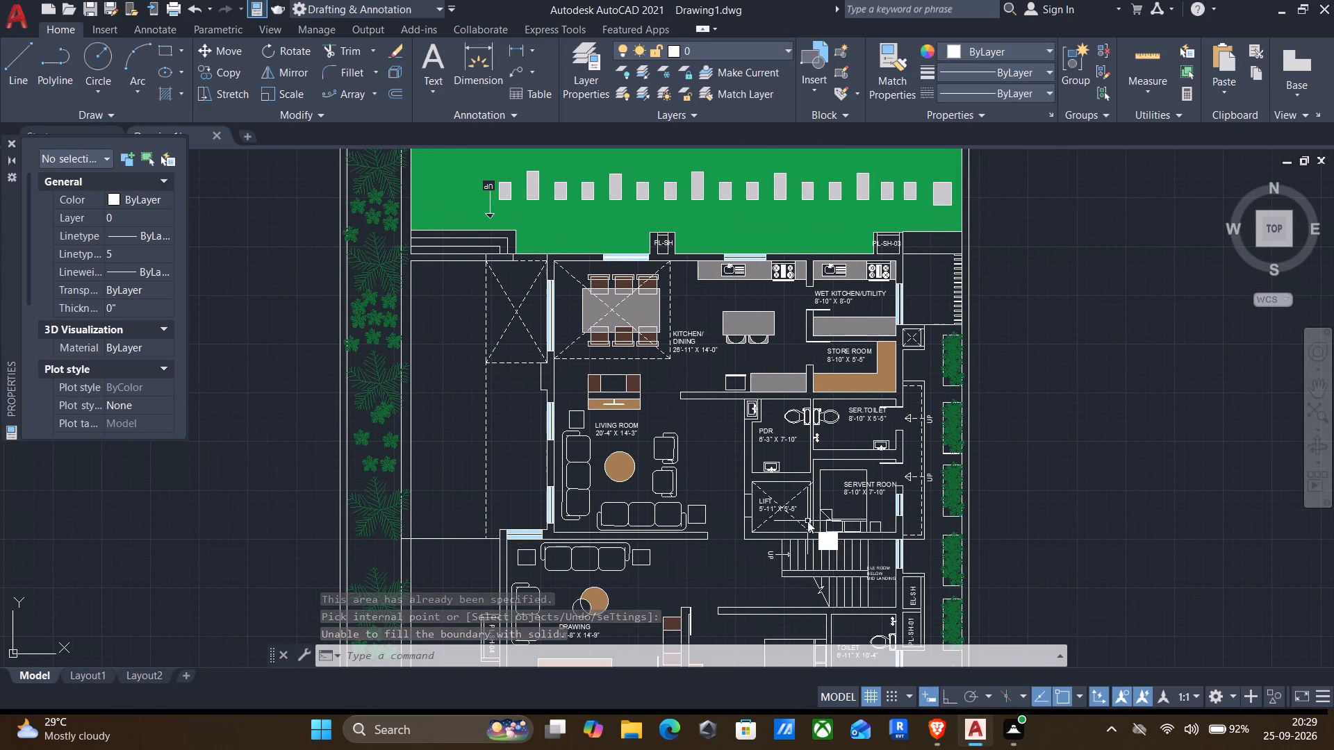
key(Return)
scroll(491, 534, up, 1)
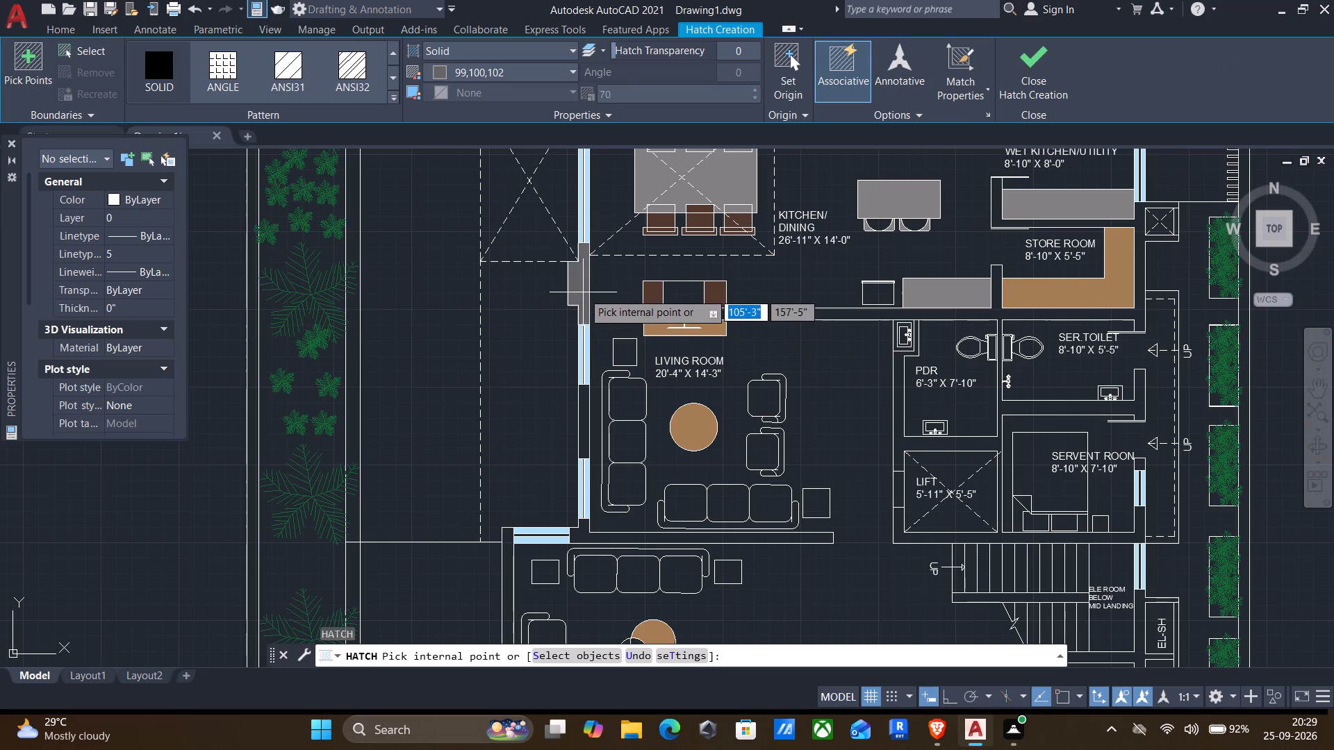
scroll(582, 293, up, 1)
click(582, 293)
click(579, 506)
scroll(565, 526, down, 2)
middle_drag(577, 536, 545, 372)
scroll(548, 468, up, 2)
click(542, 453)
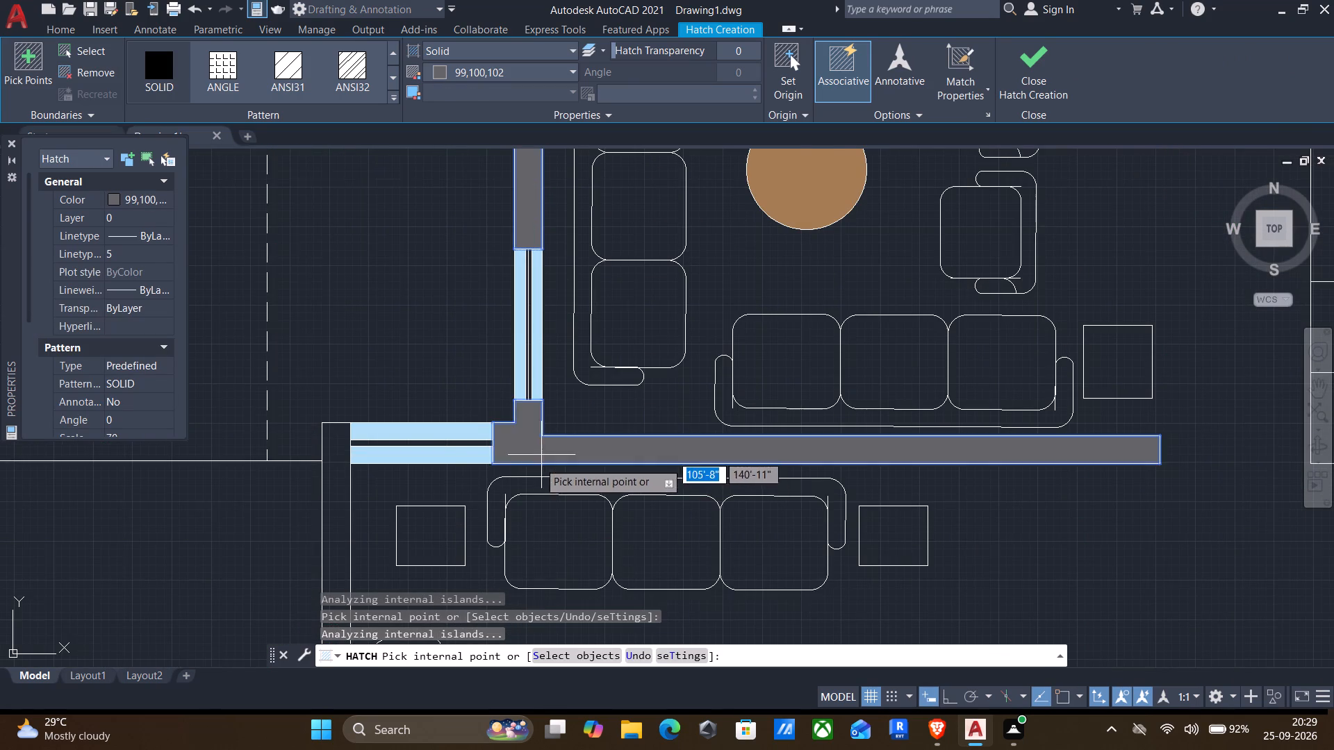
Fill the connected walls around the lift, PDR, service toilet, servant room and store room with the dark-grey hatch.
scroll(537, 467, down, 2)
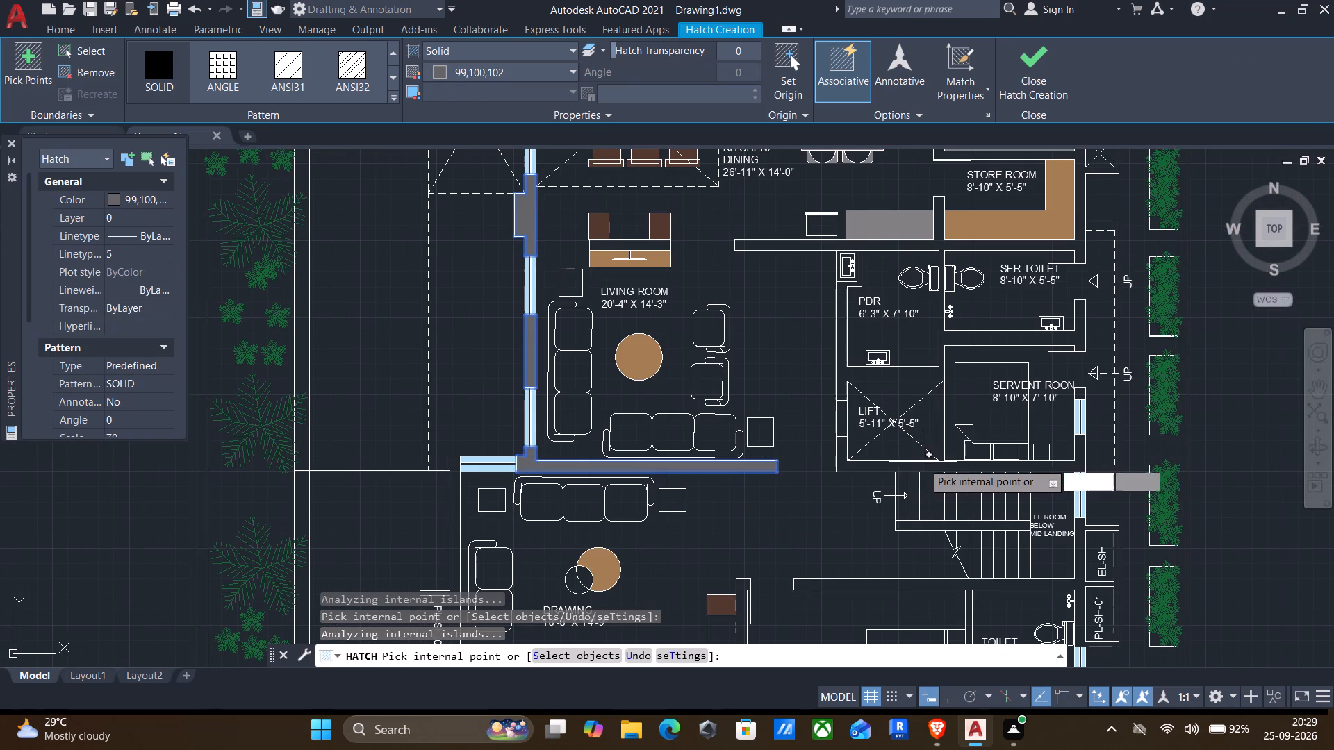
click(912, 469)
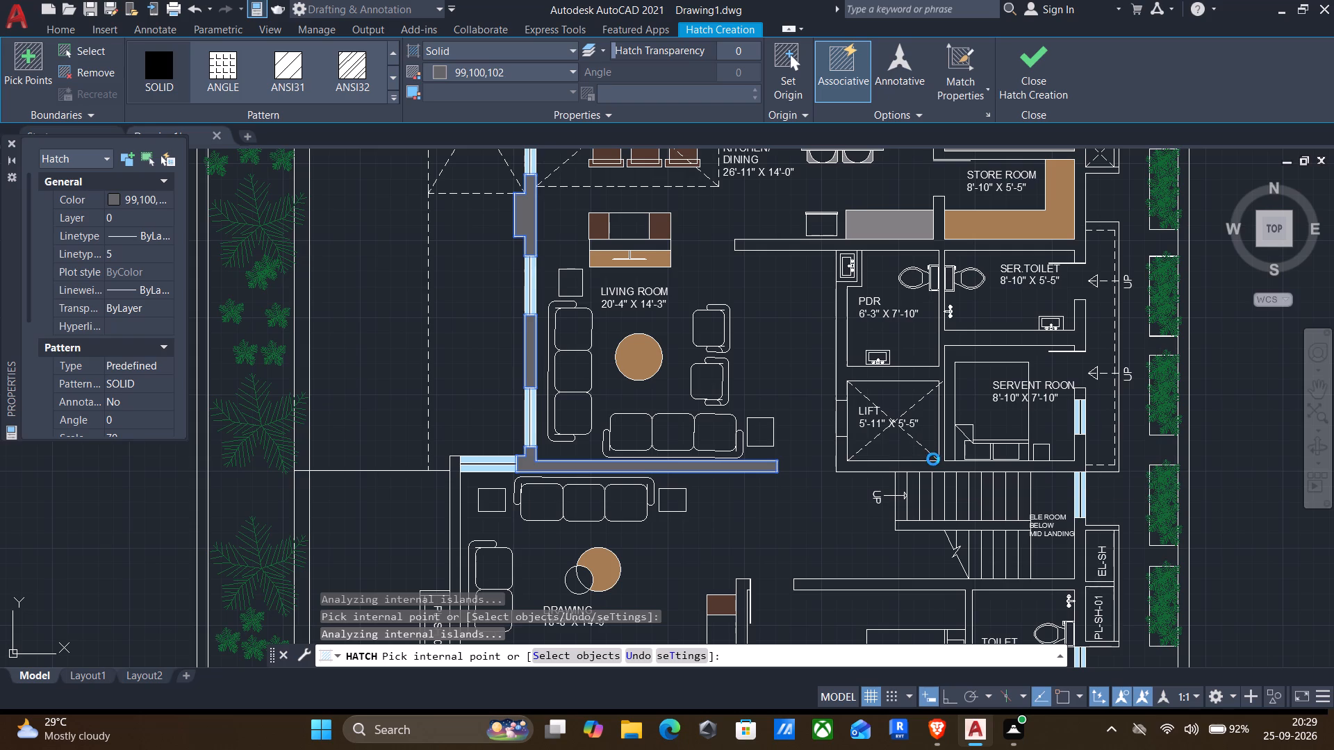
click(715, 412)
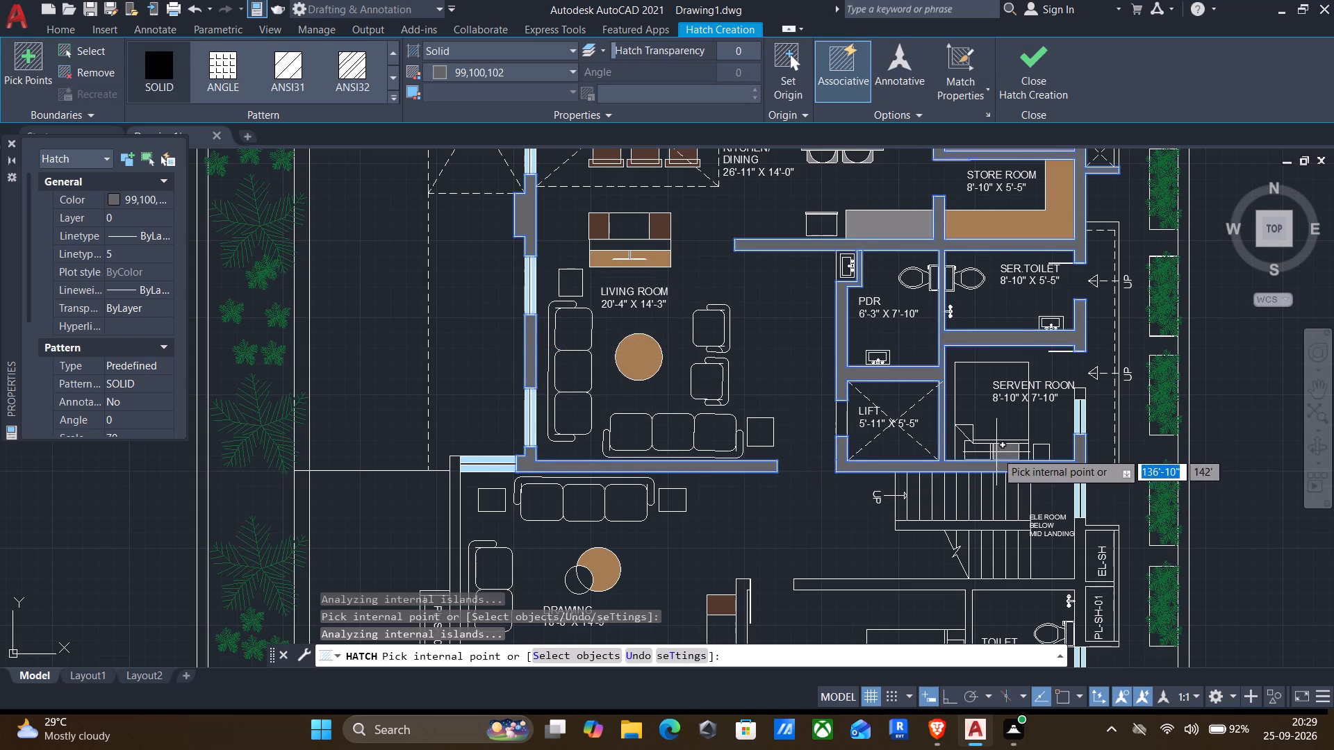
Fill the wet kitchen's north wall, including the PL-SH-03 surround, with the dark-grey hatch.
middle_drag(996, 454, 797, 576)
scroll(784, 555, down, 1)
middle_drag(781, 472, 739, 615)
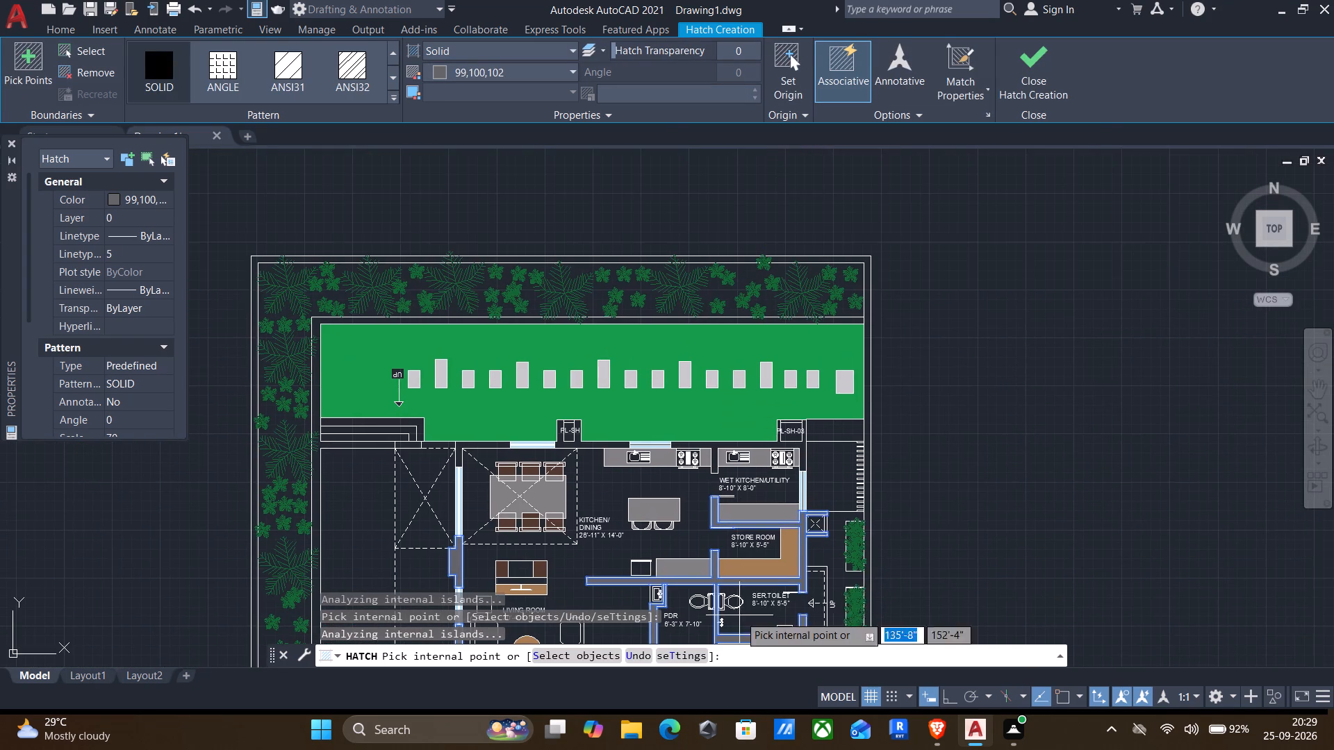
scroll(762, 444, up, 3)
click(762, 444)
Fill the remaining north wall: the PL-SH stretch, the dining area's northwest corner and the two pieces west of it.
scroll(762, 444, down, 1)
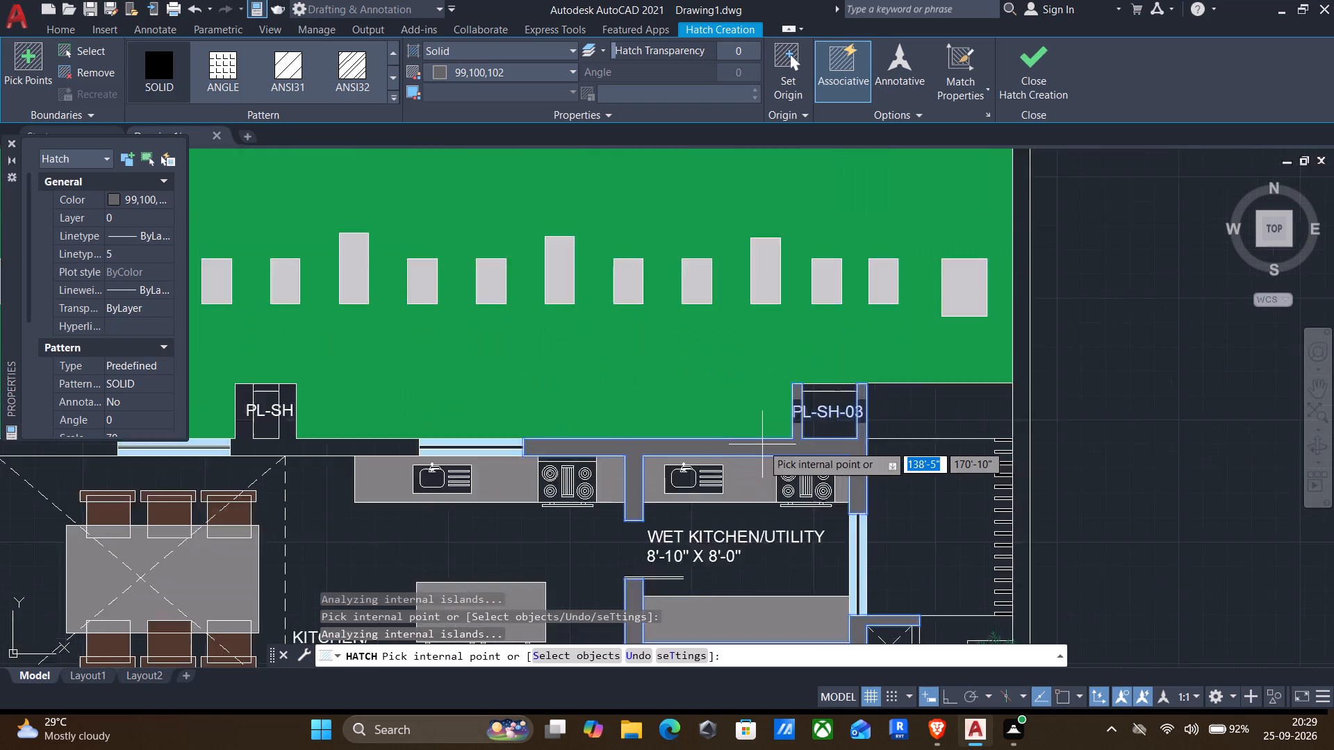
scroll(762, 445, down, 1)
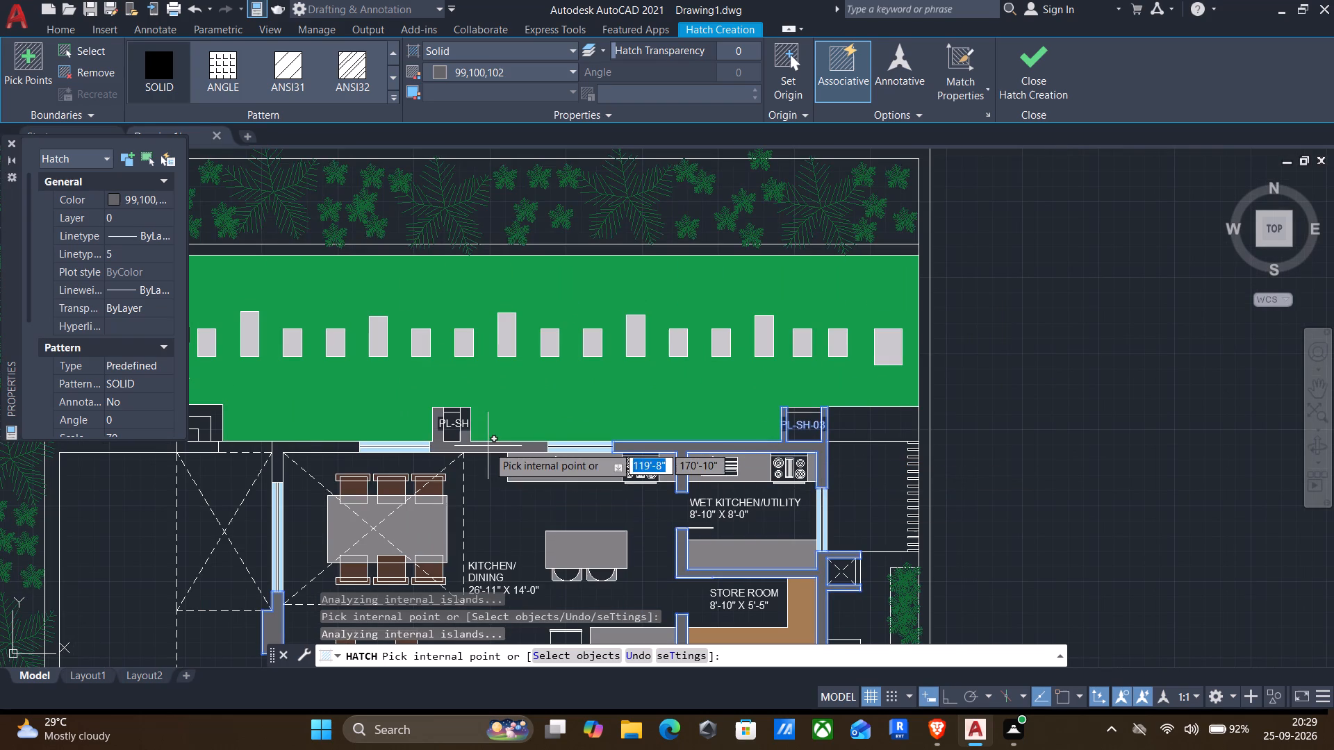
click(488, 446)
click(295, 449)
middle_drag(292, 466, 630, 452)
scroll(575, 442, up, 2)
click(573, 414)
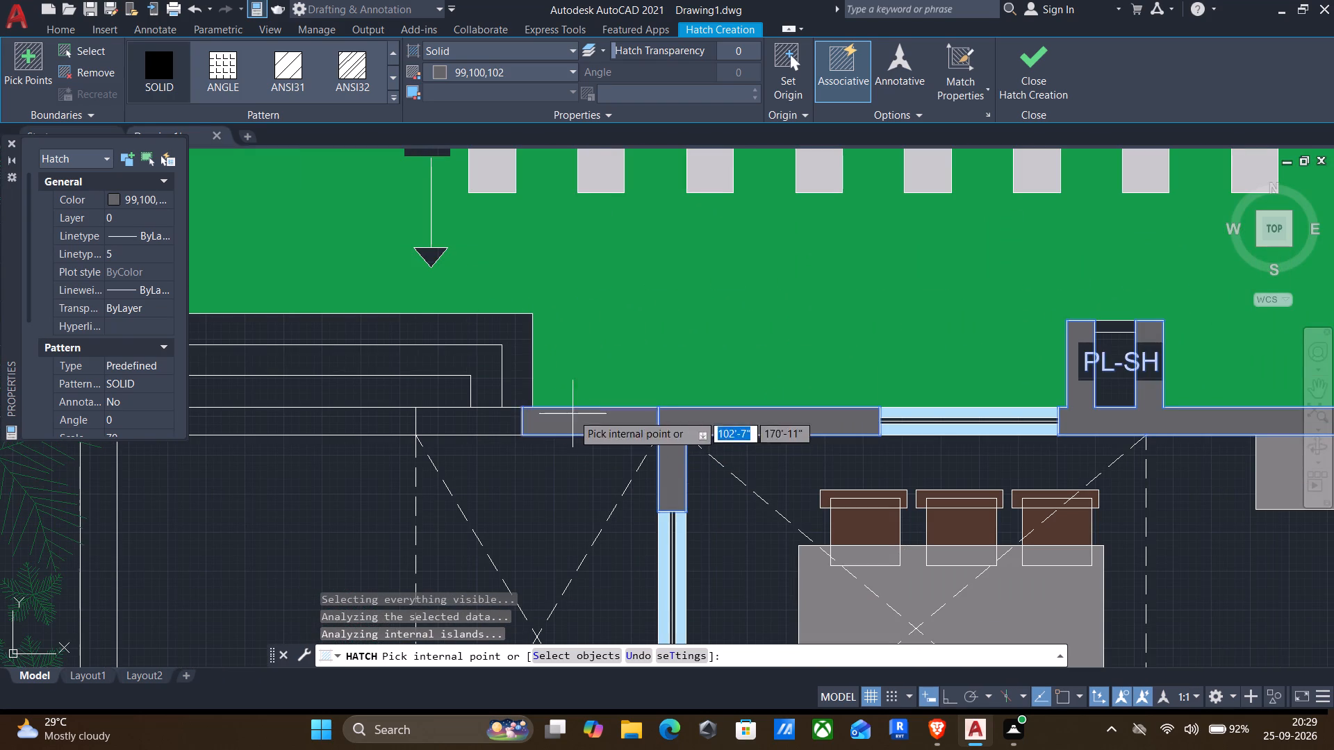
click(473, 420)
Fill the wall between the staircase and Bed Room-1, with its connected toilet, EL-SH and PL-SH-01 walls, in dark grey.
scroll(473, 438, down, 2)
middle_drag(509, 508, 524, 381)
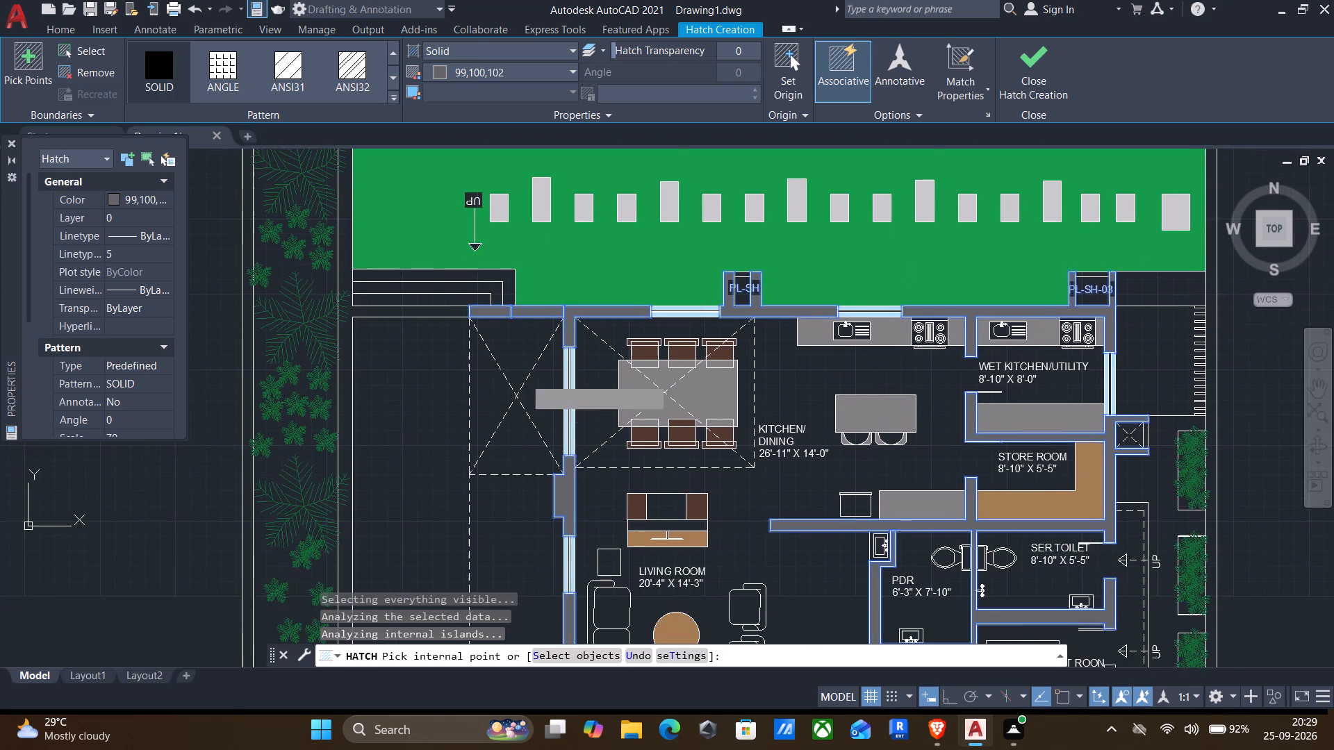
middle_drag(505, 465, 496, 315)
middle_drag(642, 477, 409, 234)
middle_drag(500, 444, 491, 387)
scroll(702, 406, up, 2)
click(702, 406)
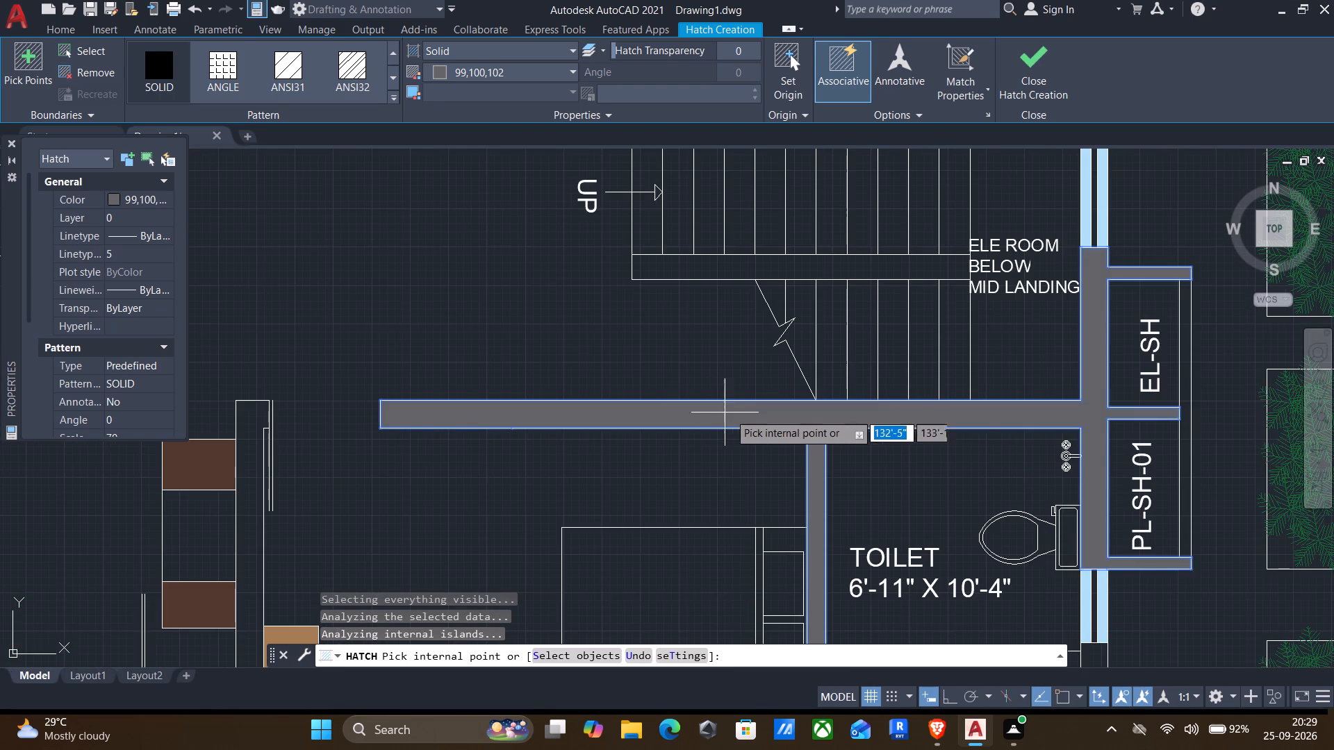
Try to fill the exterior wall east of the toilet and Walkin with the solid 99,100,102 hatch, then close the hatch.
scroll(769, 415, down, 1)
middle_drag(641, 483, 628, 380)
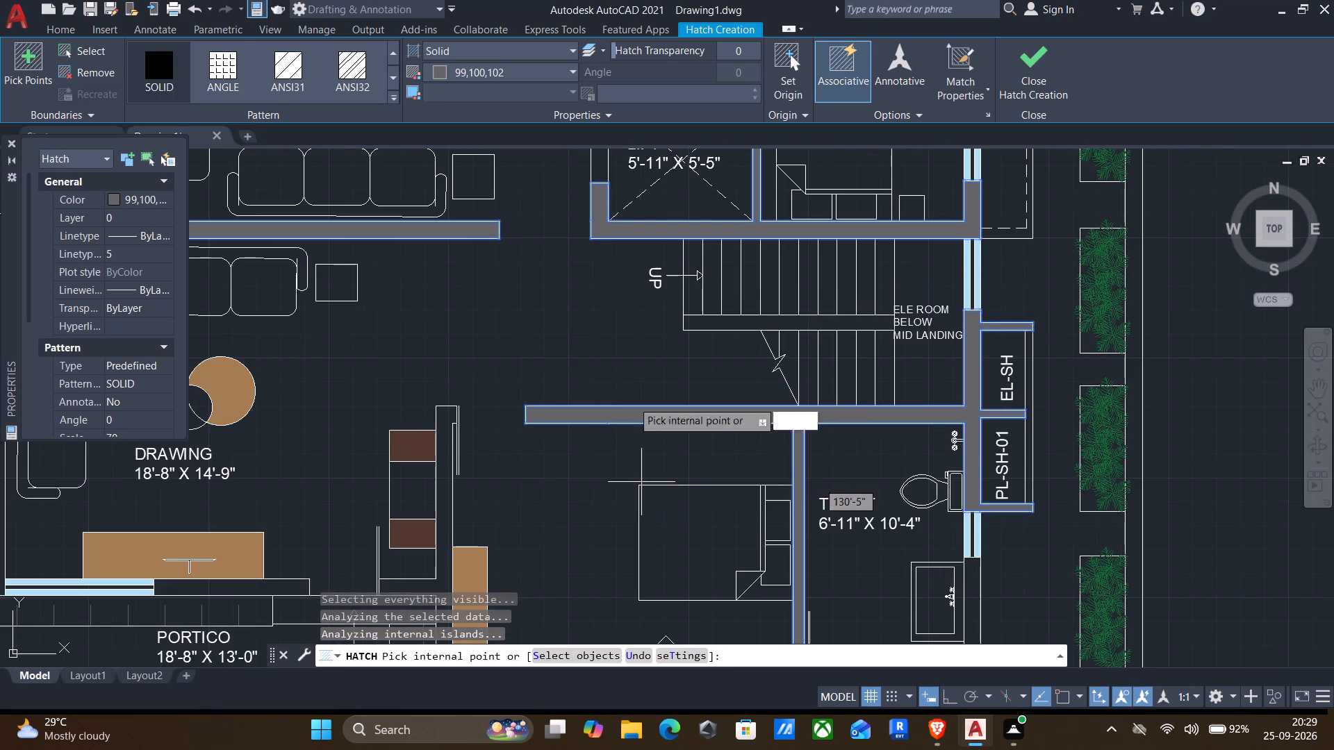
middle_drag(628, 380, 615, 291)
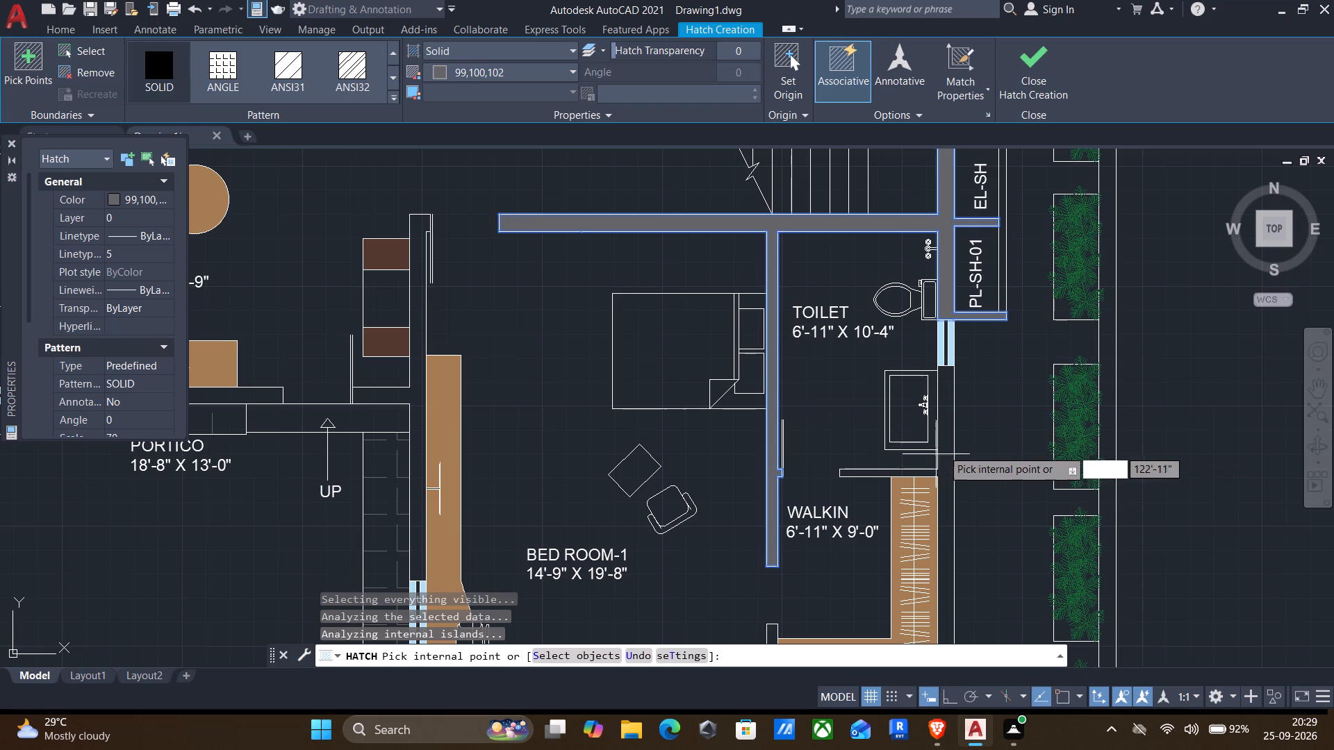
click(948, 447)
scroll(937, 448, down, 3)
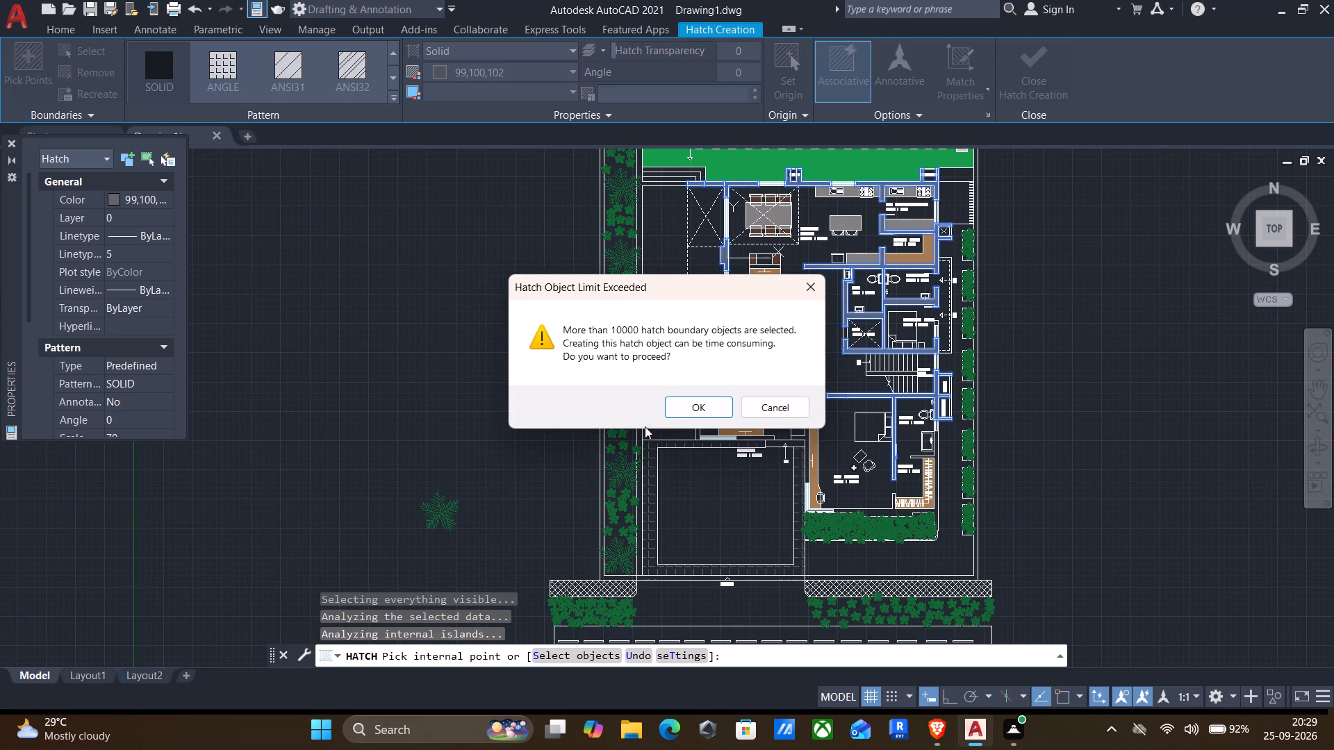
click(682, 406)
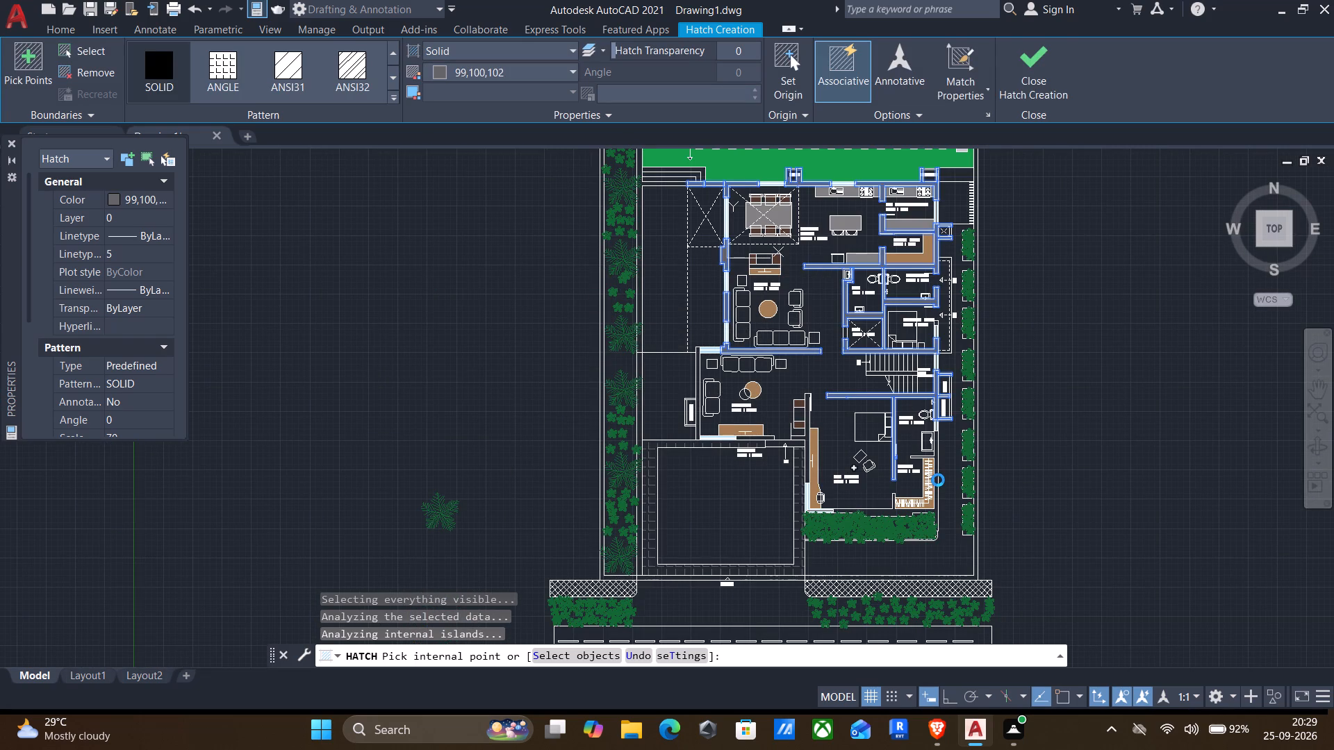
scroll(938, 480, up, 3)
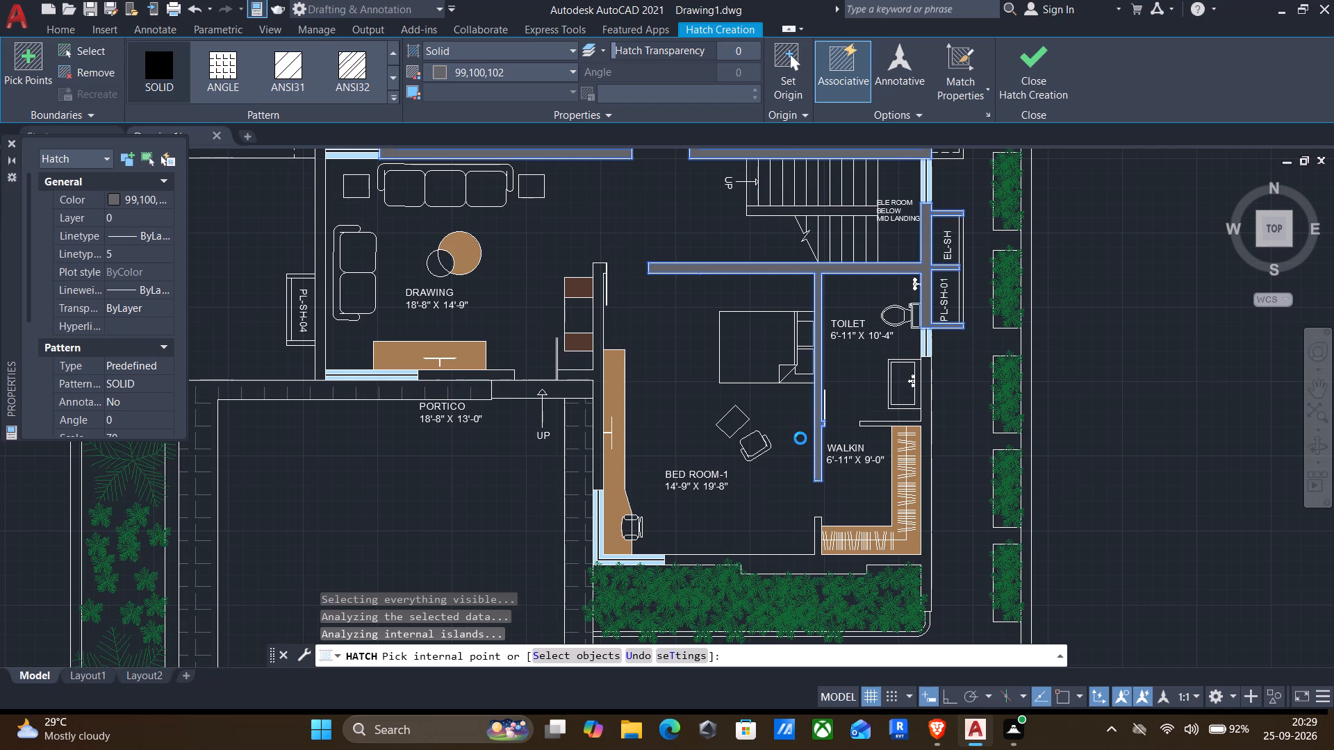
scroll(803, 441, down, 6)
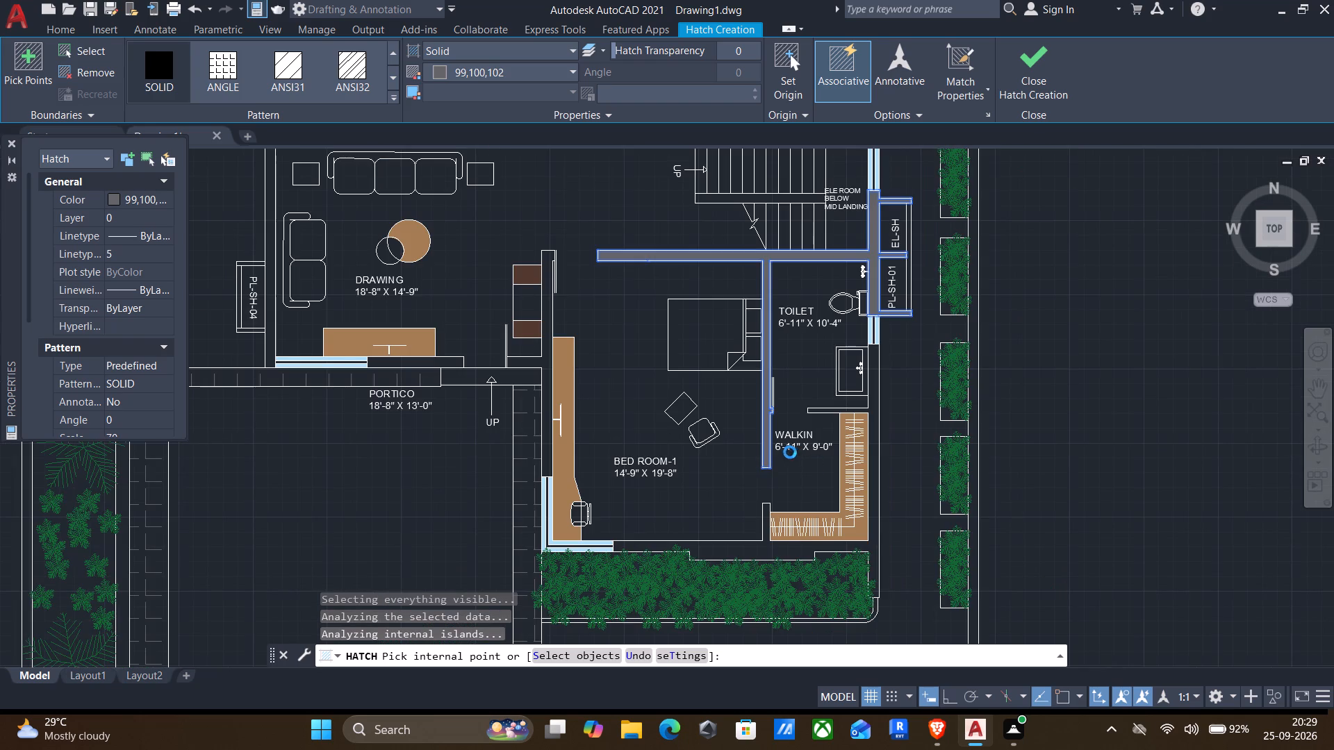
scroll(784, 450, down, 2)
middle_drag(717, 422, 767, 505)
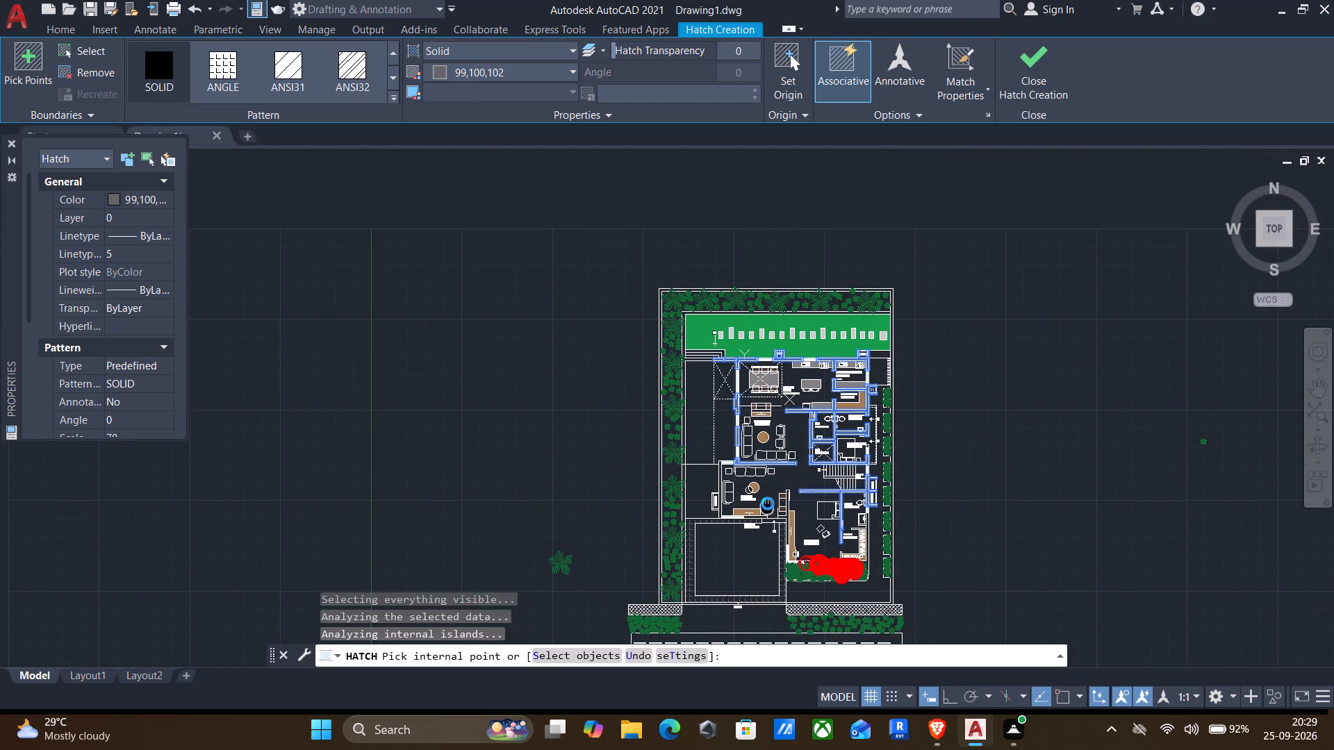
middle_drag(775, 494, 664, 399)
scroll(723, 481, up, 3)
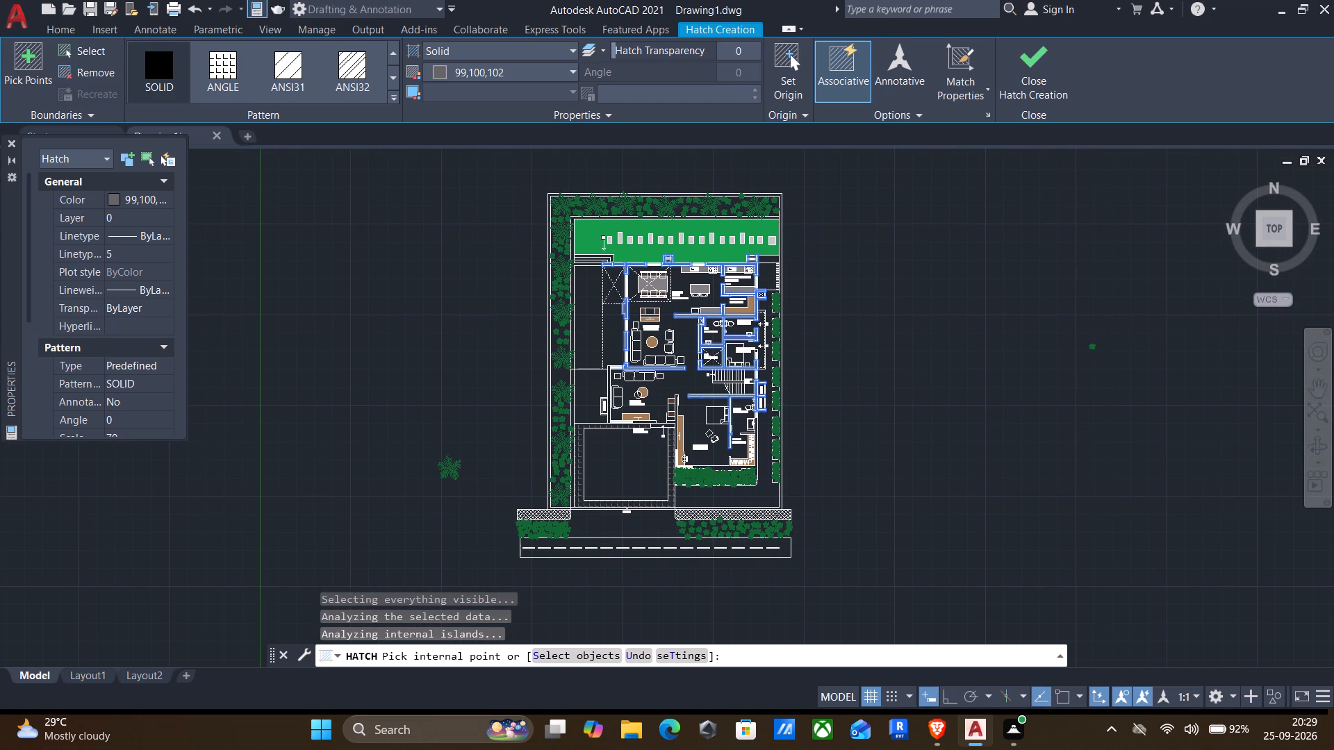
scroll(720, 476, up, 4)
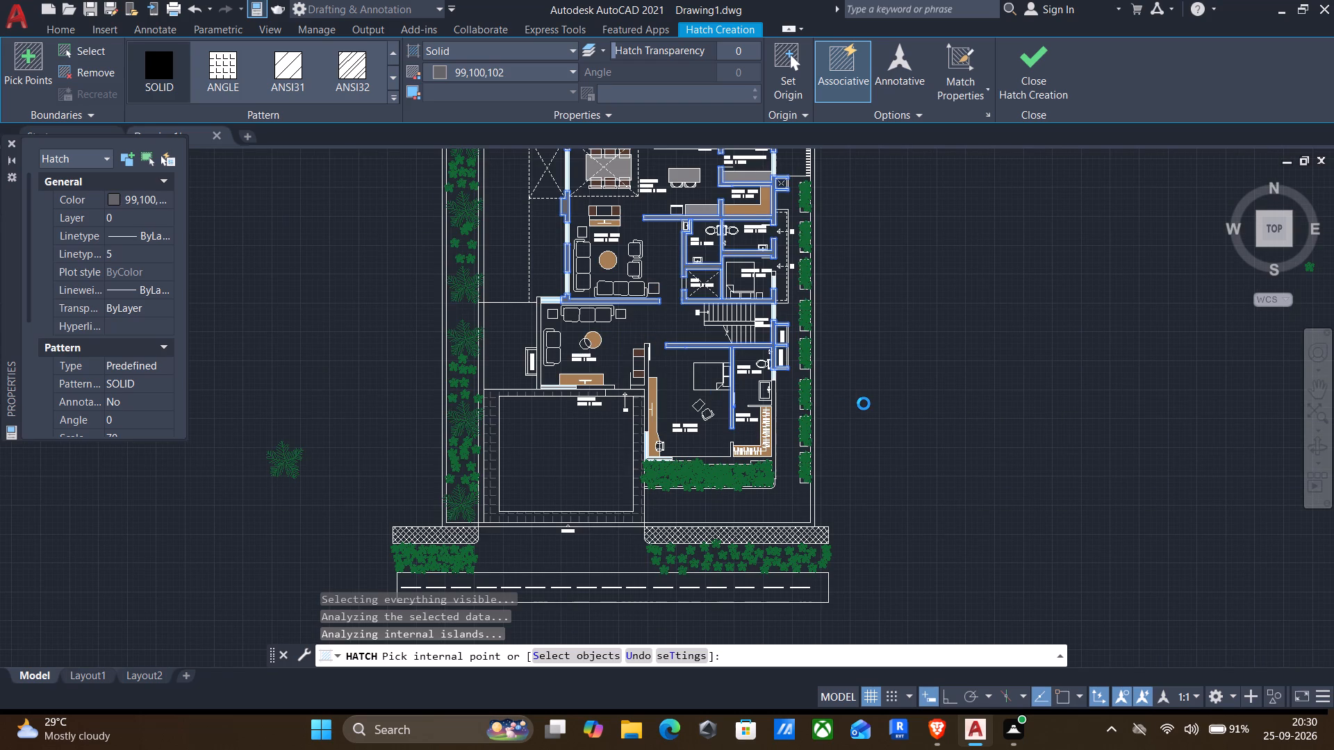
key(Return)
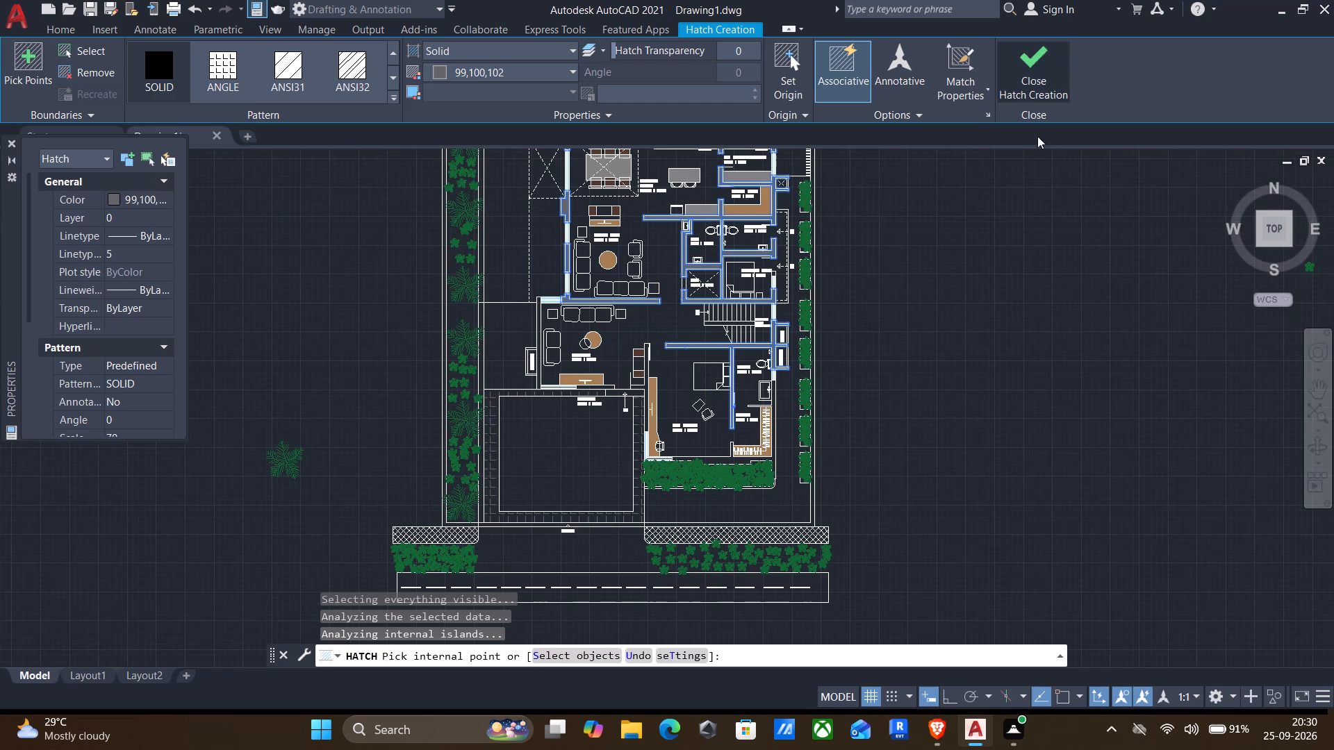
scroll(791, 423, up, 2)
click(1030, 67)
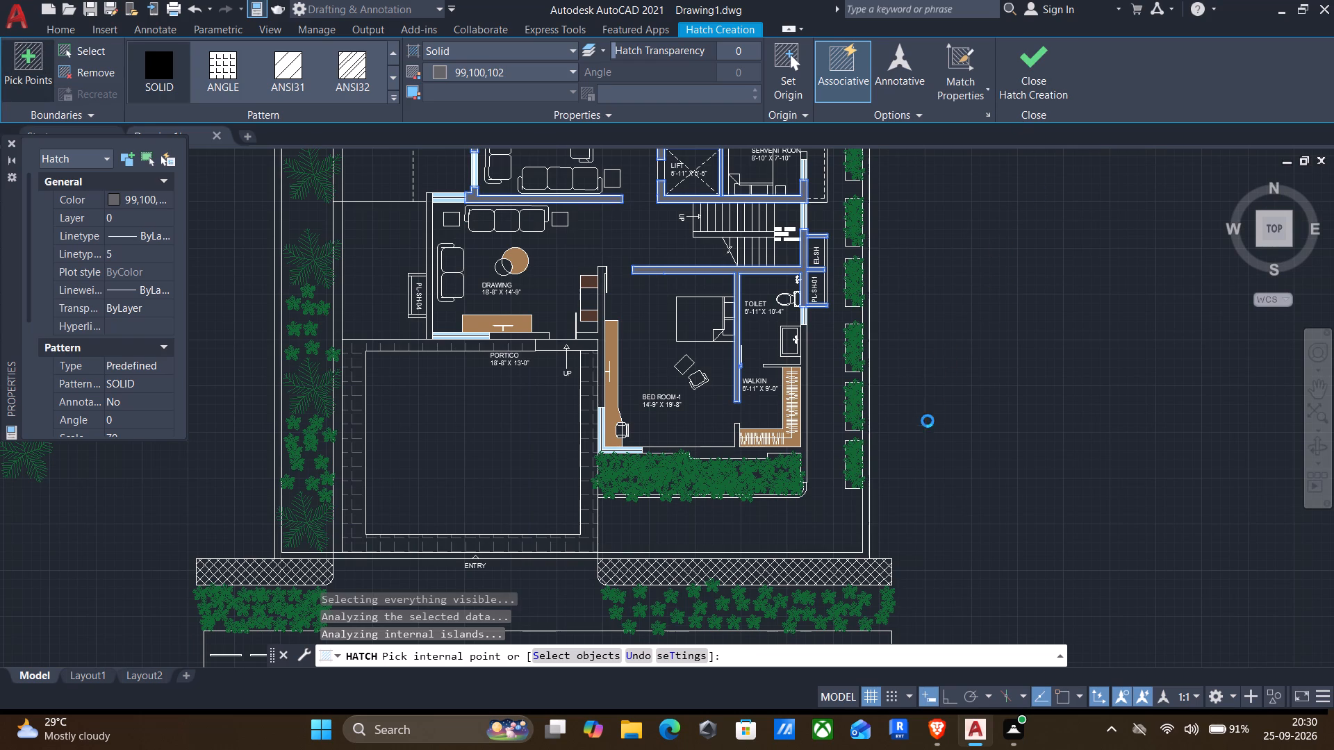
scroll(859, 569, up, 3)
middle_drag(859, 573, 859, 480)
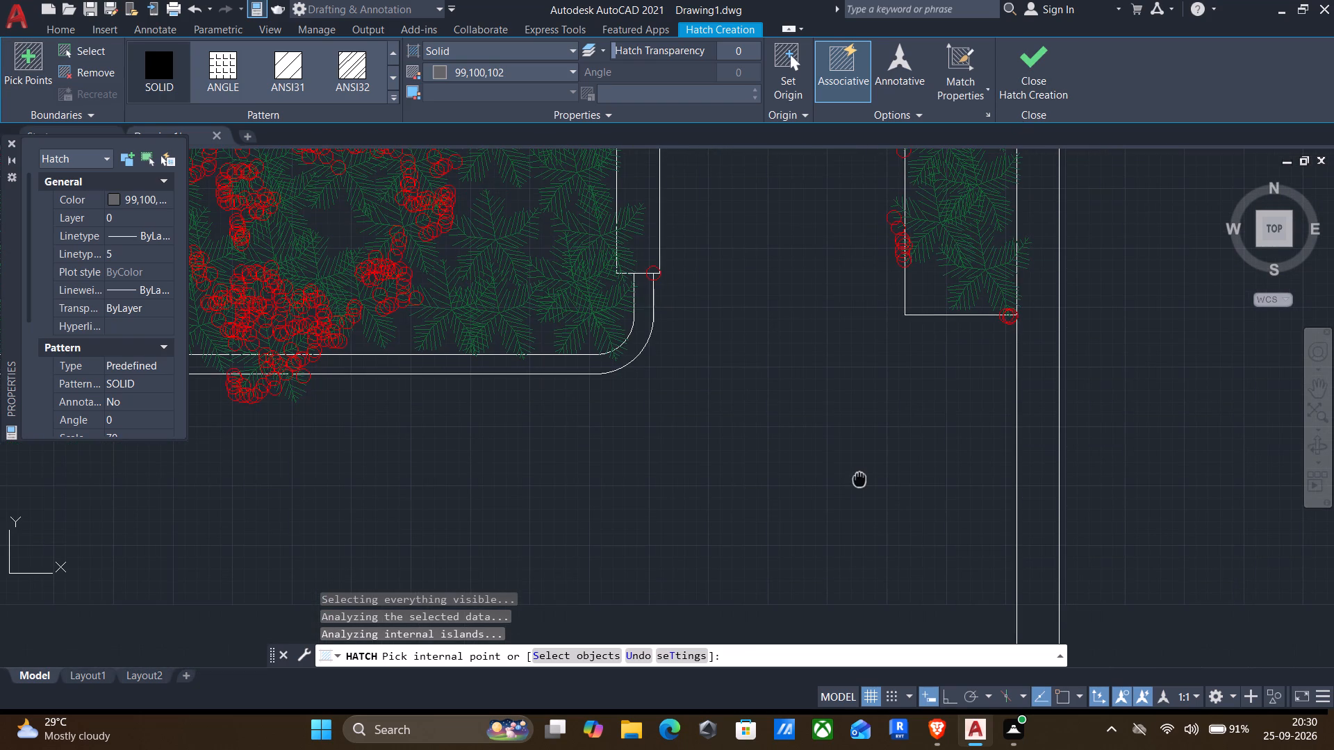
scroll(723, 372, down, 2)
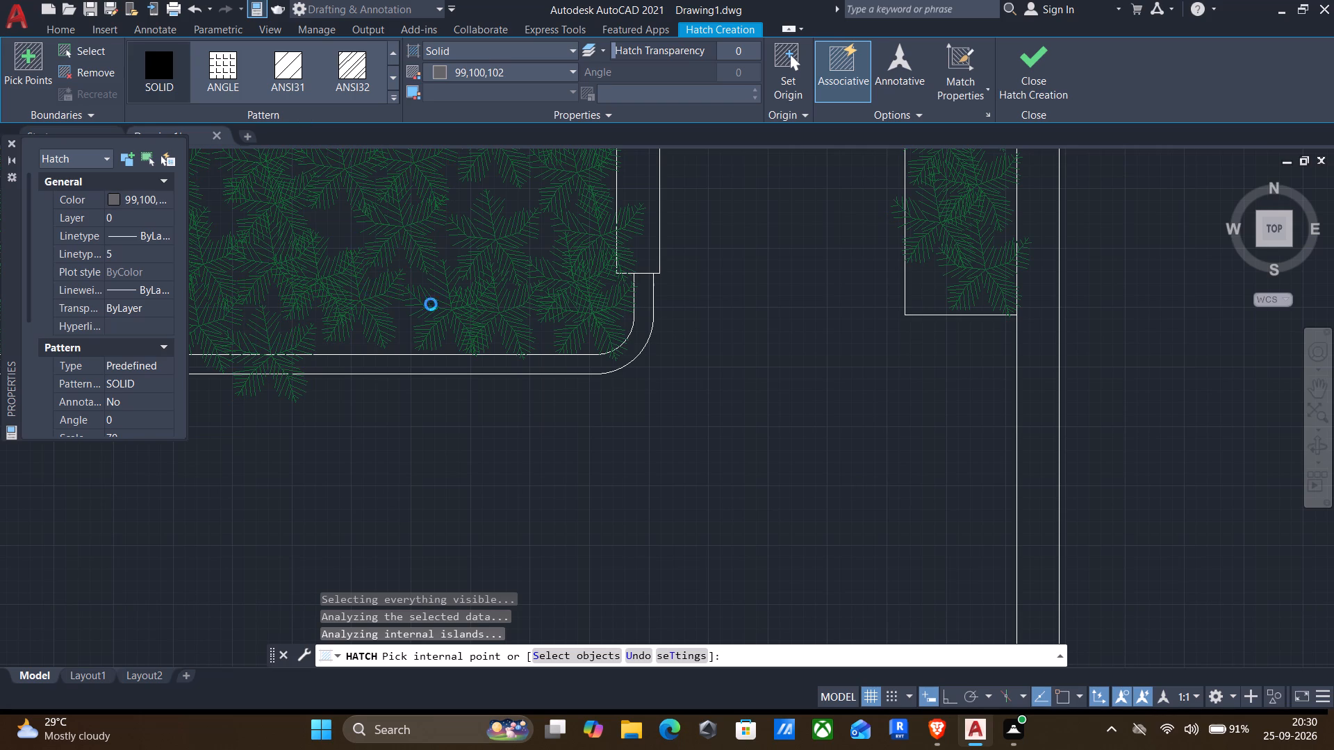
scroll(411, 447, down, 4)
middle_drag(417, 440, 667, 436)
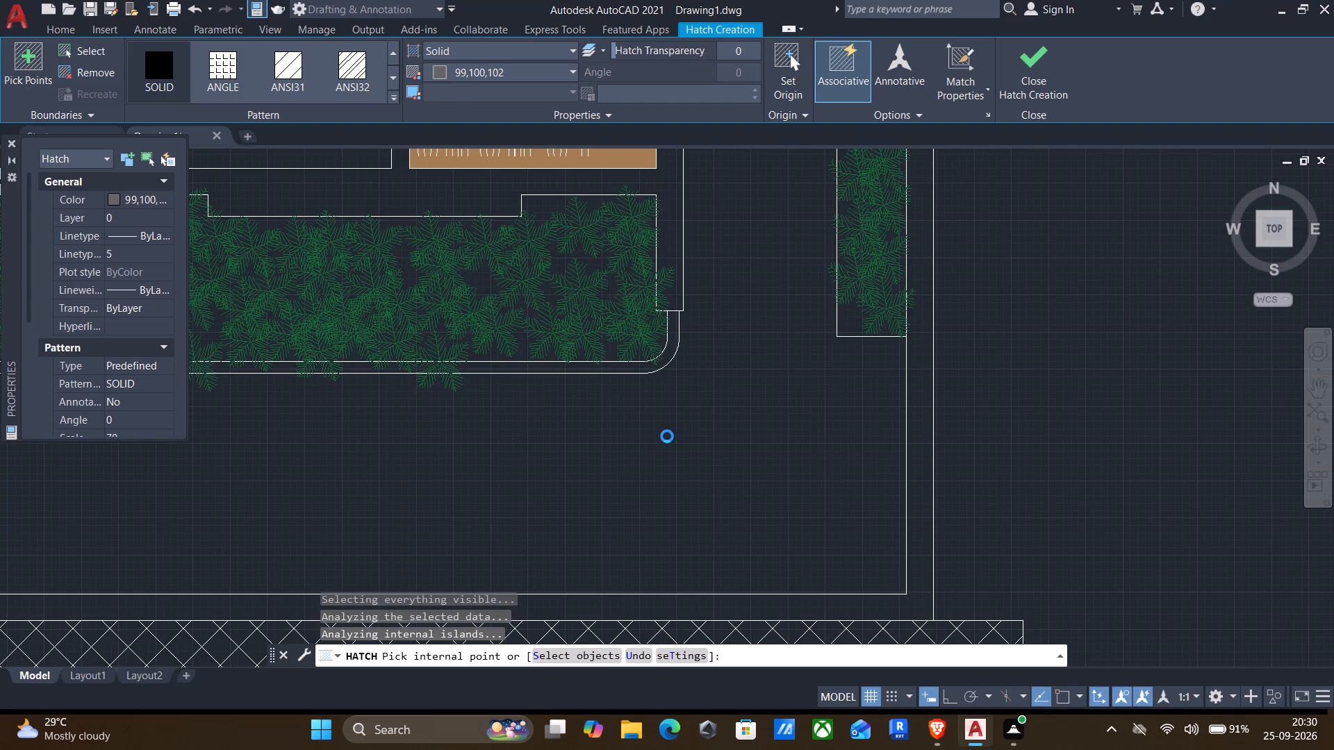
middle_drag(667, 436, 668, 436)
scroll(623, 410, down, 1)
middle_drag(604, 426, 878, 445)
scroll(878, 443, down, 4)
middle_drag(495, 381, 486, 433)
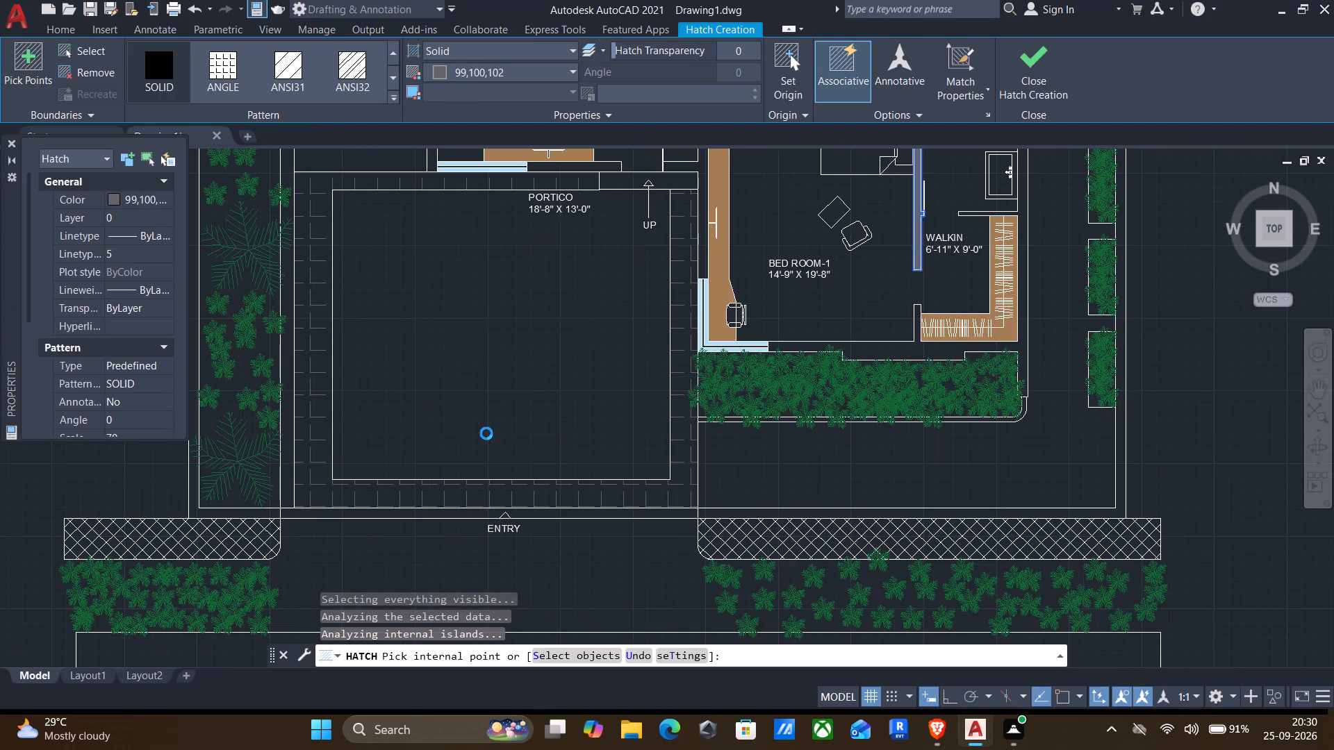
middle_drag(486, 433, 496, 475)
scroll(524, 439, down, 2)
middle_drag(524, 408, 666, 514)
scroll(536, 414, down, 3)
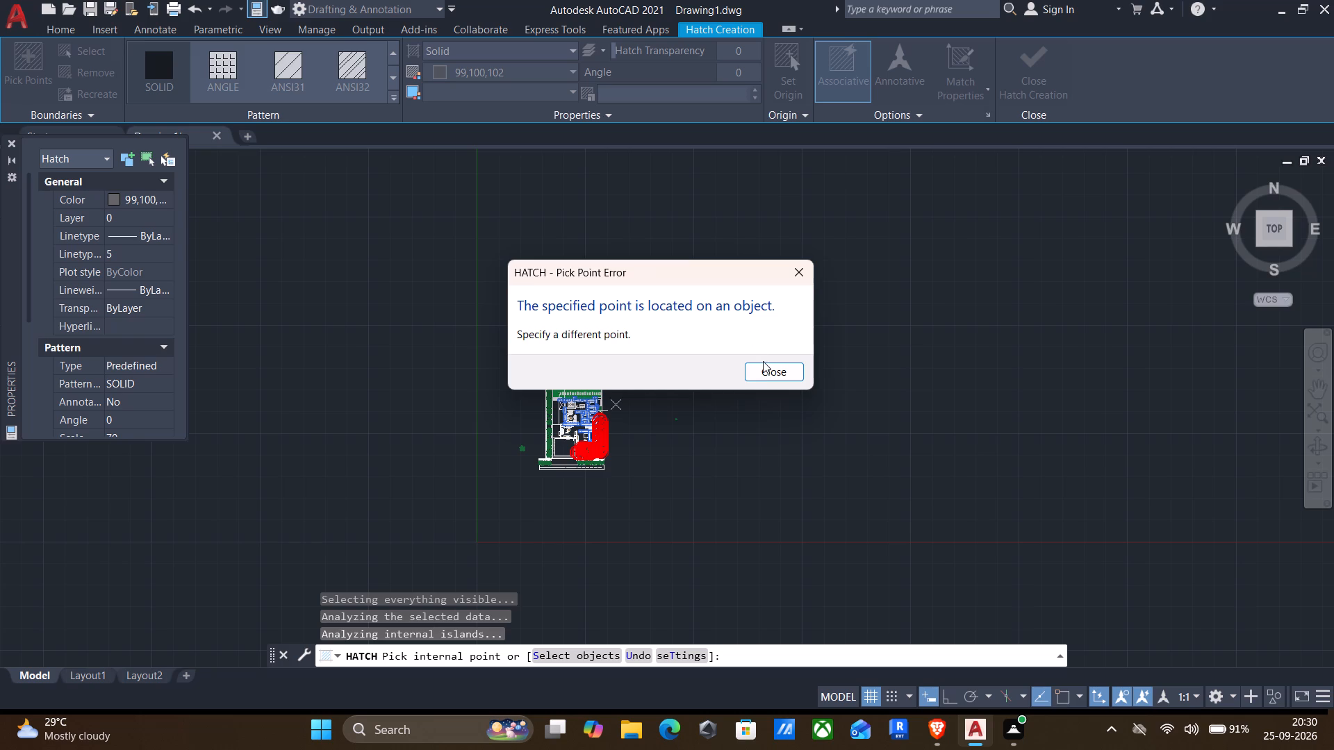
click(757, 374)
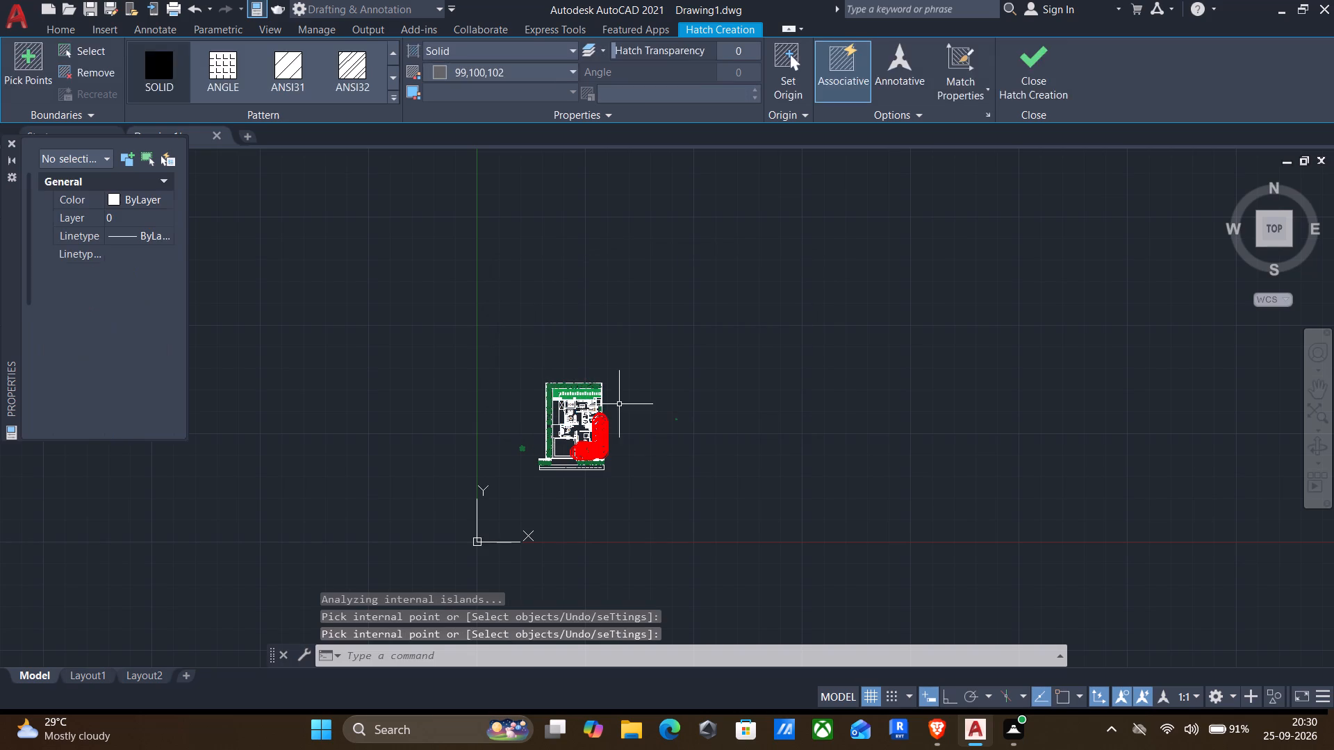
Redraw the display to clear the red circle markers around the planting beds.
scroll(553, 441, up, 4)
scroll(728, 456, up, 4)
scroll(795, 448, down, 2)
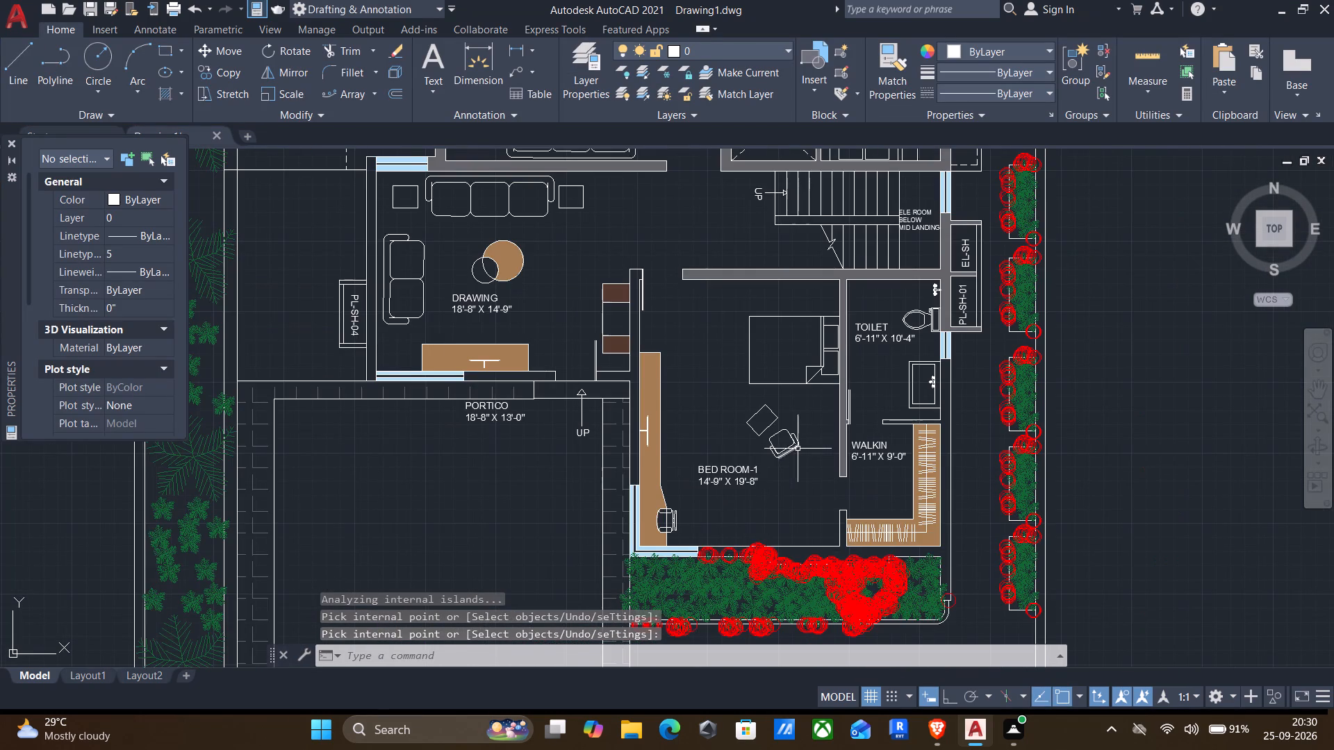
text(RE)
key(d)
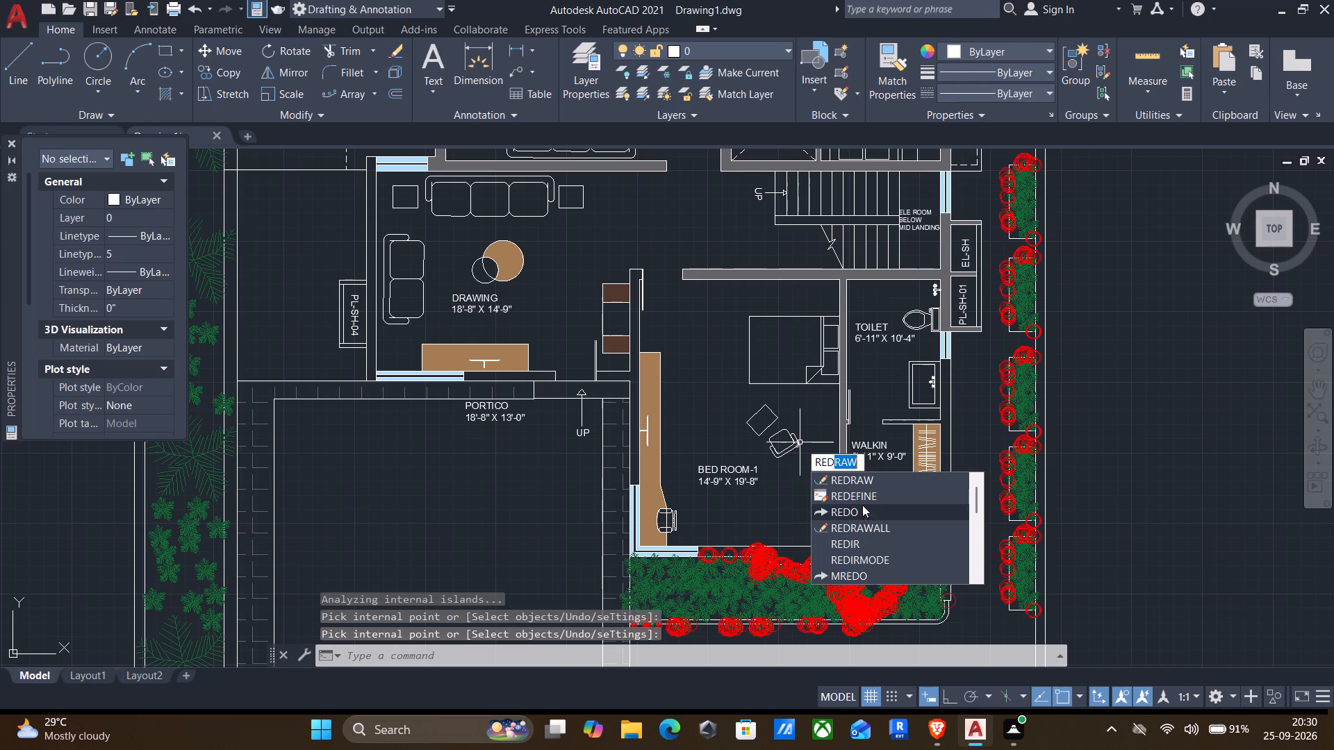
click(848, 480)
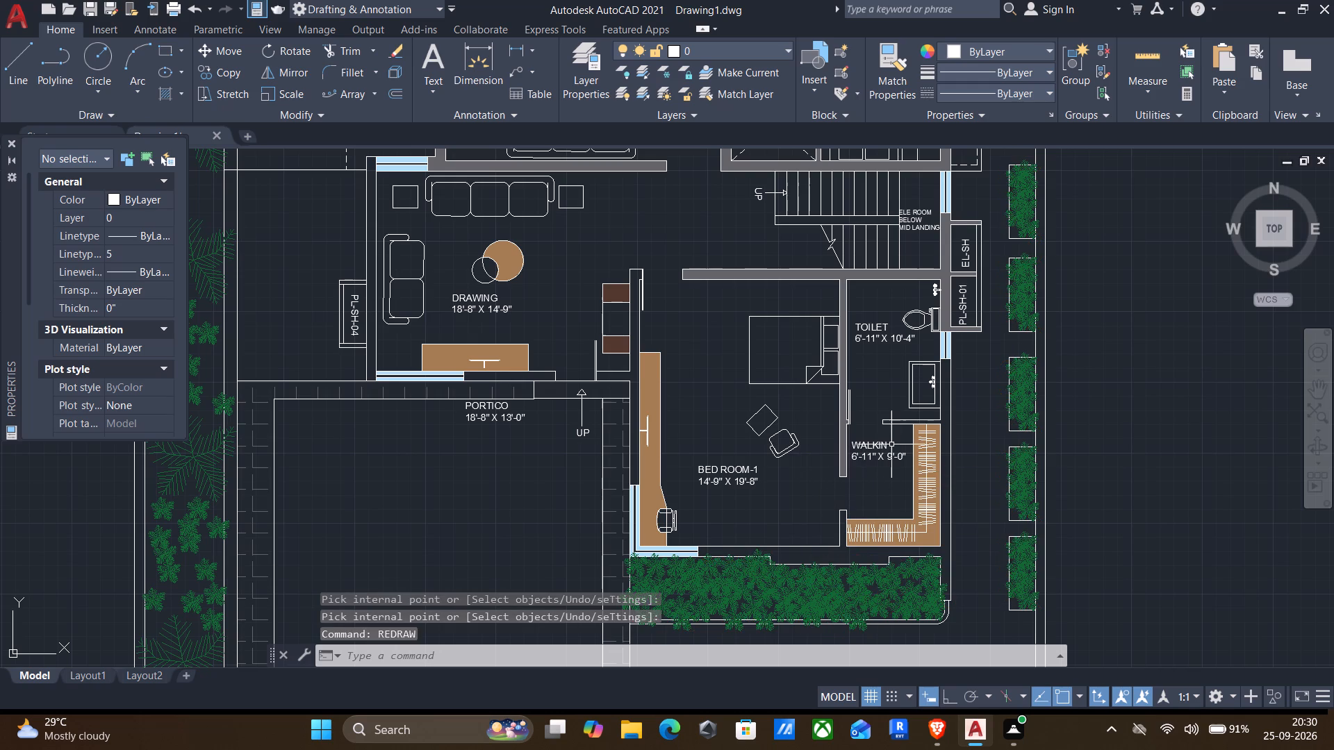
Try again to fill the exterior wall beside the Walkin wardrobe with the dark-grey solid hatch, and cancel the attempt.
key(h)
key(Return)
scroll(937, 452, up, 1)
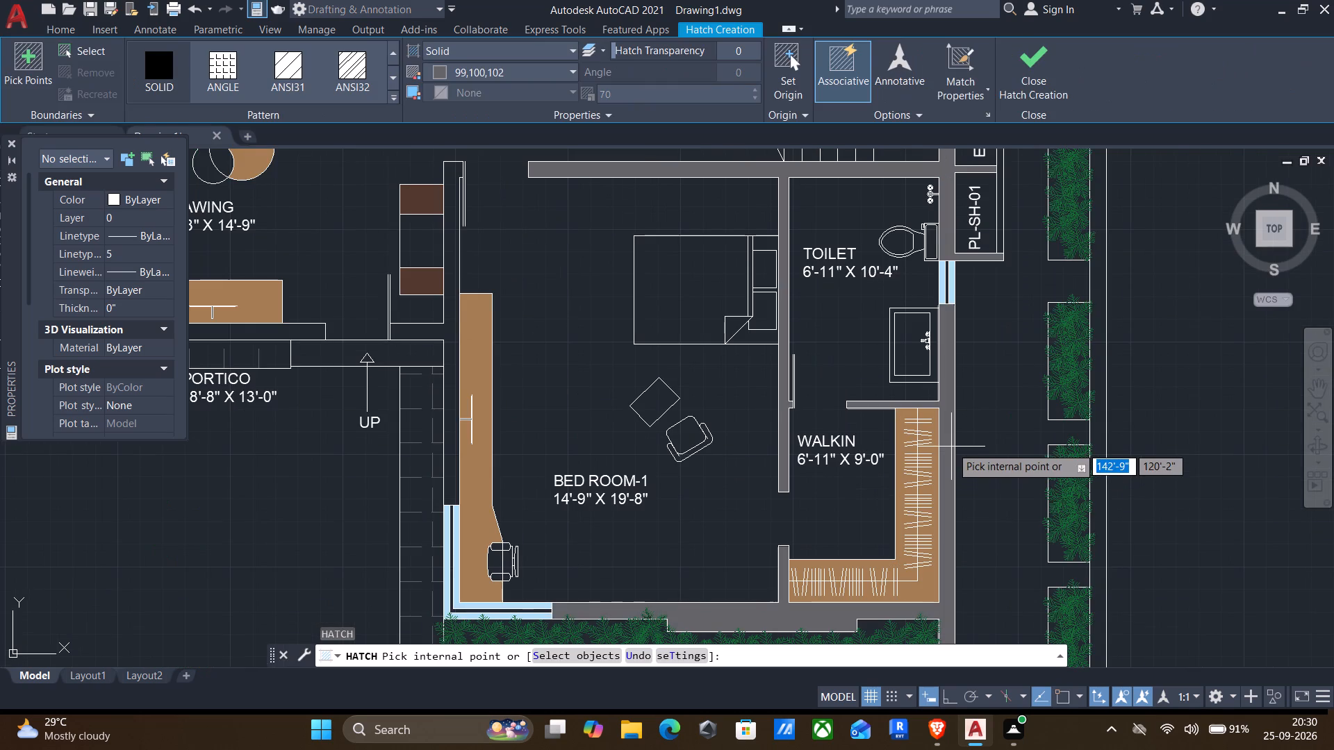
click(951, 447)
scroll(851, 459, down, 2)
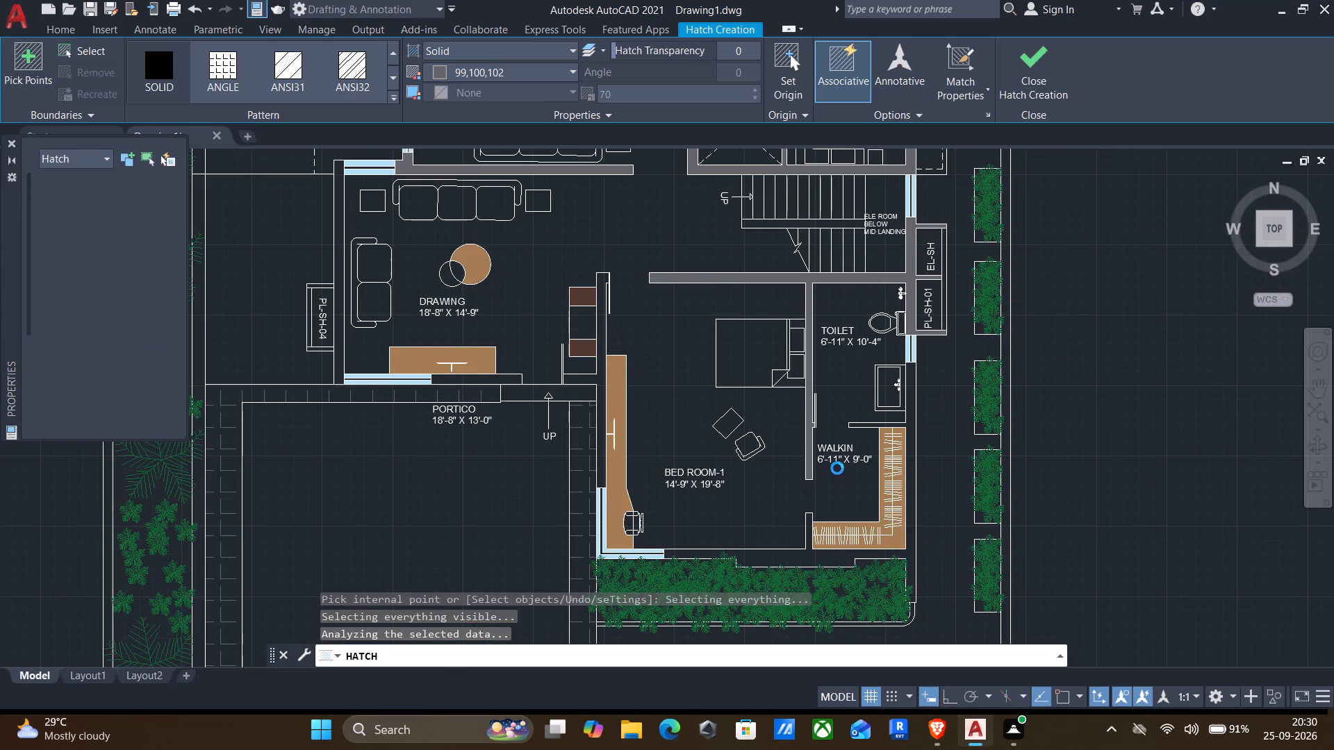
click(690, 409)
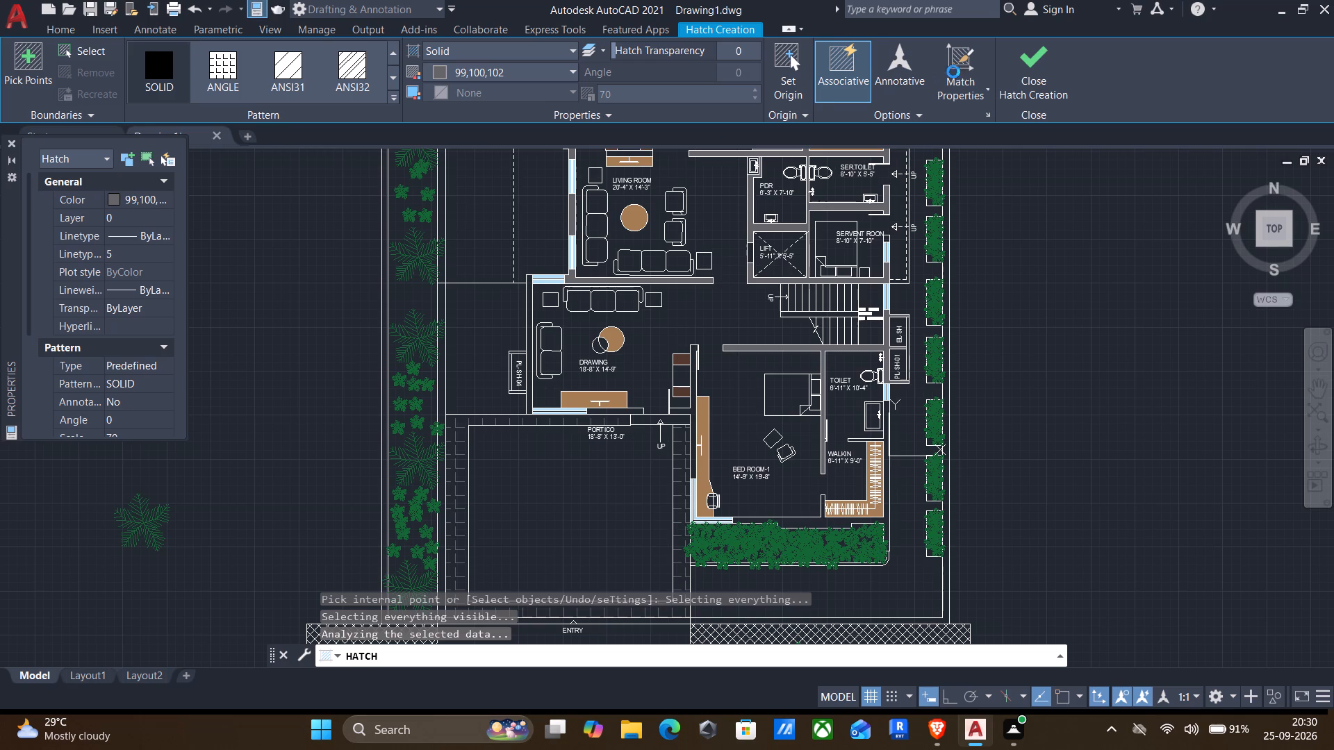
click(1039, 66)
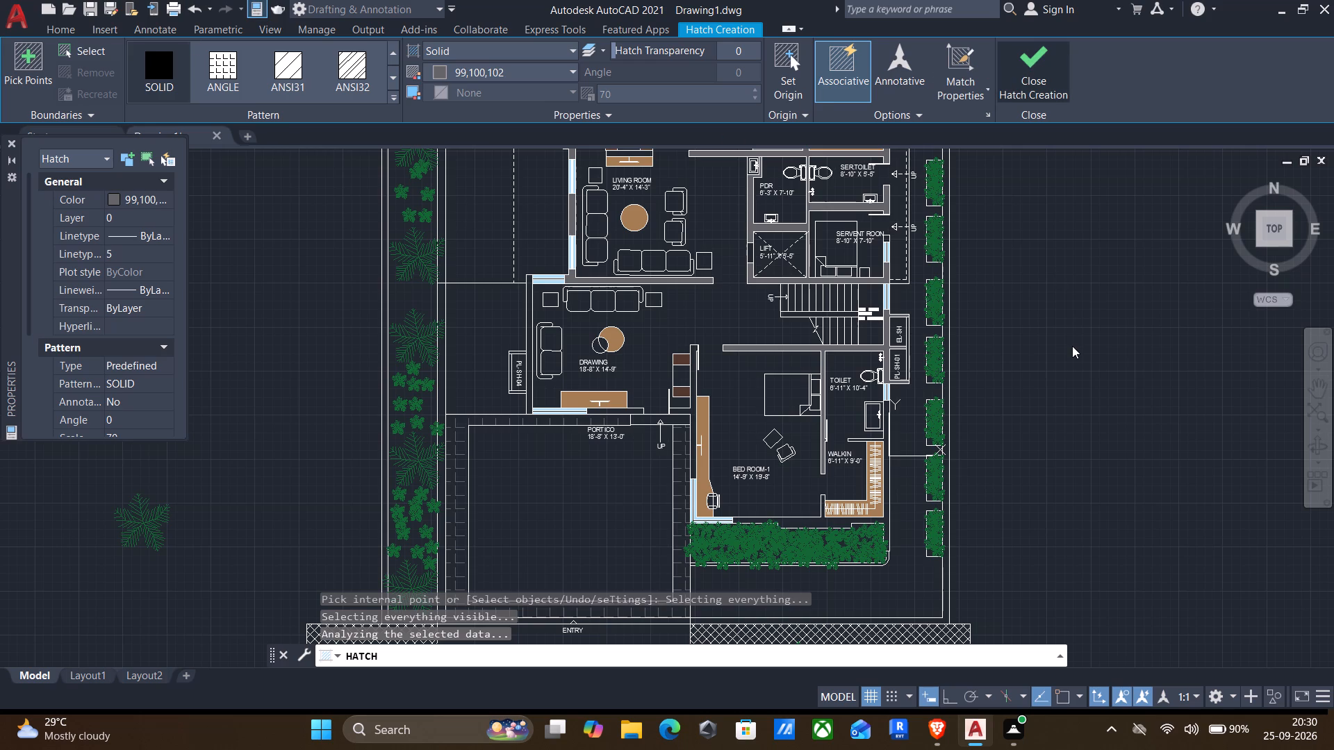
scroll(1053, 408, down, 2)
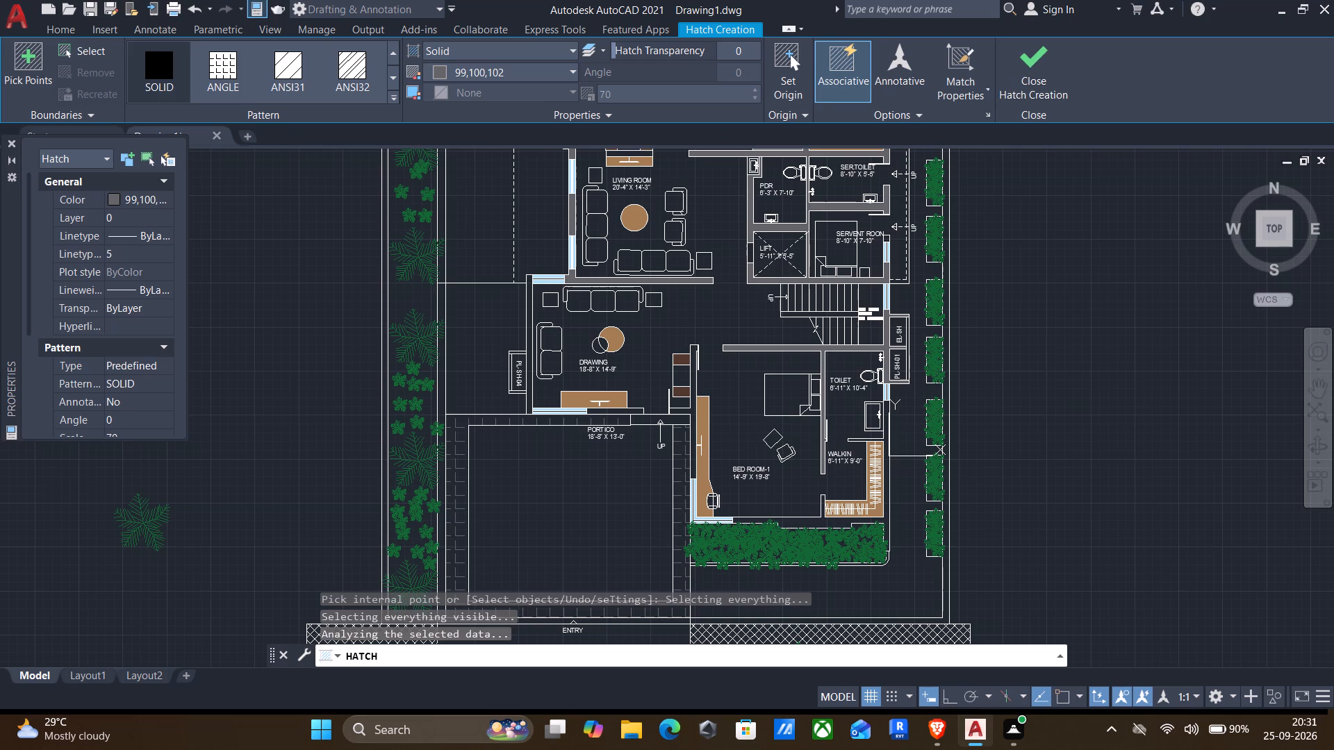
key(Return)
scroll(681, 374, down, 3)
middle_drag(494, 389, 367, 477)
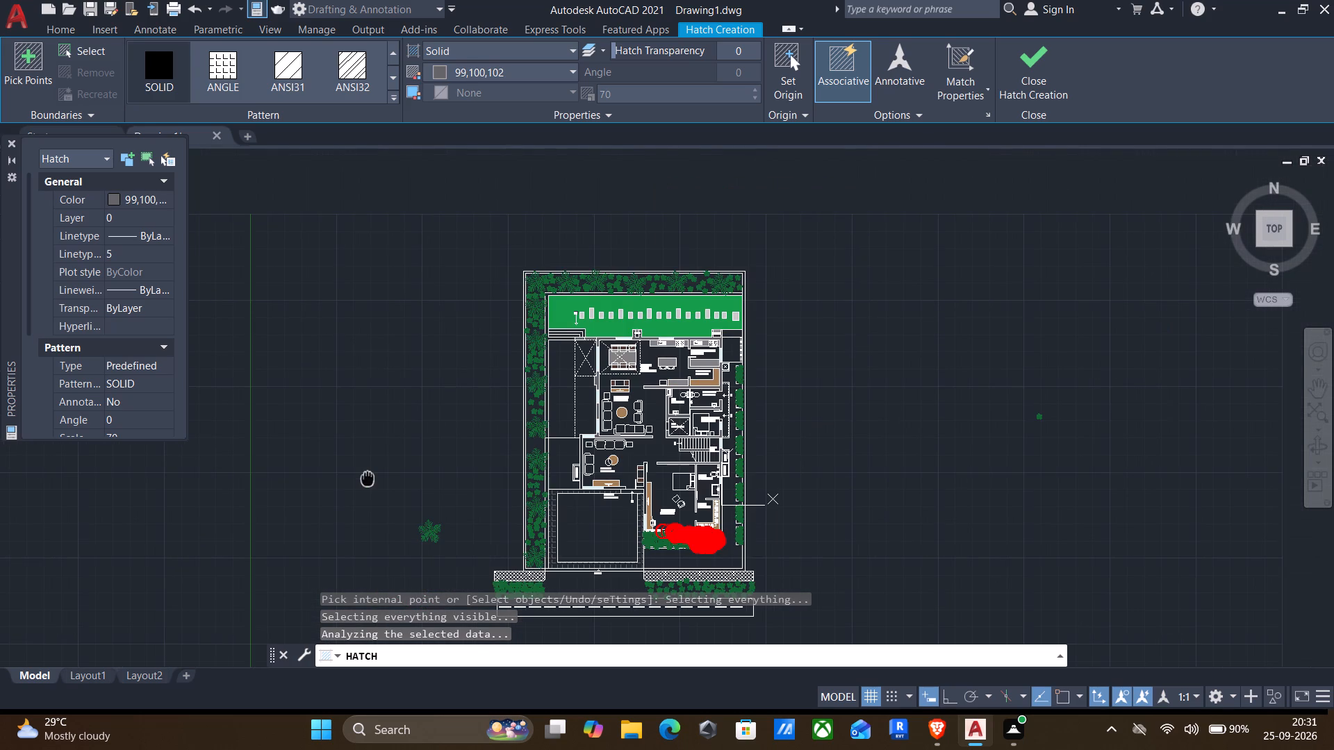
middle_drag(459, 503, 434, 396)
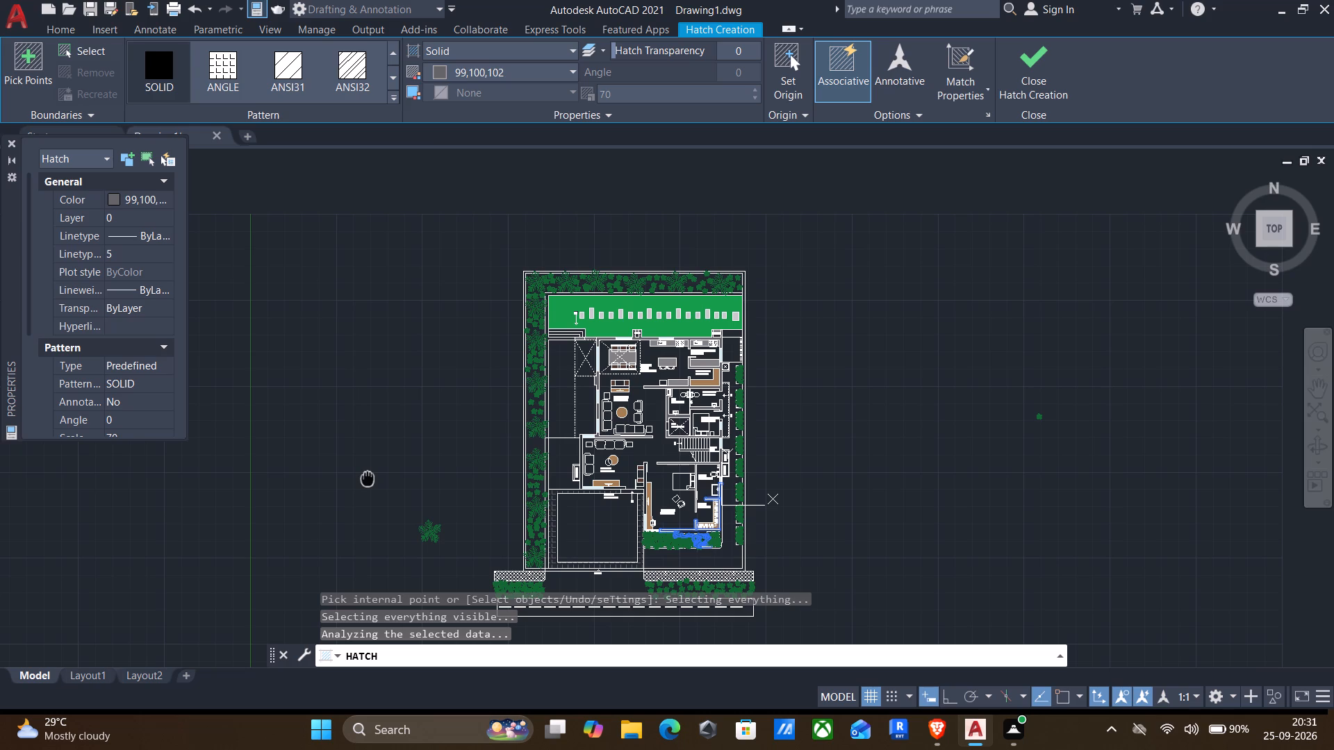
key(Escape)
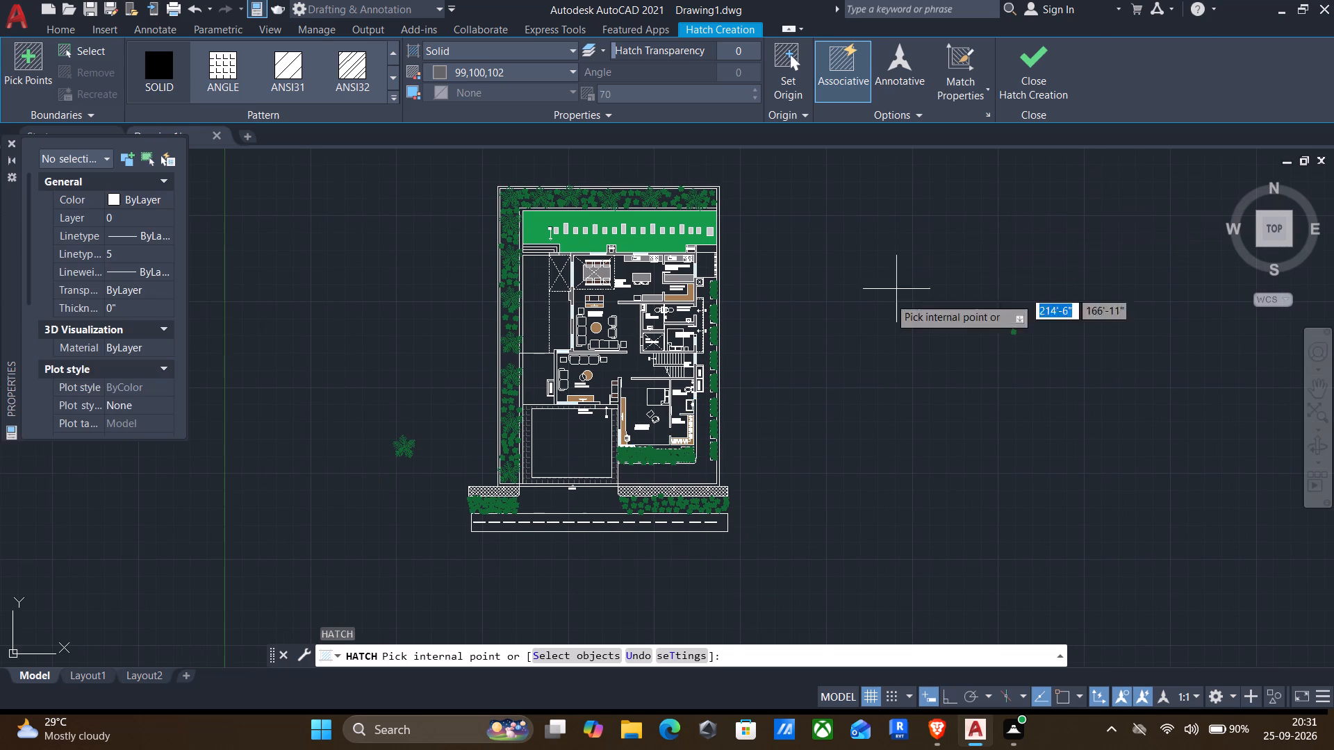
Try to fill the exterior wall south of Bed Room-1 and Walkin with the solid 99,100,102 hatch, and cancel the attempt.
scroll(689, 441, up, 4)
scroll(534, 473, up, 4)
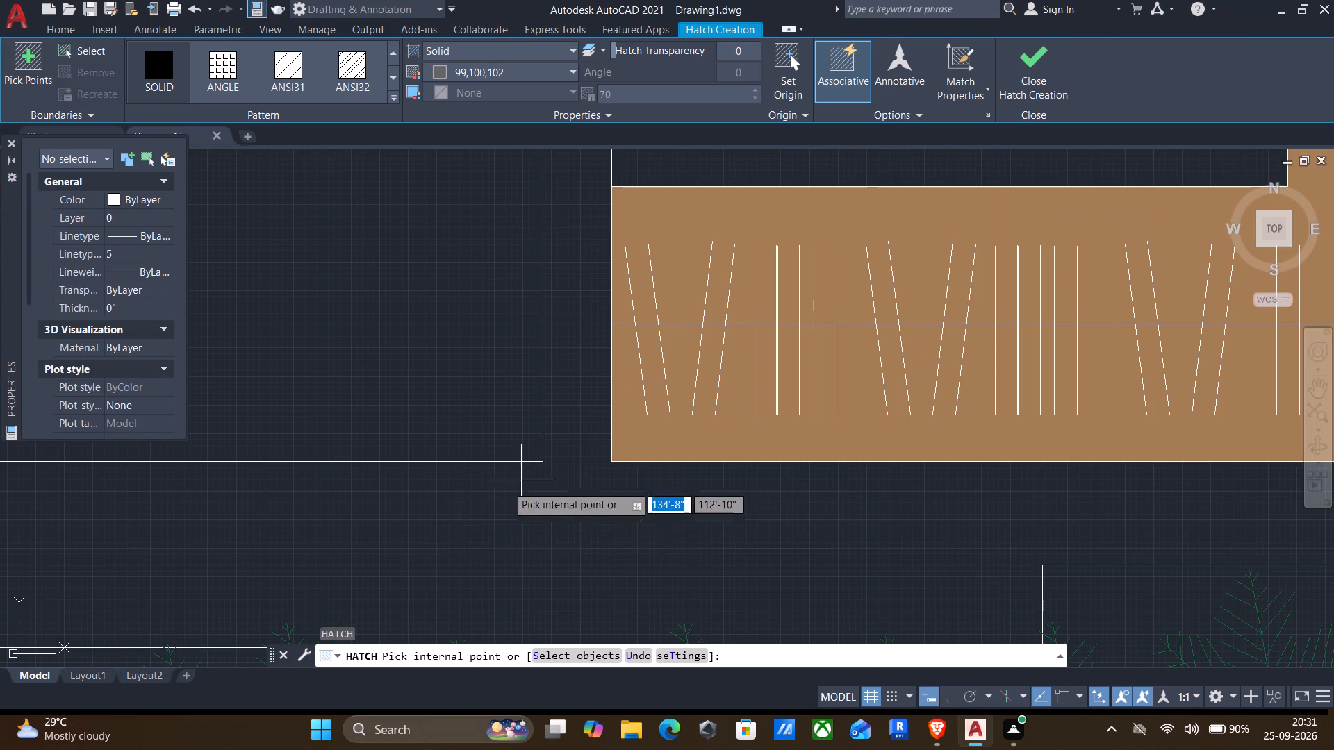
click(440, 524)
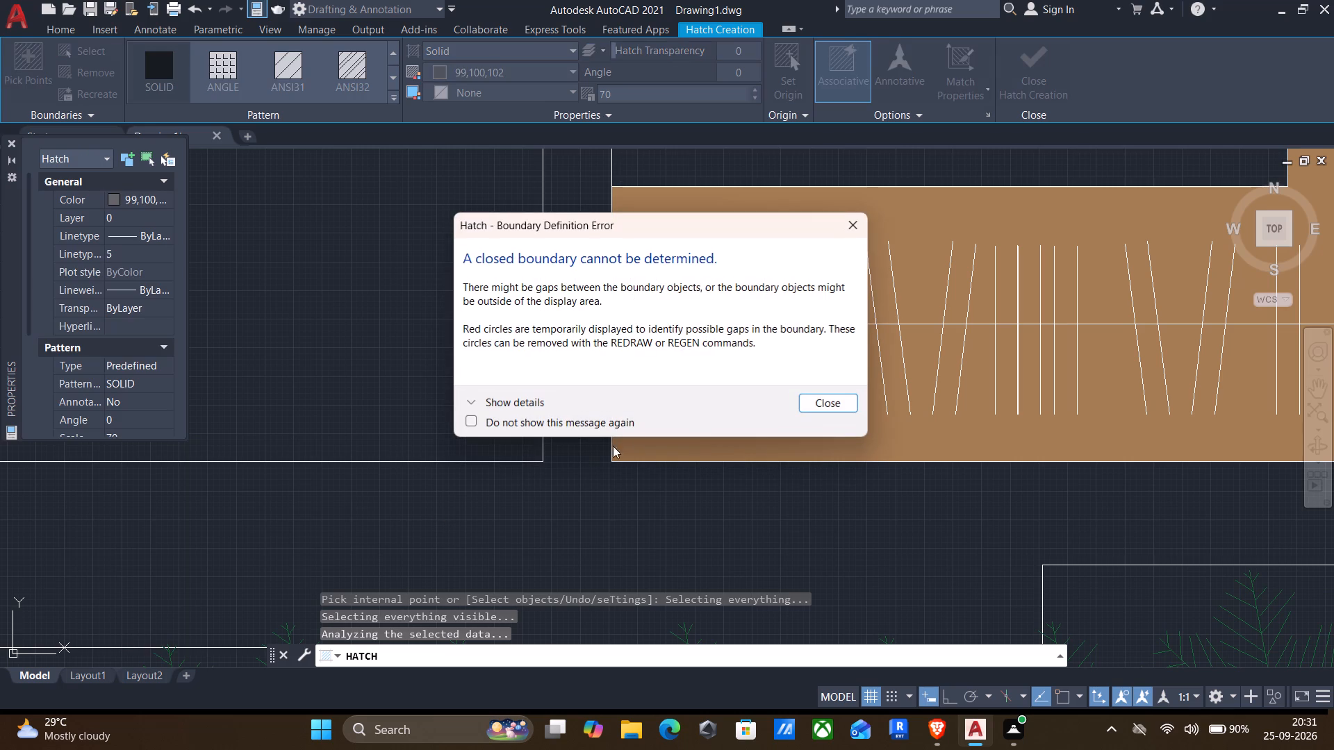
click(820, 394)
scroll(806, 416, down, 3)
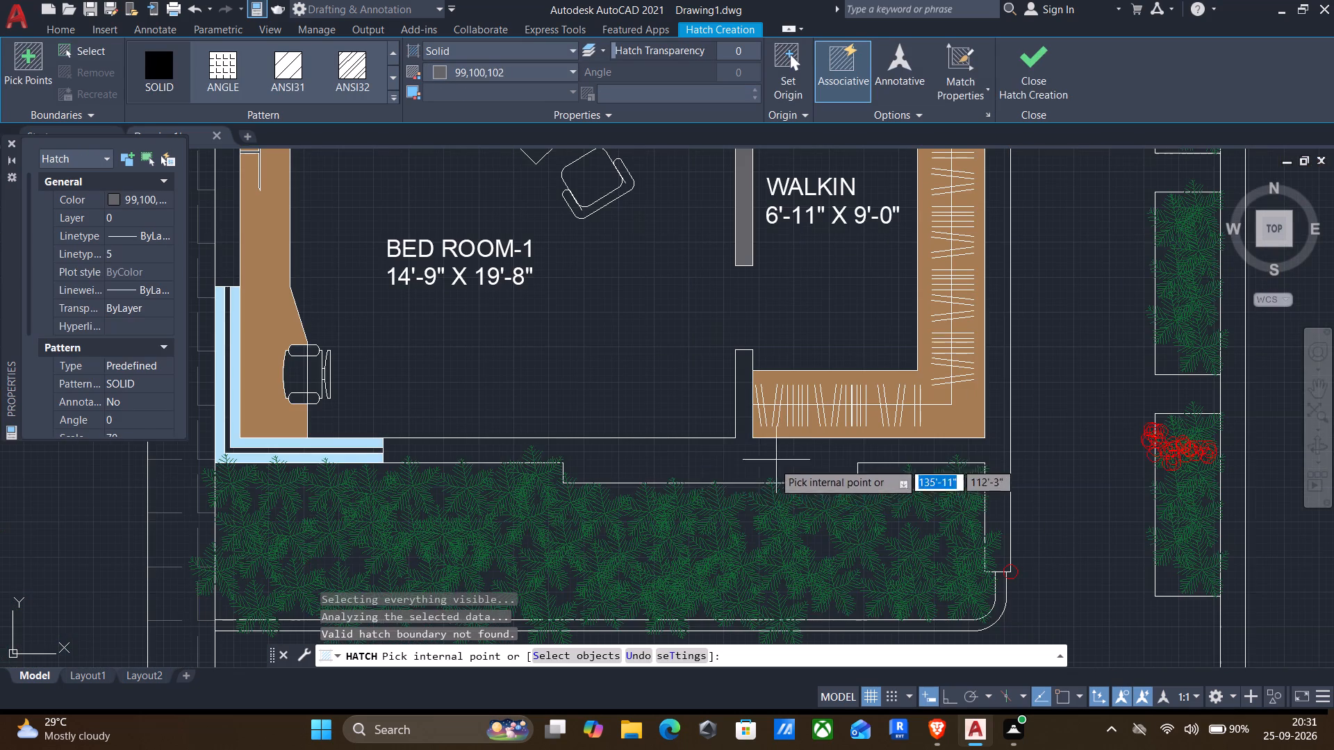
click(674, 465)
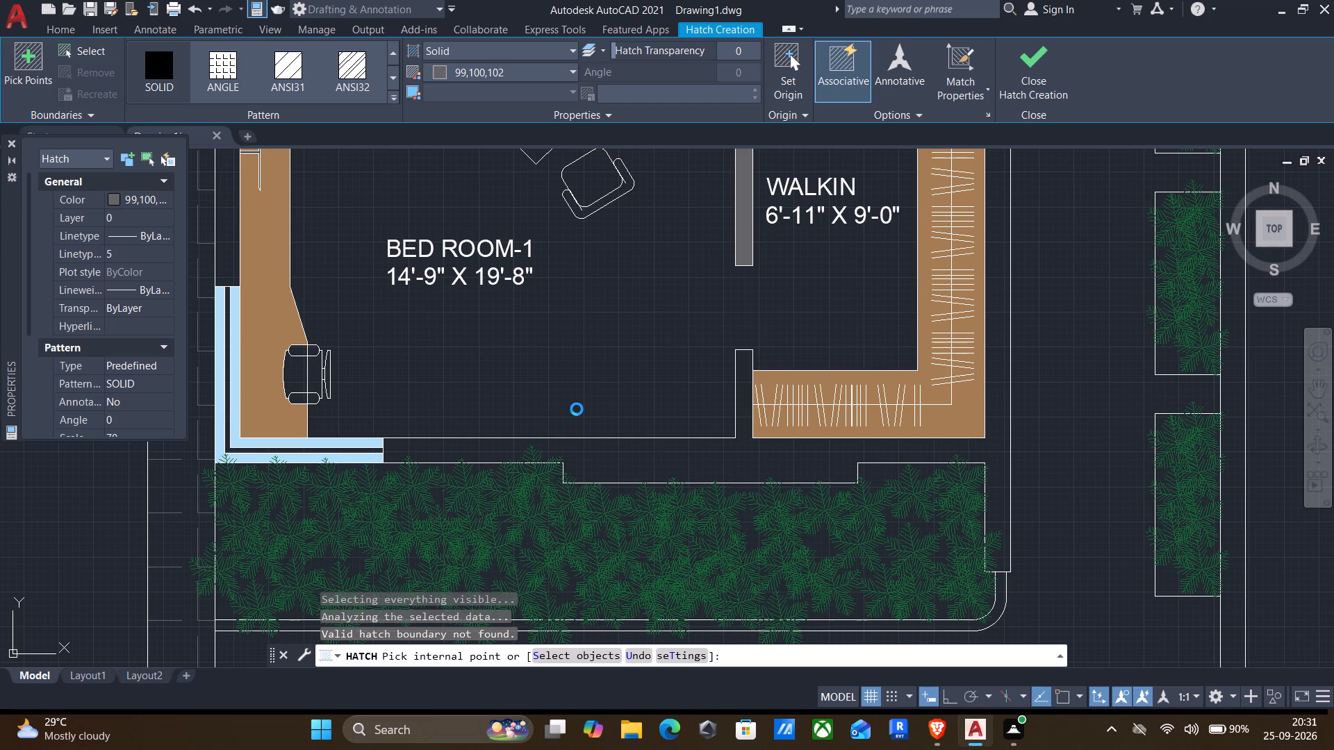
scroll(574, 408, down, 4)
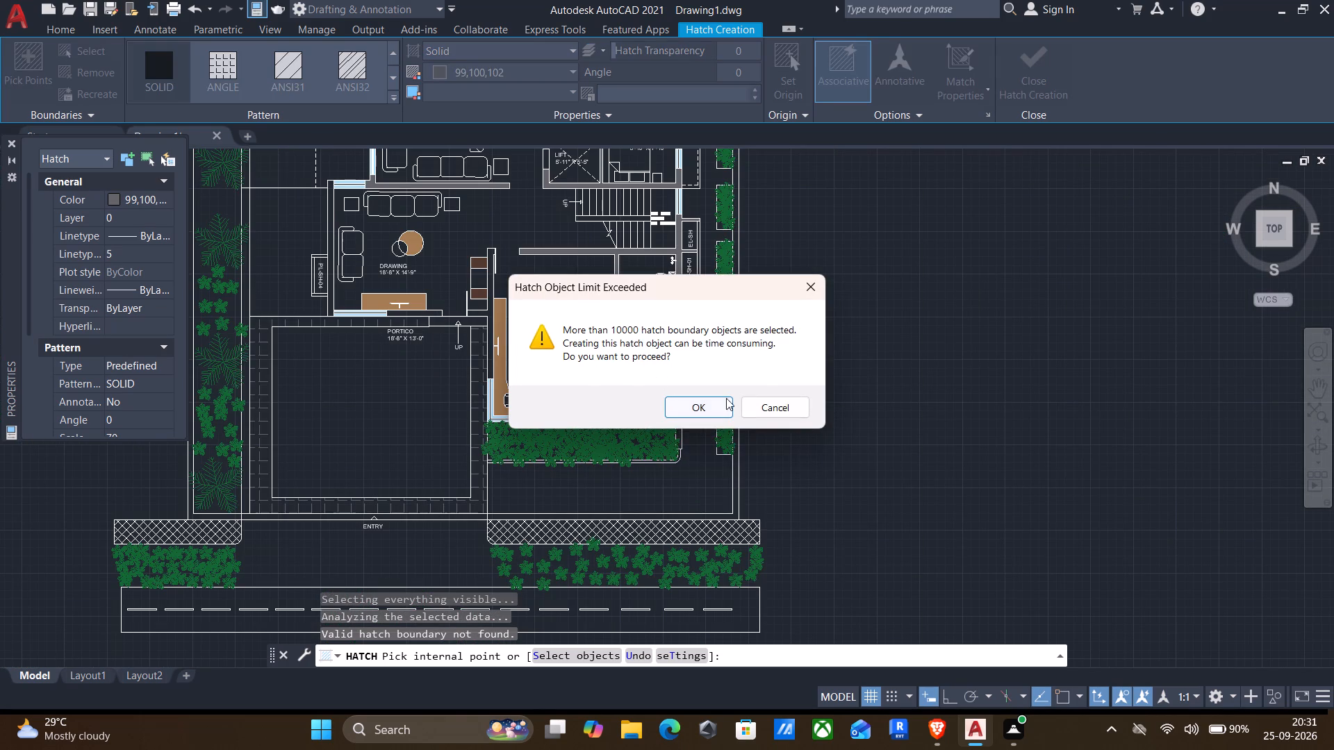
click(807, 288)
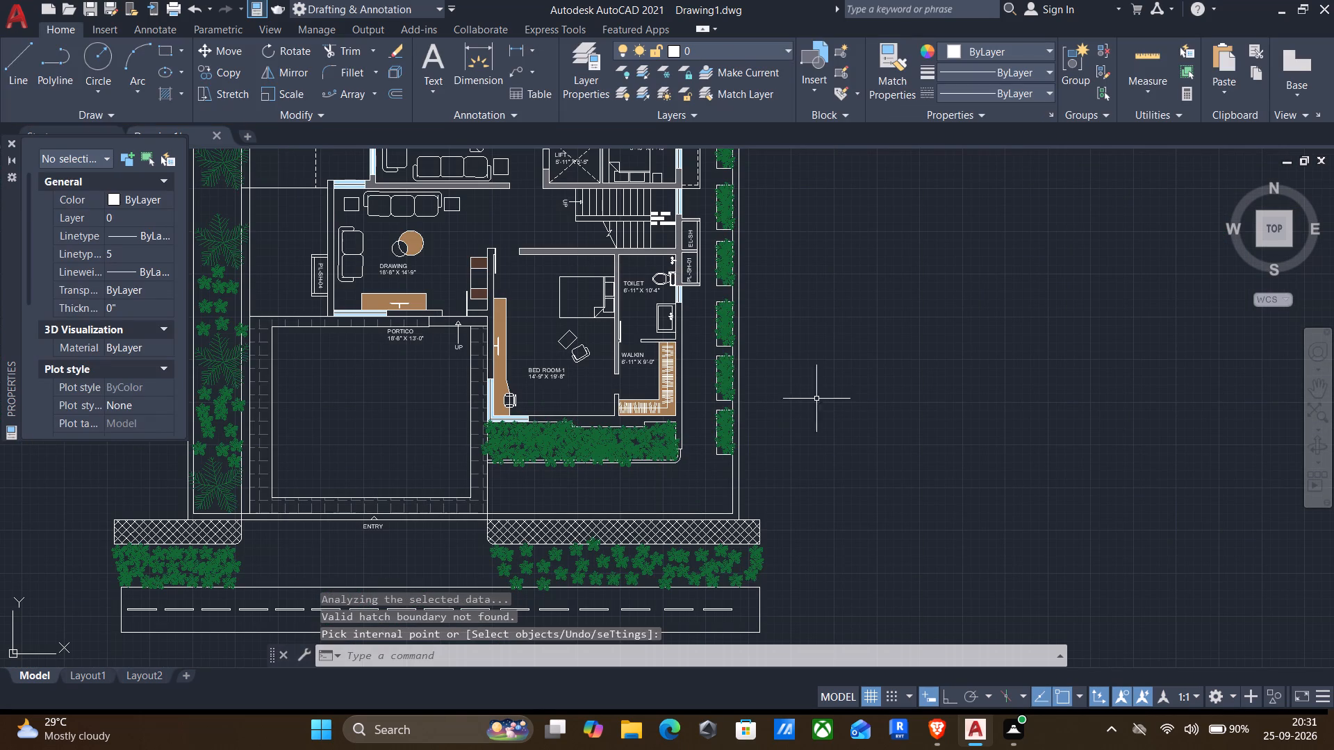
Fill the wall between the Drawing room, Portico and Bed Room-1 with the solid 99,100,102 hatch, and leave the command.
key(h)
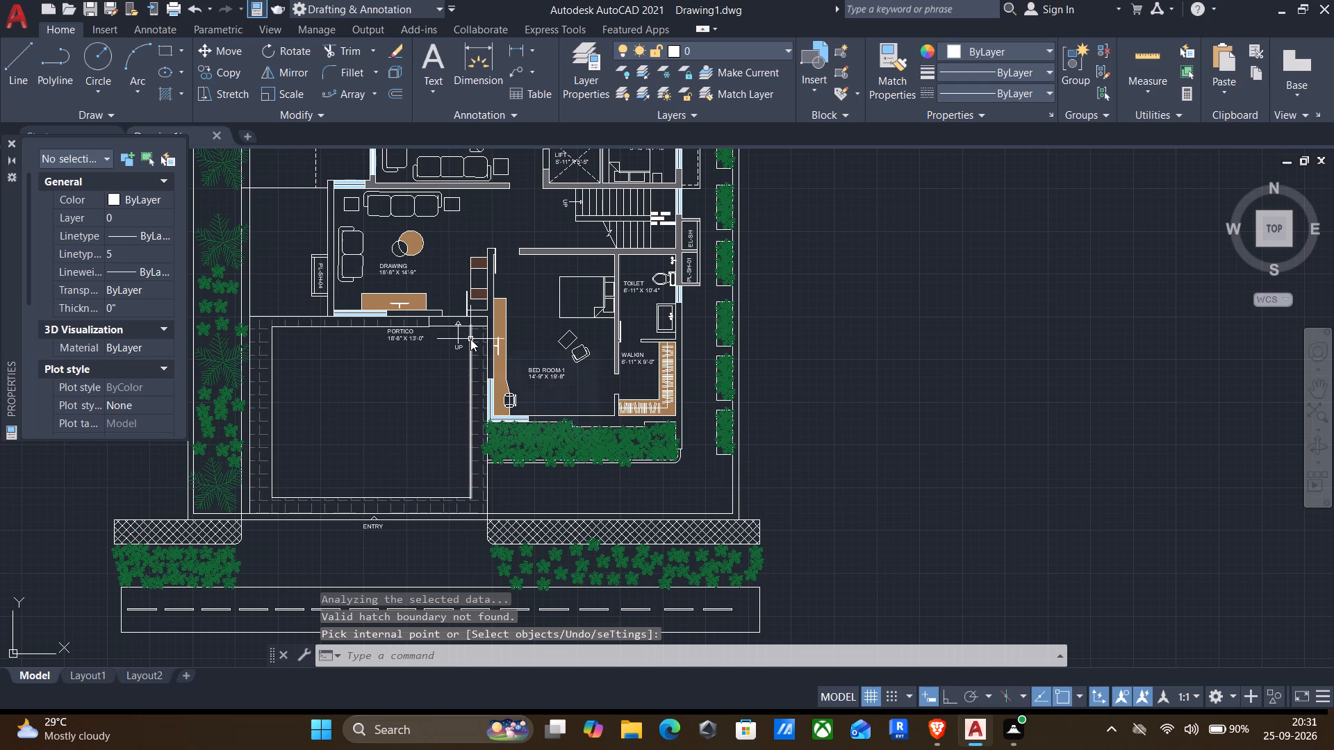
key(Return)
scroll(452, 313, up, 3)
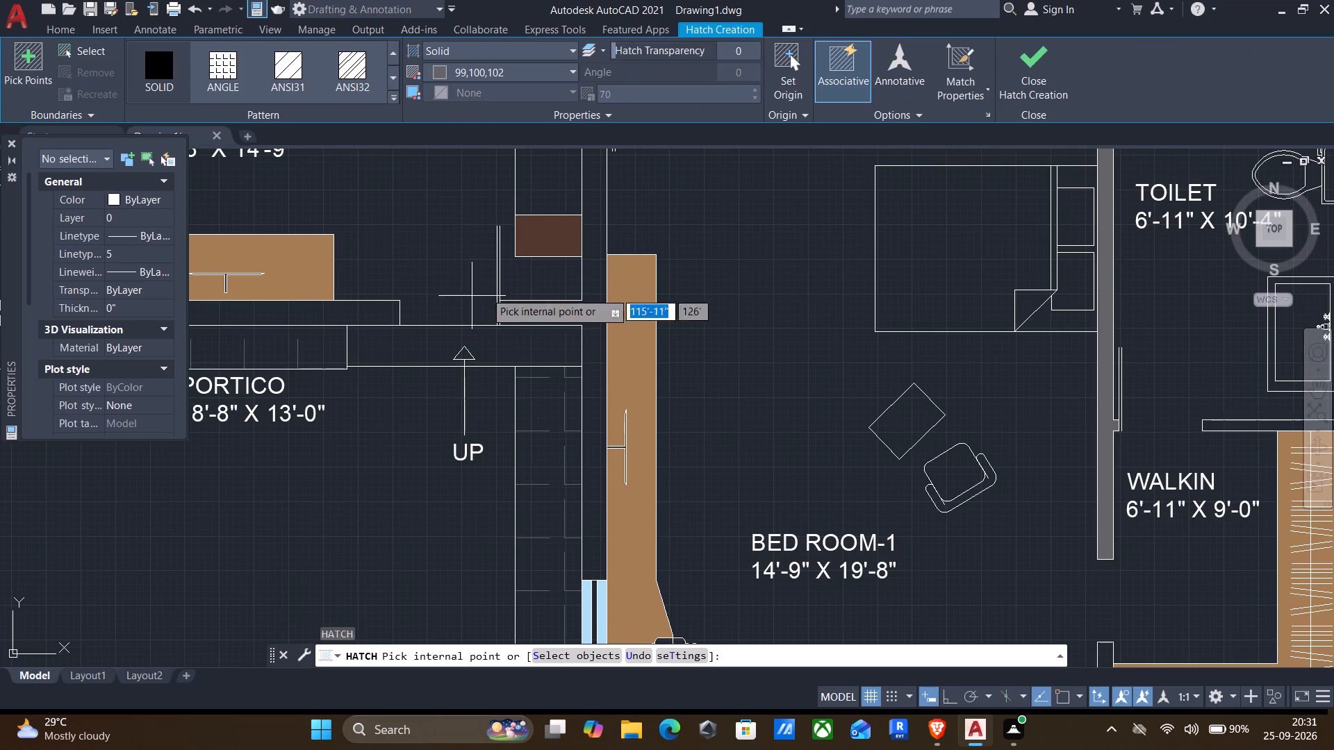
click(594, 298)
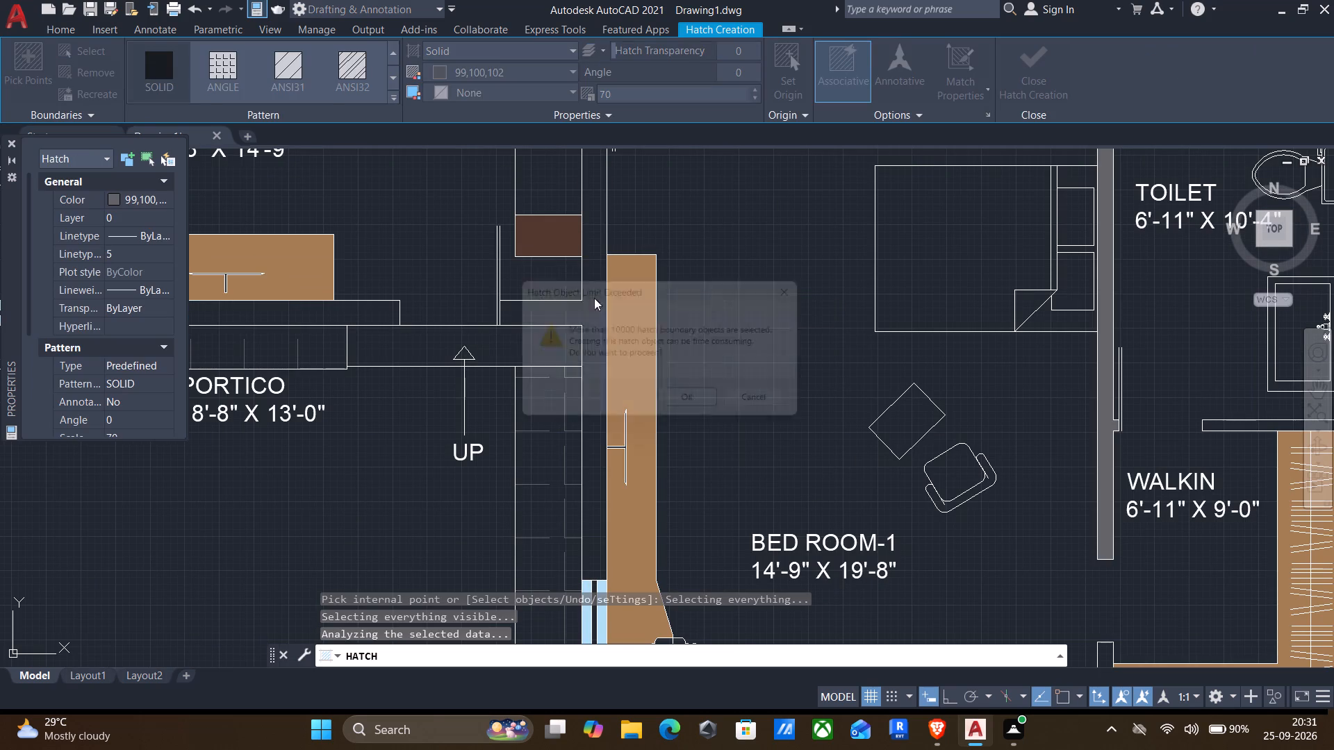
click(693, 406)
scroll(587, 344, down, 2)
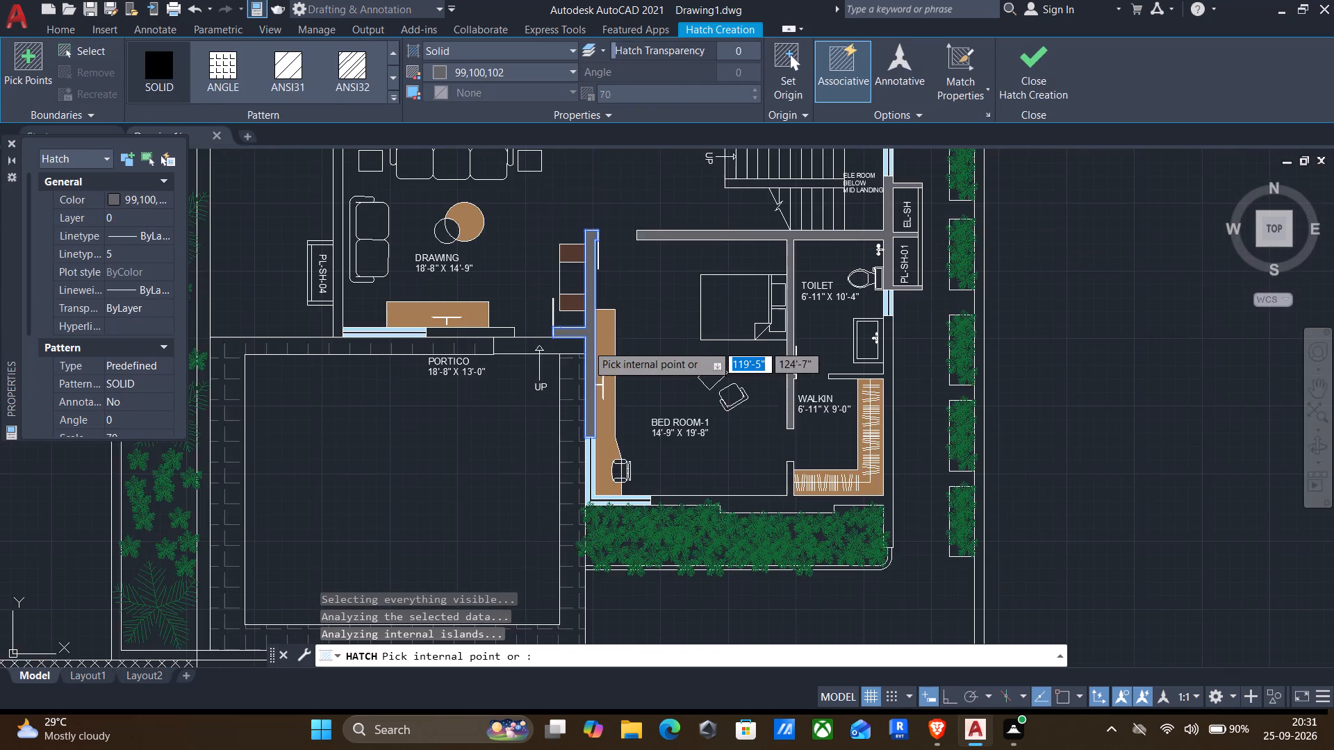
scroll(584, 342, down, 3)
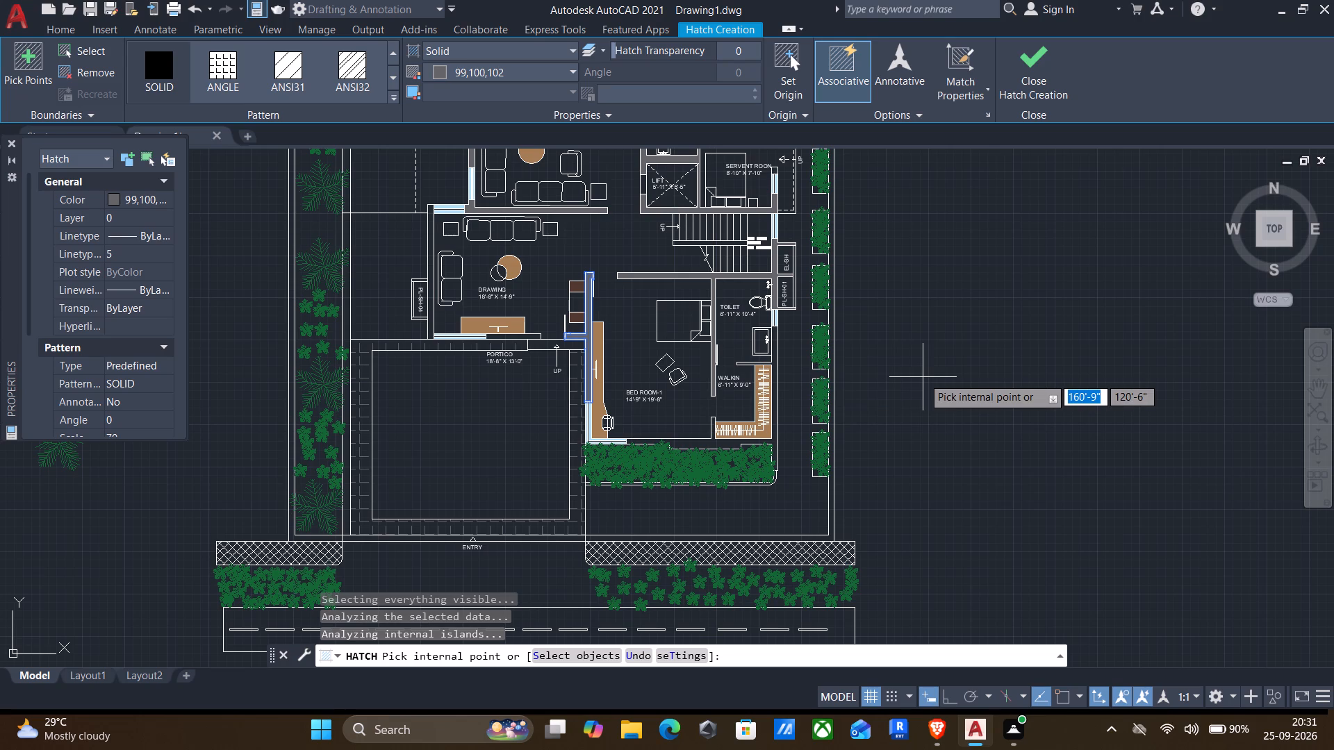
click(923, 377)
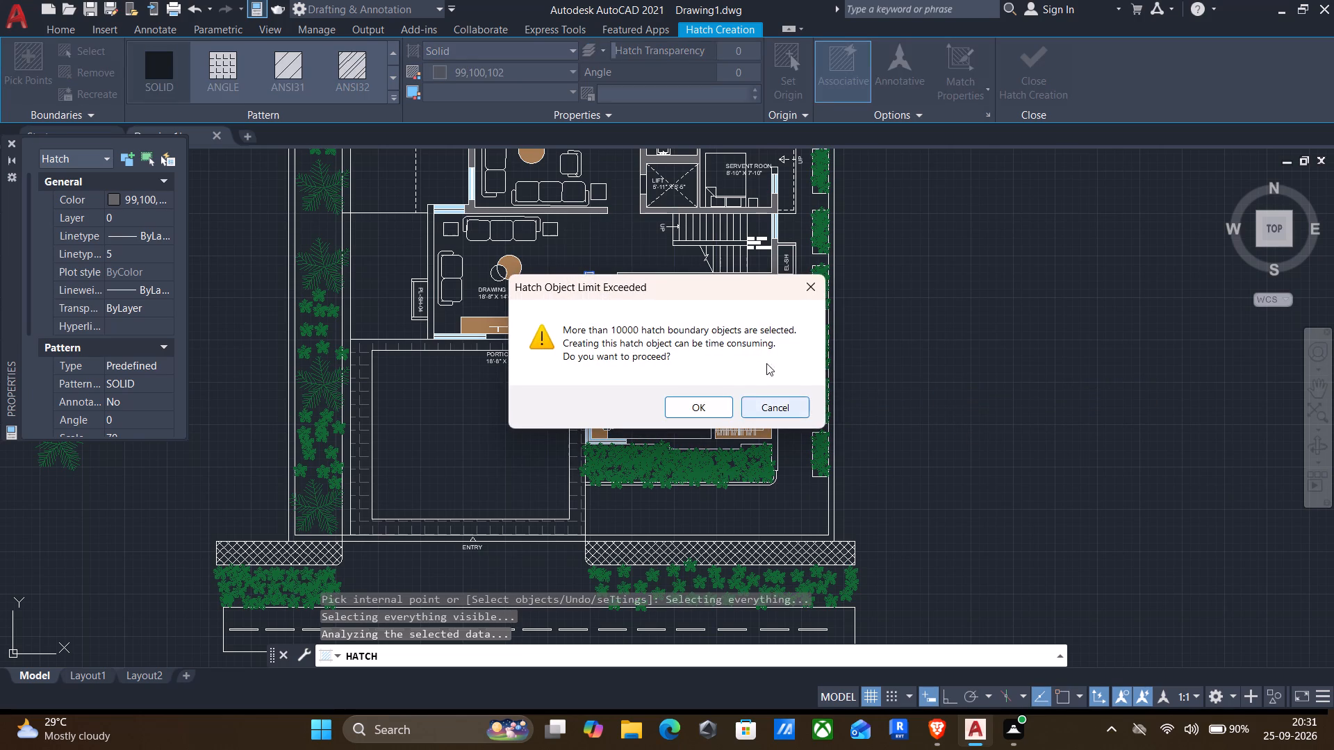
click(804, 291)
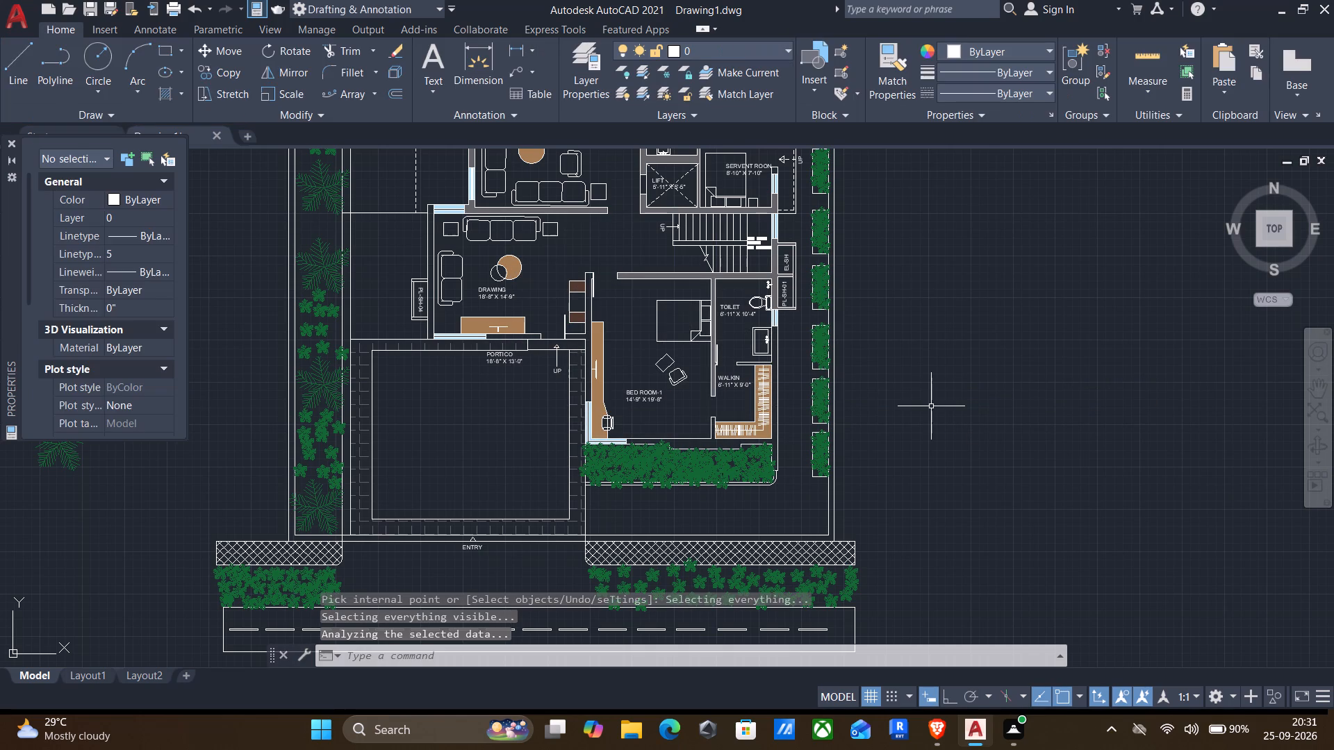
Erase the two stray green plant symbols lying outside the plot, one east and one west of the plan.
scroll(938, 410, down, 2)
middle_drag(930, 425, 636, 507)
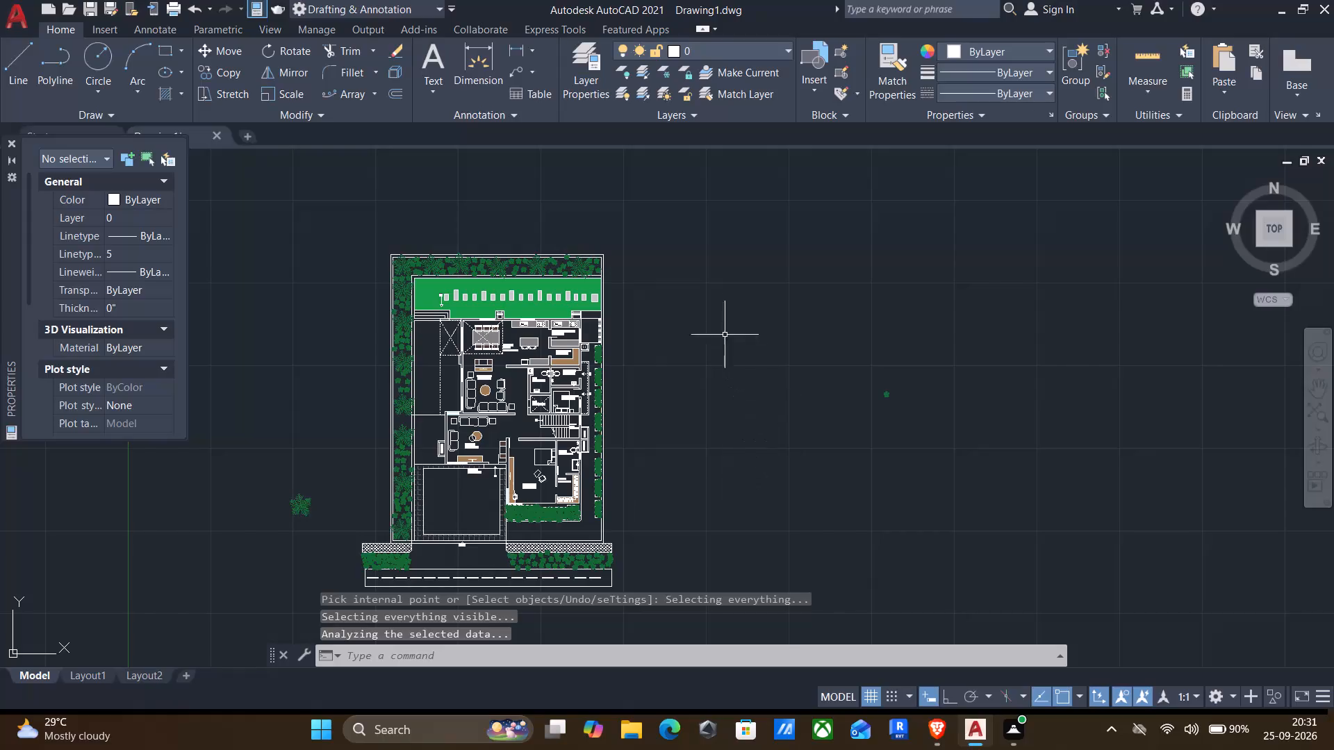
click(783, 301)
click(997, 503)
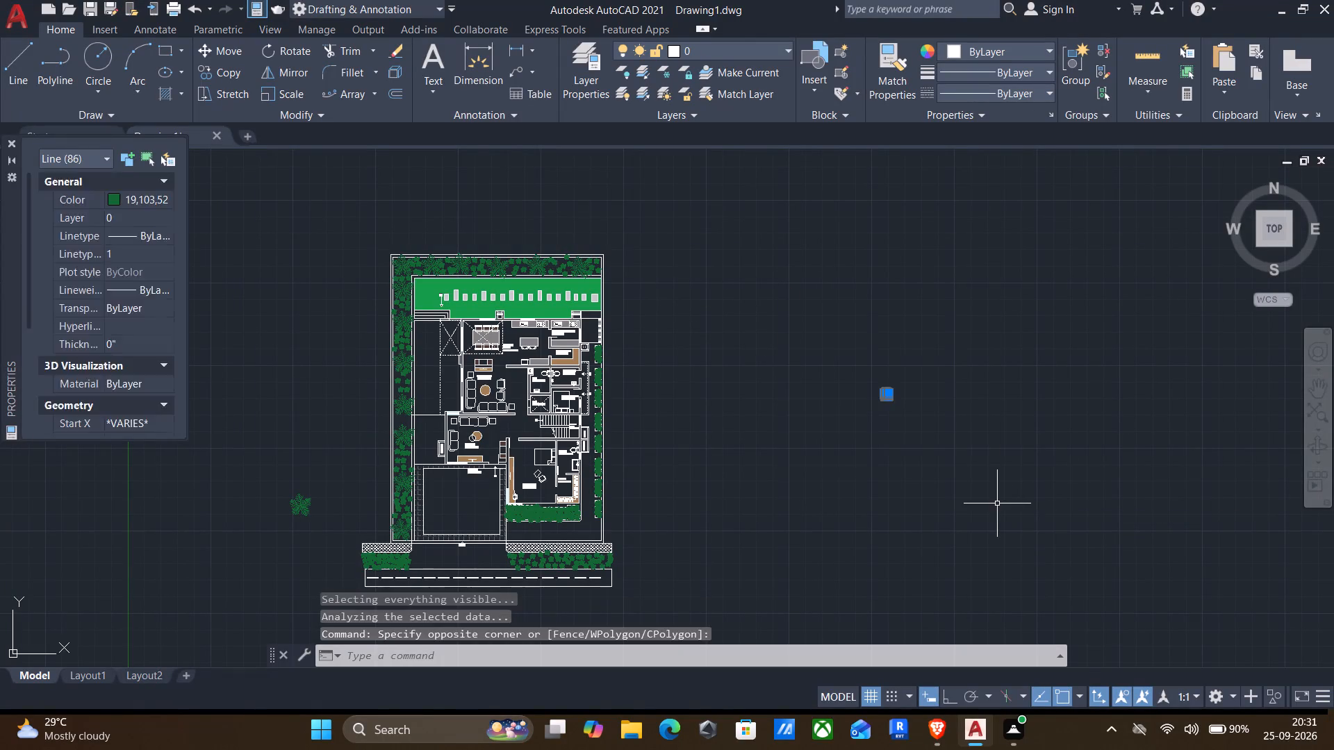
key(Delete)
middle_drag(170, 535, 268, 465)
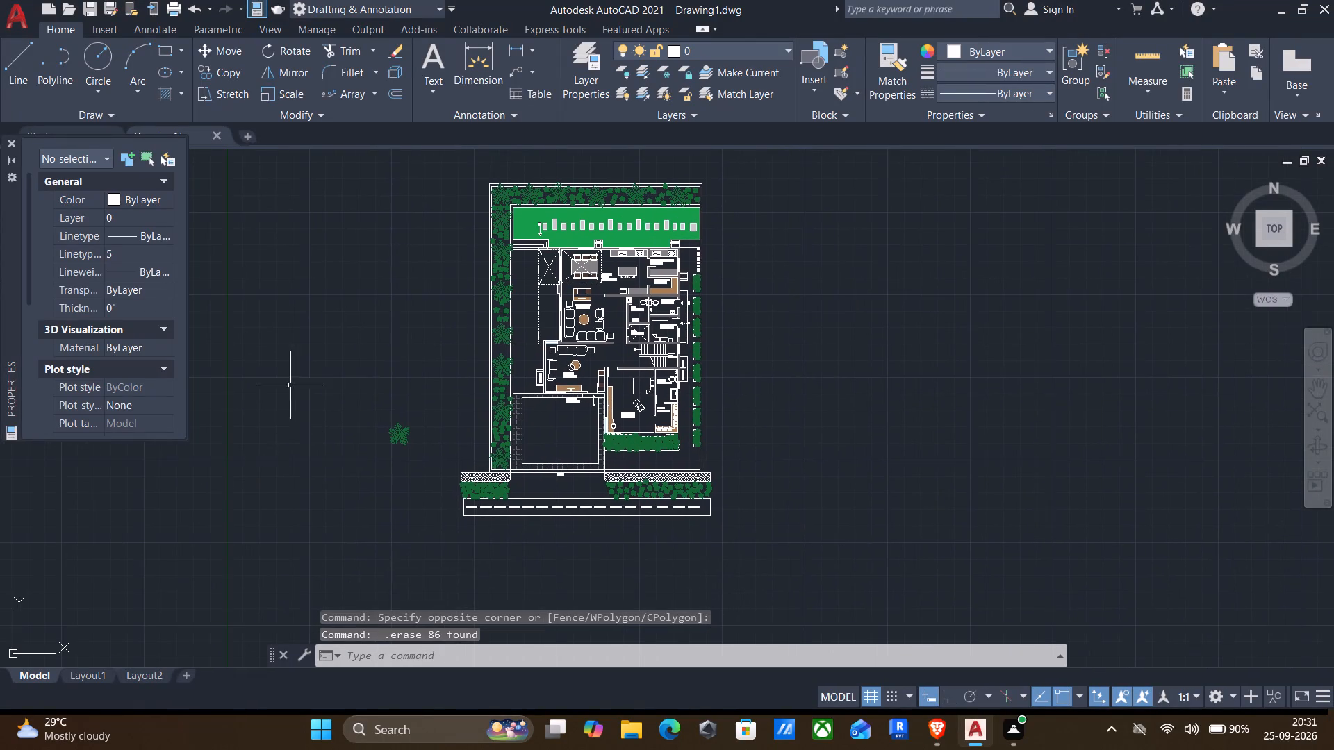
click(290, 370)
click(443, 479)
key(Delete)
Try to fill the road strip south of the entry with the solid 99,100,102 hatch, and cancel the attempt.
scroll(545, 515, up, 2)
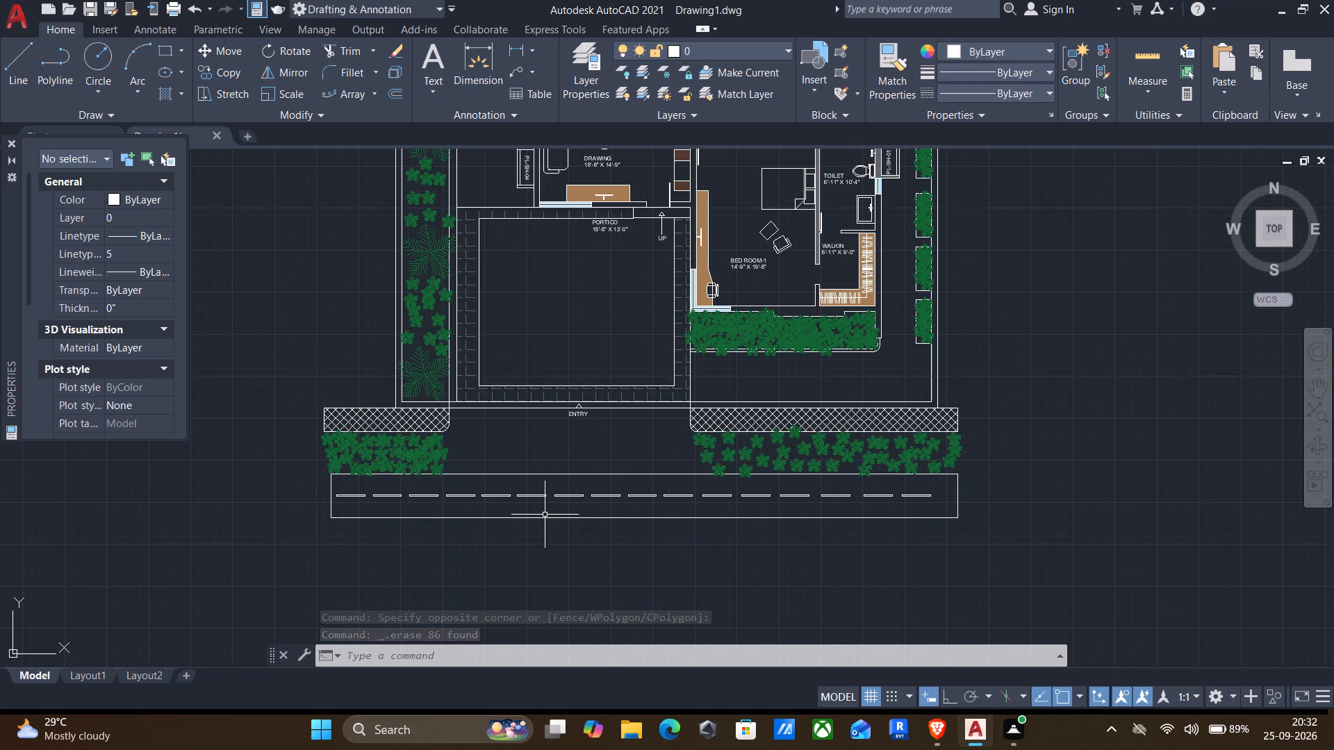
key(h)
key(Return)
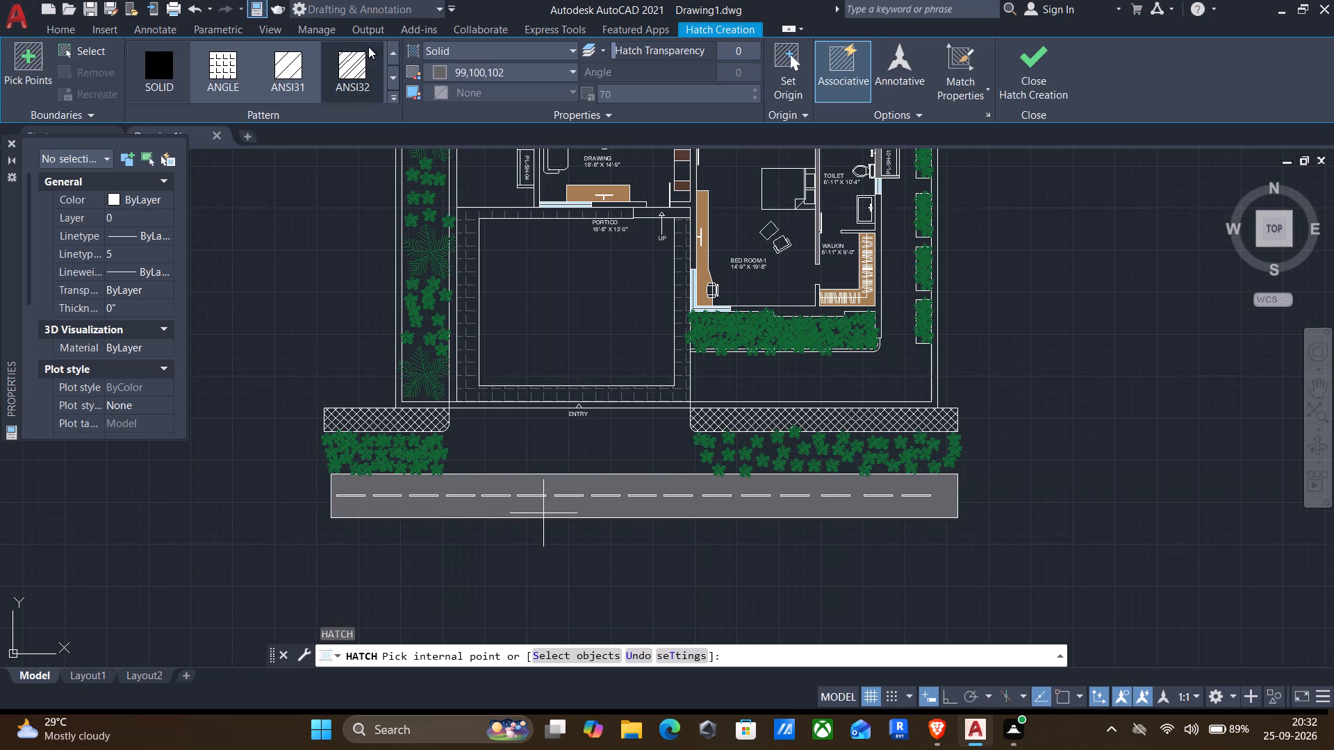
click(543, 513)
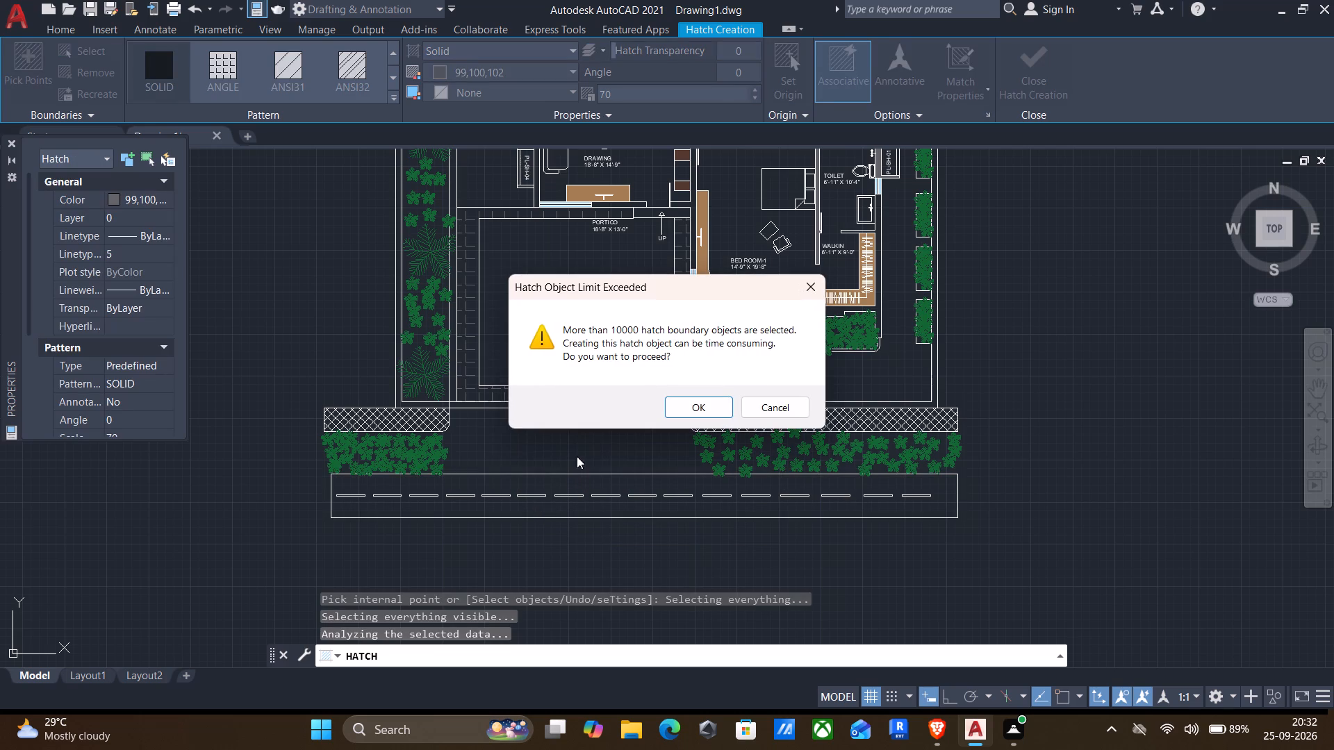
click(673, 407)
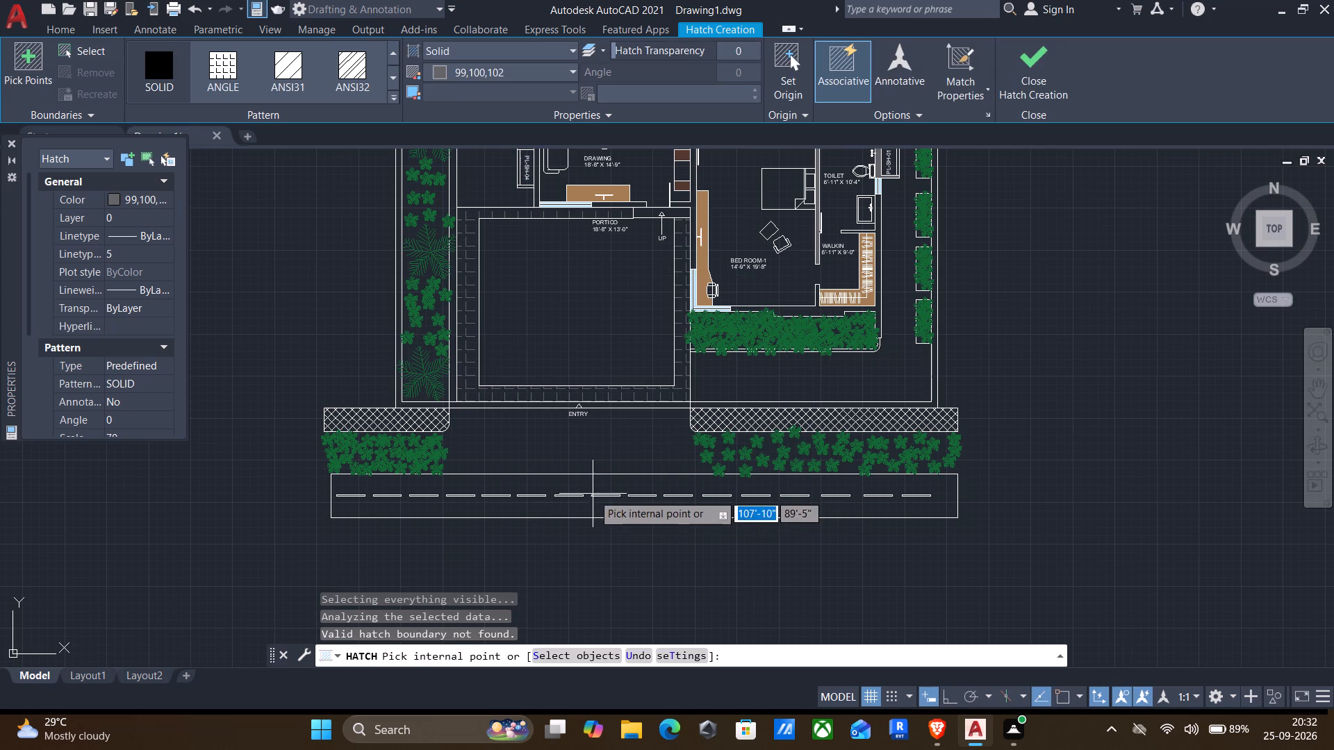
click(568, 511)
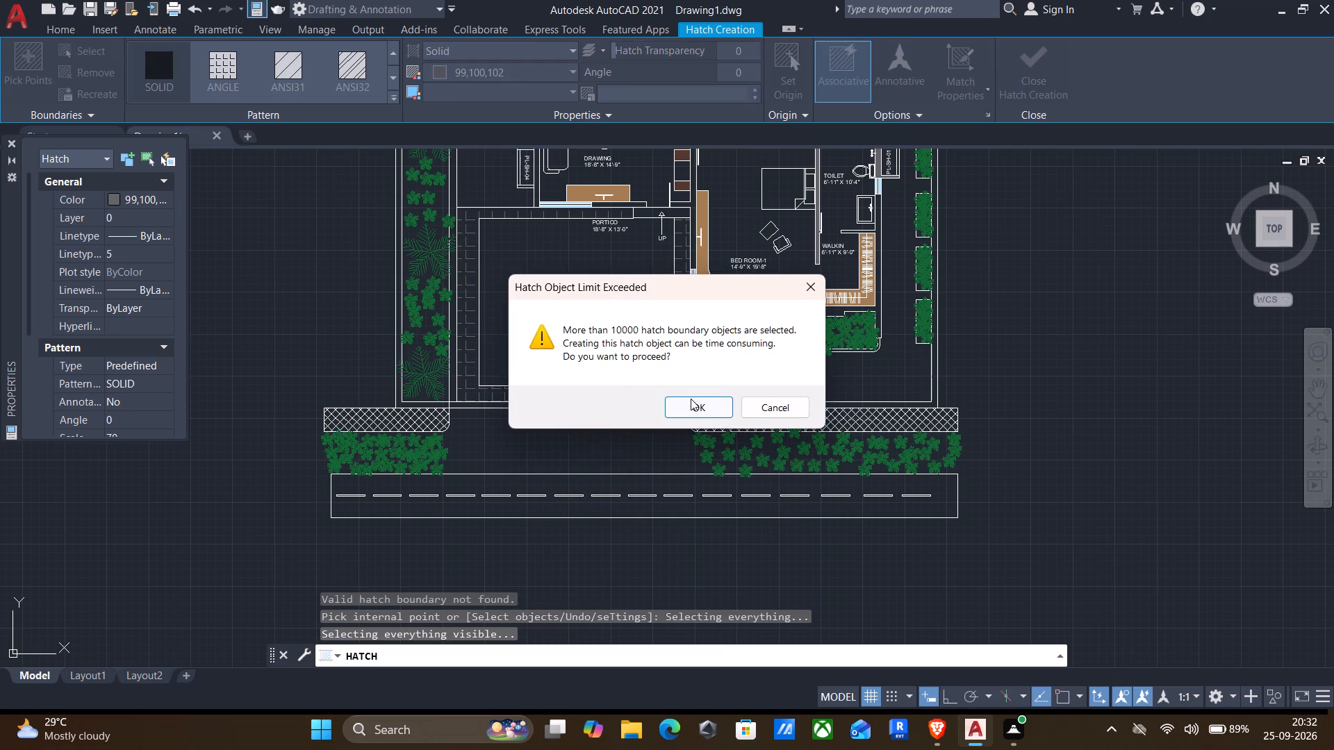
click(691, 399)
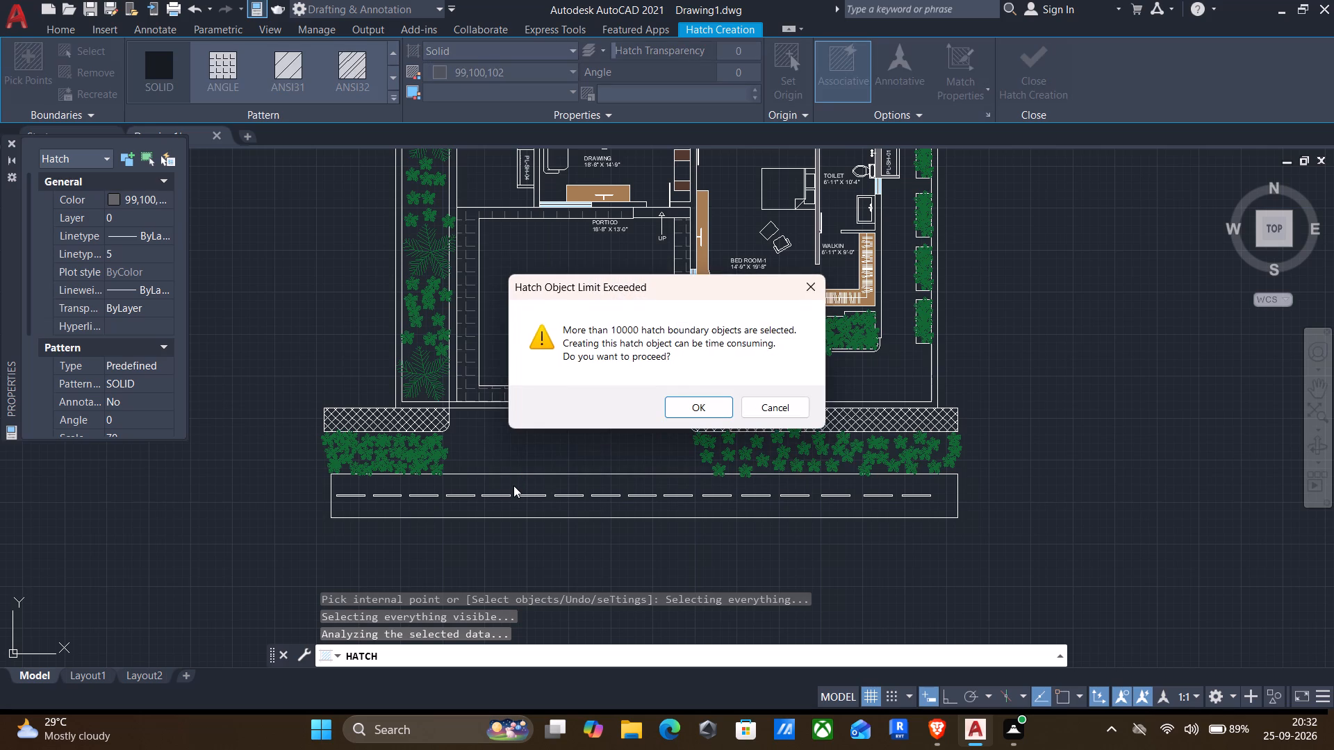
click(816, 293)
Copy the large plant from the western planting bed, beside the Living Room, into the empty space west of the plot.
scroll(646, 450, down, 2)
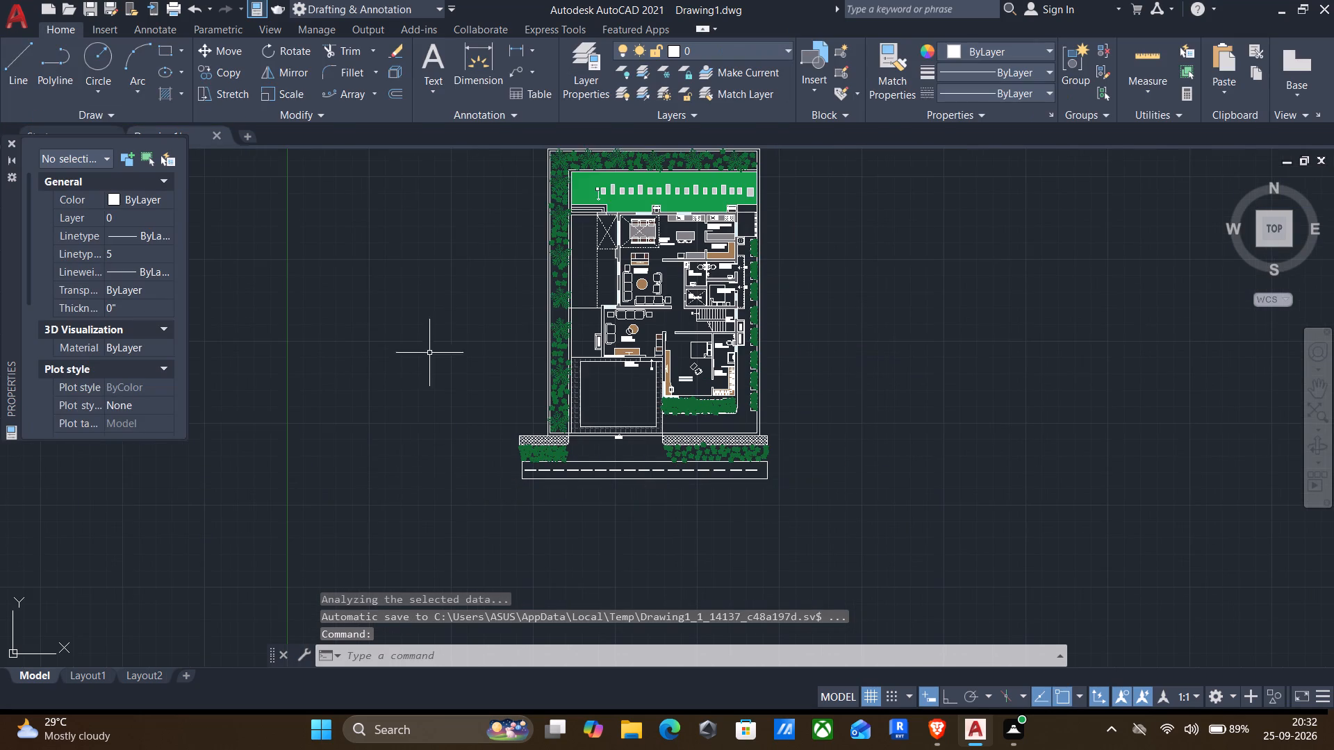
middle_drag(431, 349, 520, 482)
scroll(546, 435, up, 2)
middle_drag(546, 434, 315, 387)
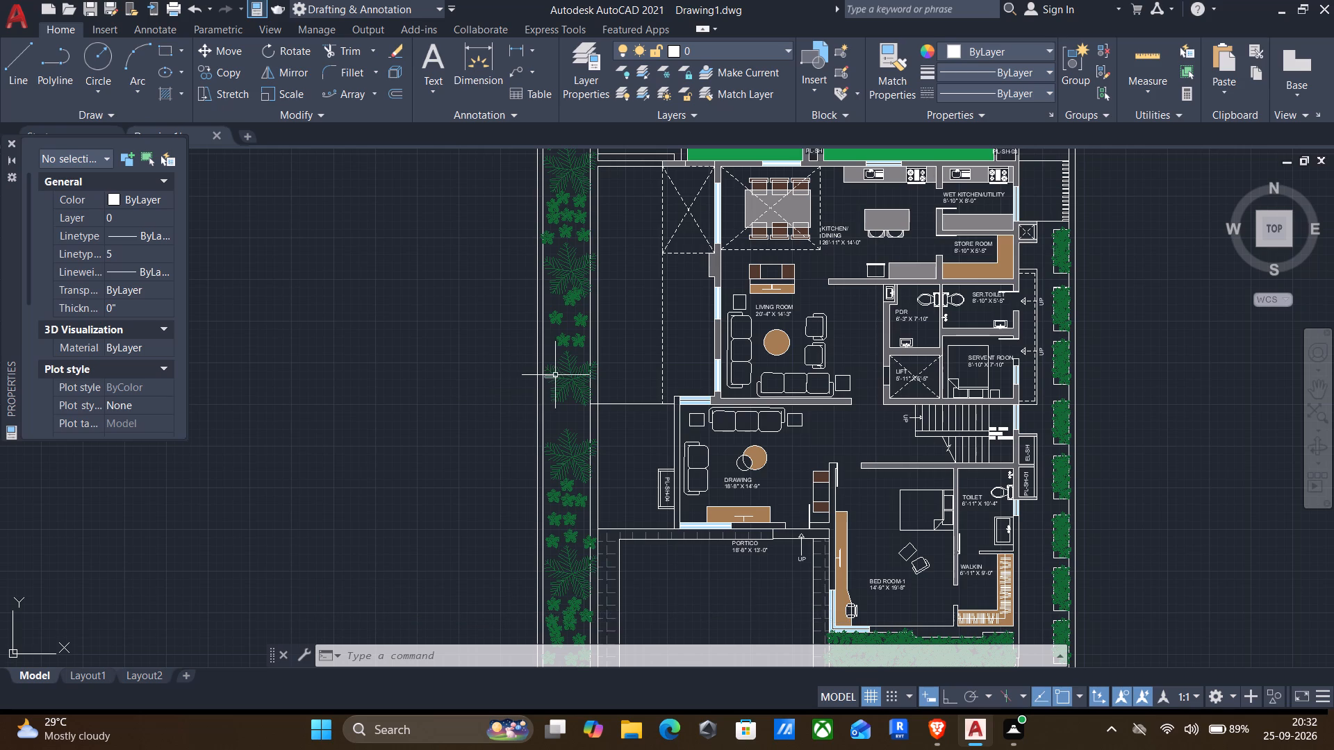
scroll(511, 344, up, 2)
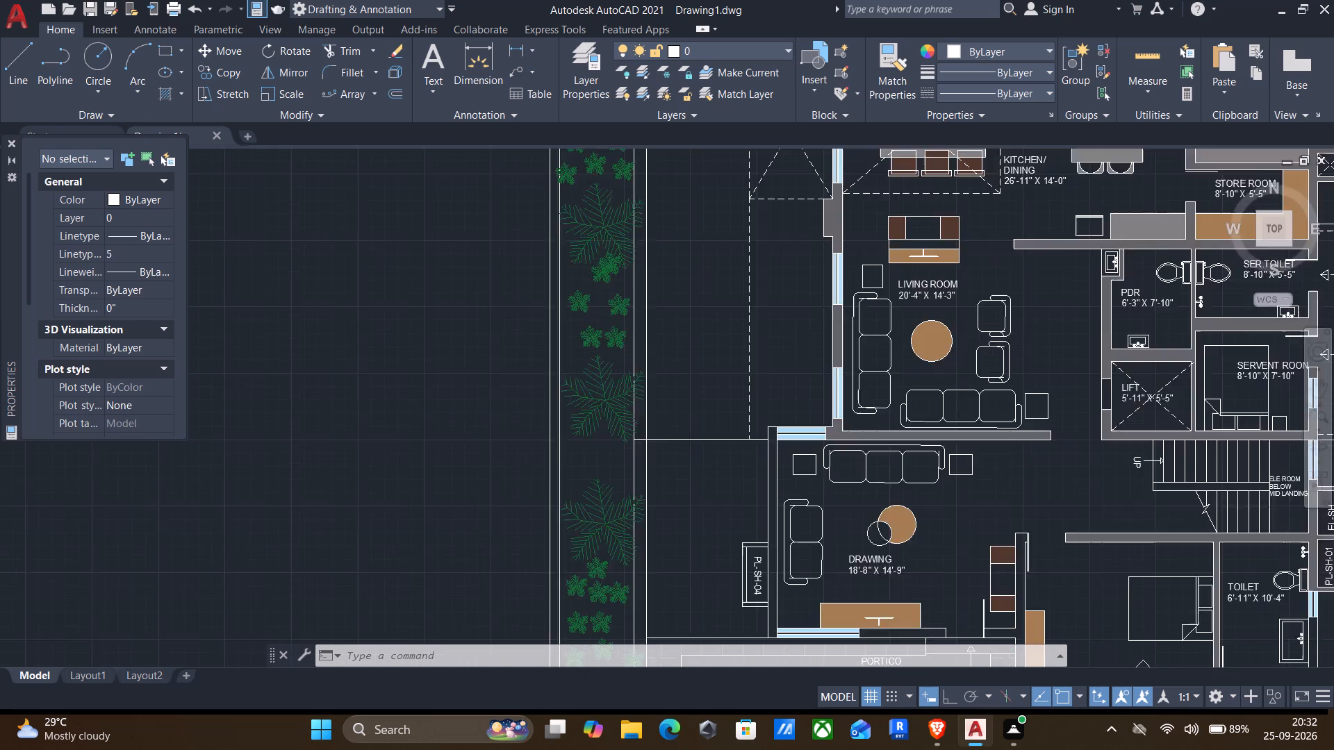
click(536, 341)
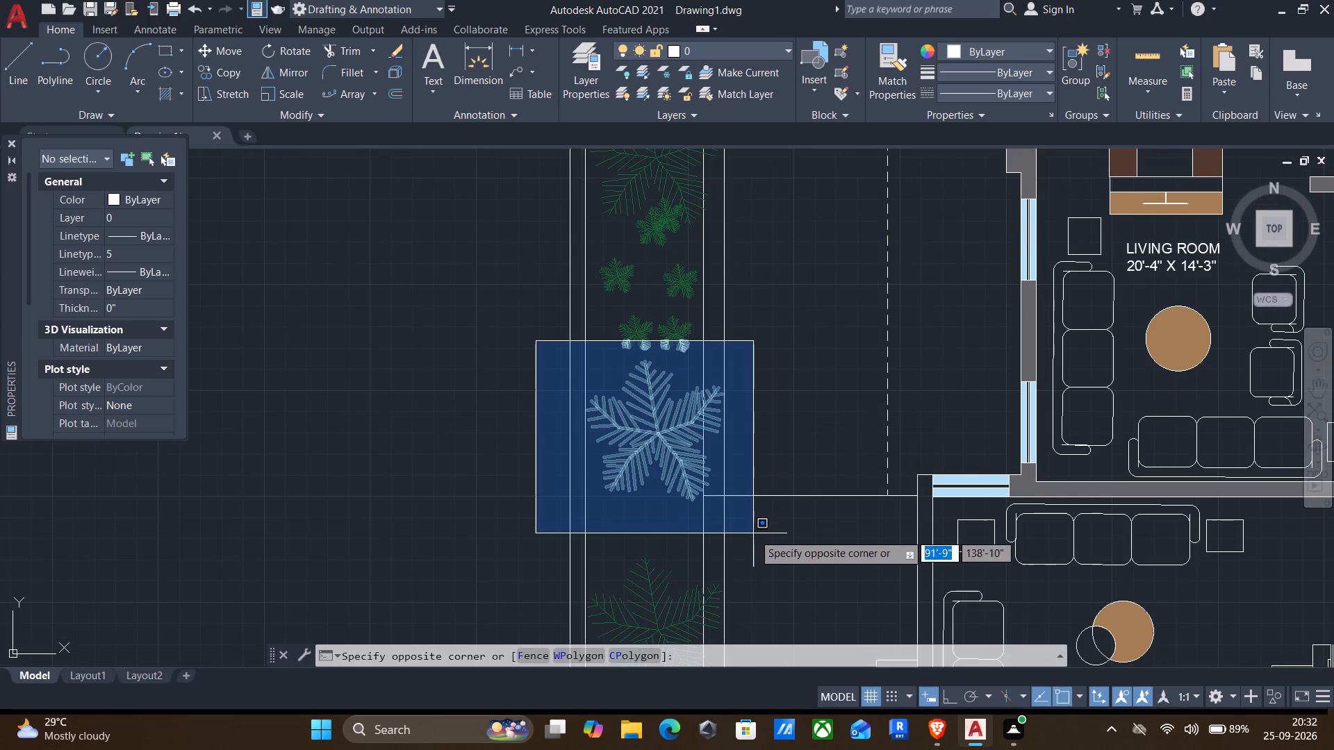
click(753, 533)
text(CO)
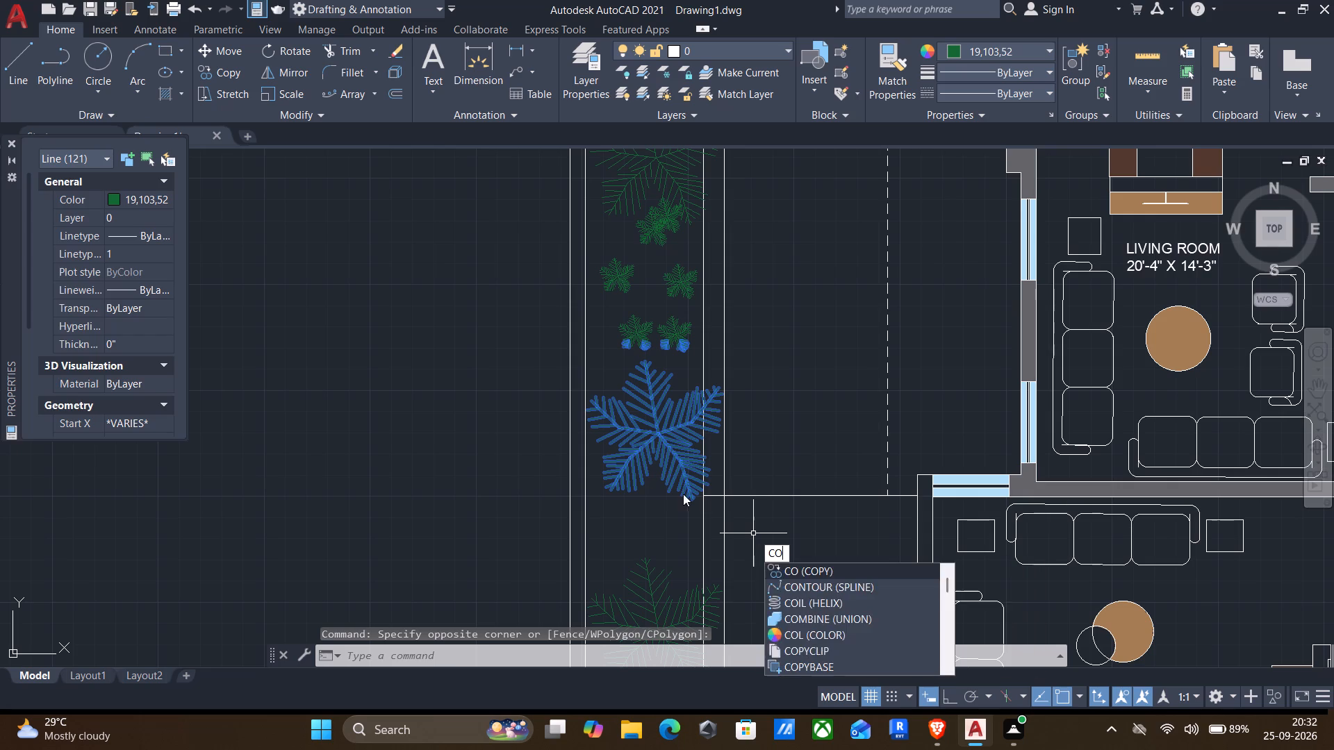
key(Return)
click(654, 425)
middle_drag(470, 492, 551, 359)
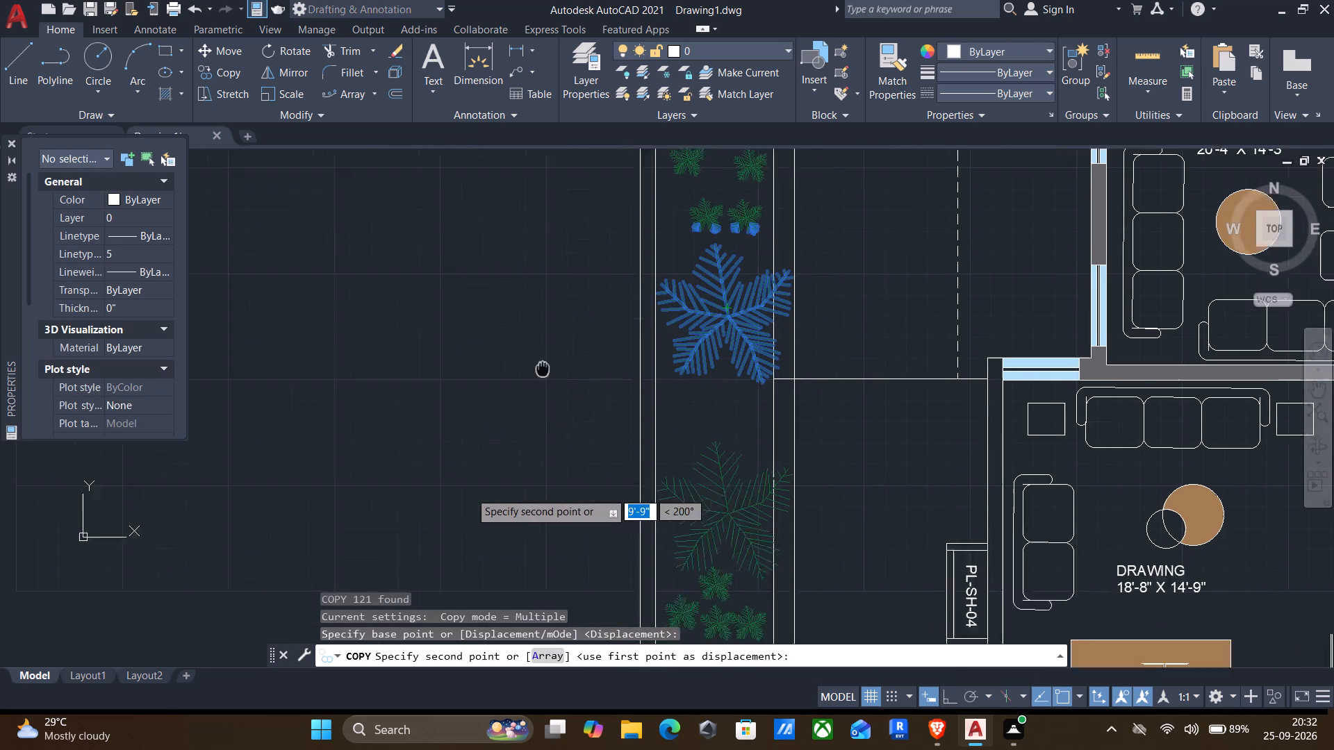
middle_drag(551, 359, 611, 293)
click(420, 397)
key(Escape)
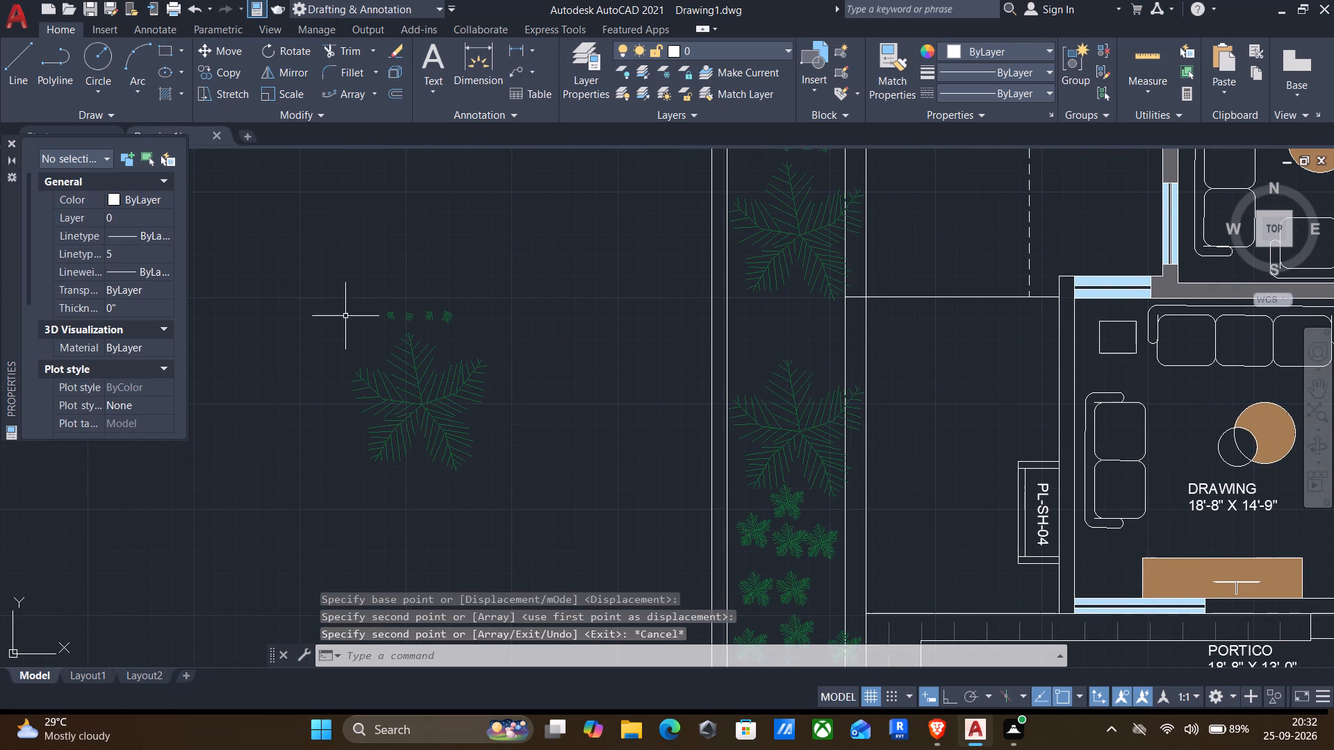
Erase the small plant fragments copied along above the large plant.
click(336, 297)
click(507, 326)
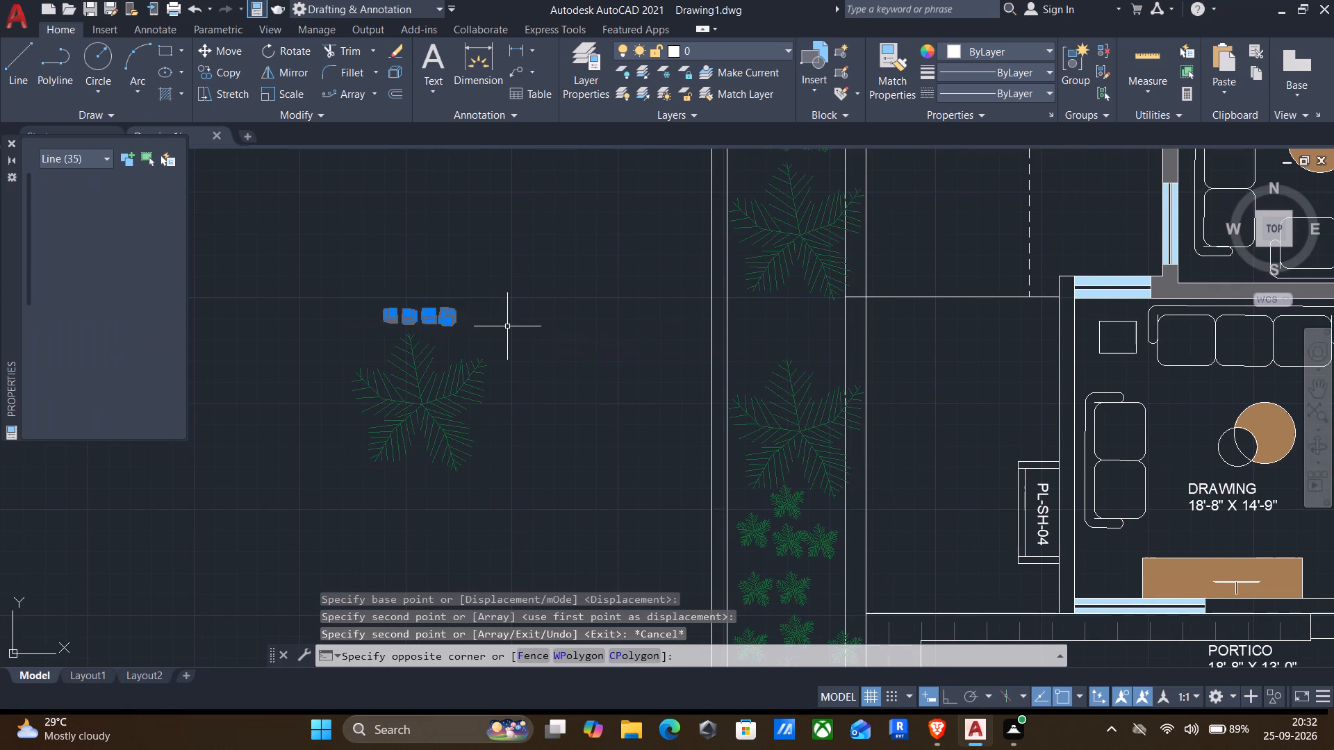
key(Delete)
Scale the copied large plant up slightly about its centre.
click(263, 317)
click(579, 526)
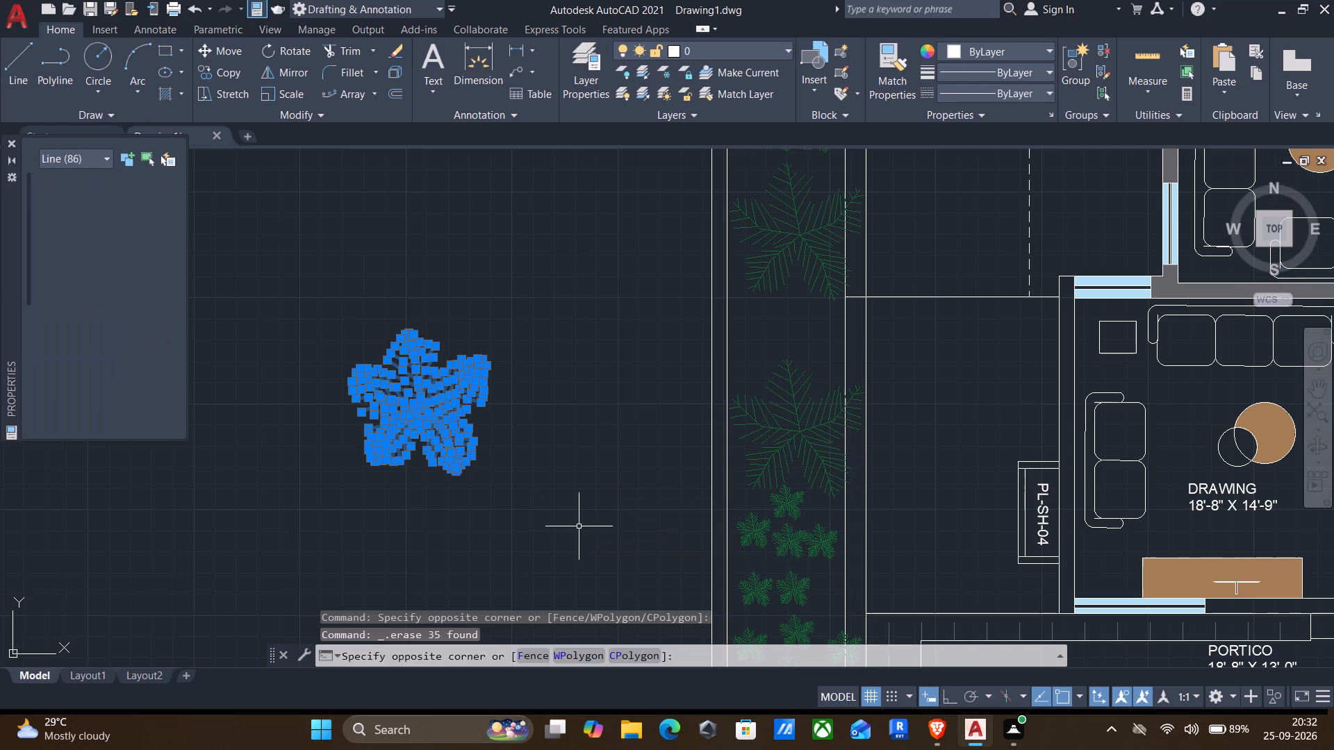
key(s)
key(c)
key(Return)
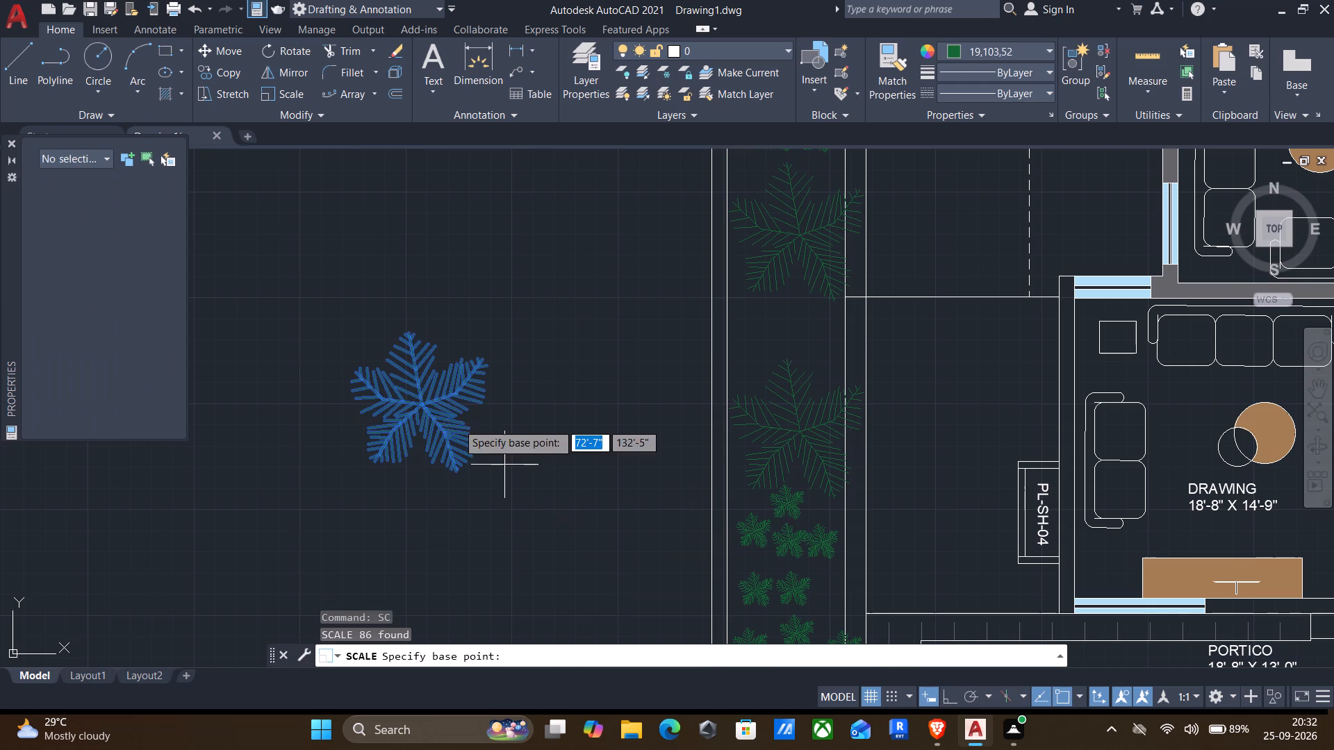
click(421, 403)
scroll(434, 435, down, 1)
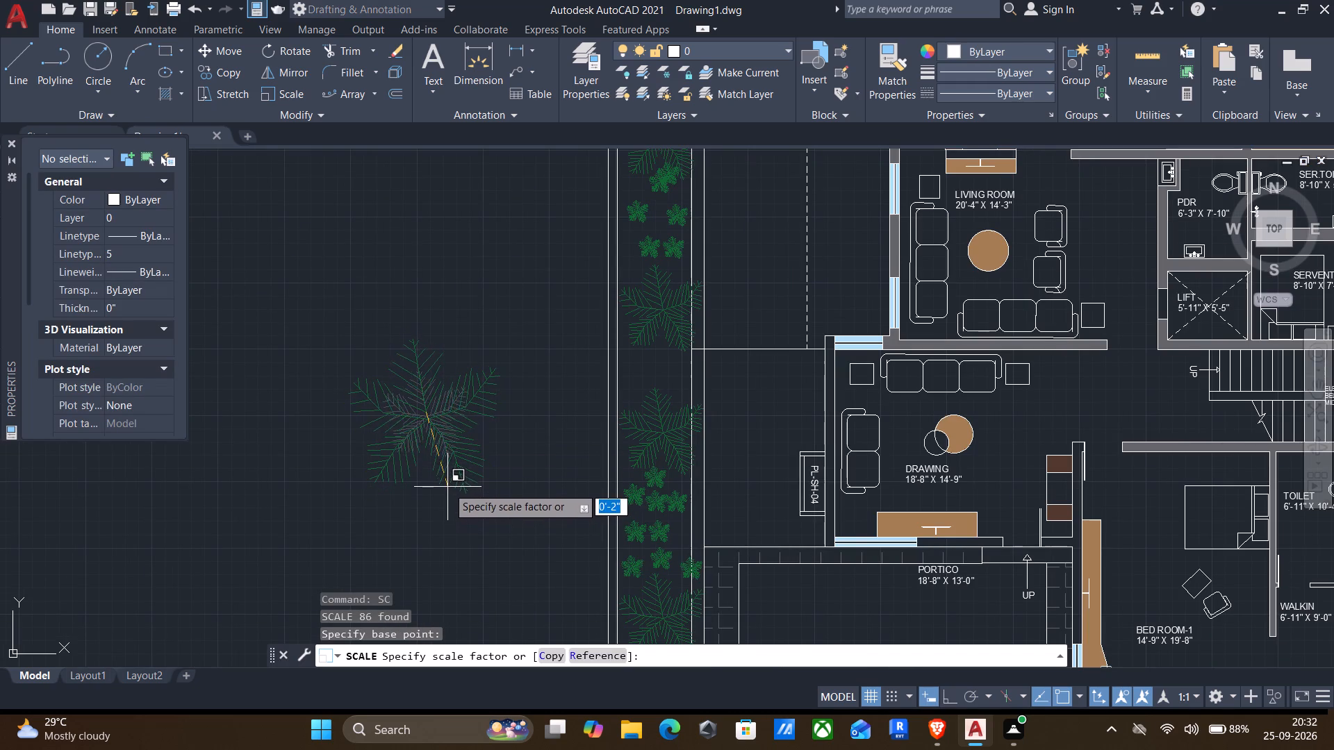
click(447, 487)
Copy the enlarged plant twice into the deck area, beside the Living Room and beside the Kitchen/Dining.
click(304, 317)
click(584, 556)
text(CO)
key(Return)
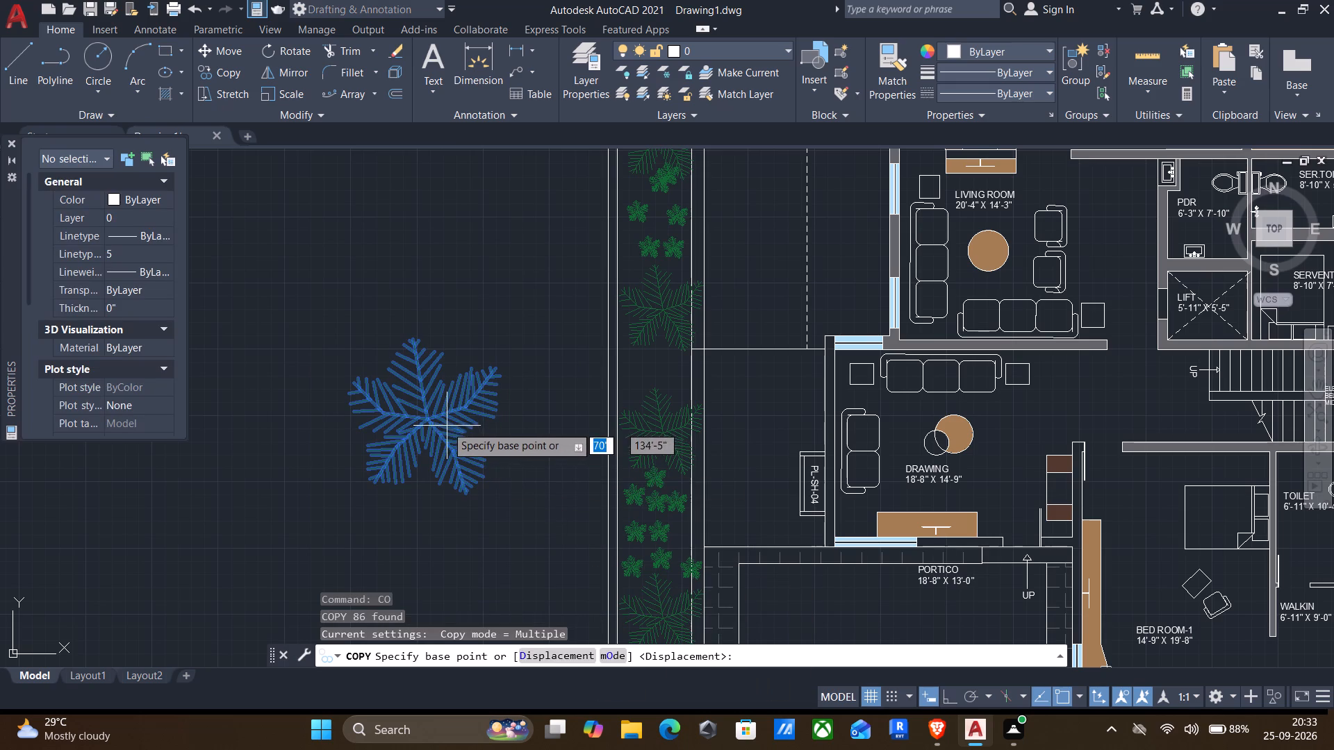
click(432, 418)
middle_drag(456, 413, 444, 564)
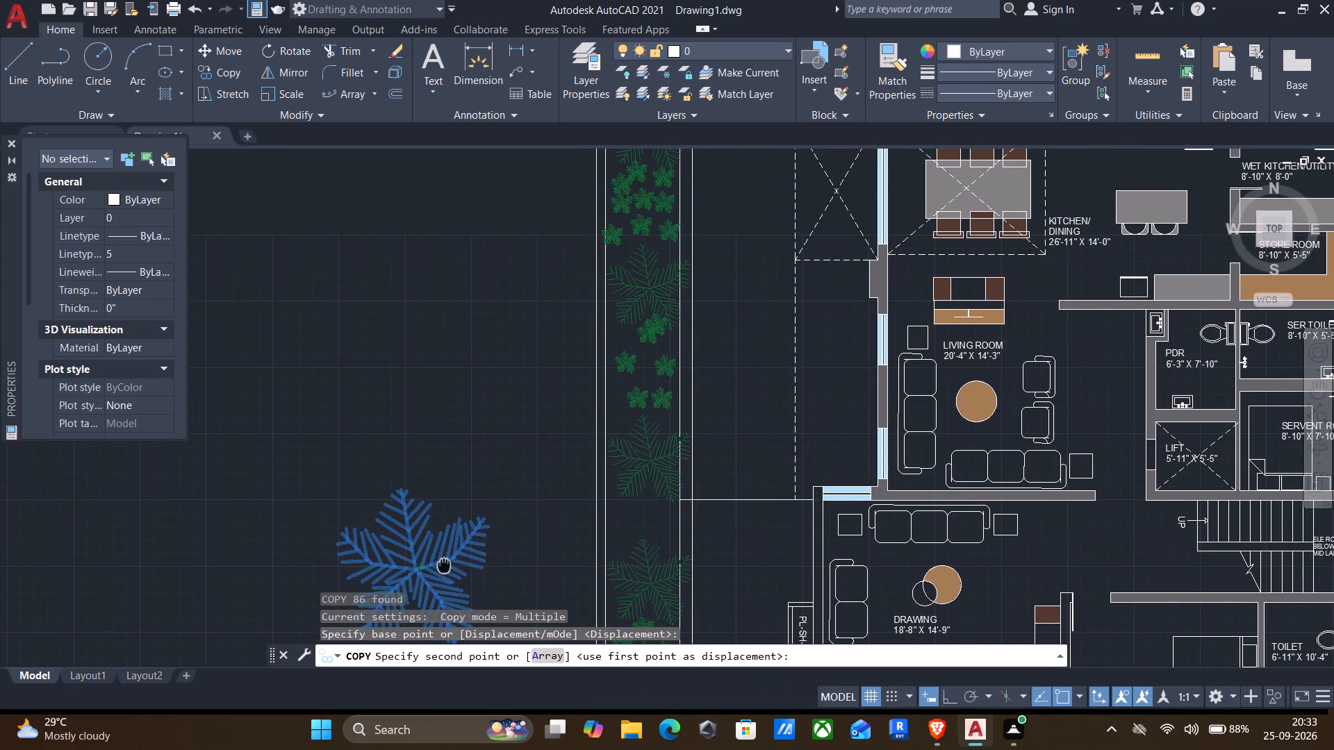
click(756, 385)
middle_drag(751, 380, 736, 499)
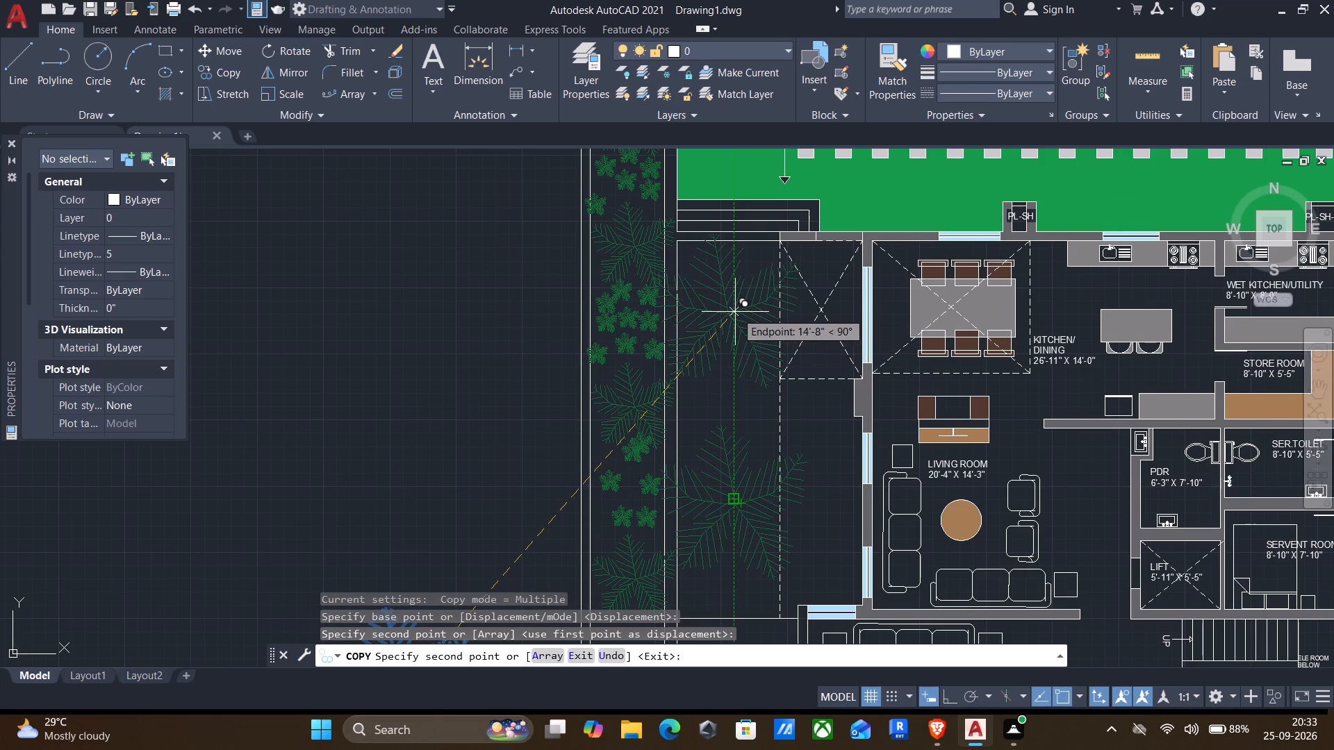
click(736, 312)
key(Return)
Copy the Kitchen/Dining room label into the deck area west of the Living Room.
scroll(732, 410, down, 1)
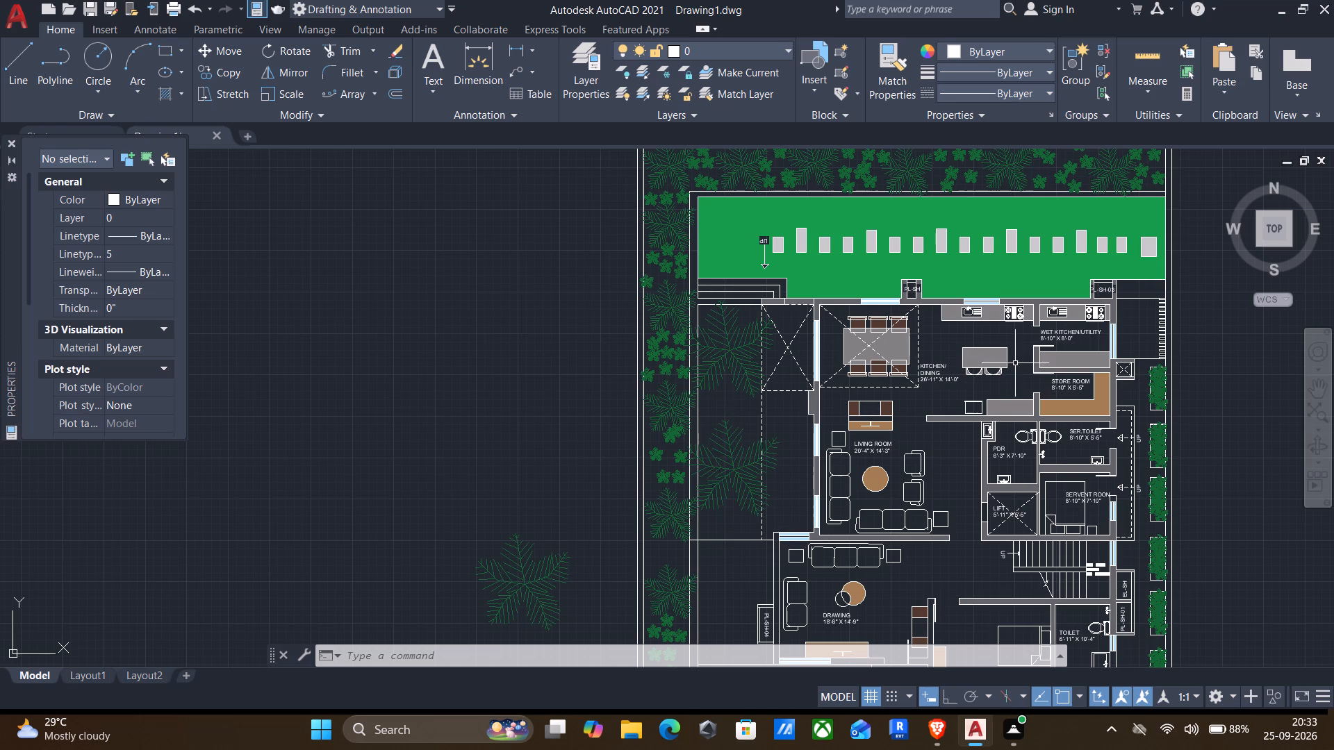
click(937, 367)
text(CO)
key(Return)
click(933, 371)
scroll(759, 412, up, 3)
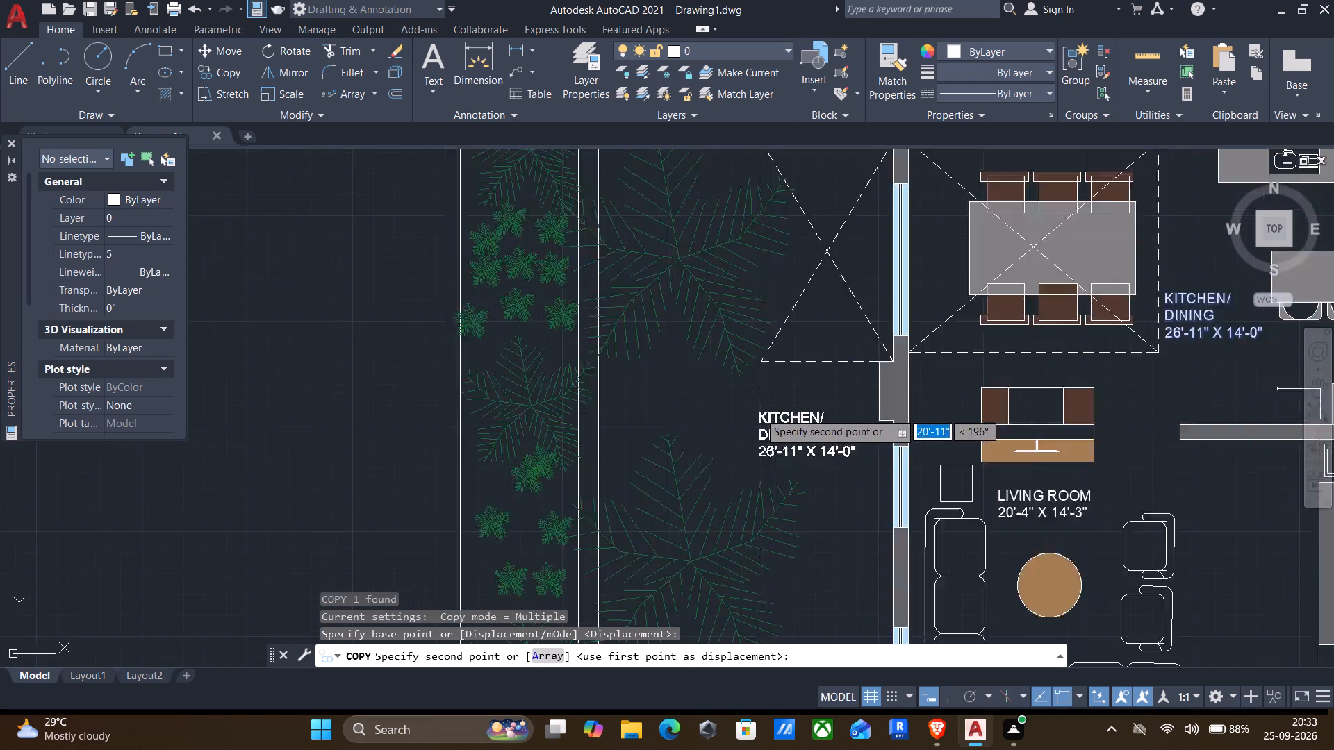
click(727, 390)
key(Escape)
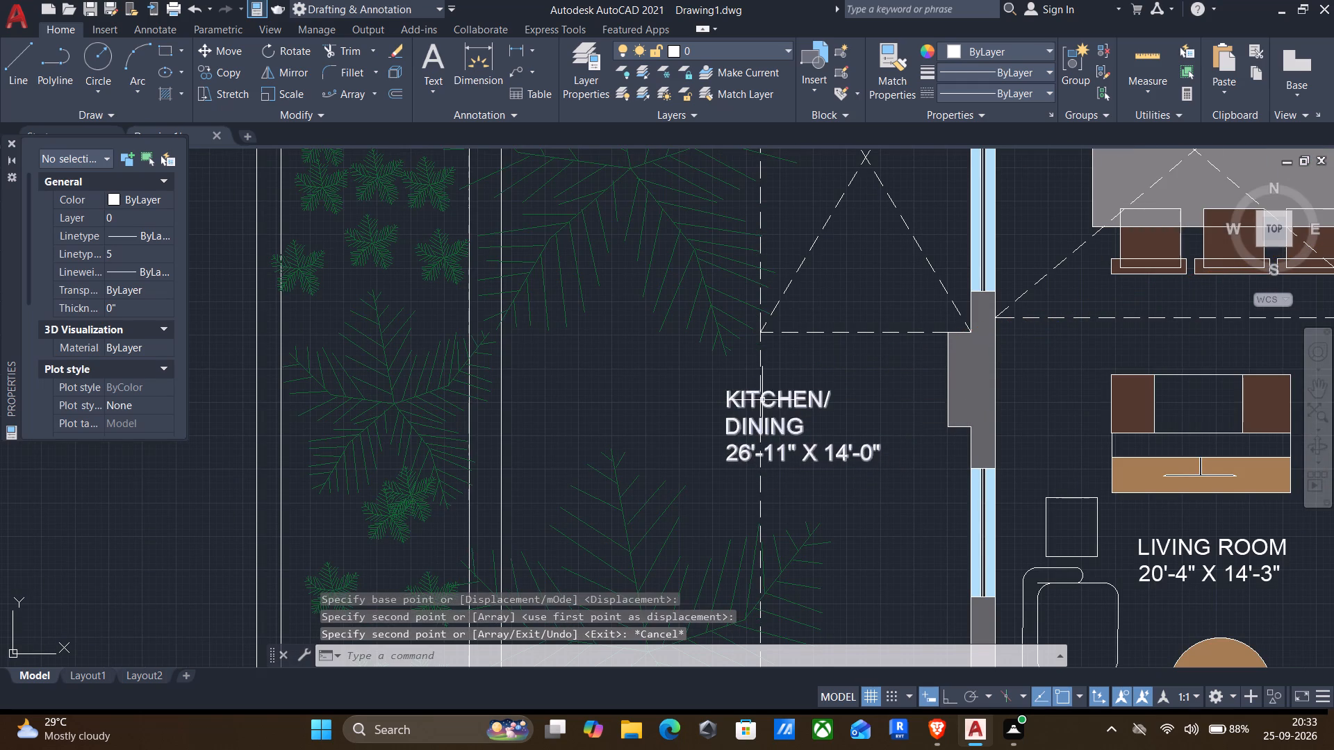
Change the copied label's text to DECK with the dimensions 14'-7" X 28'-8" on the second line.
double_click(763, 394)
drag(821, 425, 411, 369)
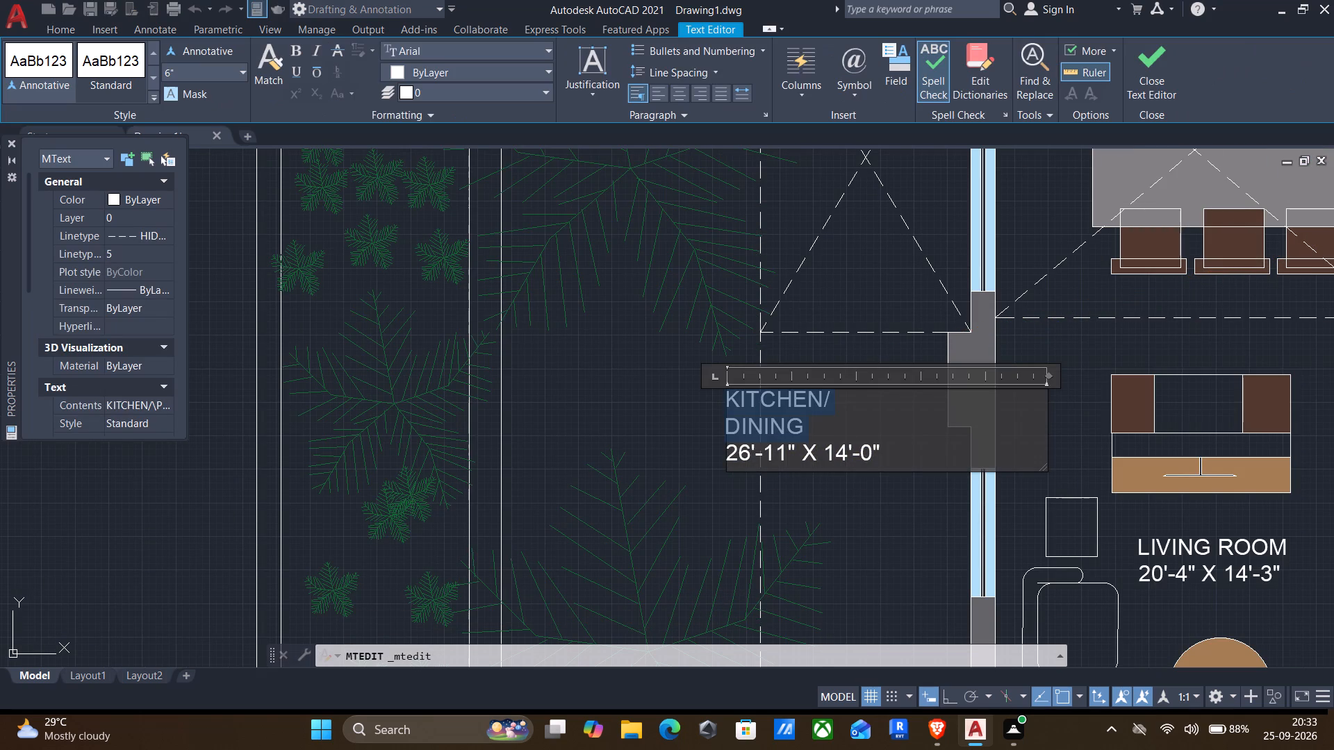
drag(411, 369, 409, 368)
text(DECK)
key(Return)
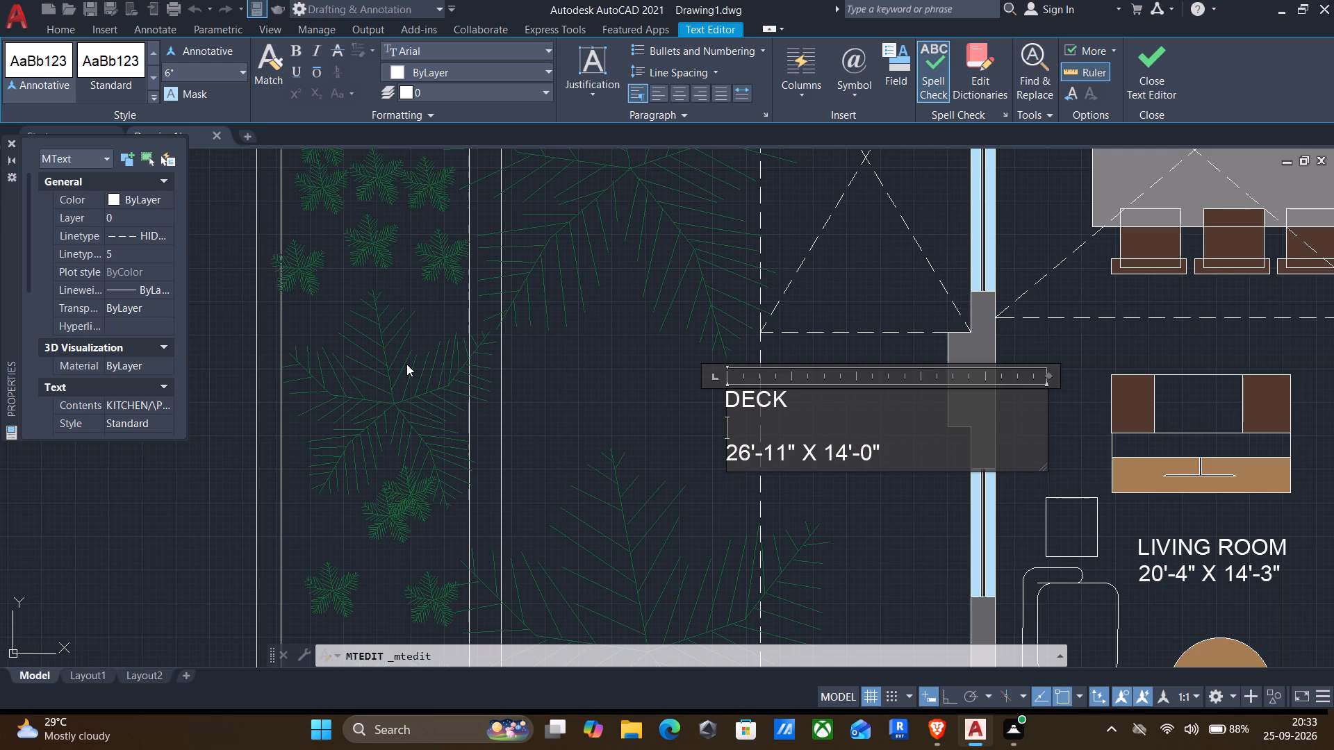
text(14'-7" X 28'-)
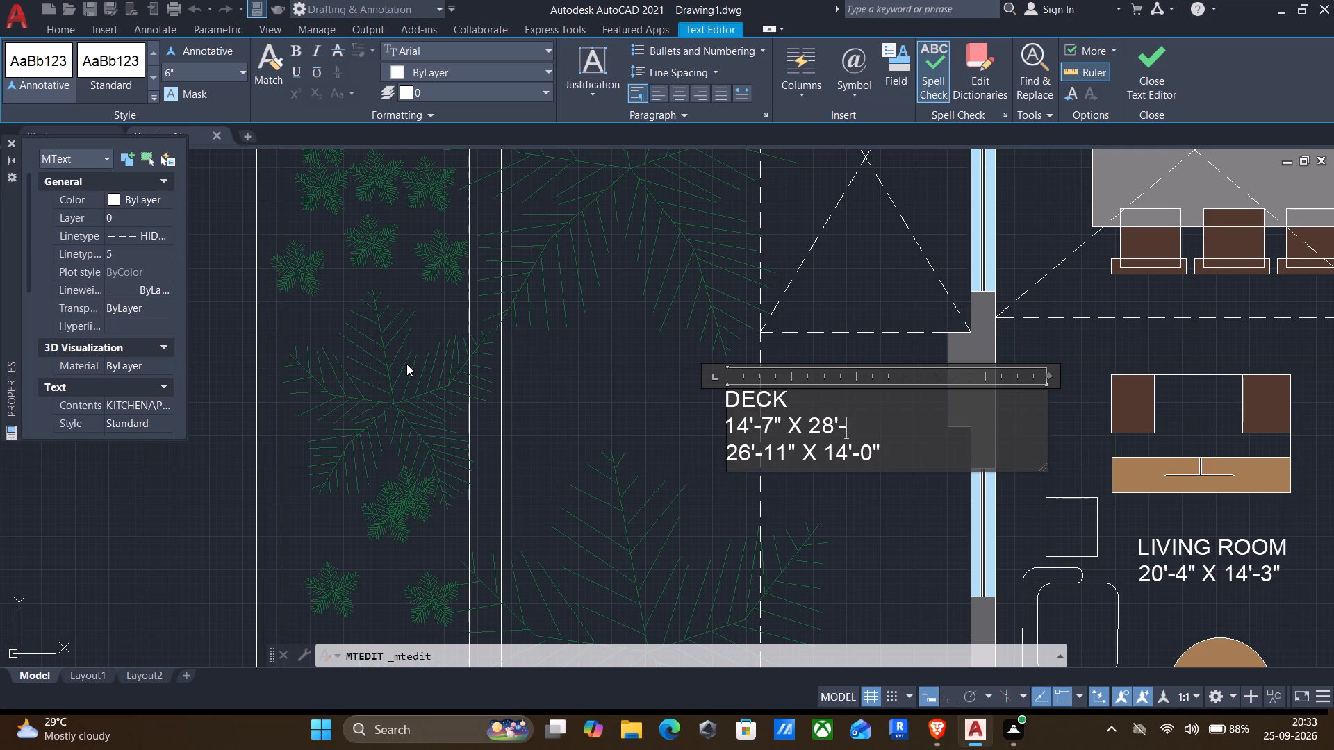
text(8")
drag(894, 456, 607, 490)
key(BackSpace)
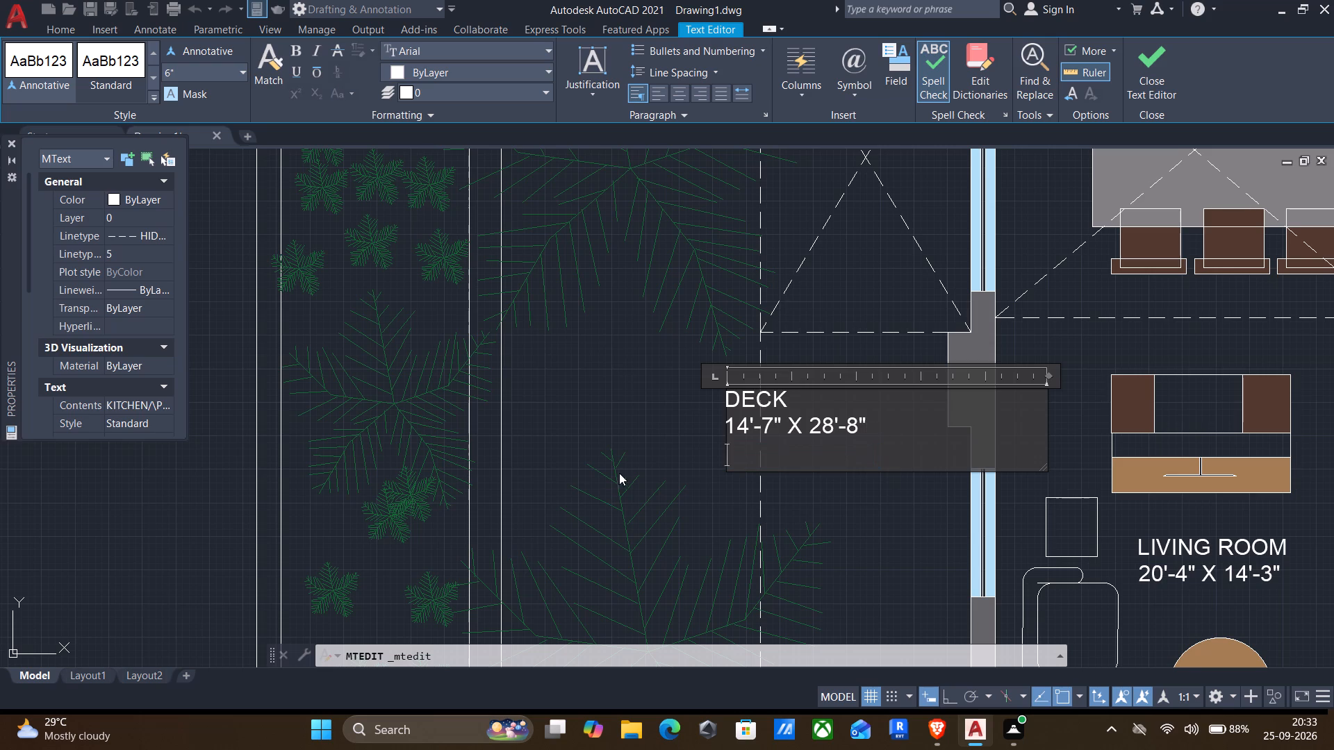
click(661, 422)
Erase the spare enlarged plant in the empty space west of the plot.
scroll(660, 422, down, 1)
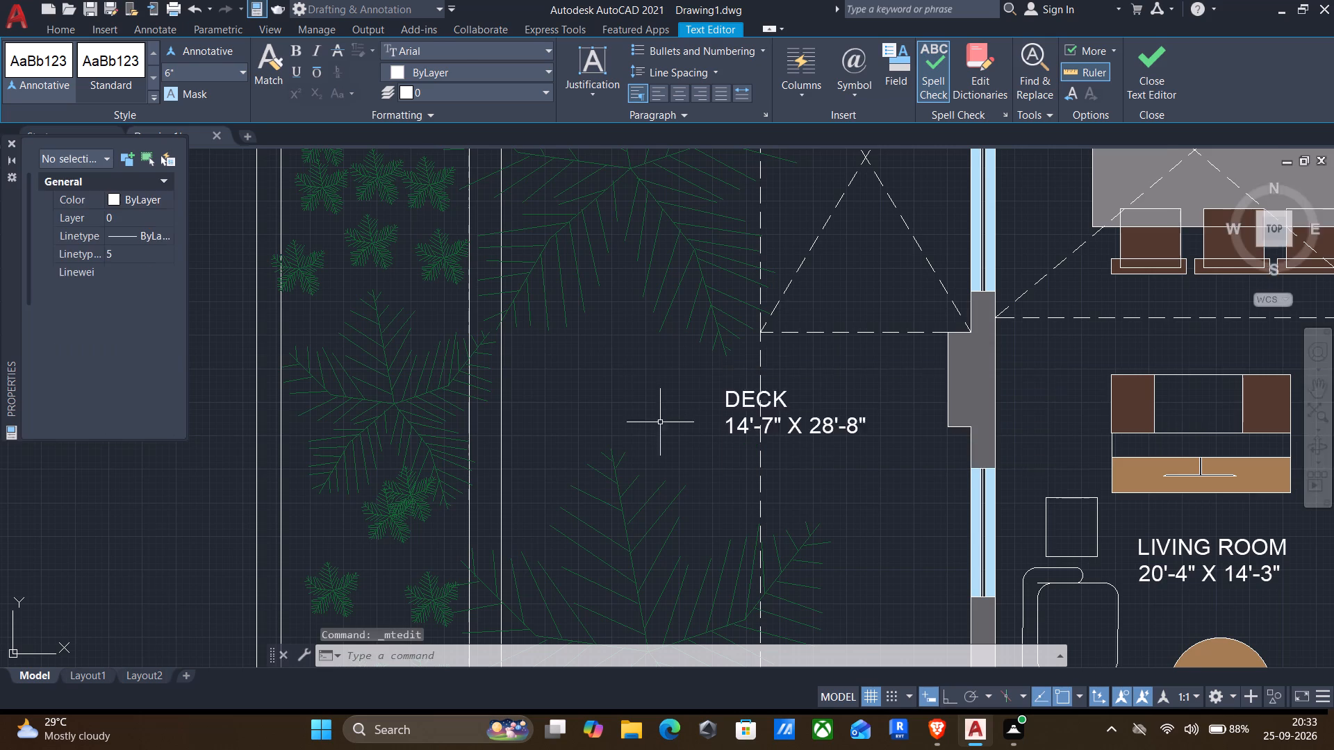
scroll(752, 415, down, 2)
middle_drag(751, 453, 504, 303)
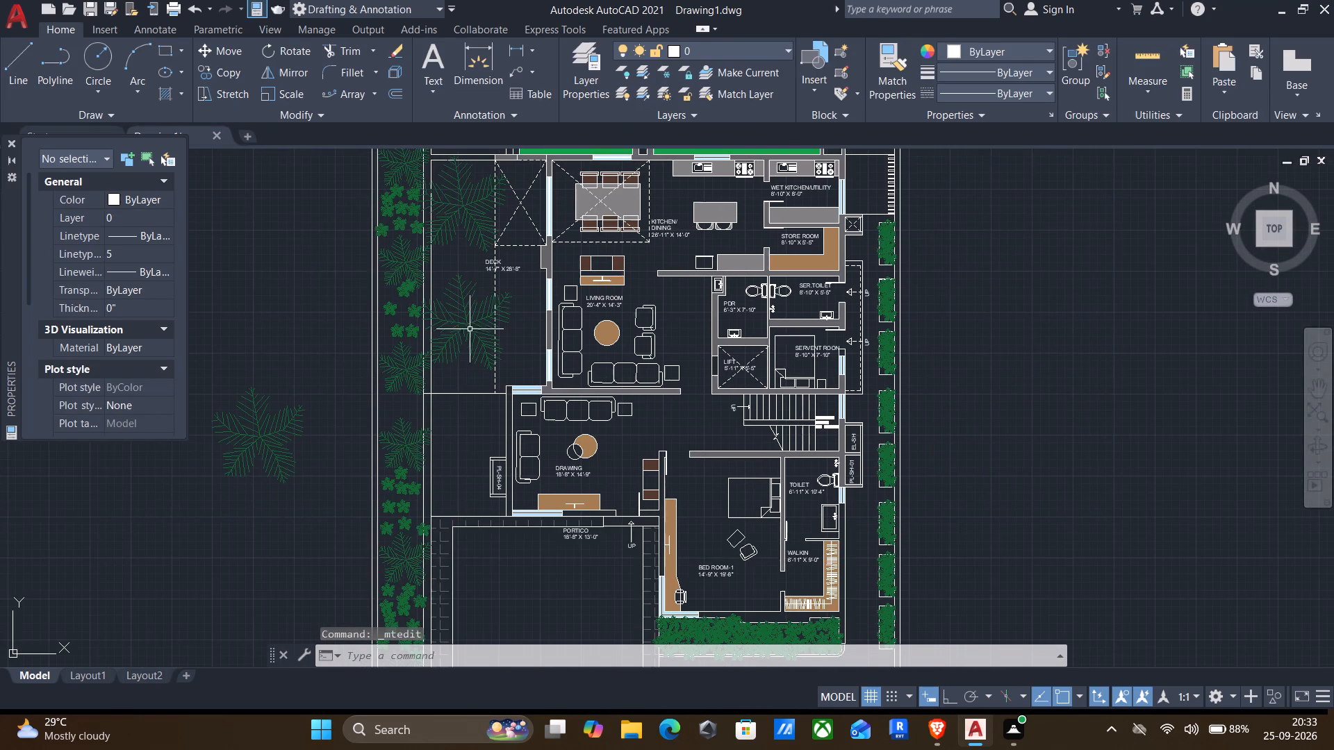
middle_drag(468, 410, 572, 351)
click(194, 298)
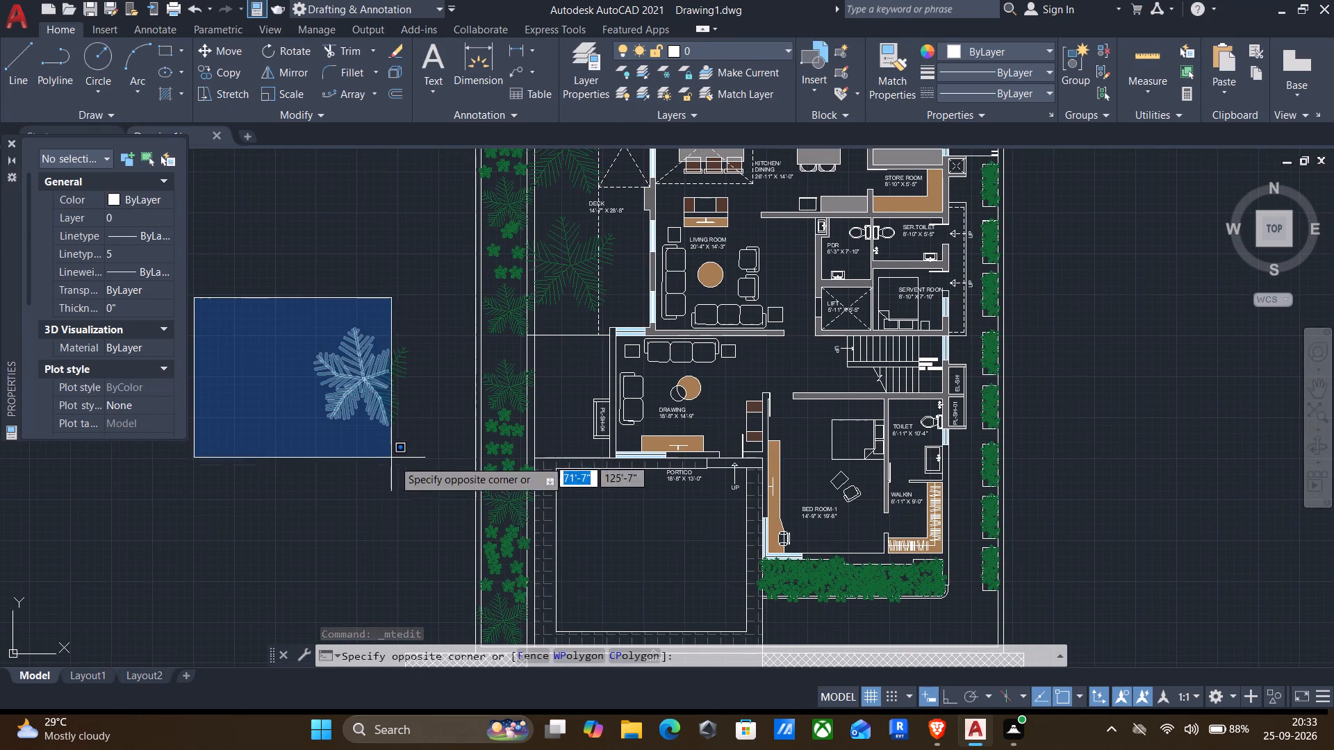
click(431, 487)
key(Delete)
Set up the plot with DWG To PDF.pc3 and a window around the whole site plan, and apply it to the layout.
scroll(433, 490, down, 2)
middle_drag(434, 491, 534, 367)
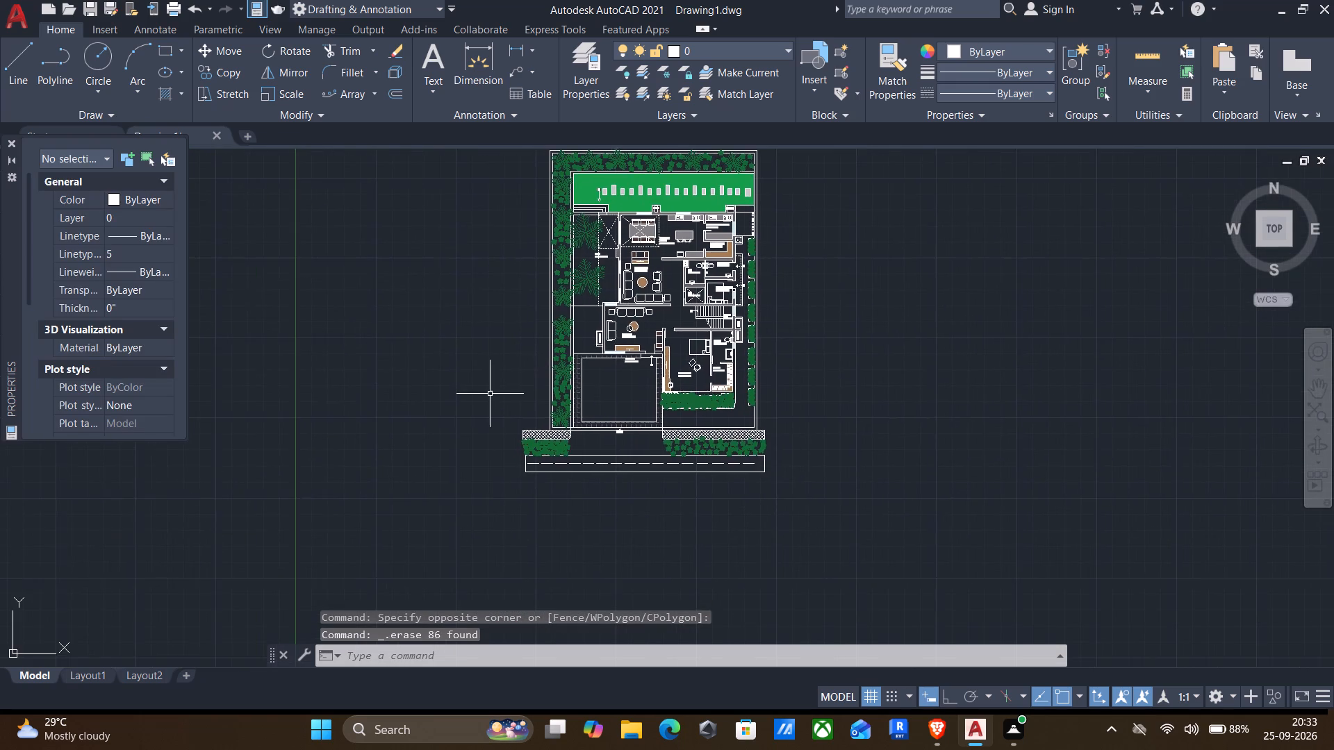
middle_drag(488, 398, 464, 476)
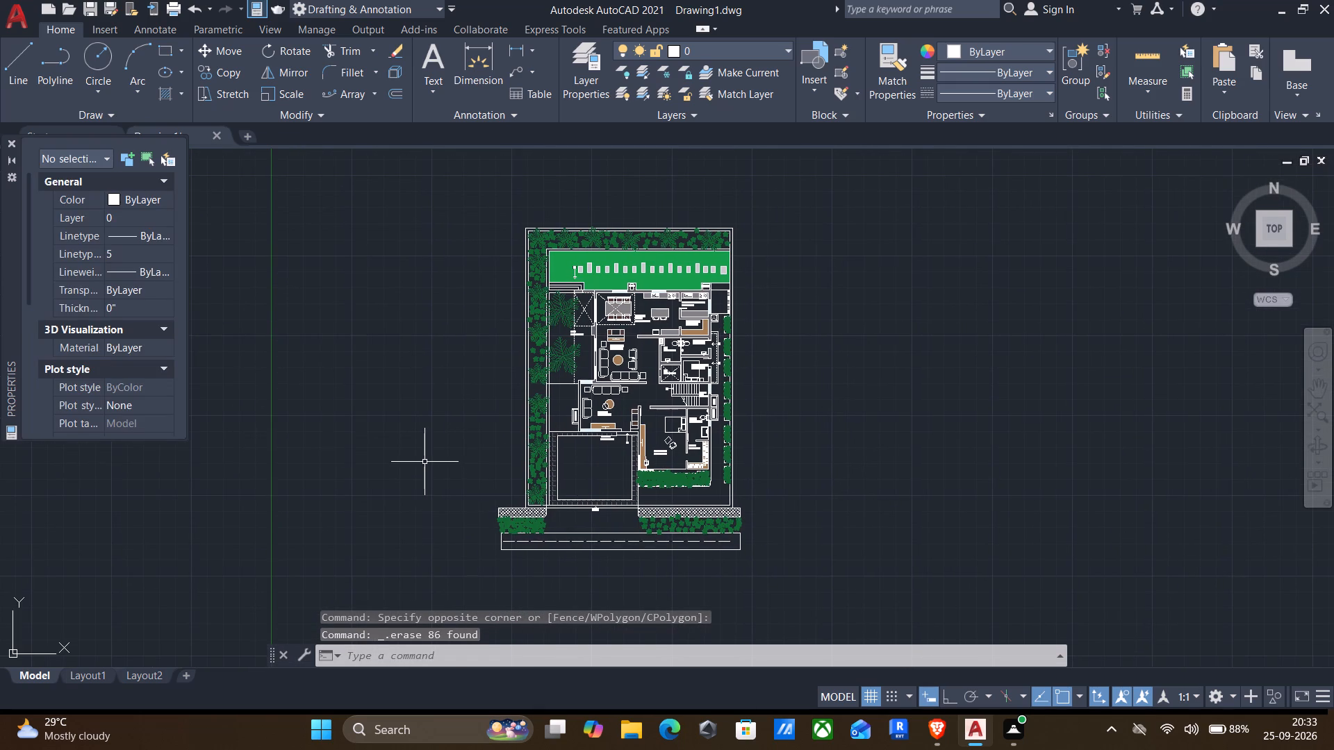
key(ctrl+p)
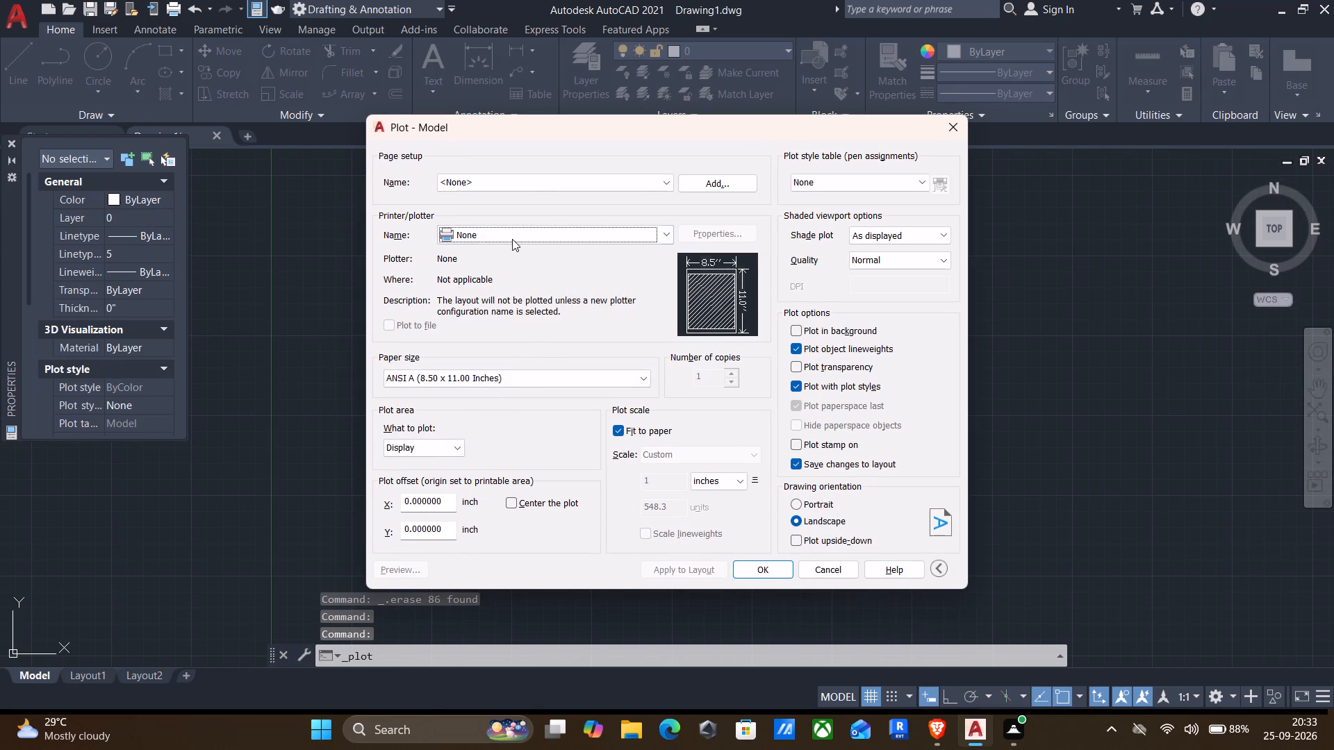
click(512, 239)
click(483, 406)
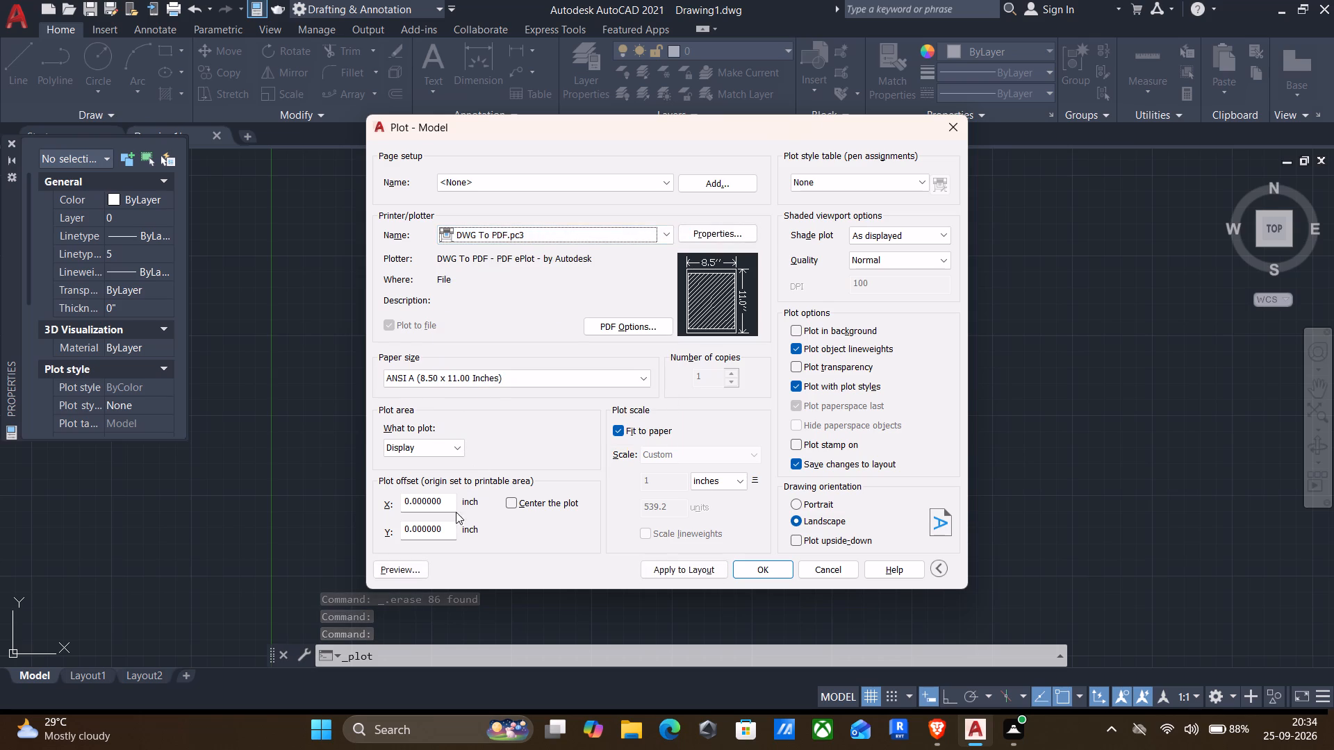
click(431, 449)
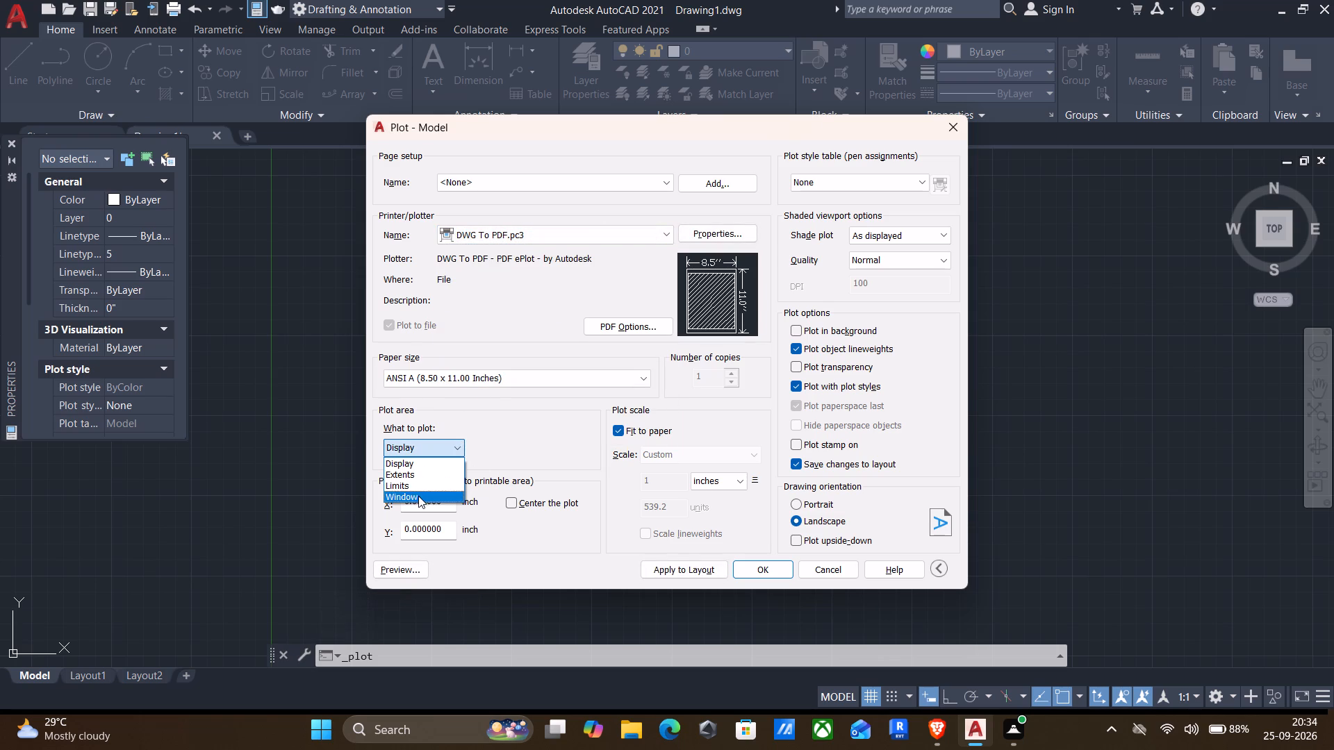
click(418, 496)
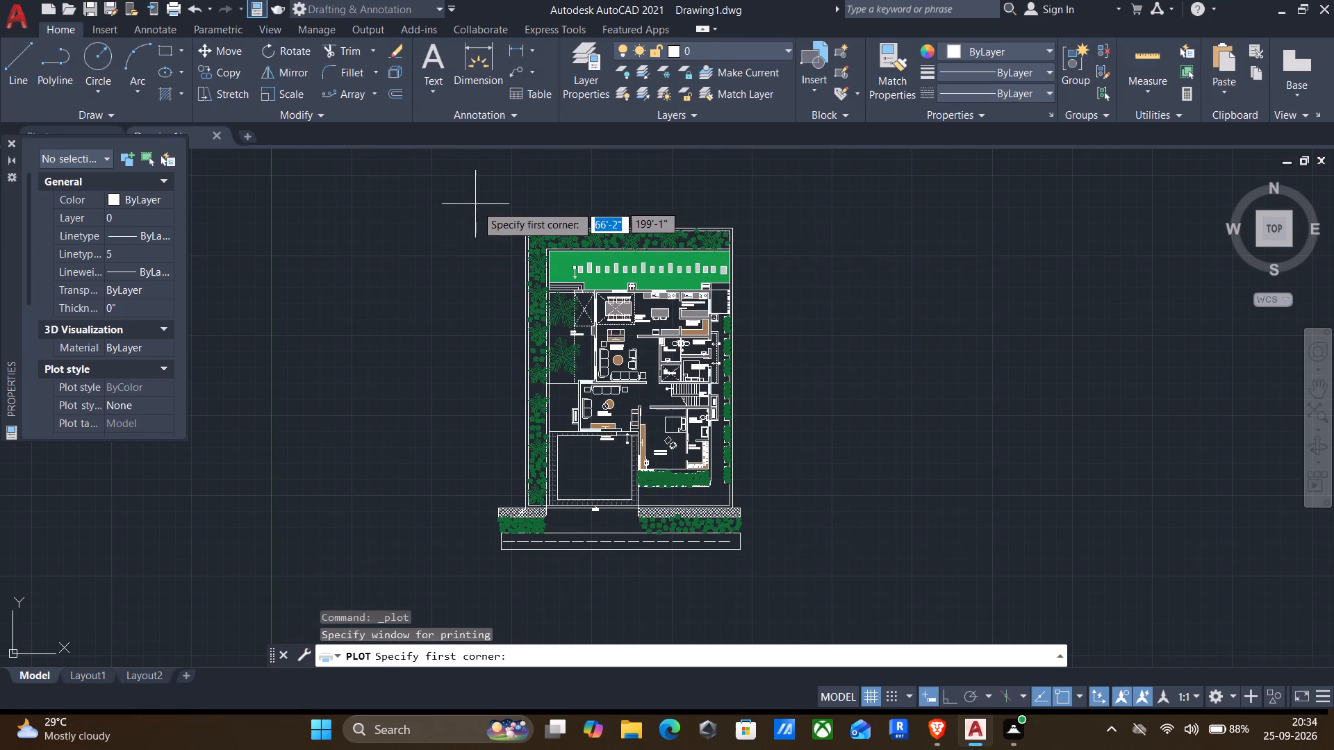
click(468, 201)
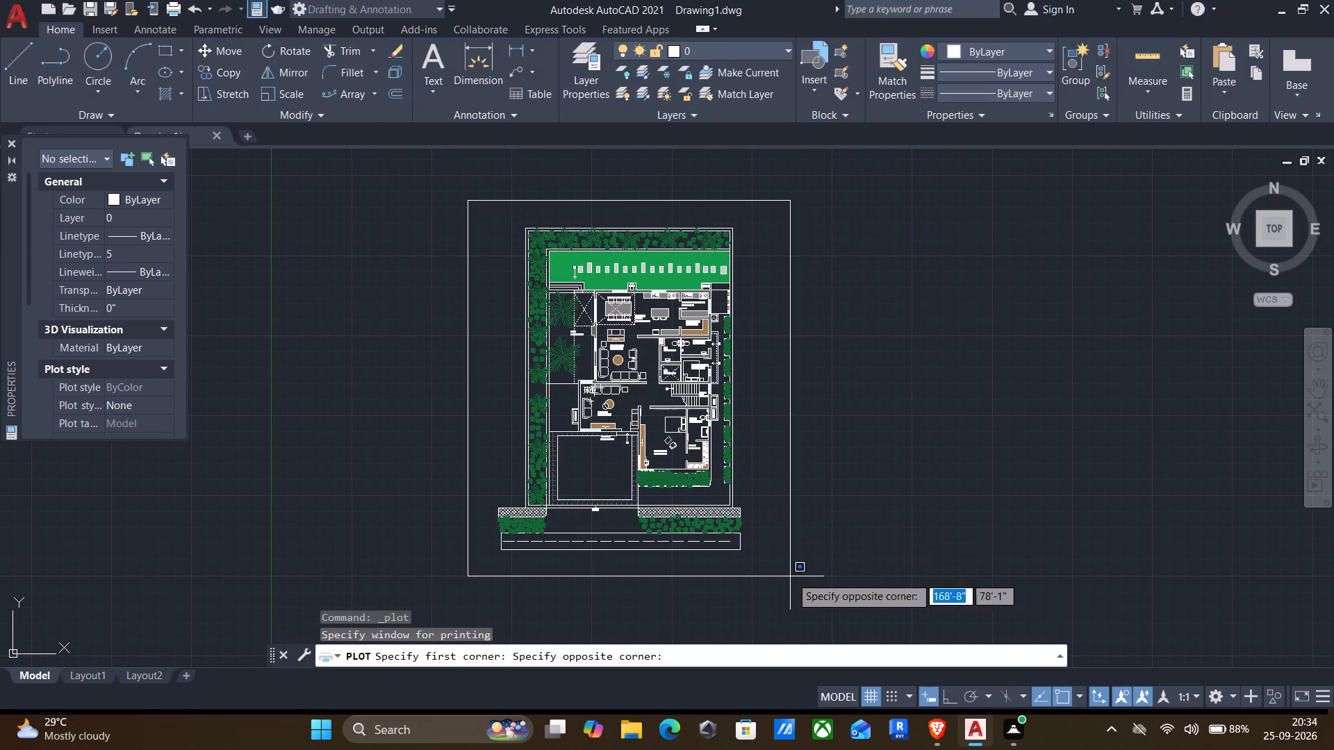
drag(767, 588, 767, 601)
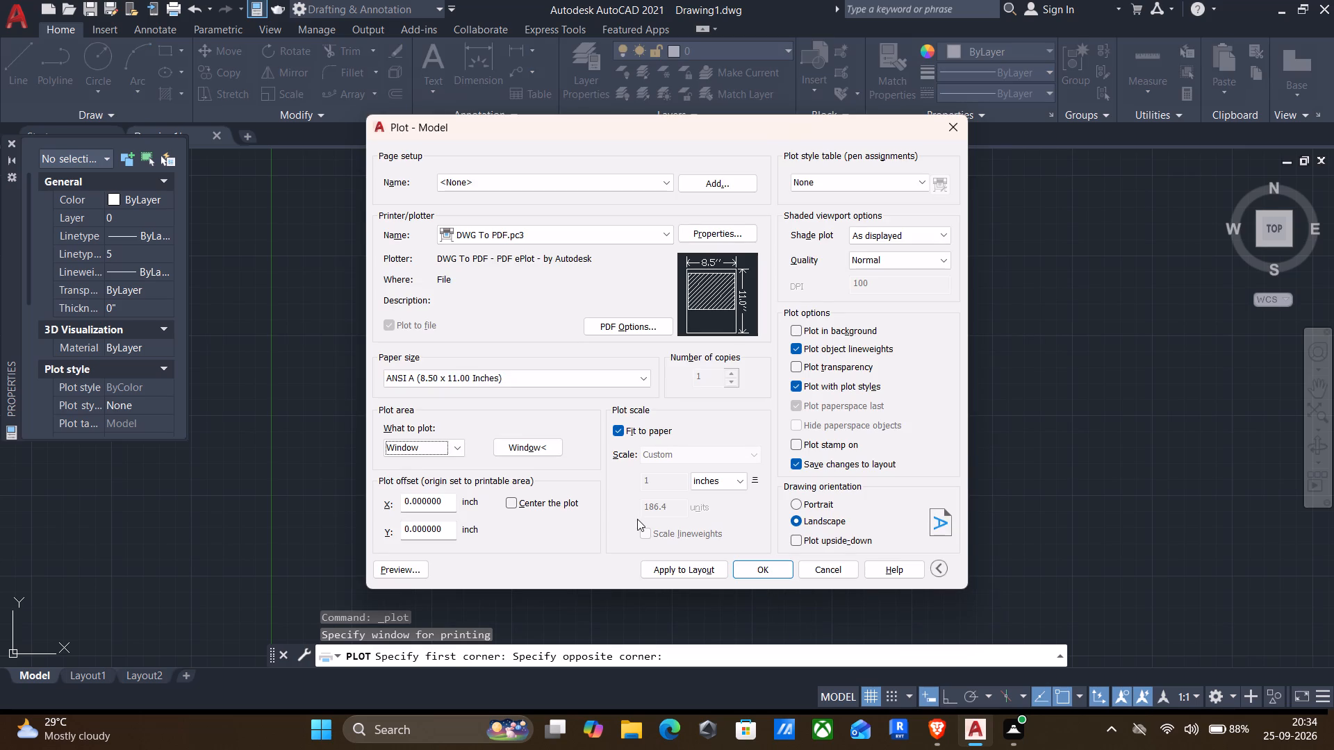
click(696, 568)
Preview the plot, inspect the colours, labels, rooms and planting from rear lawn to road, and leave without plotting.
click(388, 568)
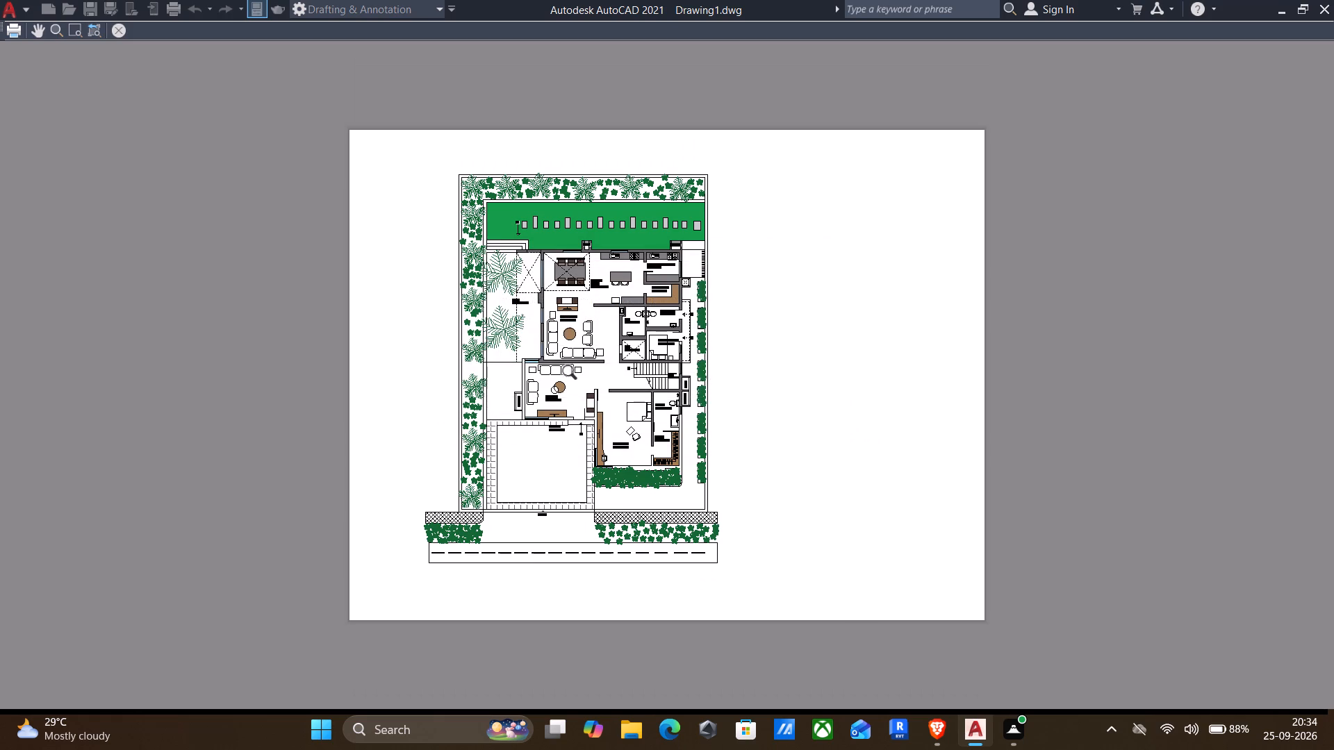
scroll(511, 233, up, 2)
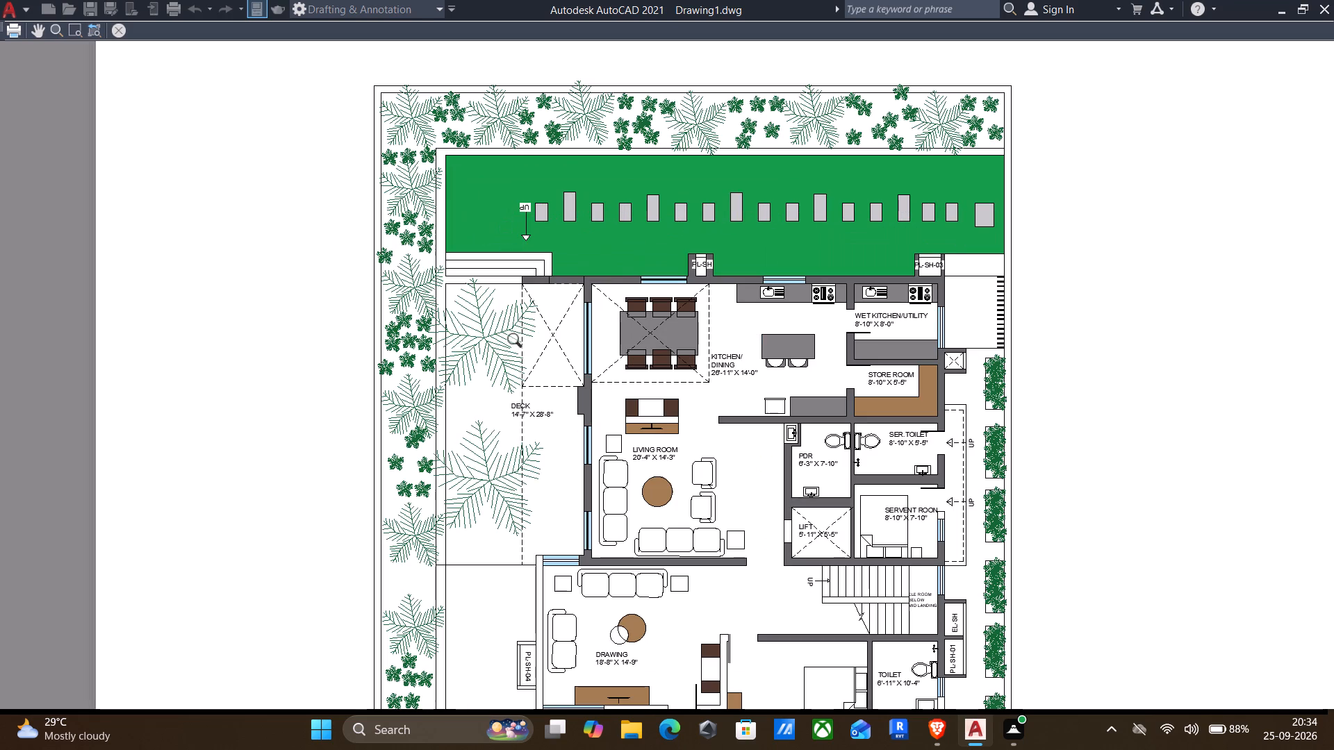
middle_drag(529, 417, 523, 263)
middle_drag(528, 401, 448, 259)
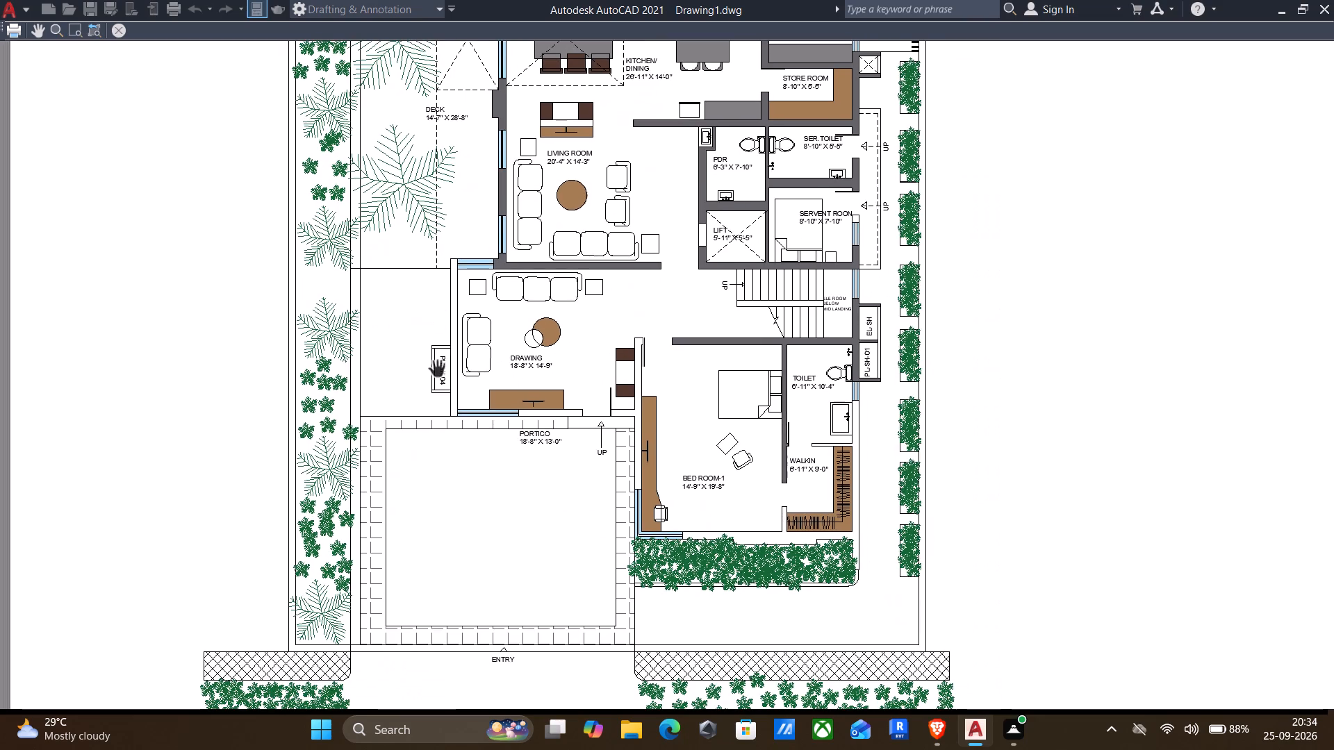
middle_drag(438, 374, 488, 282)
middle_drag(477, 398, 507, 342)
middle_drag(547, 351, 536, 399)
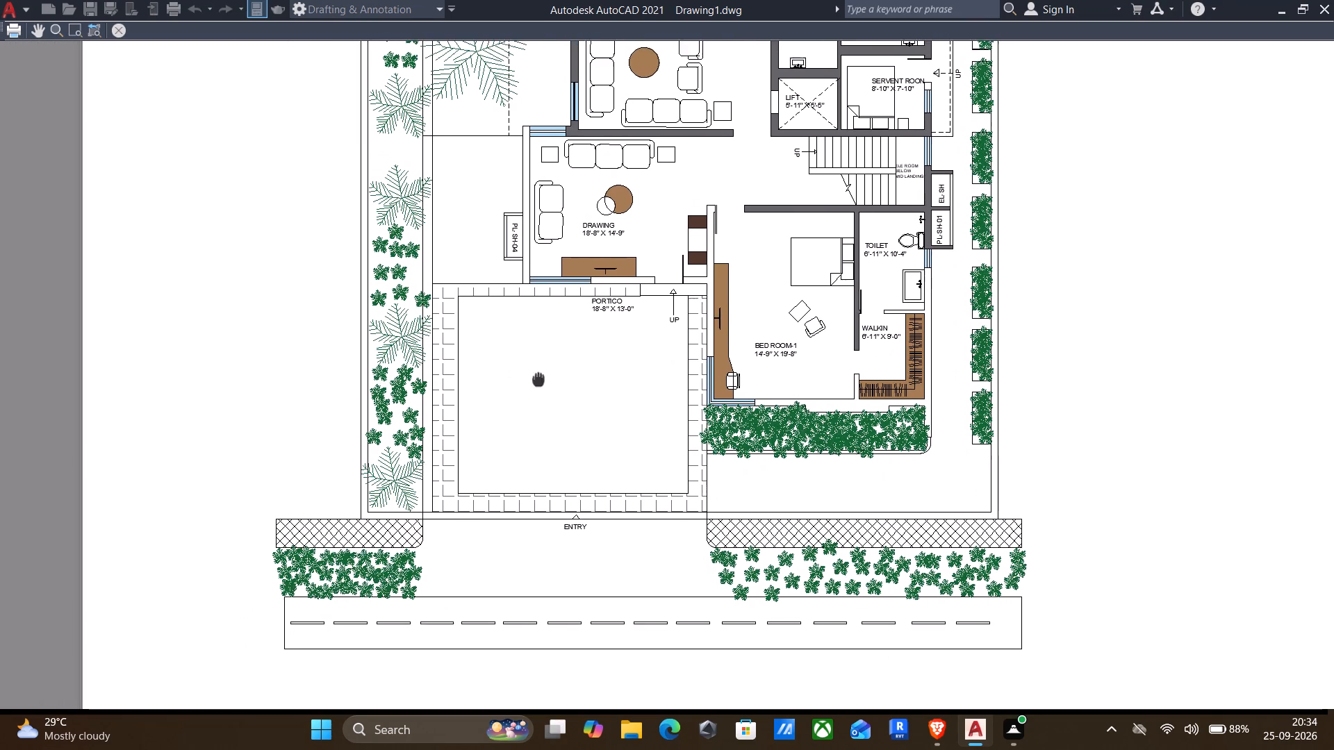
middle_drag(536, 399, 536, 481)
middle_drag(525, 360, 523, 437)
middle_drag(549, 317, 540, 433)
middle_drag(562, 332, 561, 457)
middle_drag(560, 364, 545, 297)
middle_drag(493, 412, 493, 413)
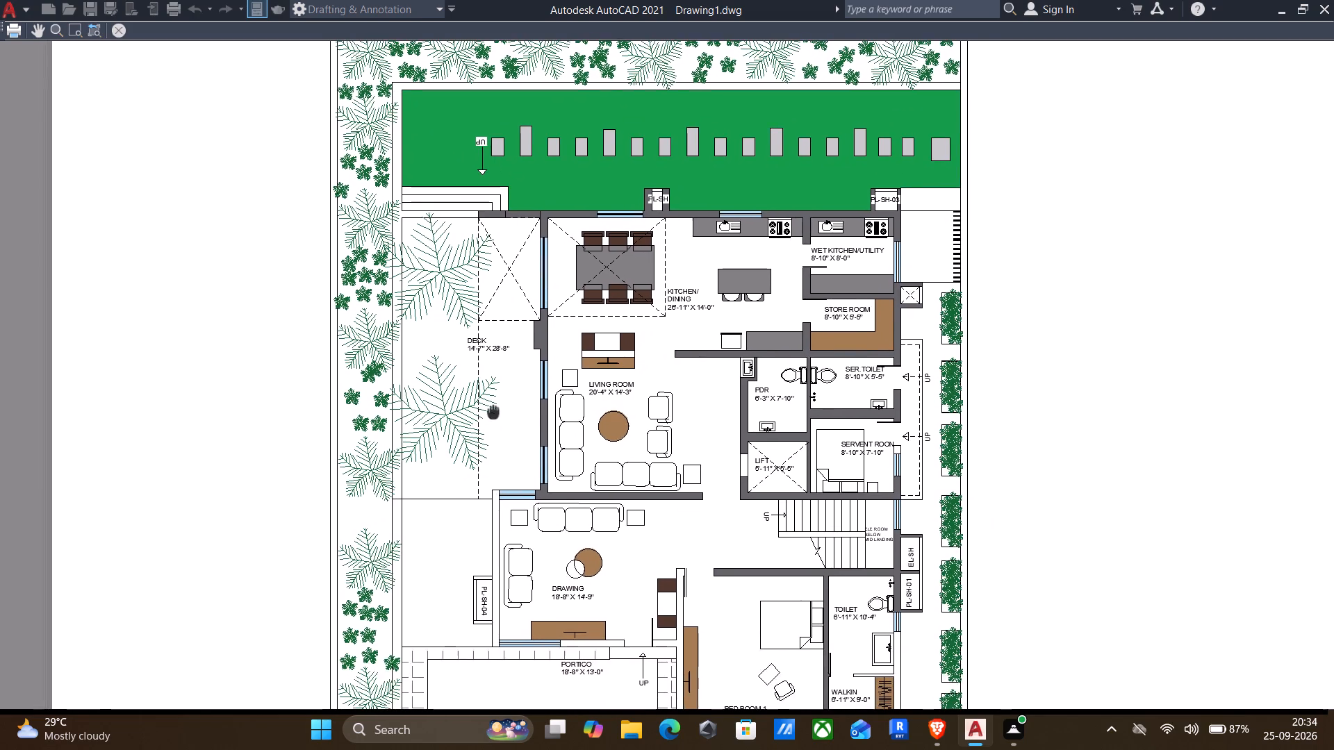
middle_drag(493, 413, 477, 308)
middle_drag(461, 423, 495, 319)
middle_drag(618, 421, 509, 456)
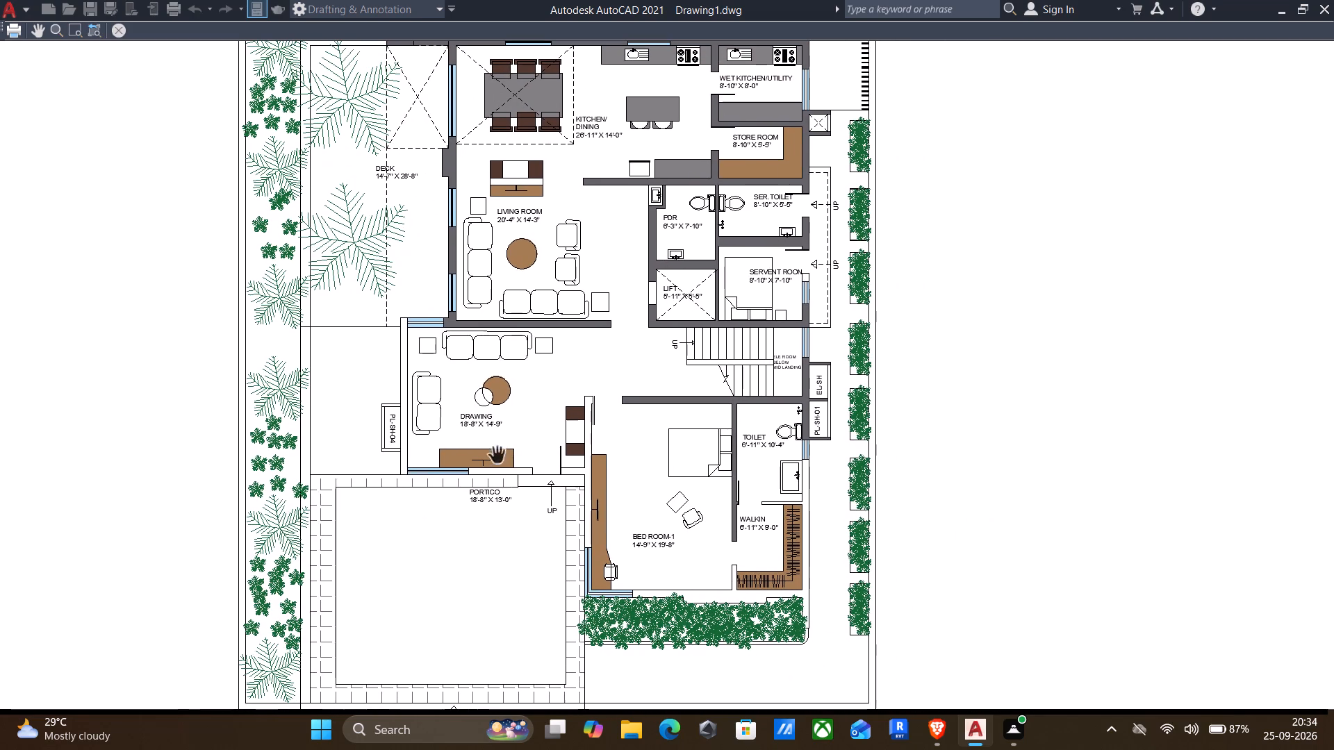
scroll(618, 608, up, 3)
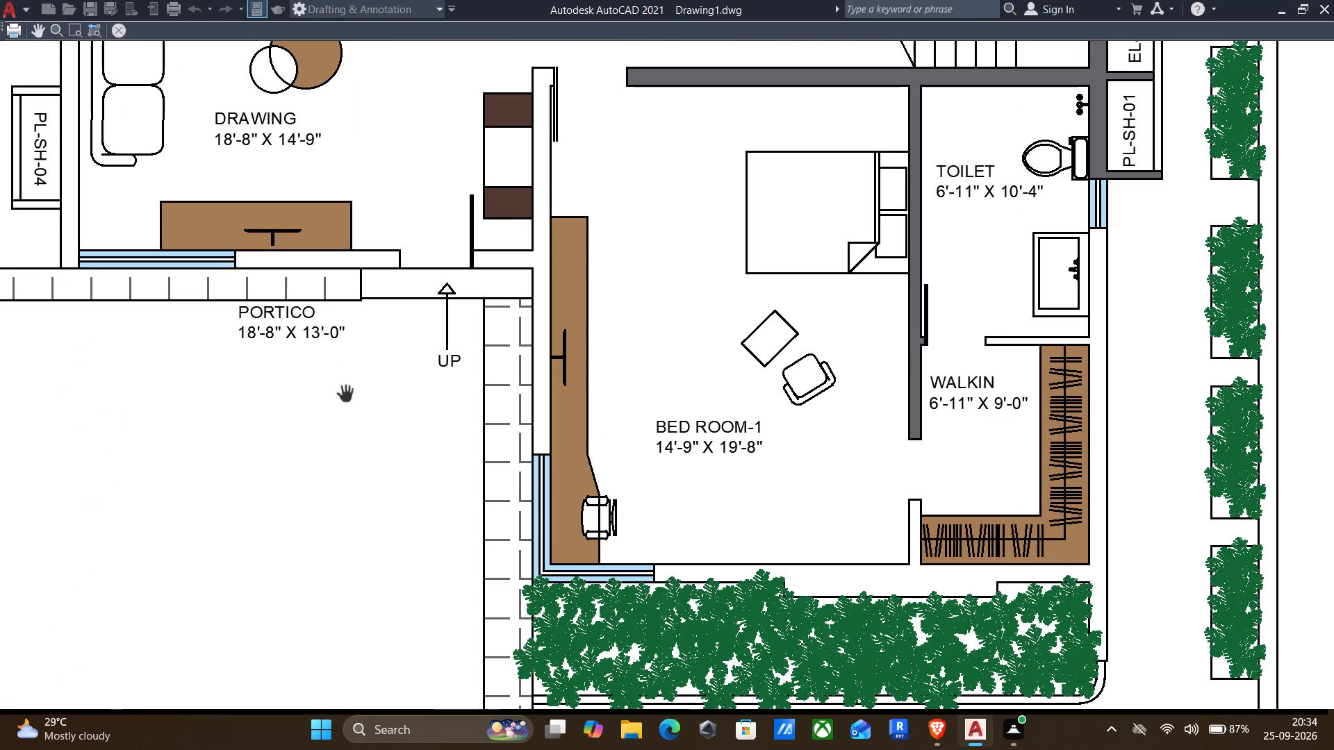
scroll(322, 376, down, 2)
middle_drag(291, 344, 461, 488)
middle_drag(436, 362, 454, 549)
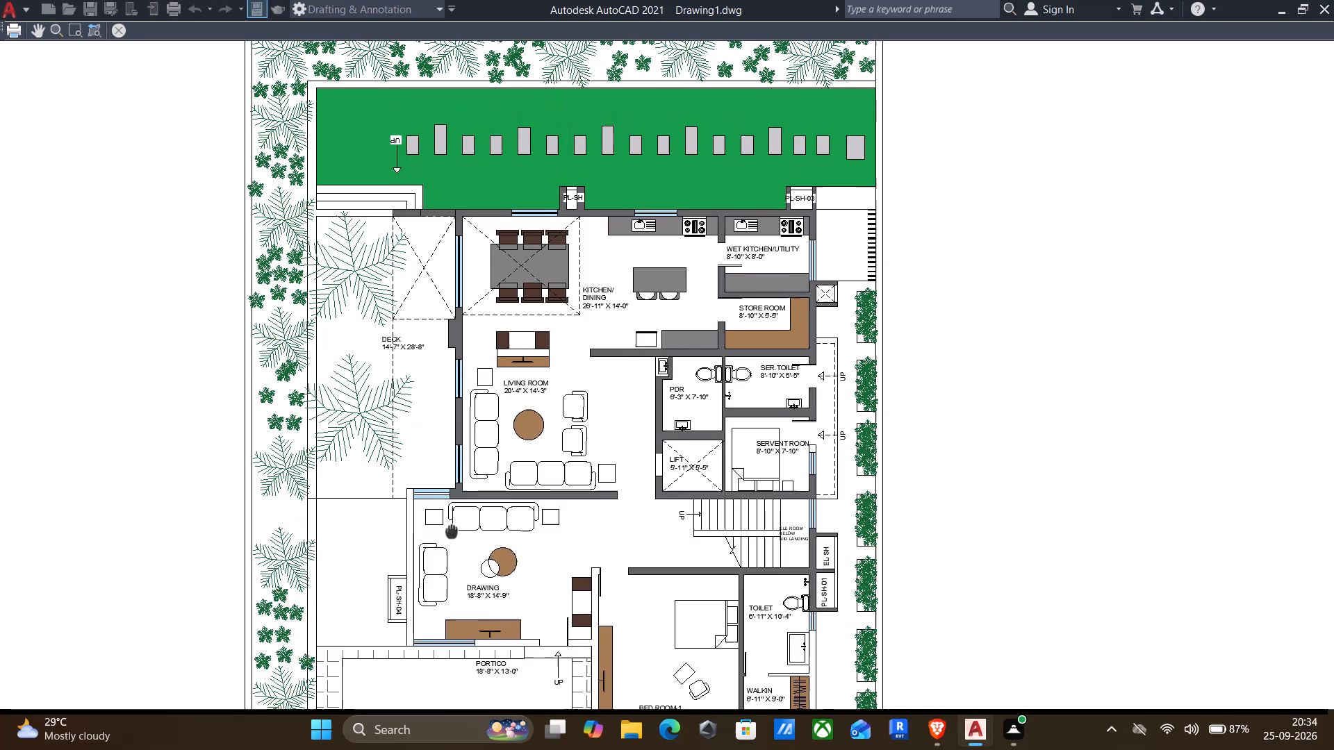
middle_drag(454, 549, 456, 558)
middle_drag(395, 374, 426, 469)
middle_drag(477, 472, 454, 312)
scroll(391, 399, down, 1)
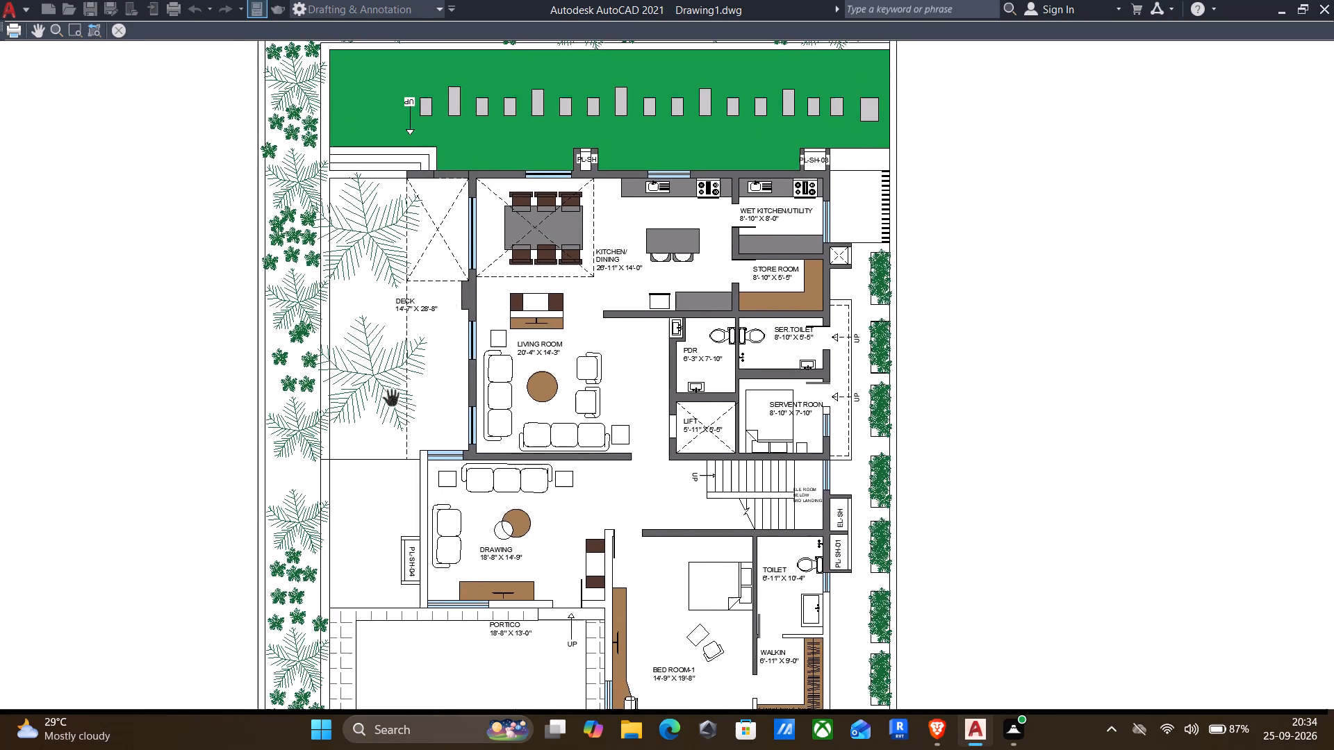
middle_drag(397, 449, 456, 321)
middle_drag(438, 423, 489, 401)
scroll(527, 572, up, 3)
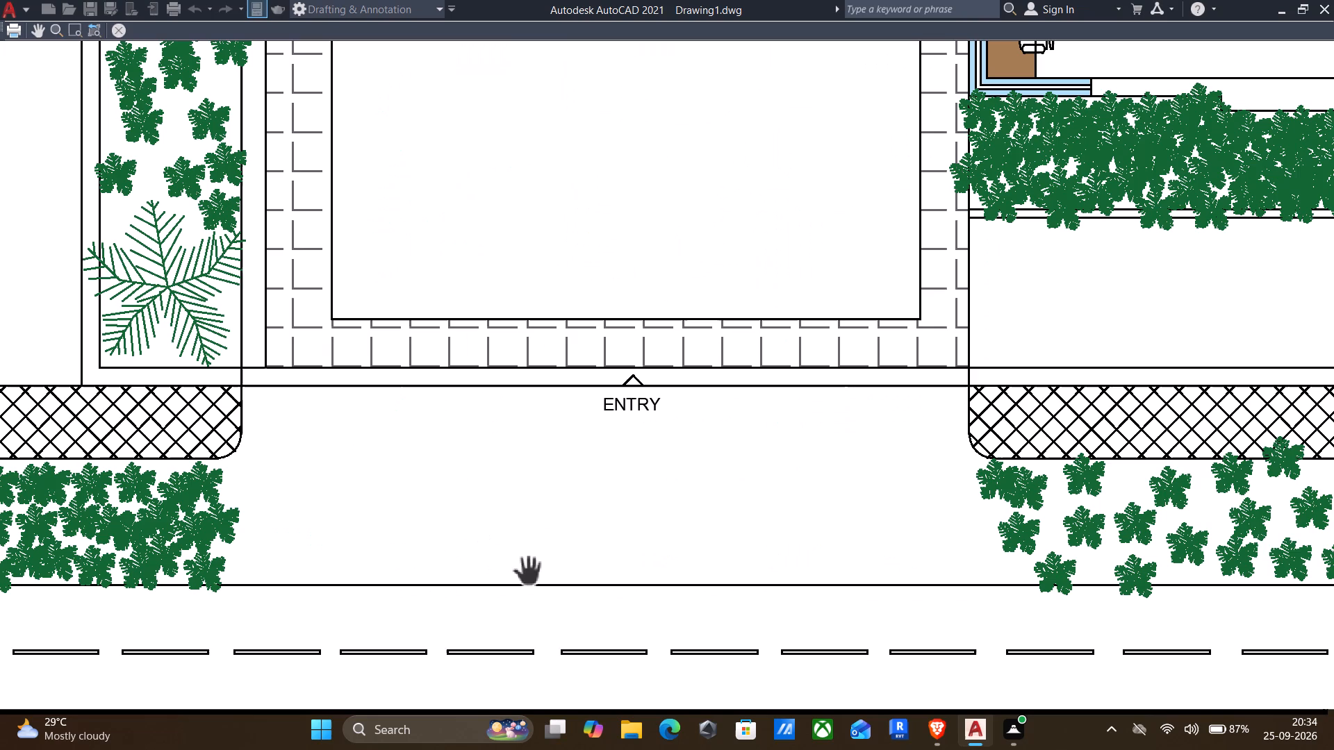
scroll(528, 572, up, 1)
scroll(528, 492, down, 2)
middle_drag(524, 469, 516, 527)
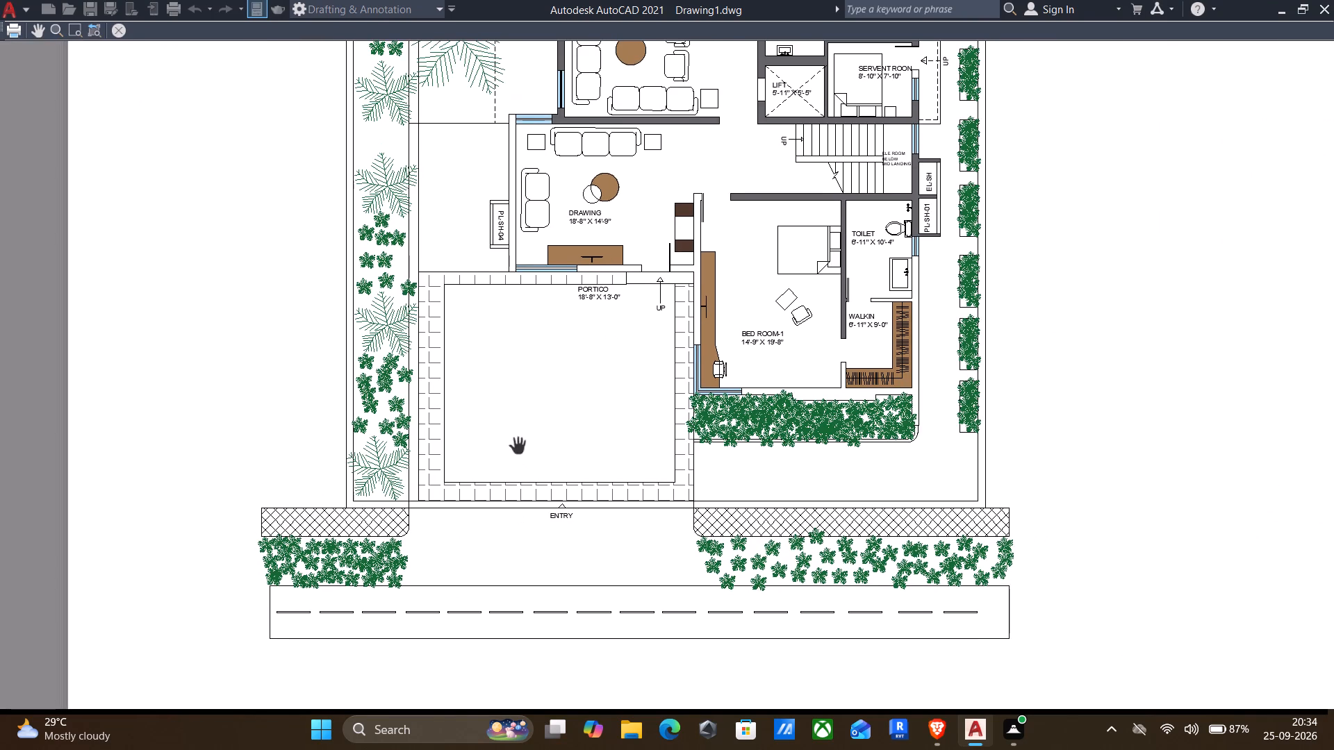
click(113, 32)
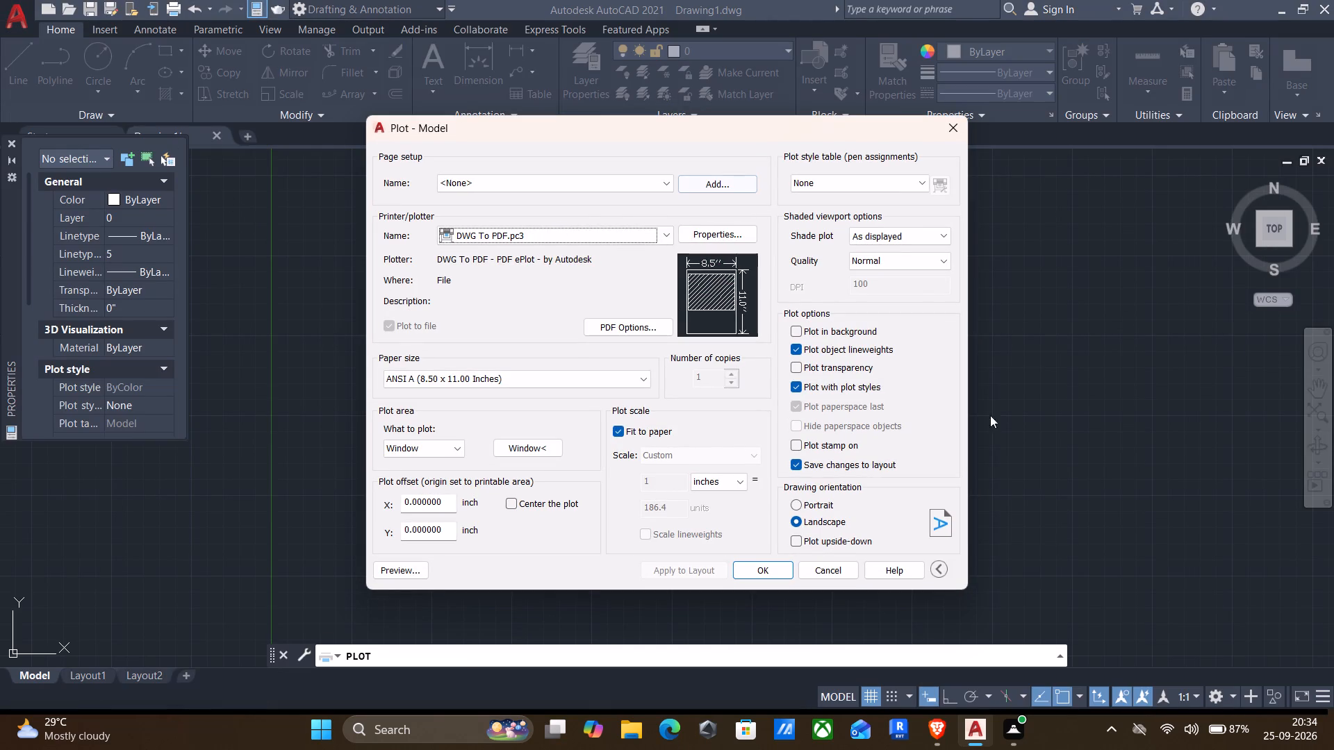
click(809, 568)
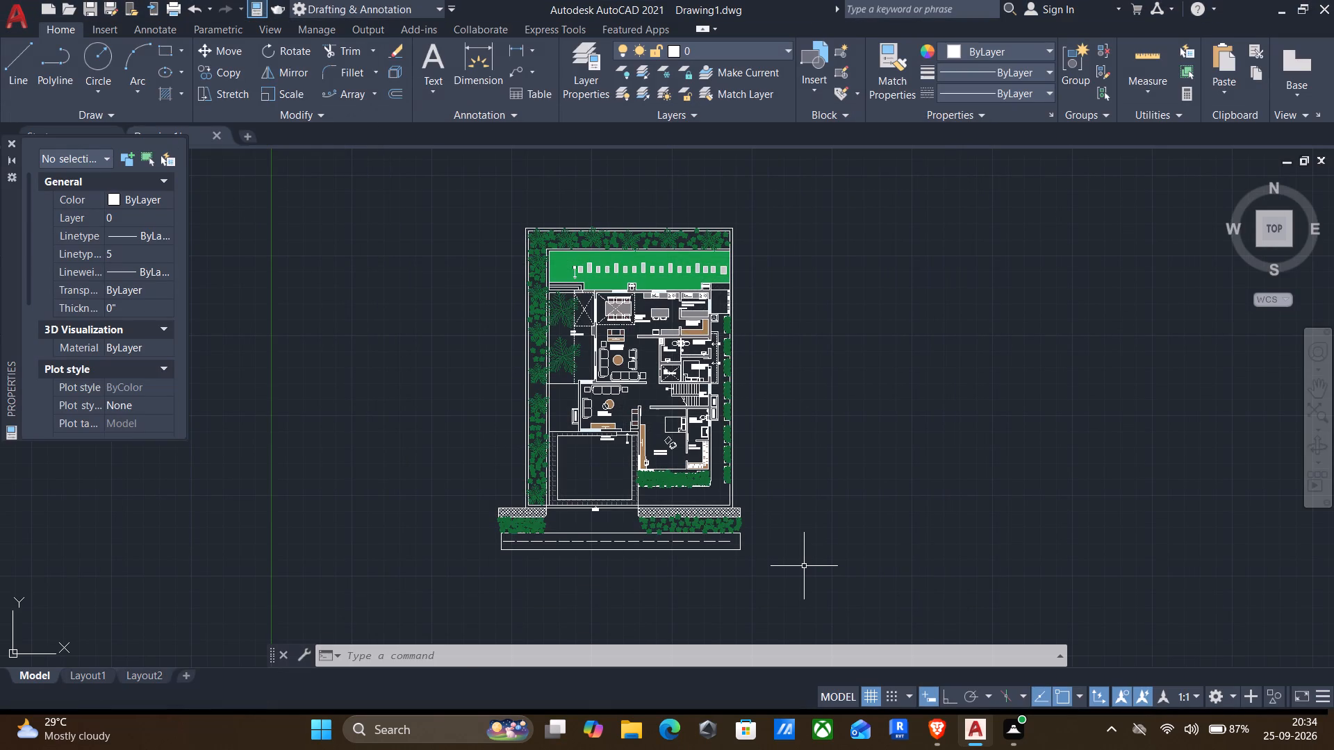
Insert the Vehicles - Imperial block in the empty space east of the plan and switch it to Sports Car (Top).
key(ctrl+3)
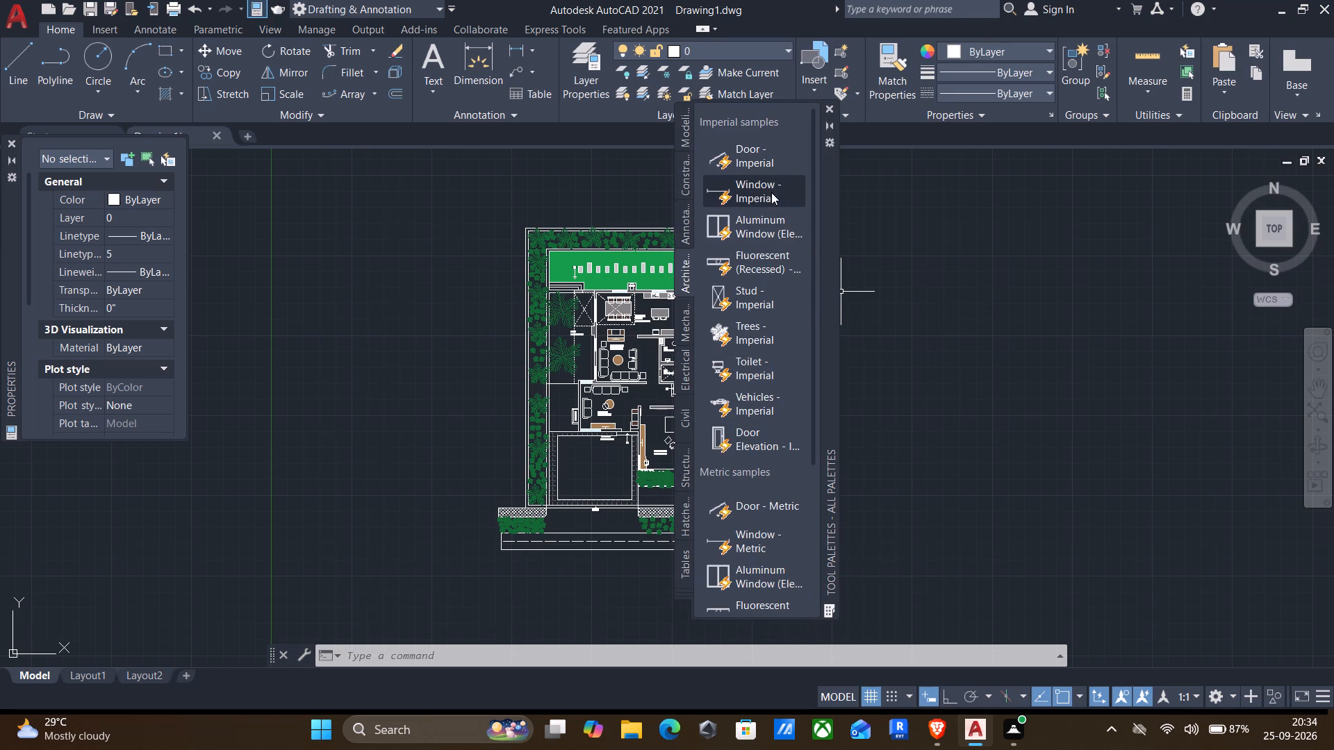
drag(742, 407, 743, 408)
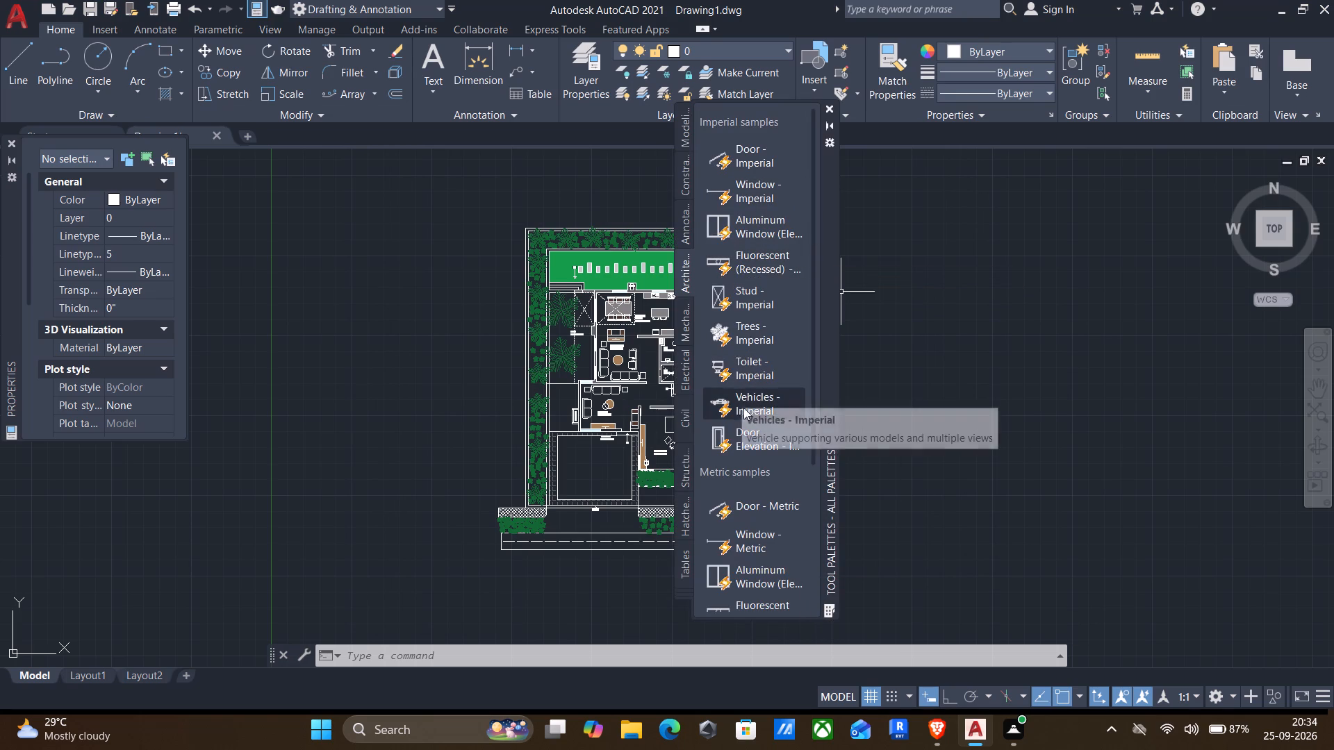
drag(743, 408, 994, 415)
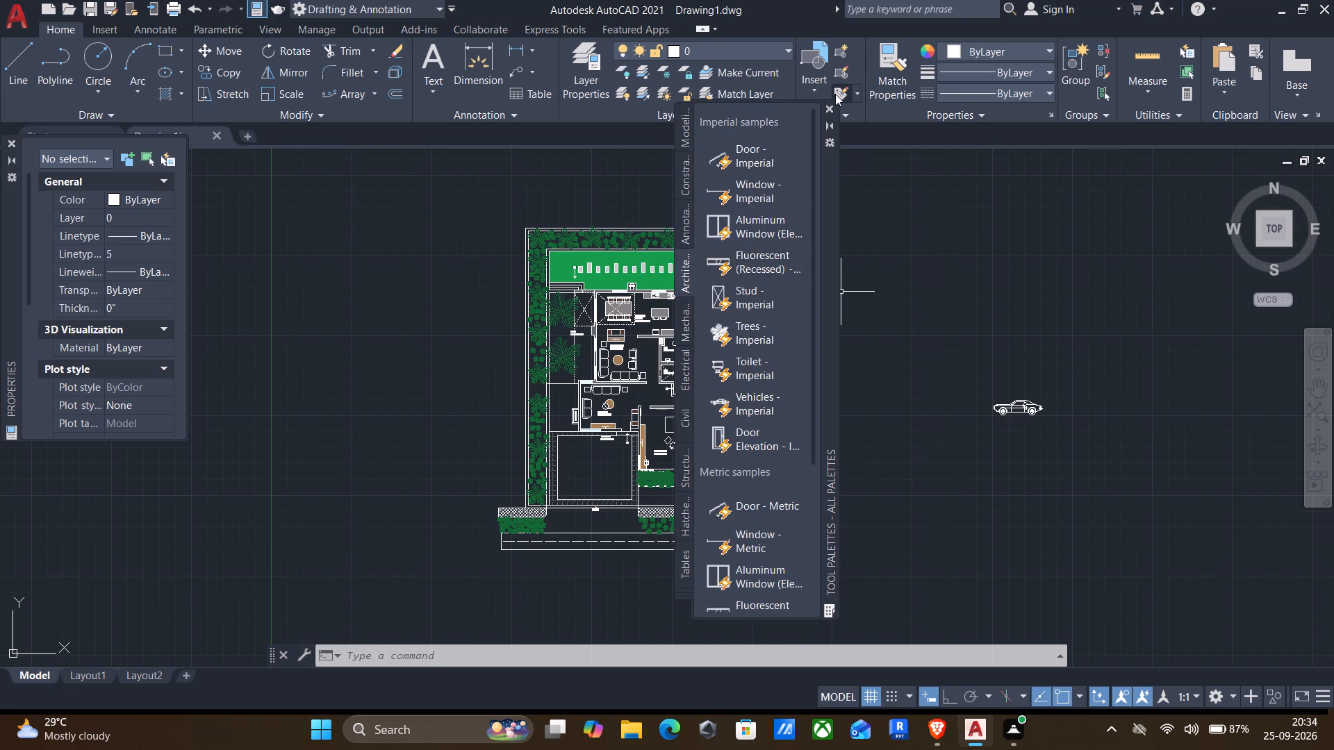
click(828, 108)
click(1021, 408)
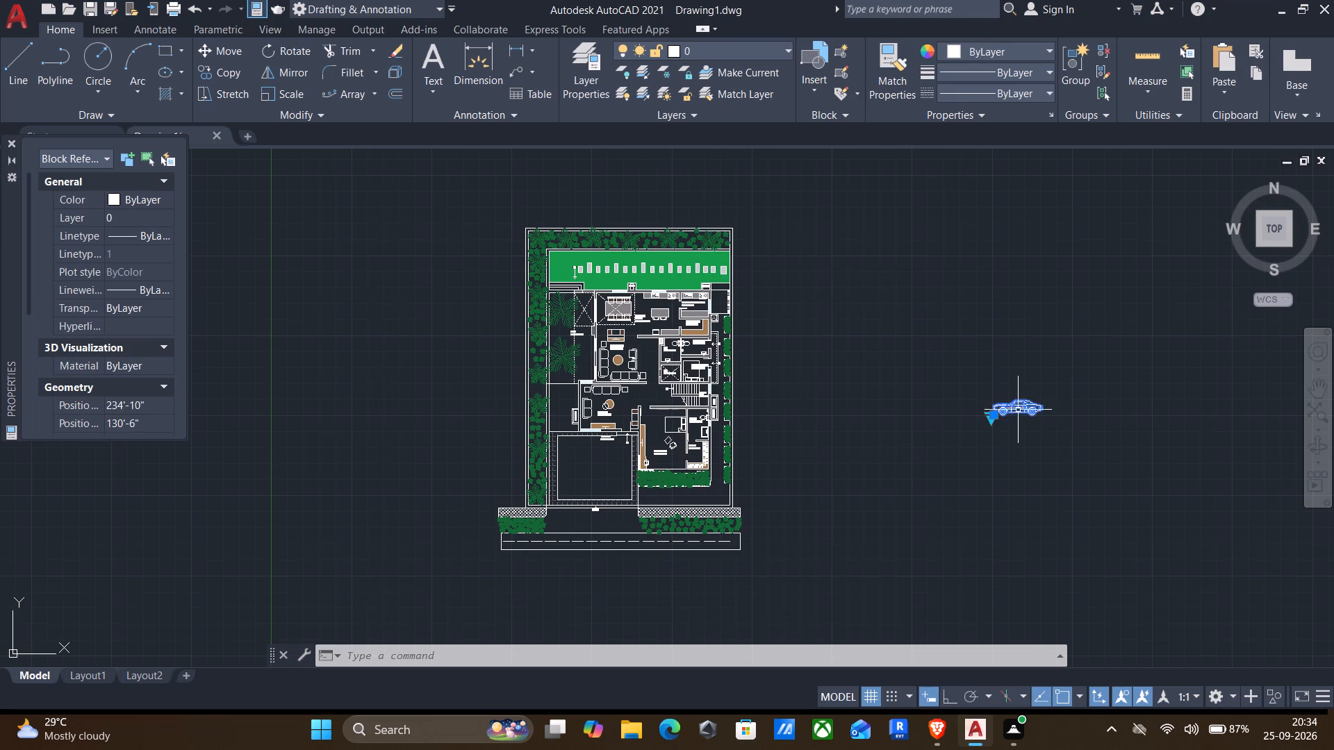
scroll(1014, 416, up, 3)
click(903, 428)
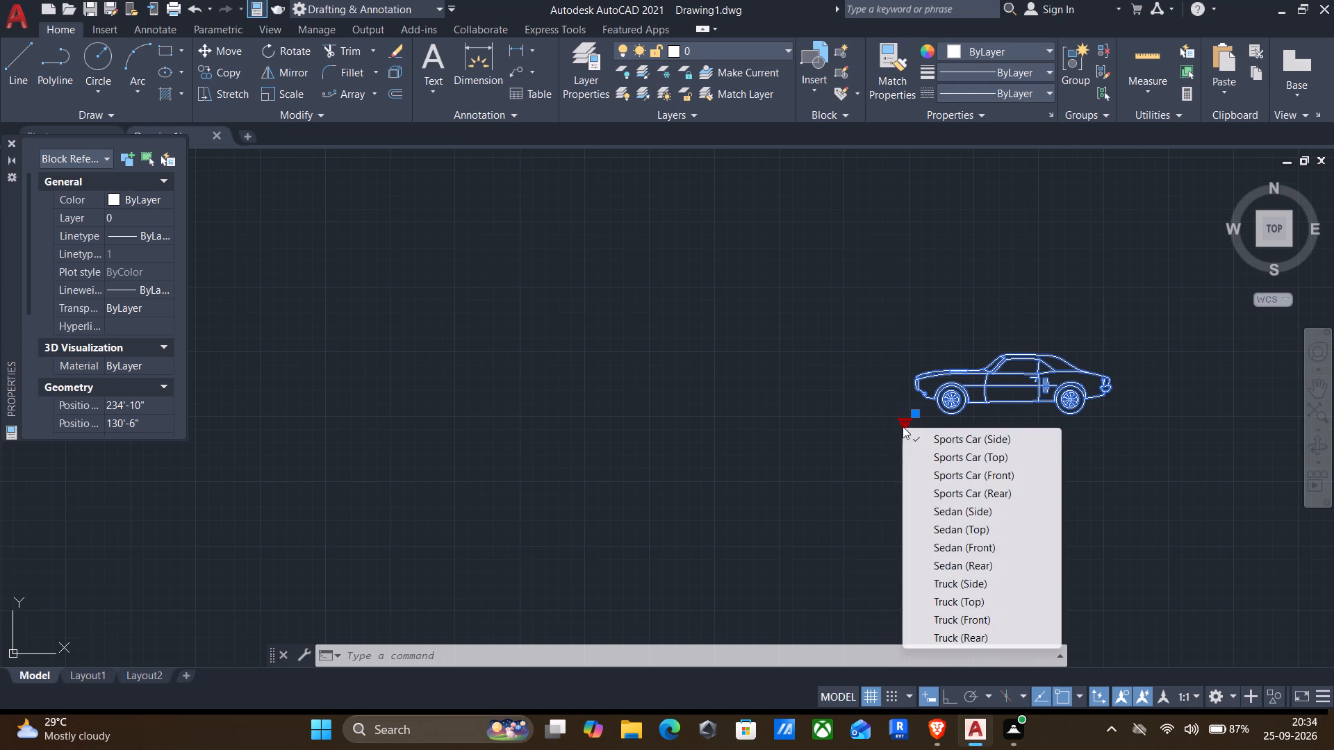
click(944, 453)
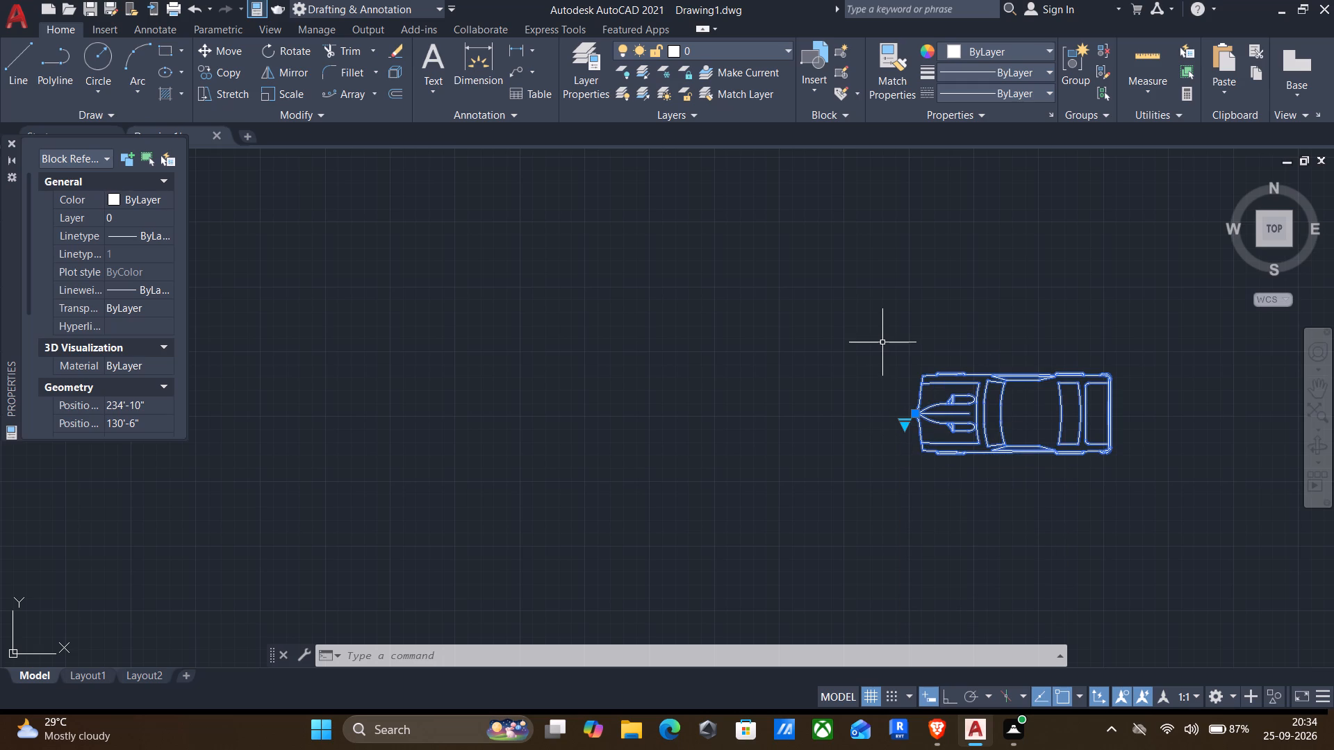
Rotate the car 90° about its rear corner so its nose faces south.
text(RO)
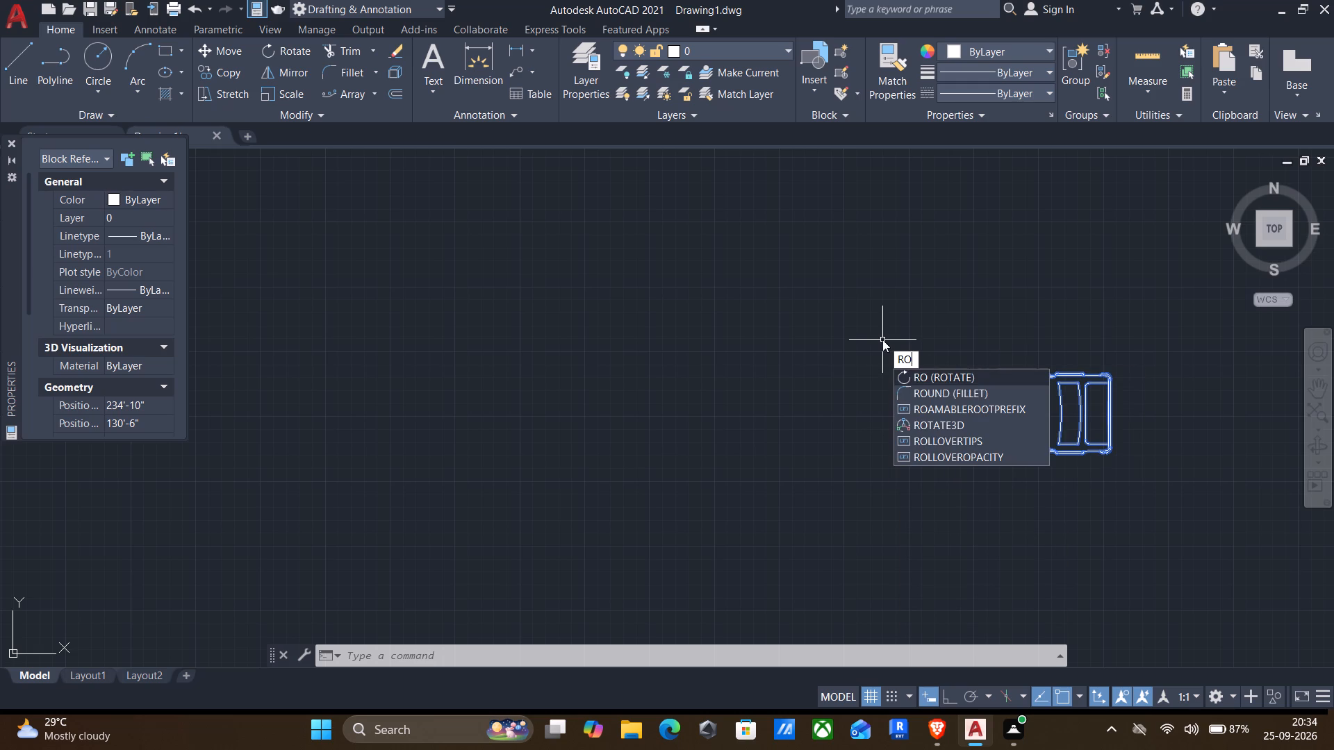
key(Return)
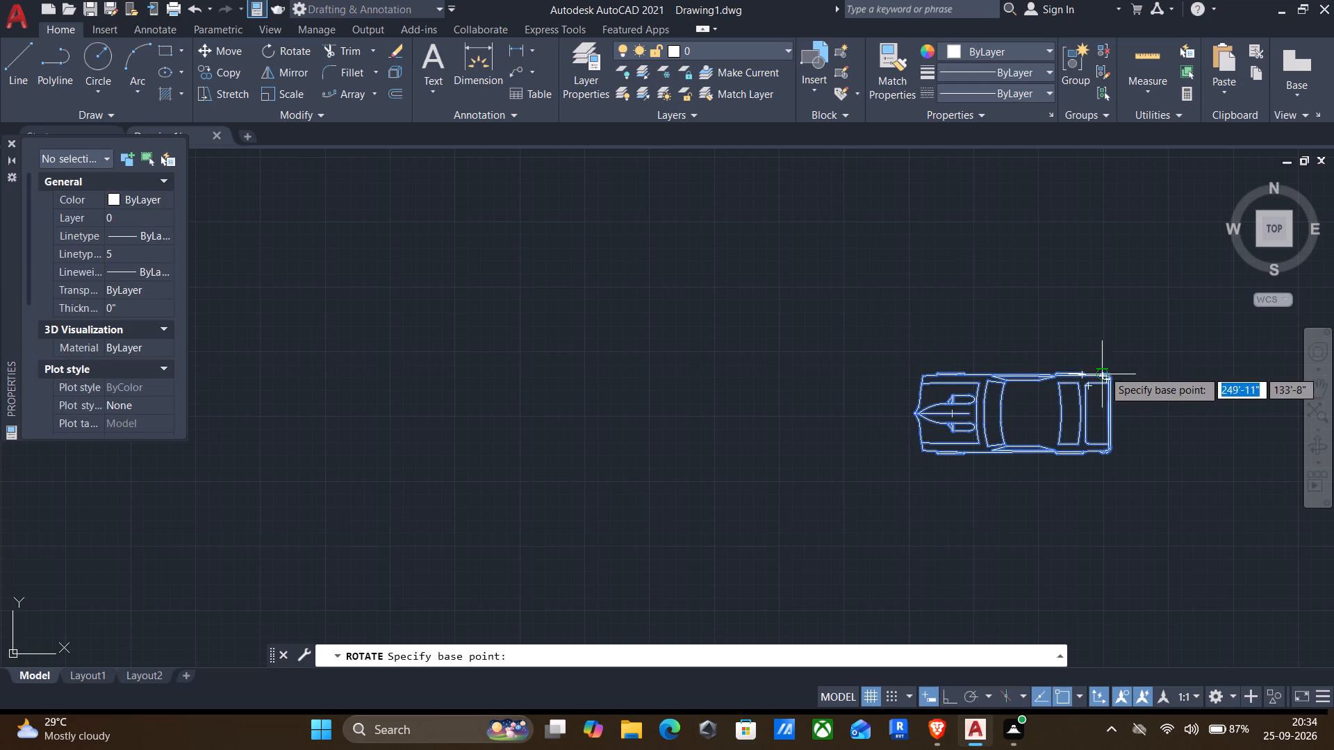
click(1112, 373)
key(F8)
click(1070, 230)
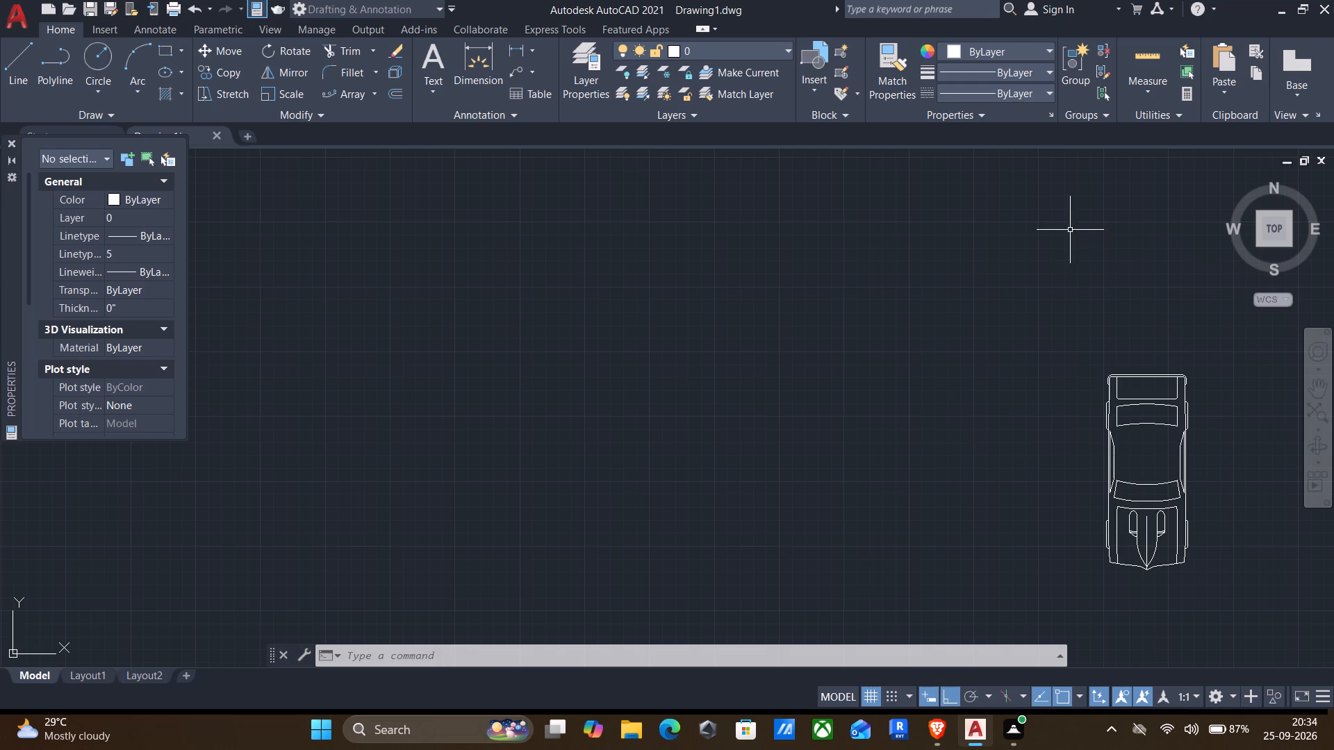
Move the car into the west side of the portico parking area, with its nose towards the entry.
drag(1061, 257, 1062, 287)
click(1240, 592)
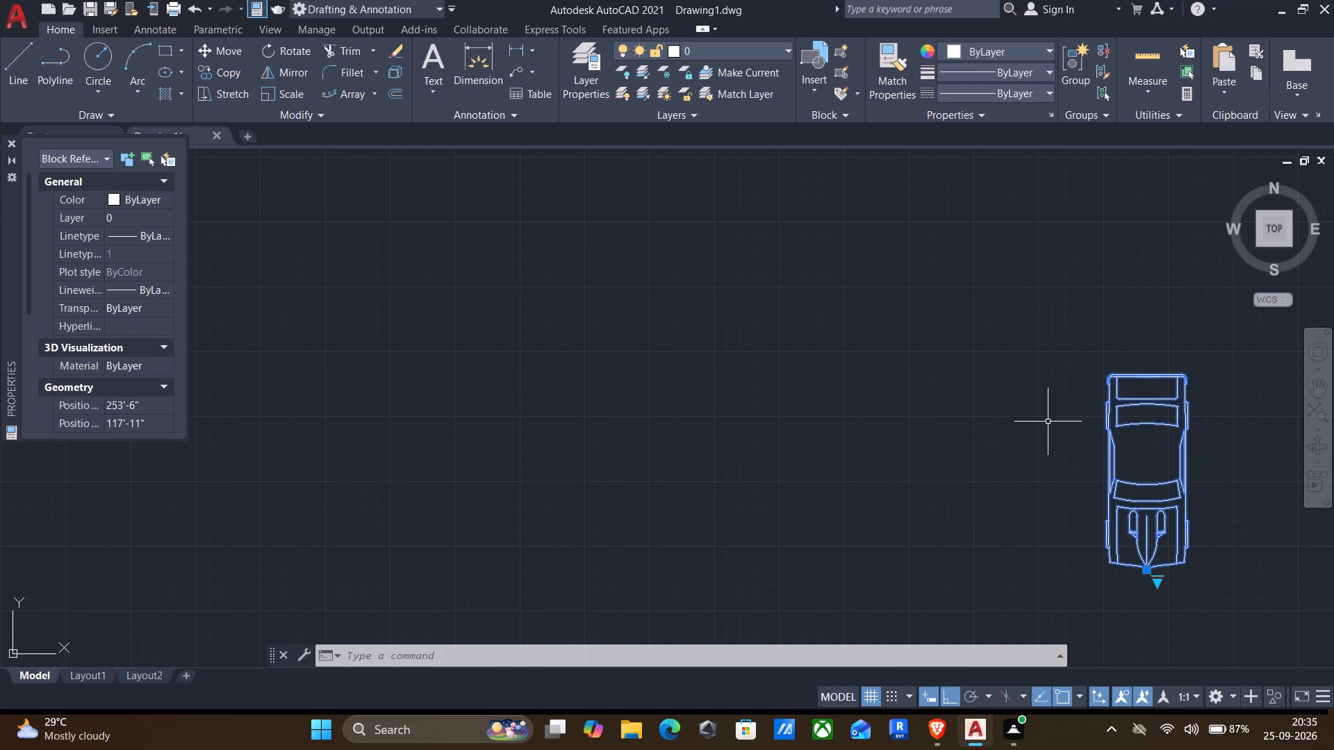
middle_drag(1048, 422, 1002, 401)
key(m)
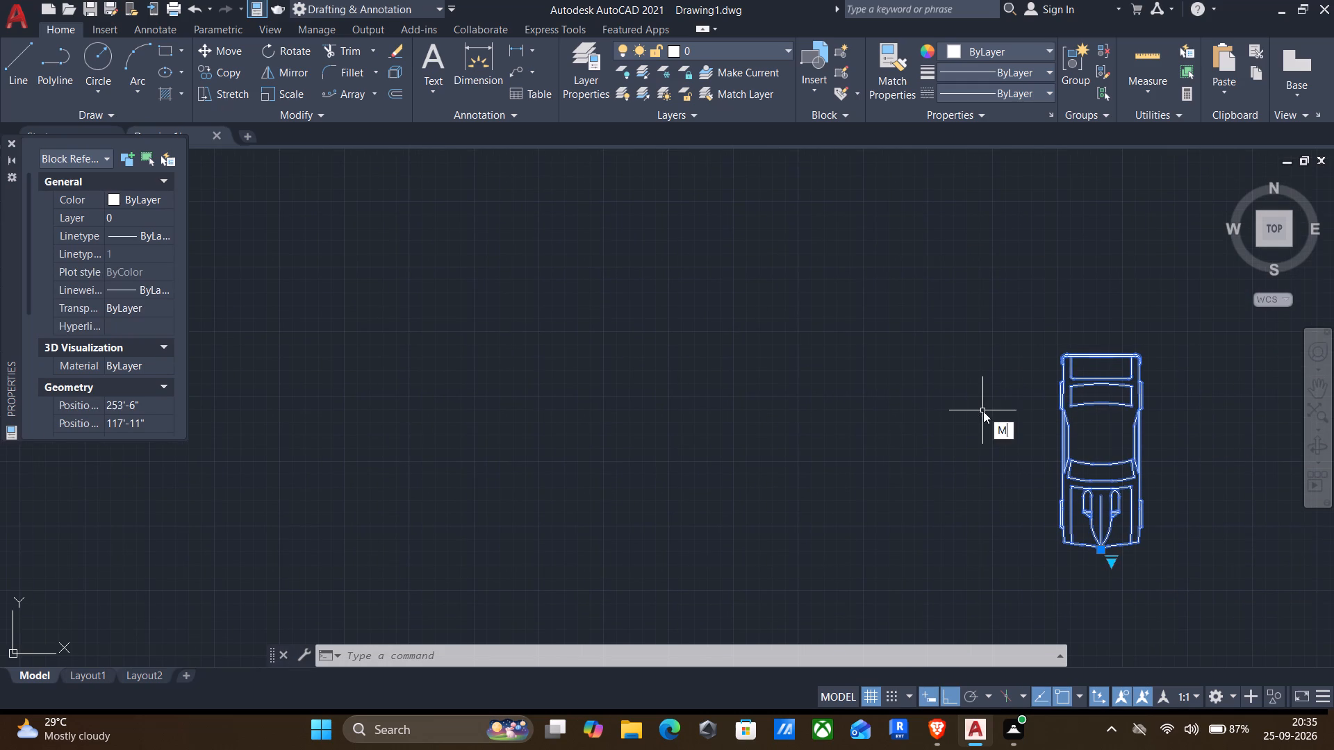
key(Return)
click(1092, 352)
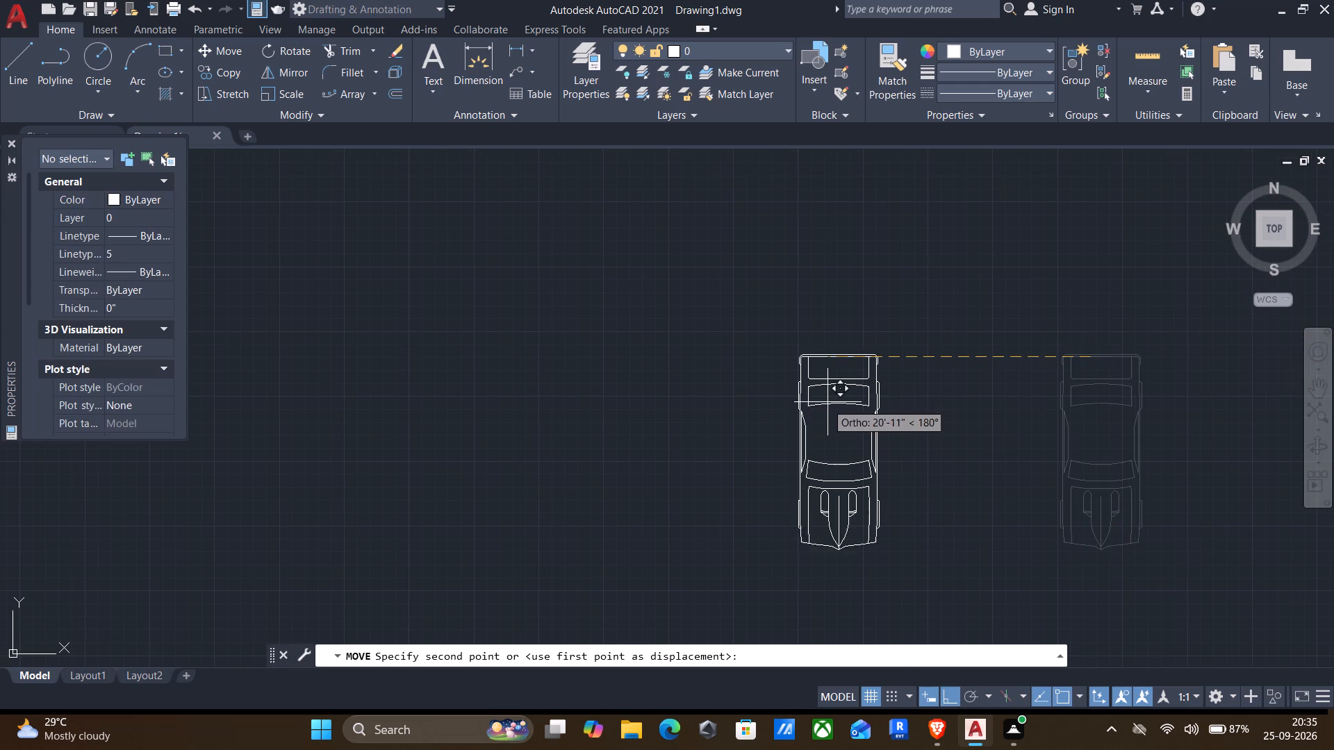
key(F8)
scroll(790, 427, down, 2)
middle_drag(789, 429, 791, 429)
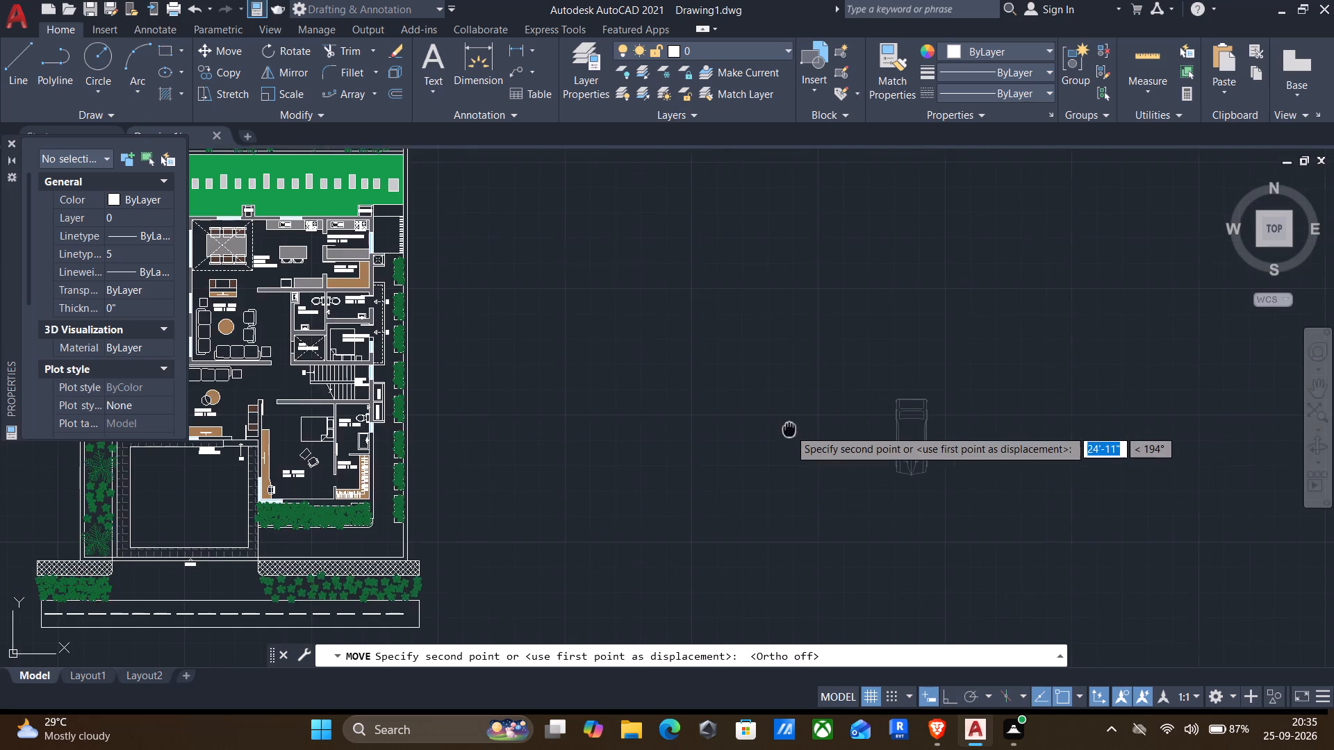
middle_drag(791, 429, 1156, 294)
scroll(513, 338, up, 2)
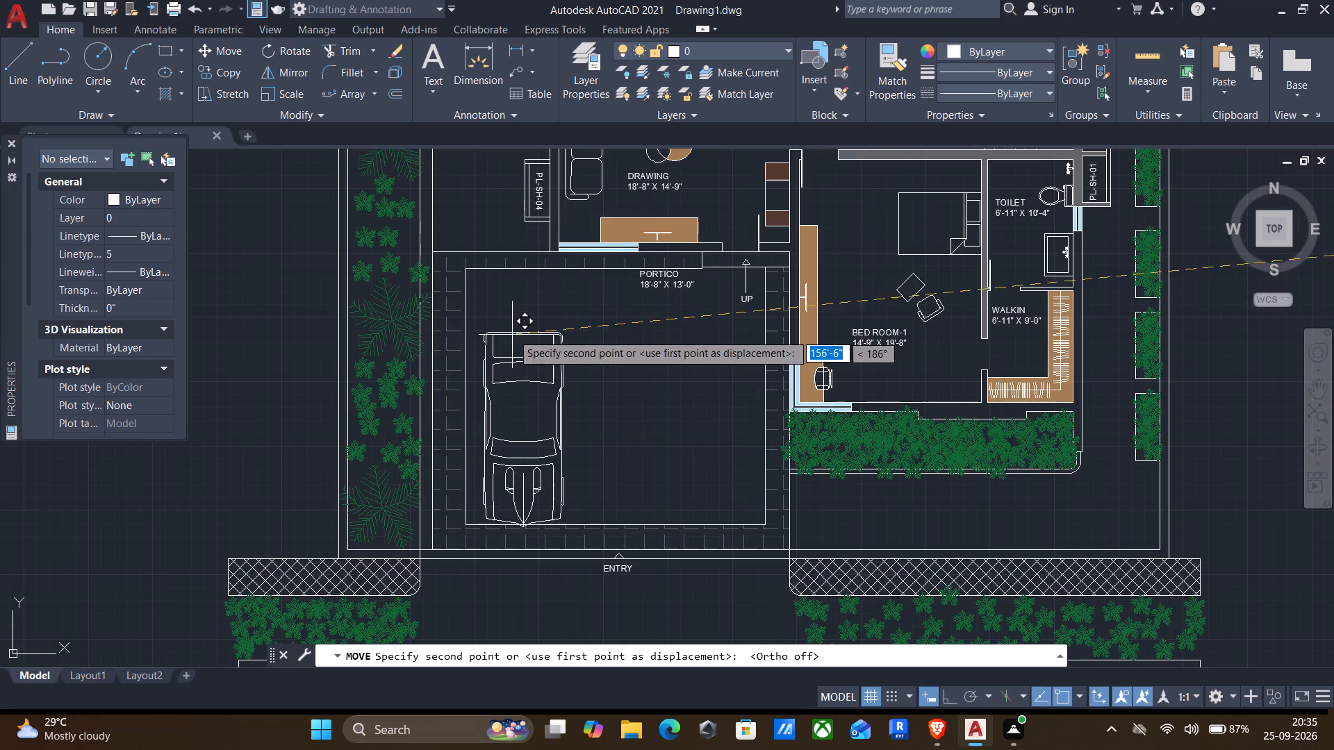
scroll(503, 320, up, 2)
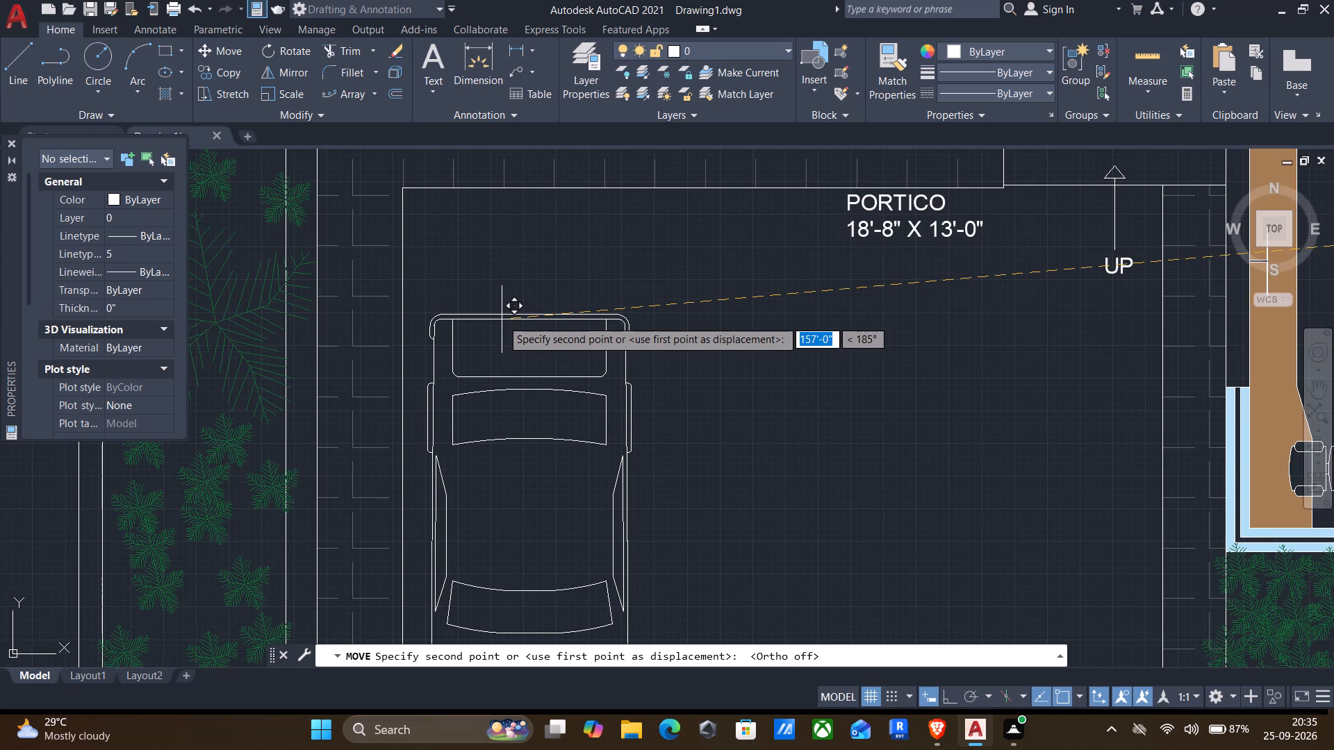
click(501, 319)
click(501, 319)
Copy the portico car twice eastwards to park three cars side by side, the farthest about 14'-7" from the original.
click(504, 349)
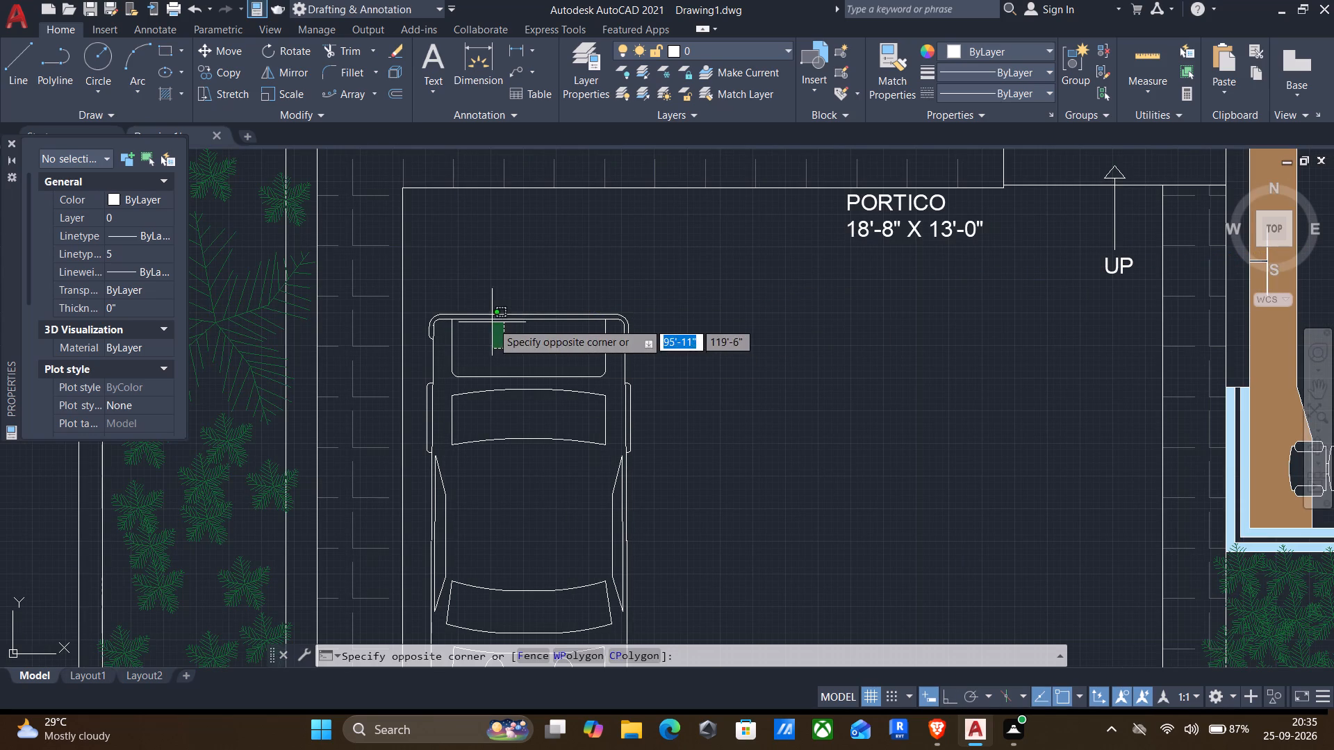
click(475, 296)
text(CO)
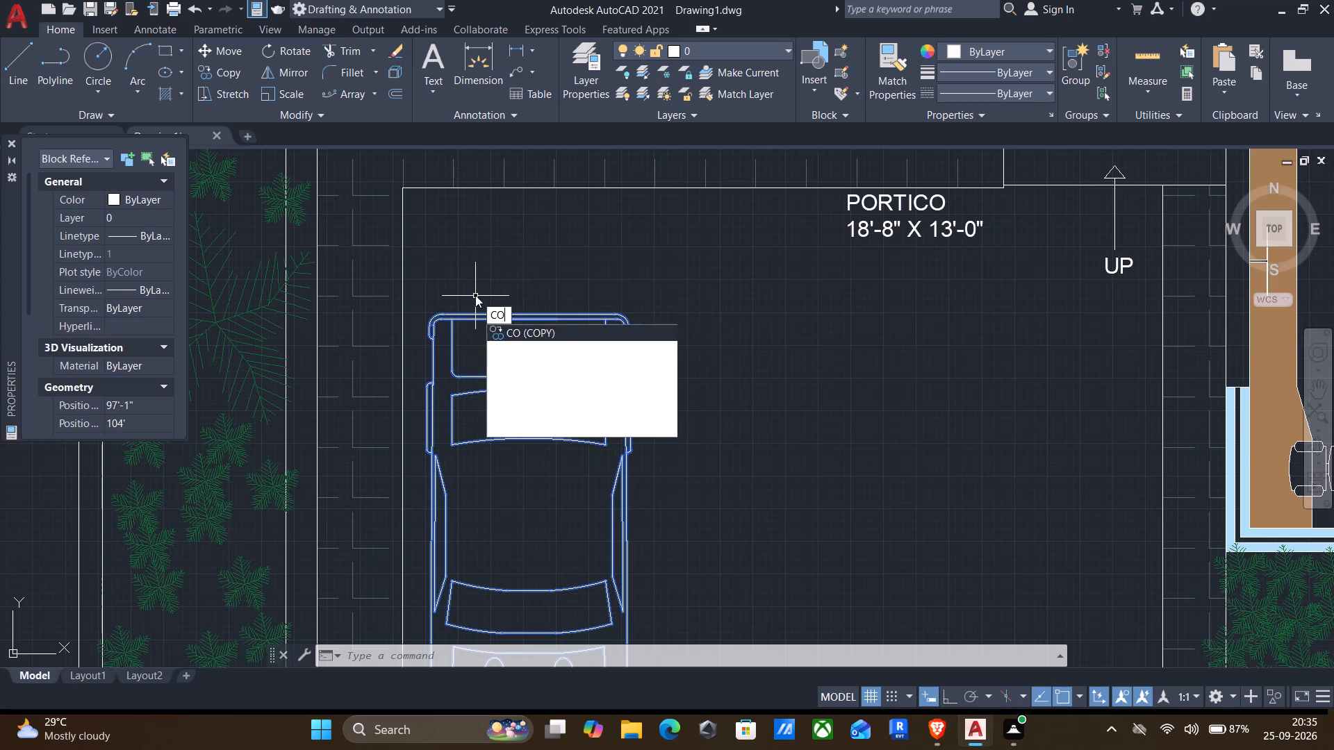
key(Return)
click(436, 317)
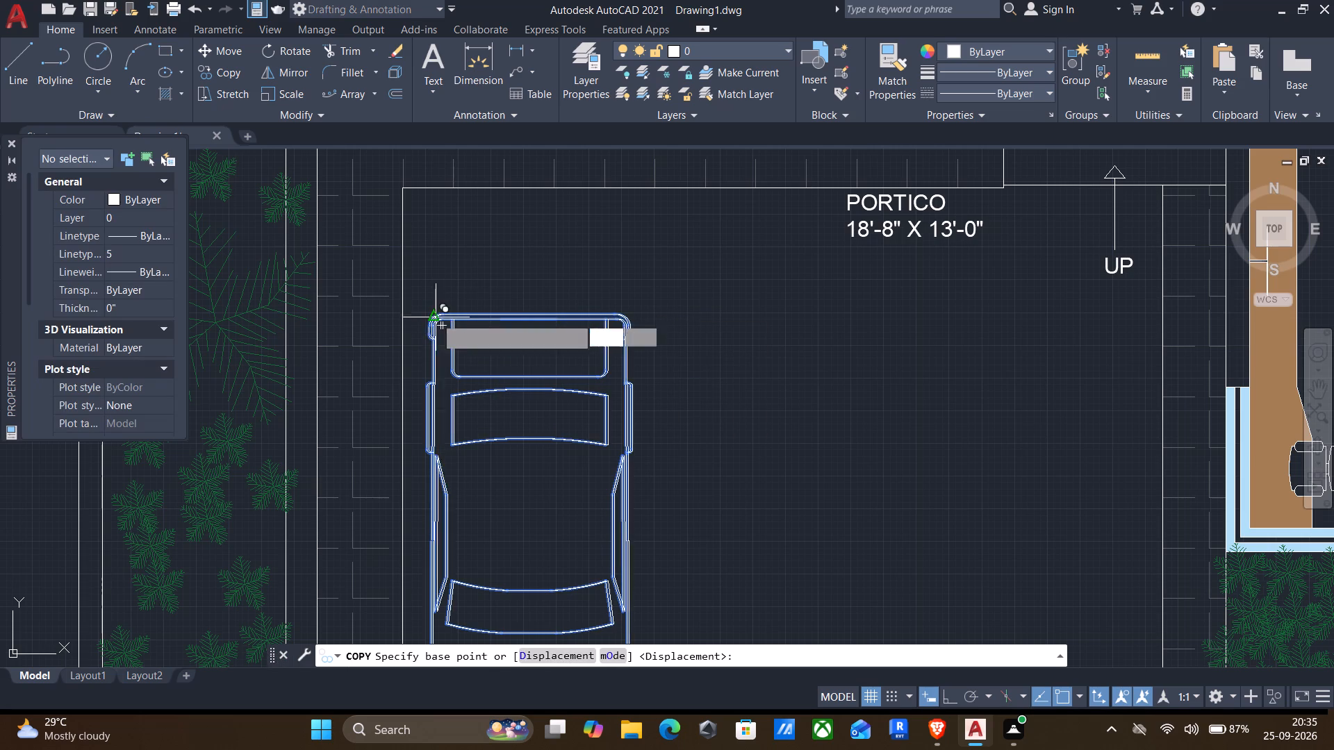
click(663, 312)
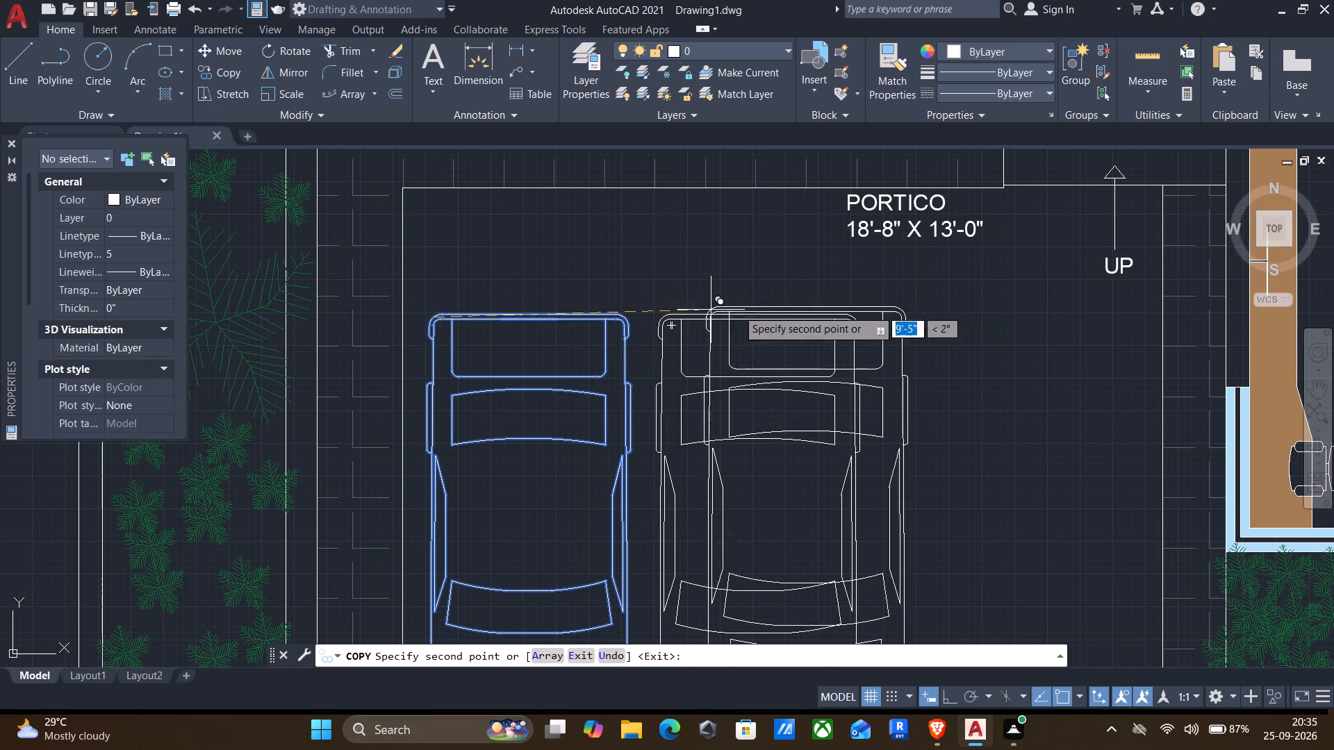
click(891, 312)
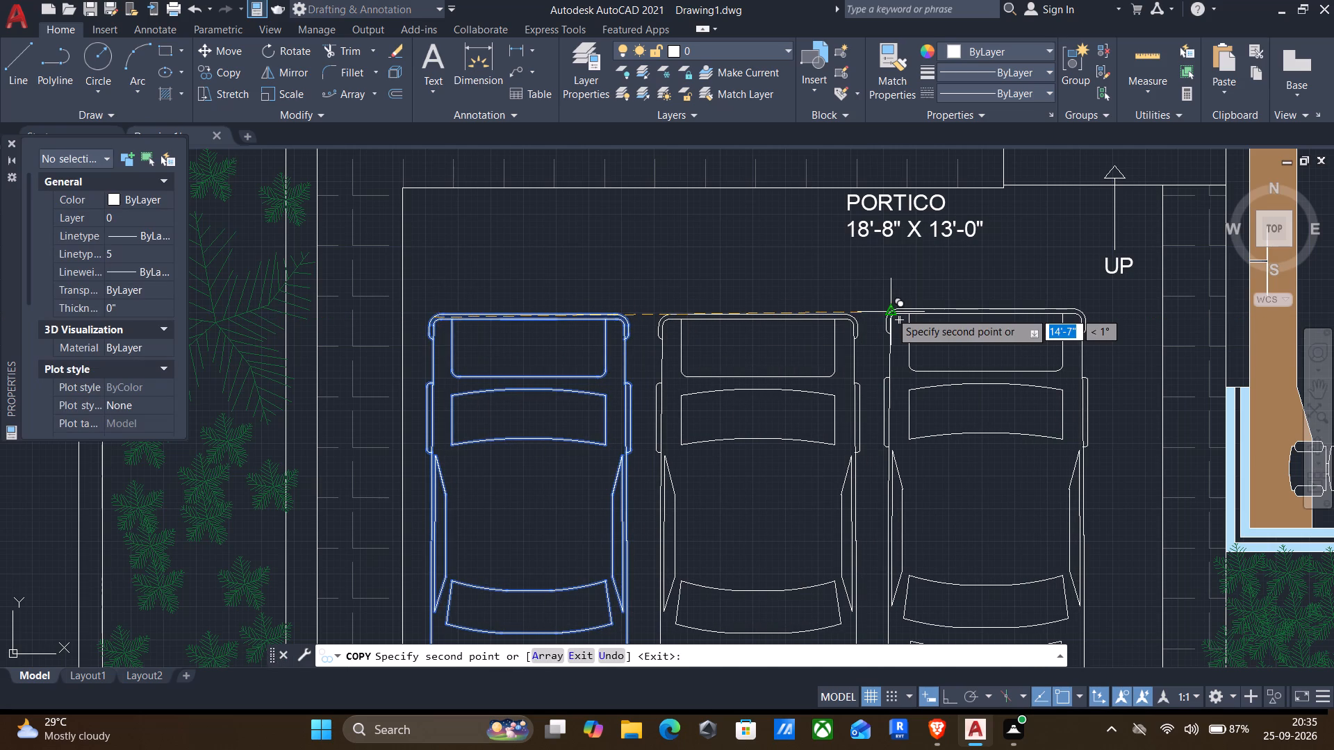
key(Escape)
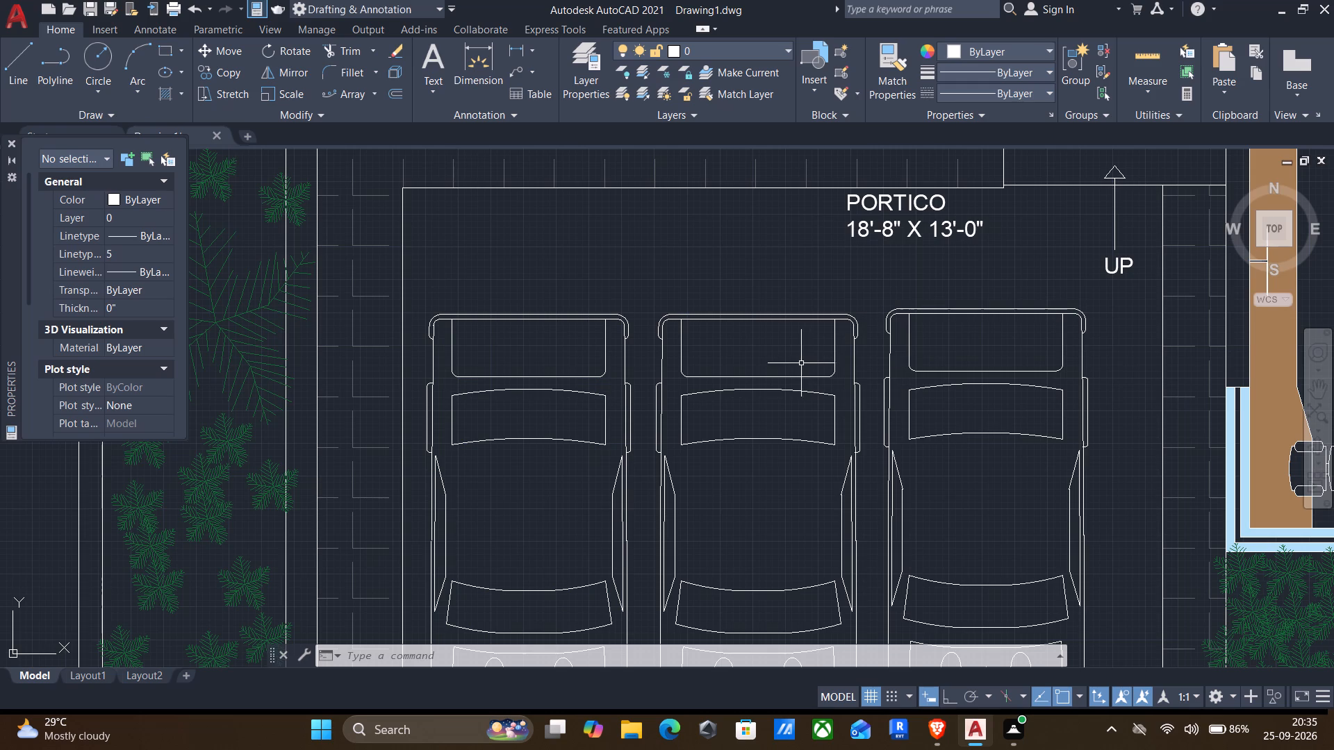
Examine the parked cars, the ENTRY mark, the road frontage and the rooms behind the portico.
scroll(801, 363, down, 3)
middle_drag(775, 493, 715, 413)
middle_drag(721, 524, 652, 454)
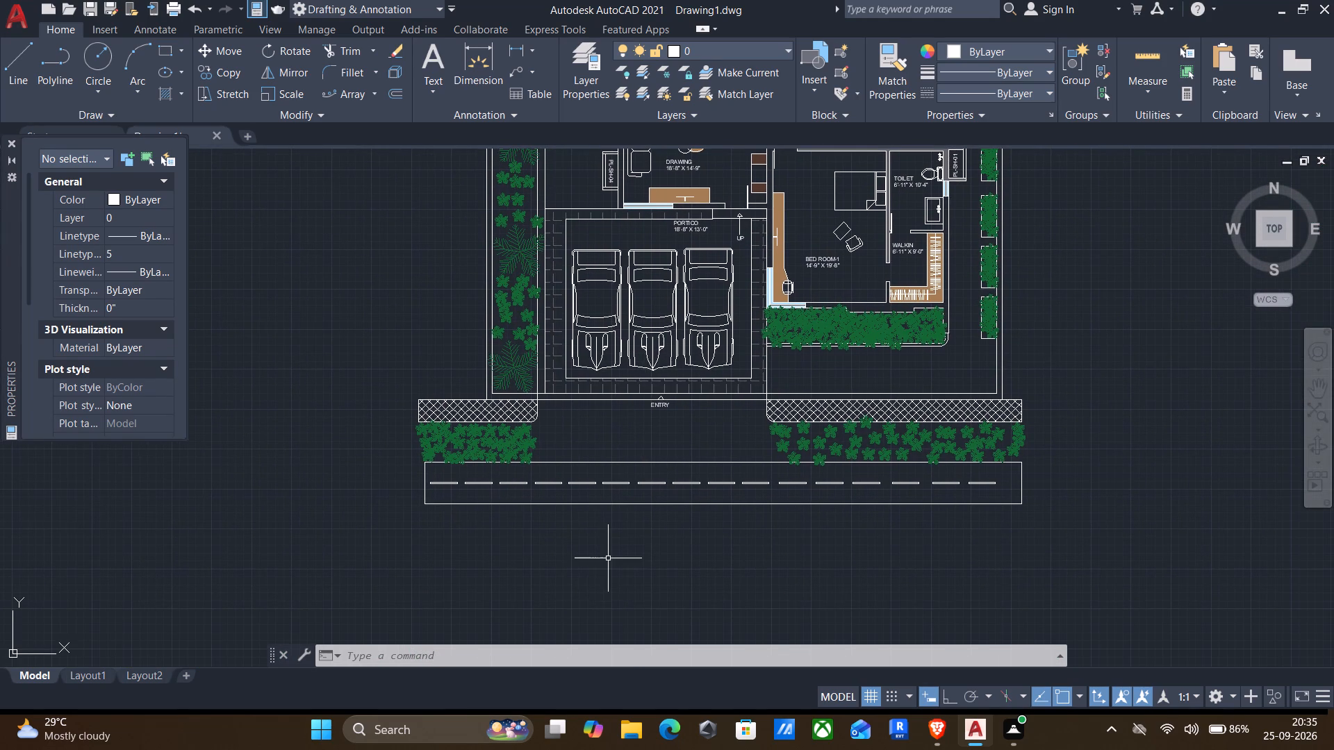
scroll(658, 387, up, 4)
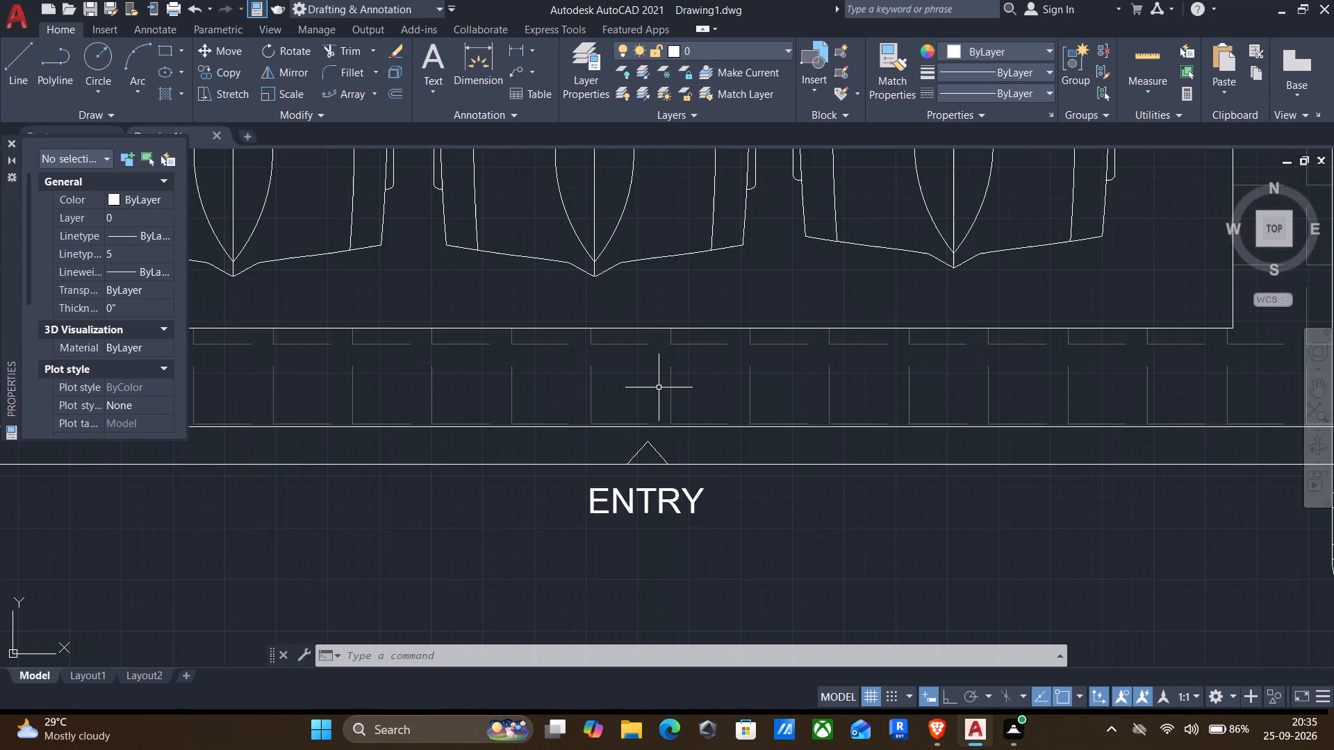
scroll(659, 392, down, 3)
middle_drag(667, 419, 656, 528)
scroll(652, 515, down, 1)
middle_drag(653, 494, 650, 522)
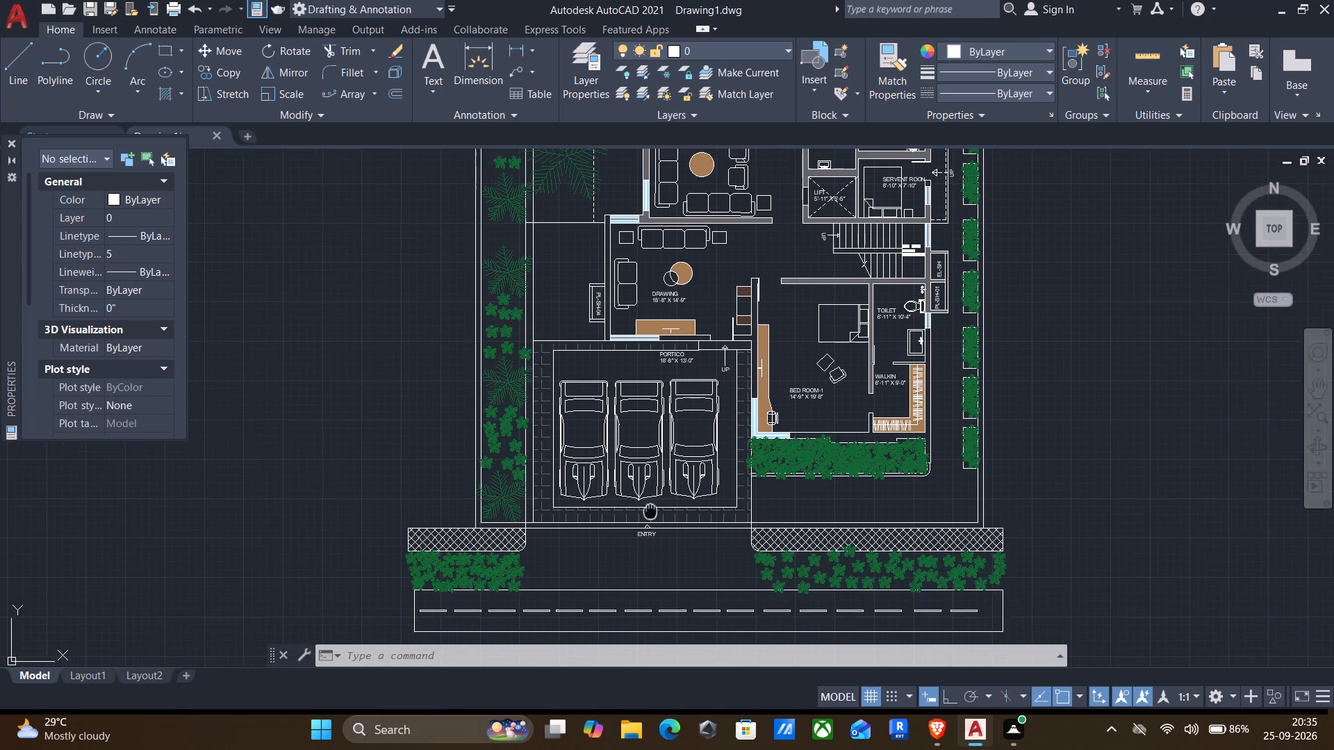
middle_drag(650, 522, 647, 544)
middle_drag(416, 483, 414, 525)
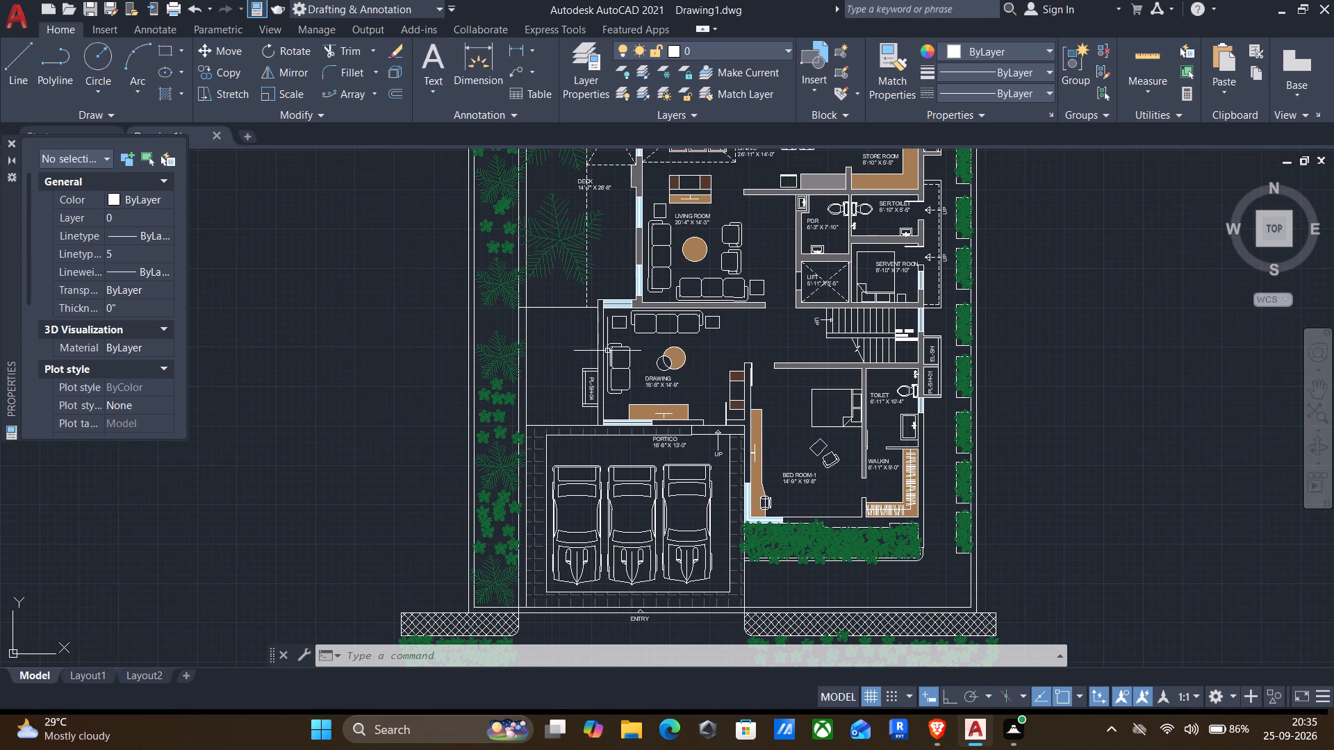
Hatch the drawing room's west wall and the two short PL-SH-04 shaft walls solid in colour 99,100,102.
scroll(601, 353, up, 2)
key(h)
key(Return)
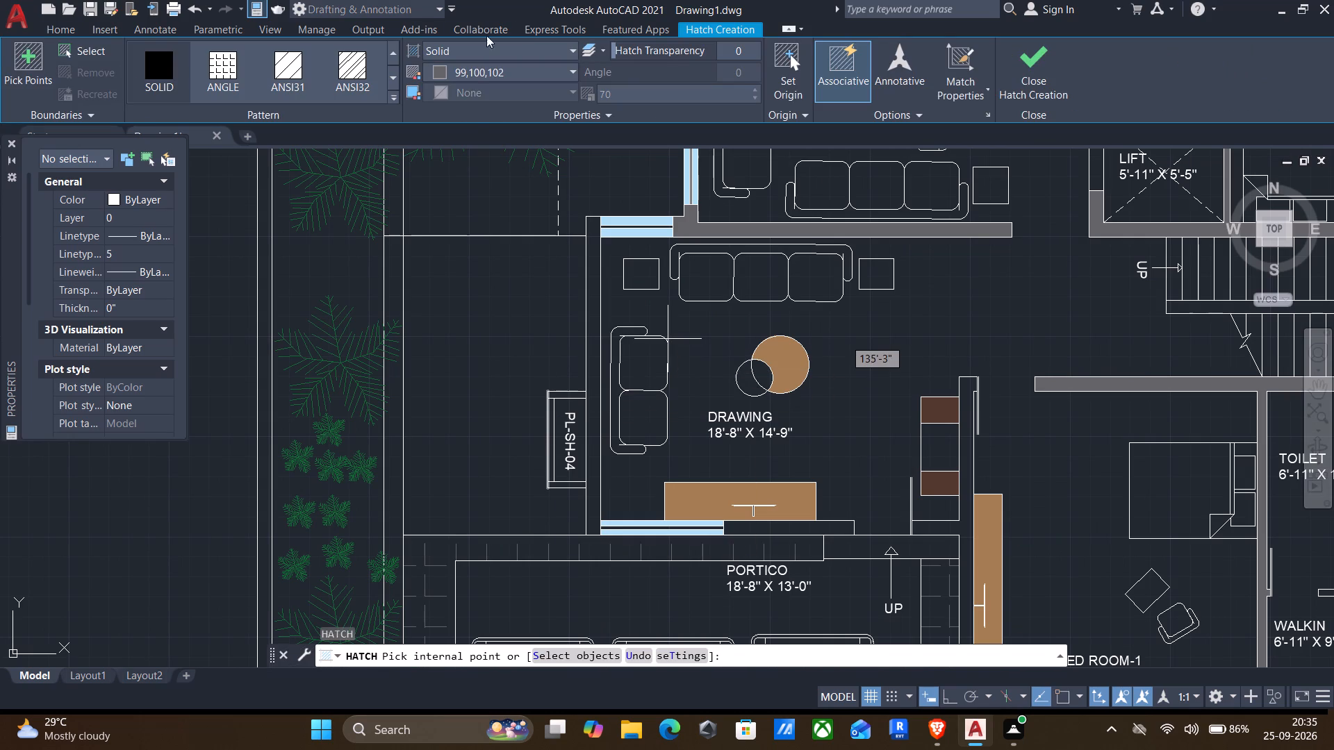
click(590, 305)
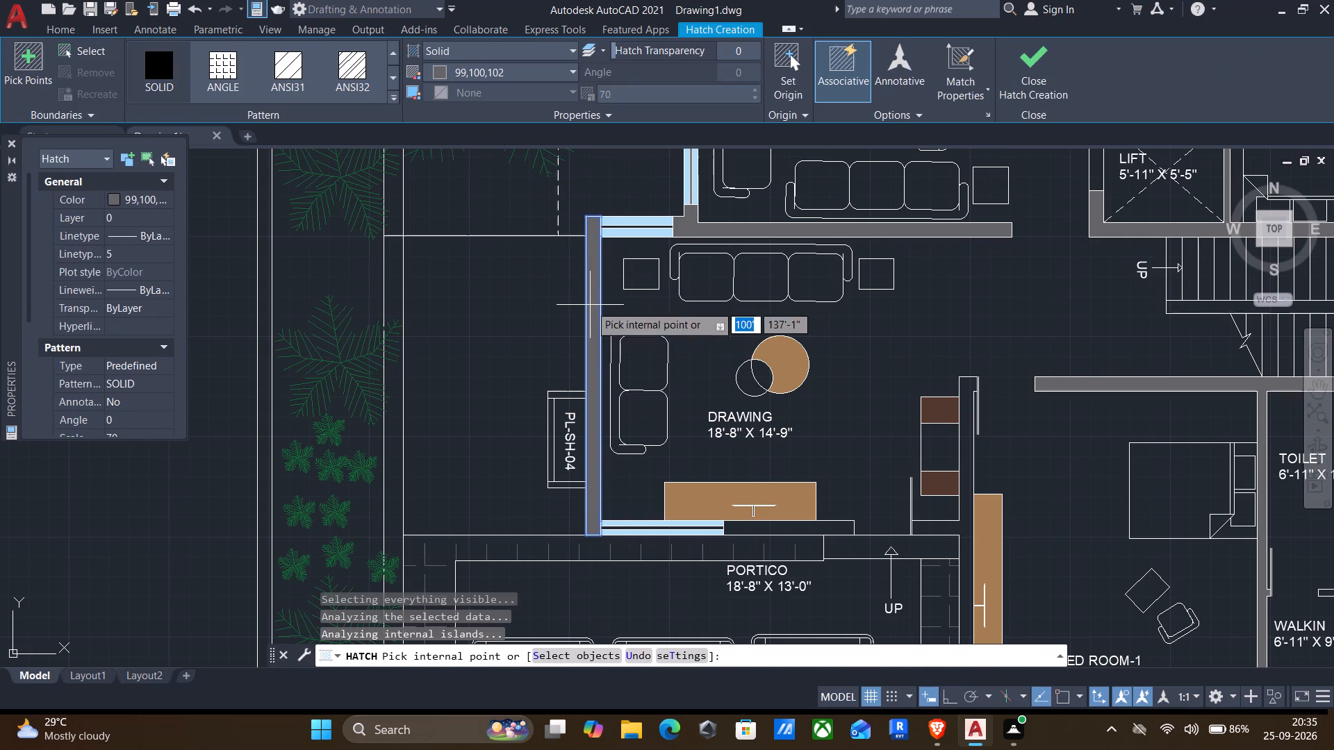
scroll(558, 397, up, 3)
click(565, 384)
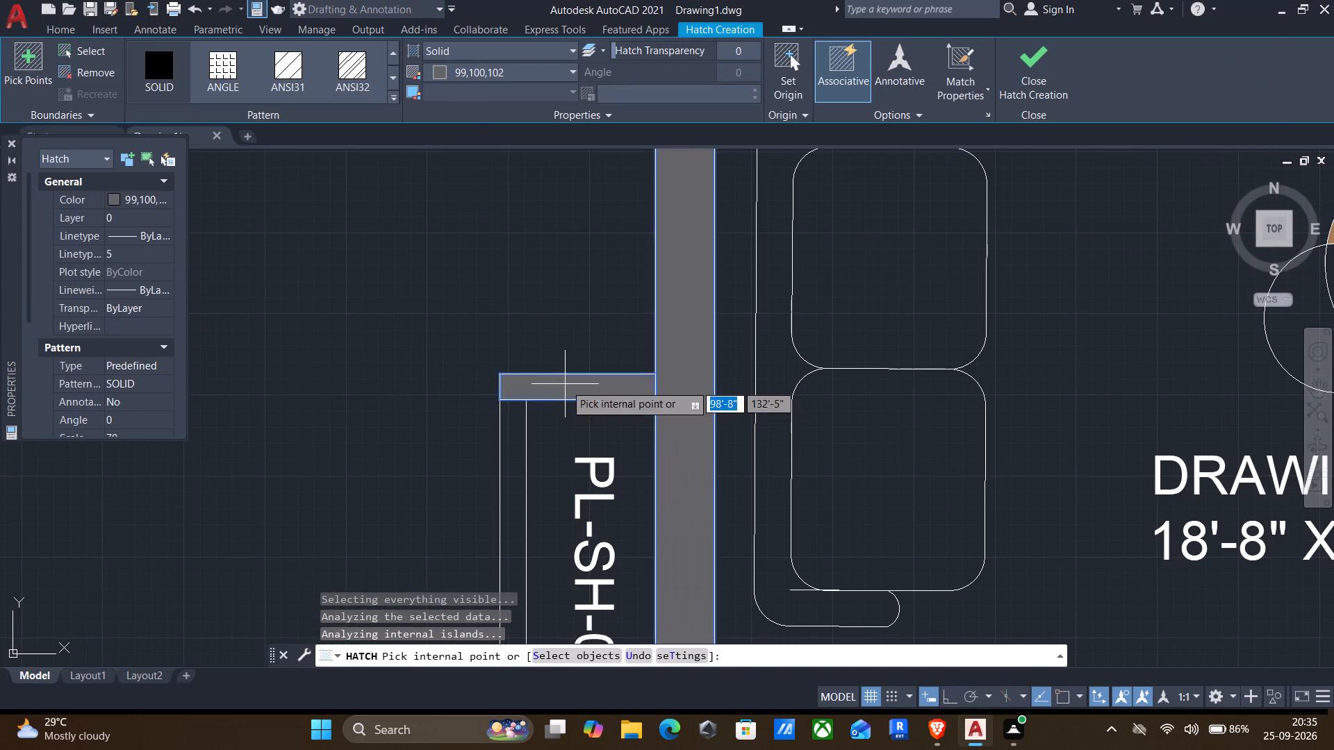
scroll(559, 403, down, 3)
scroll(553, 515, up, 3)
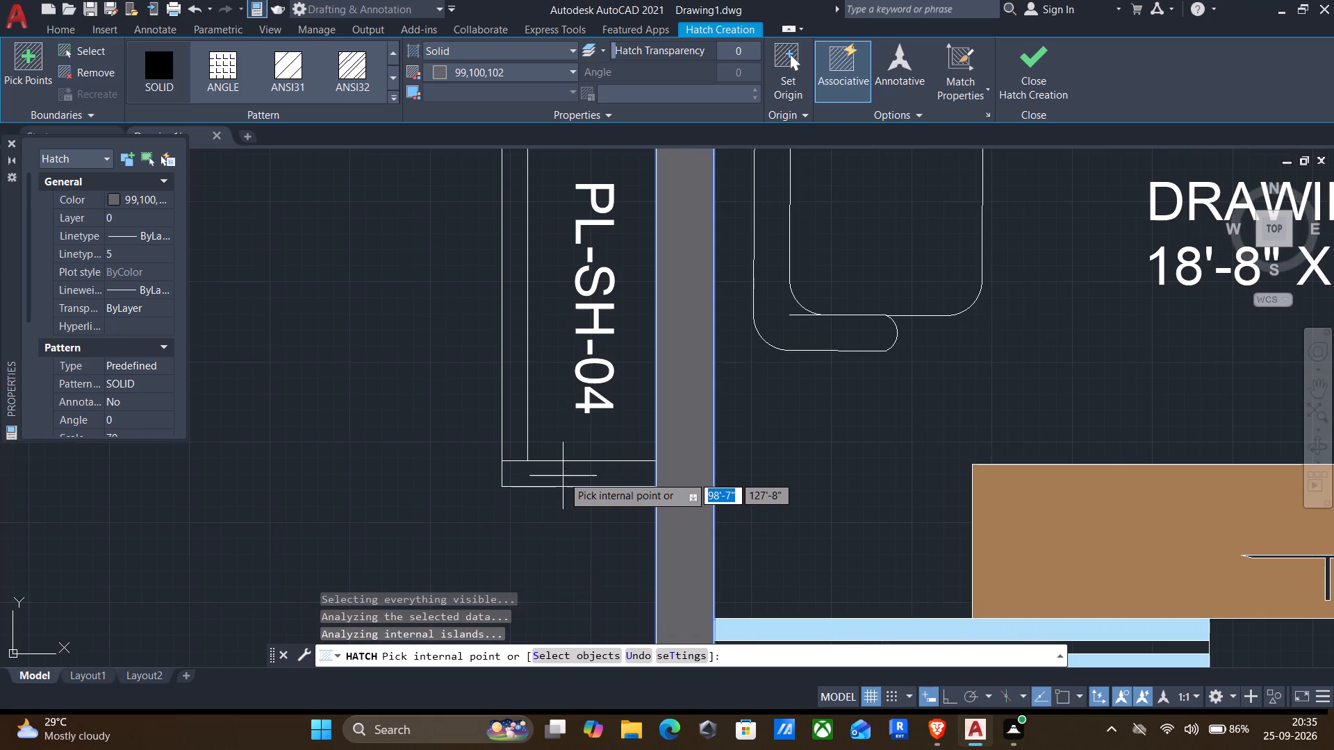
click(563, 476)
scroll(577, 478, down, 3)
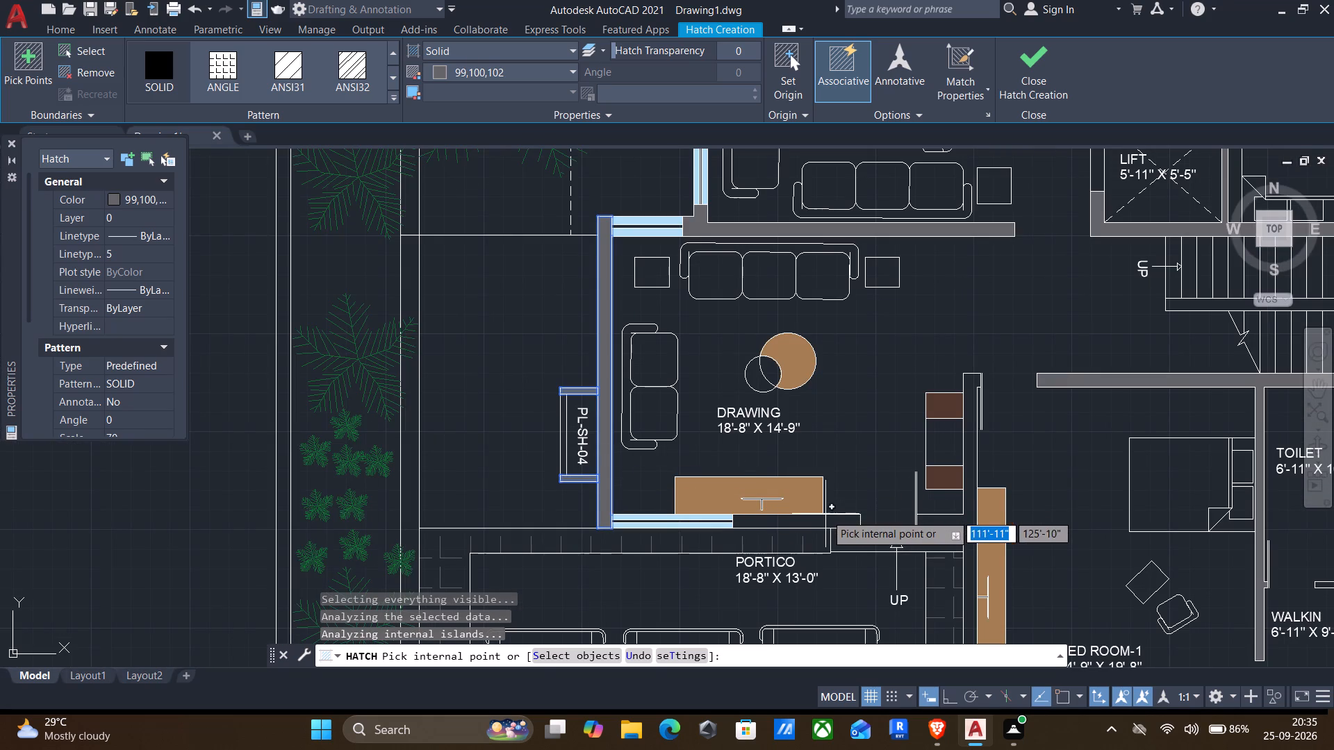
Hatch the drawing room's south wall and the wall between it and BED ROOM-1 with the same solid grey.
click(812, 524)
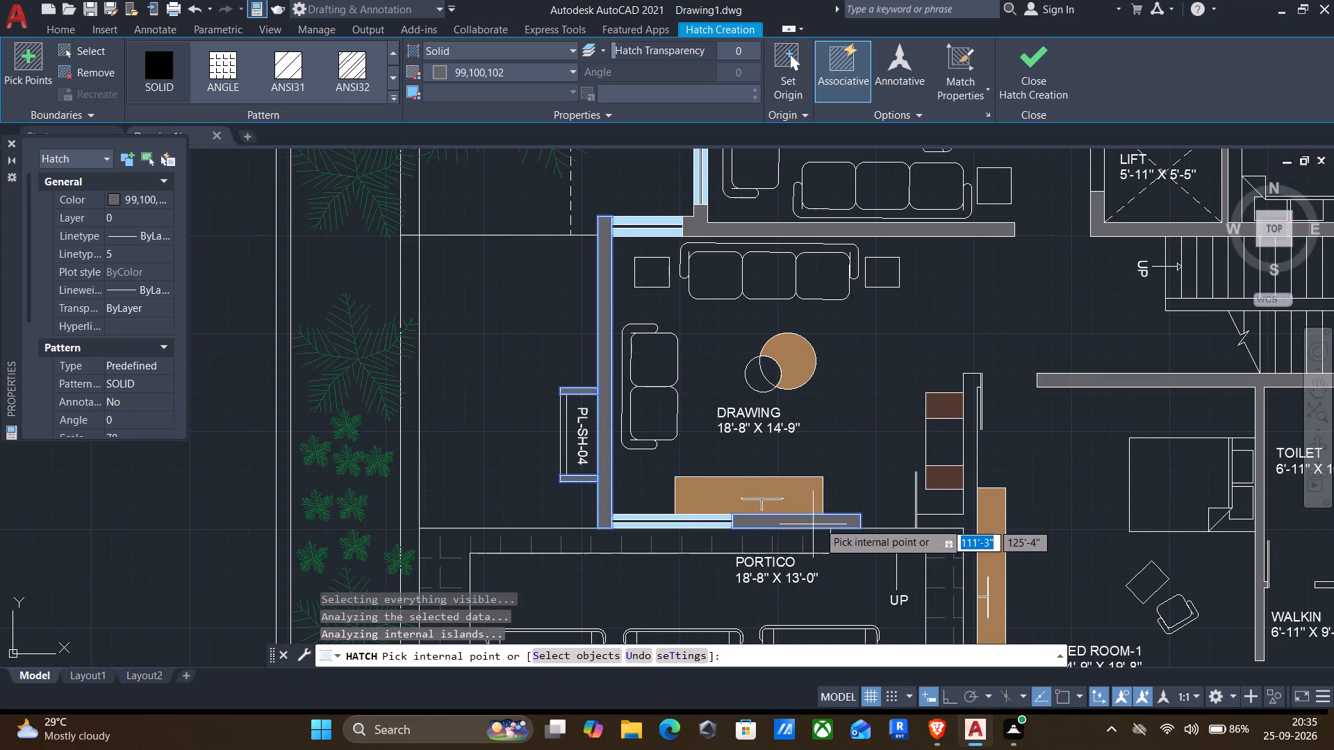
click(972, 451)
middle_drag(971, 453, 714, 367)
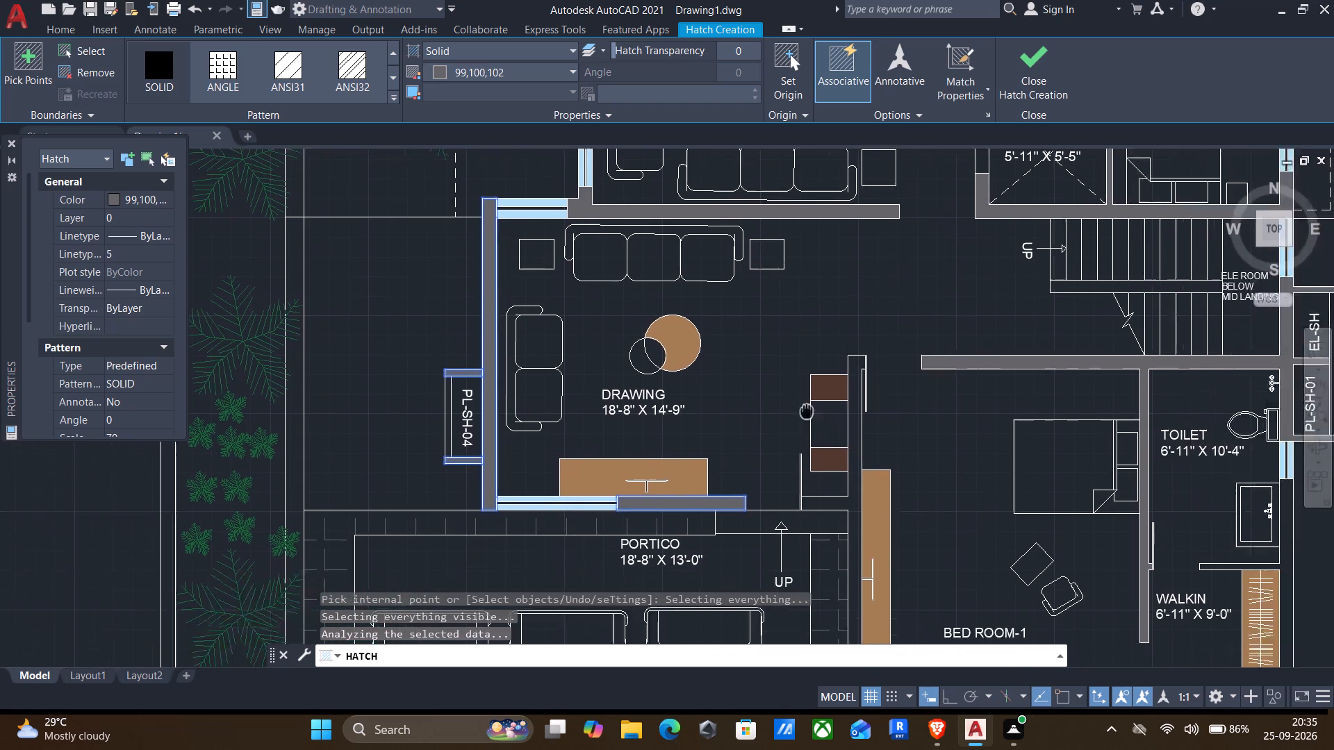
middle_drag(714, 367, 563, 285)
click(668, 405)
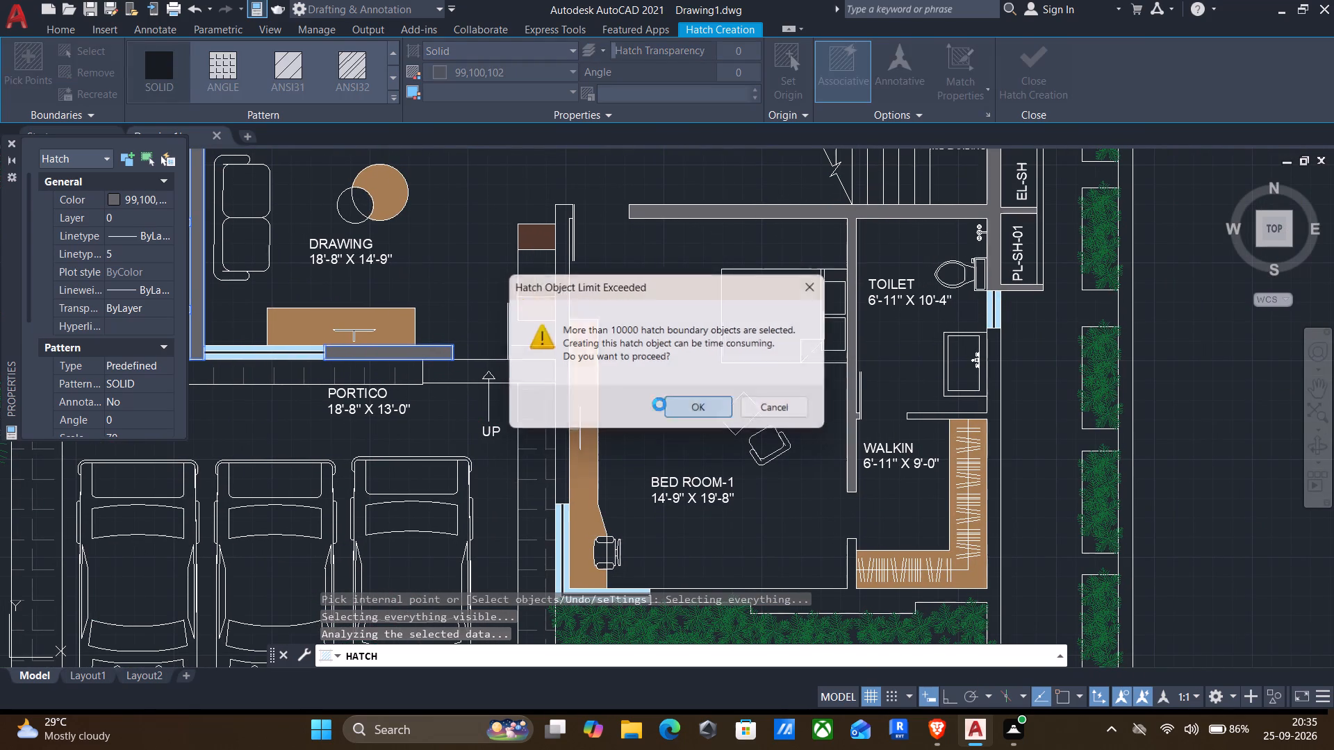
scroll(563, 416, up, 3)
scroll(551, 402, down, 2)
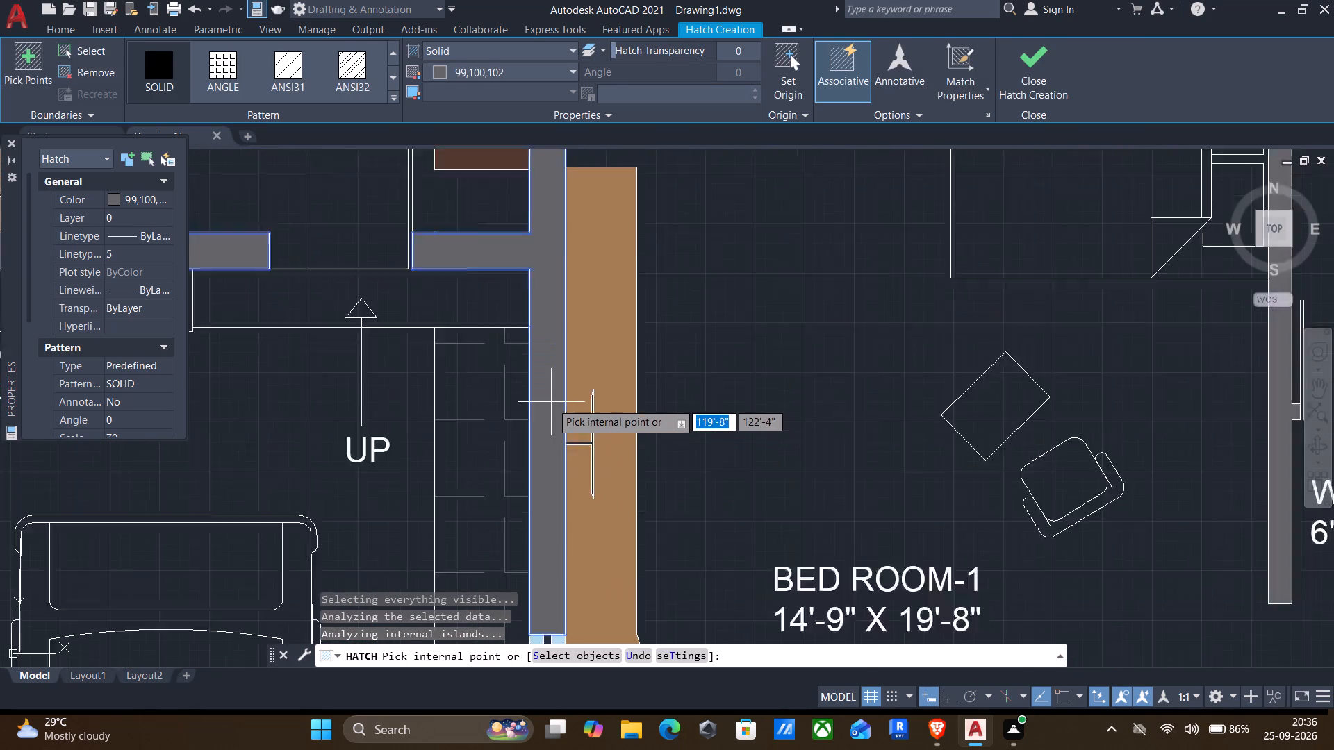
scroll(551, 402, down, 1)
key(Return)
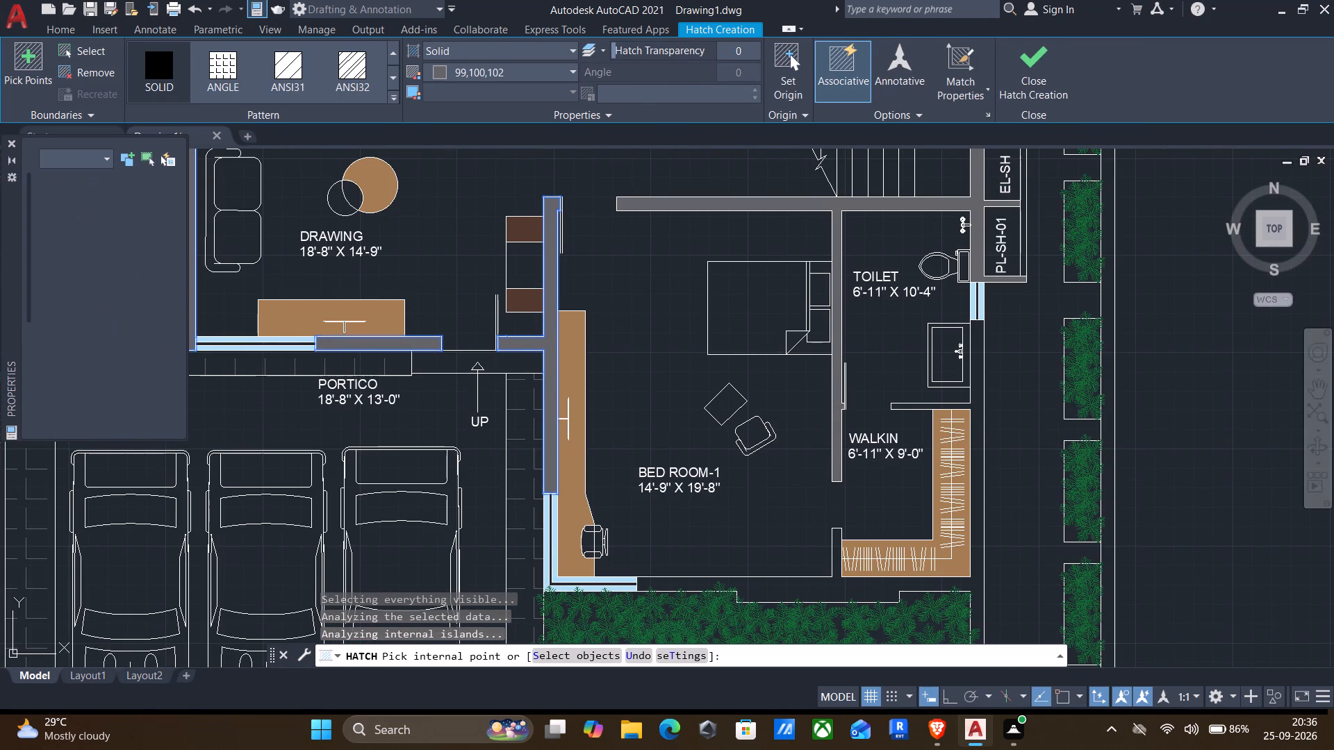
Hatch the south and east walls of BED ROOM-1 and the WALKIN, including their short connecting partitions, solid in colour 99,100,102.
scroll(606, 385, down, 2)
middle_drag(641, 379, 637, 404)
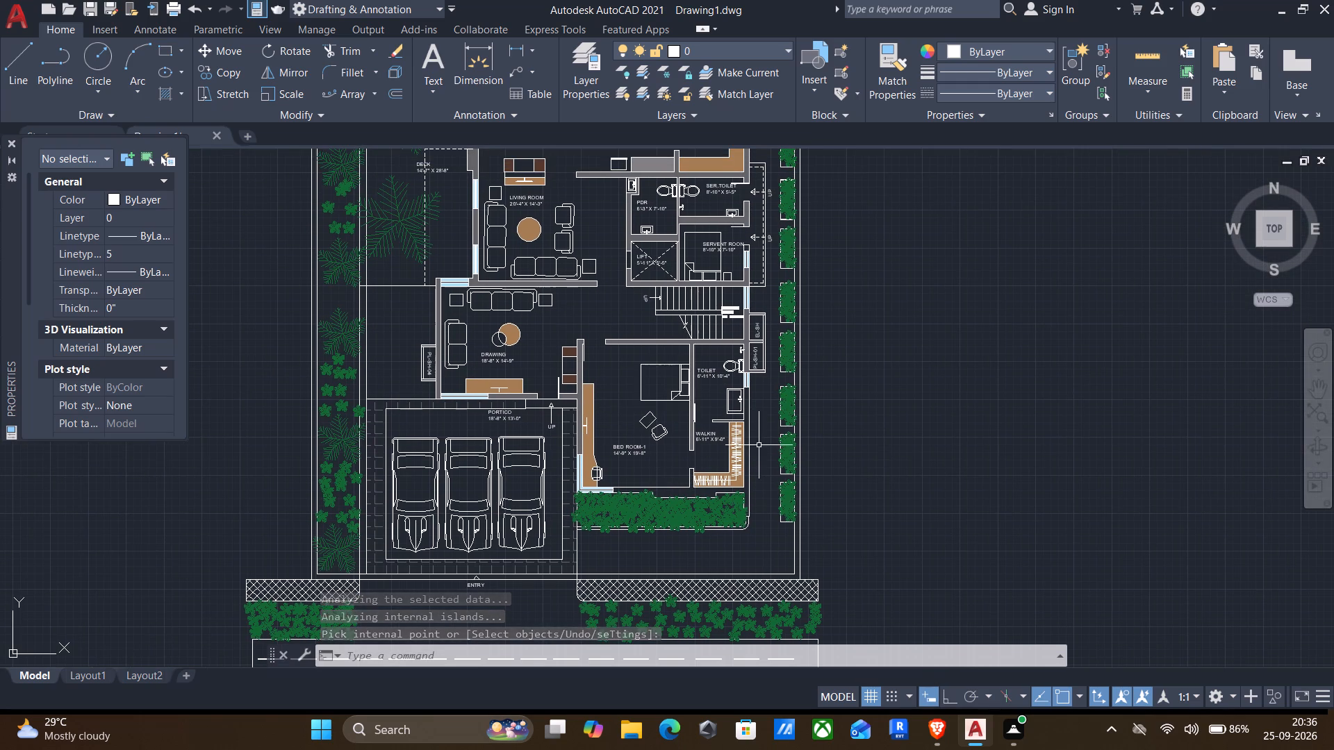
scroll(693, 490, up, 4)
key(h)
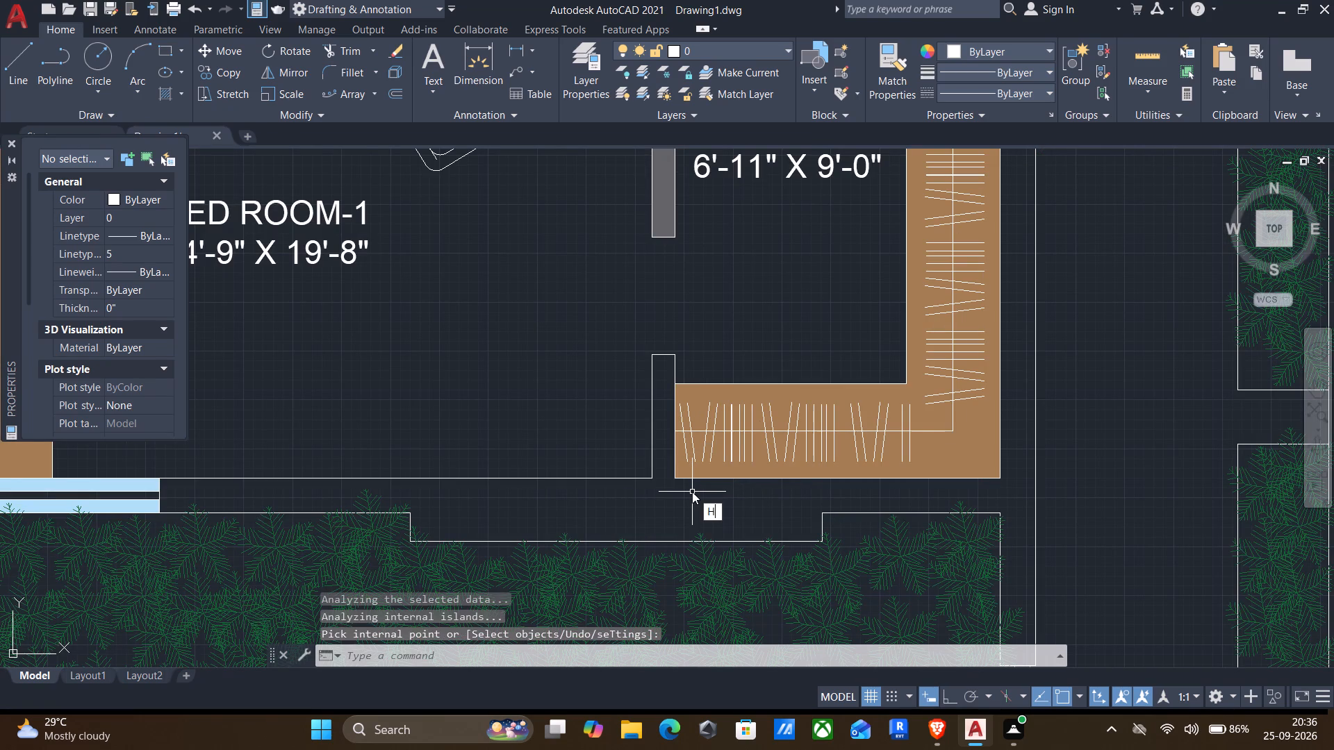
key(Return)
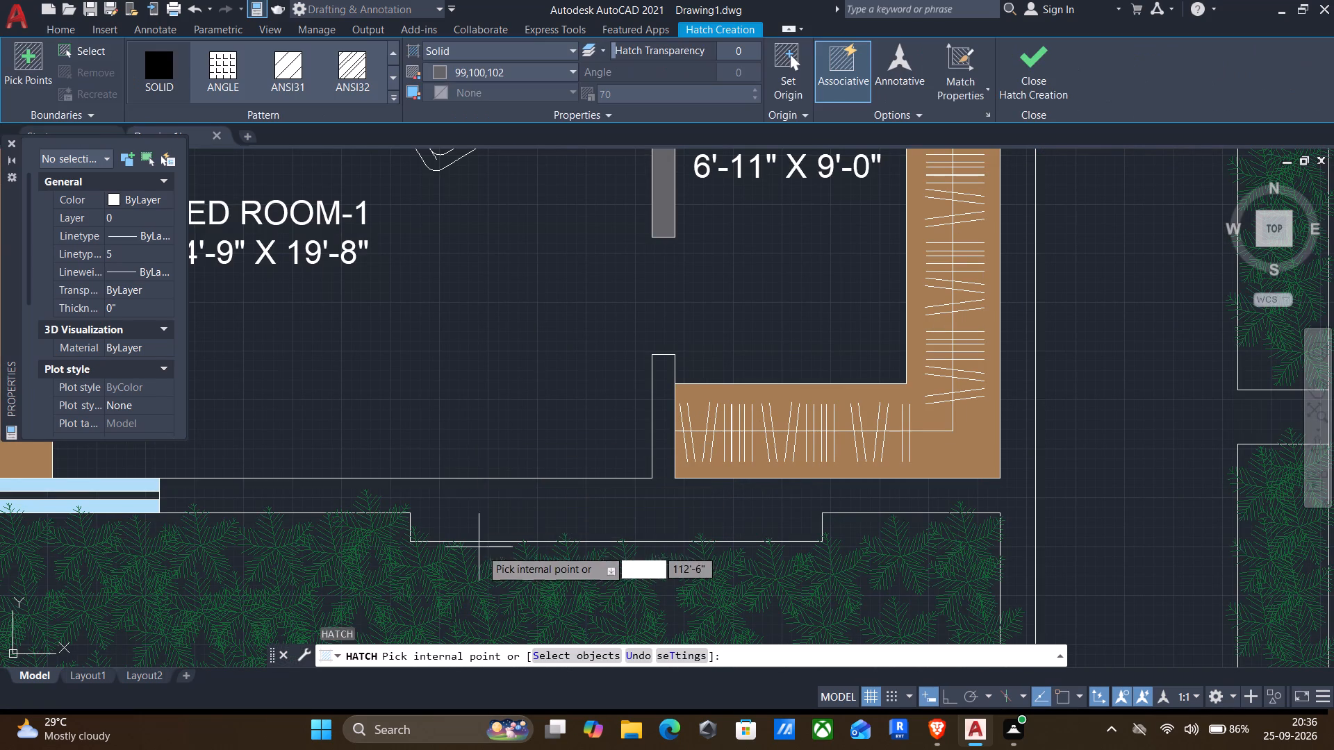
click(475, 490)
scroll(722, 485, down, 2)
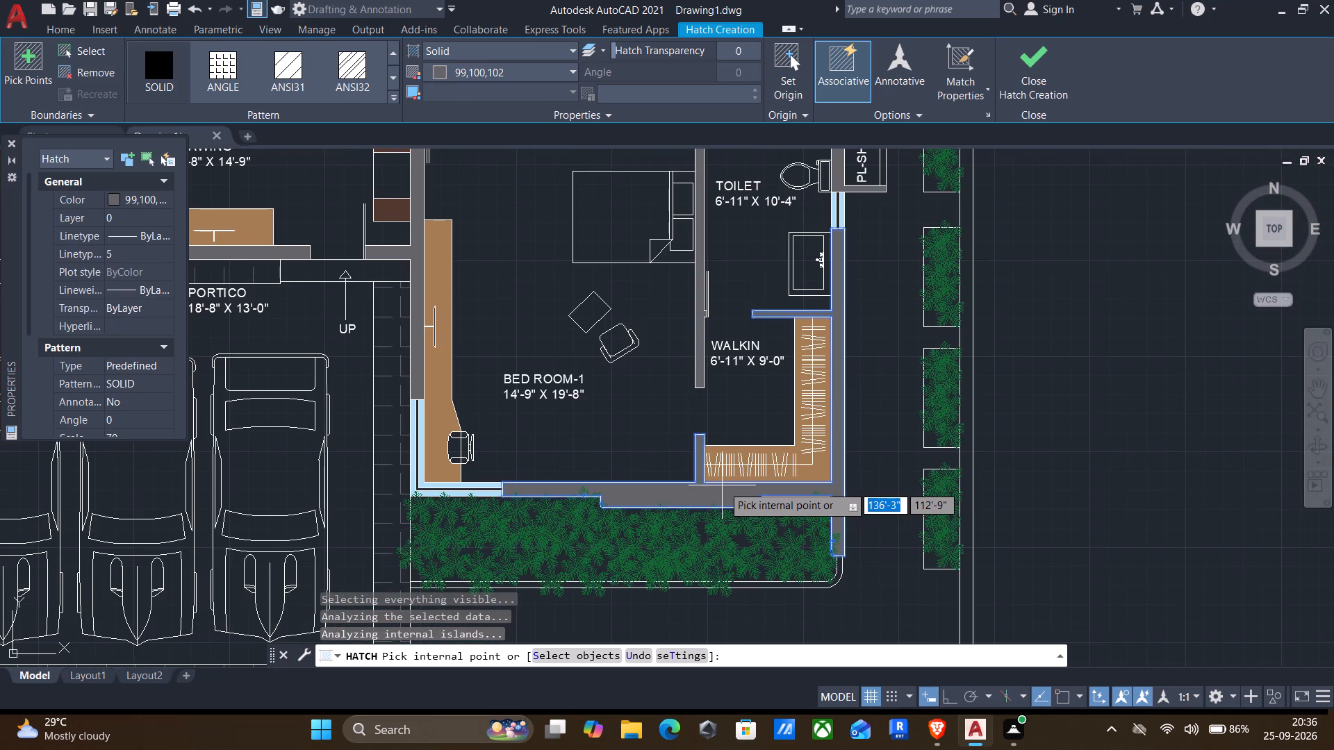
middle_drag(791, 555, 697, 502)
scroll(696, 501, down, 2)
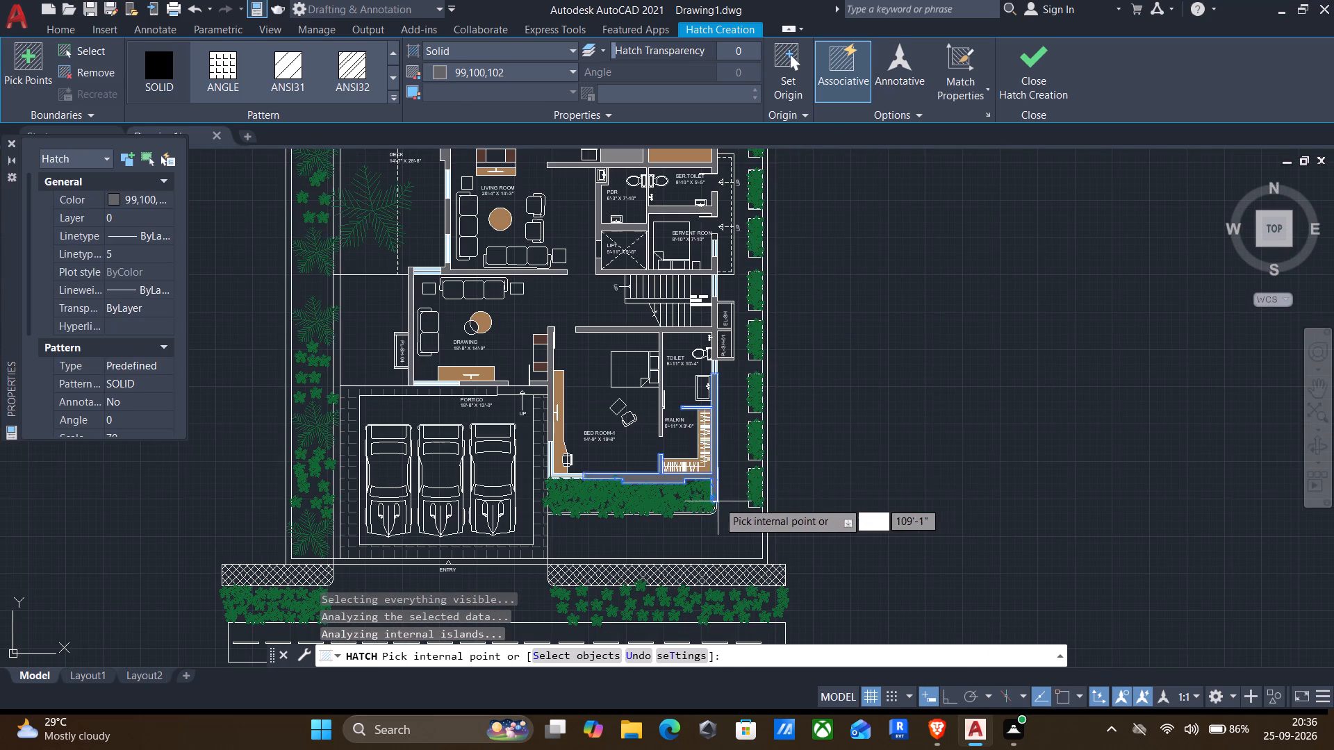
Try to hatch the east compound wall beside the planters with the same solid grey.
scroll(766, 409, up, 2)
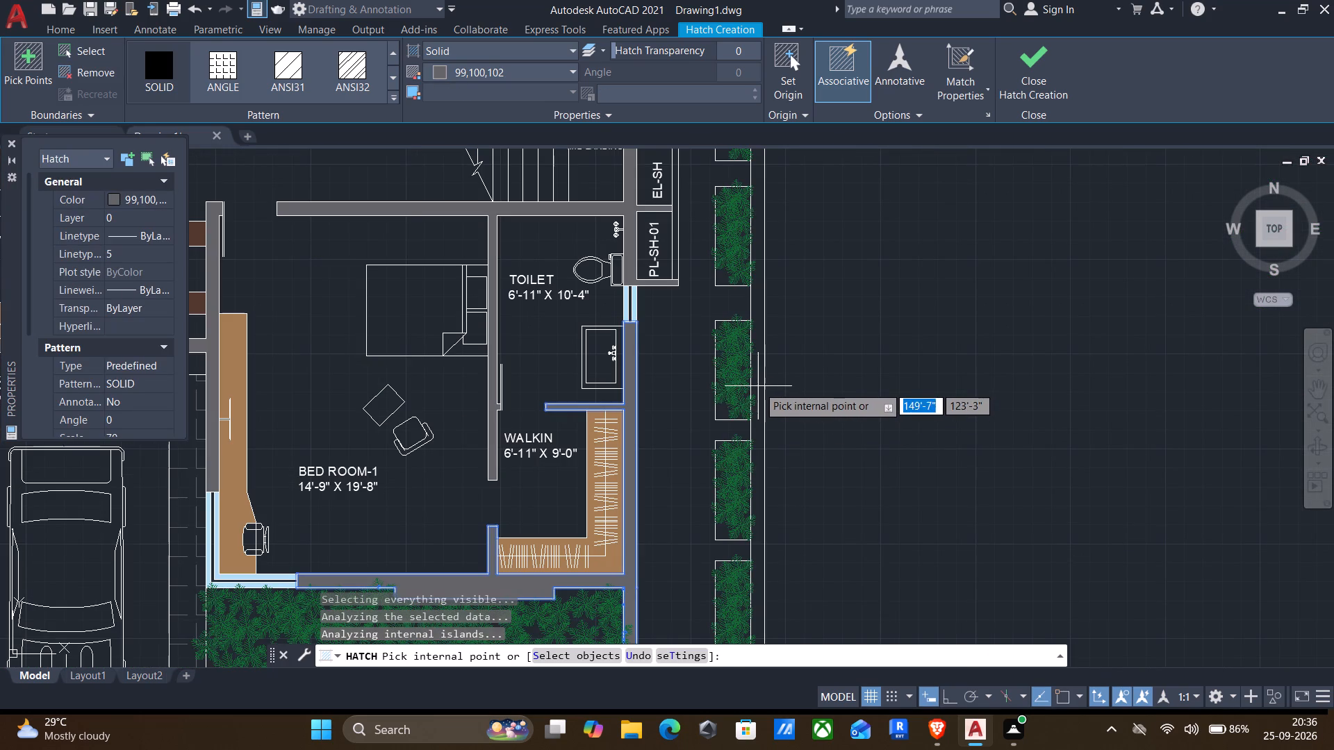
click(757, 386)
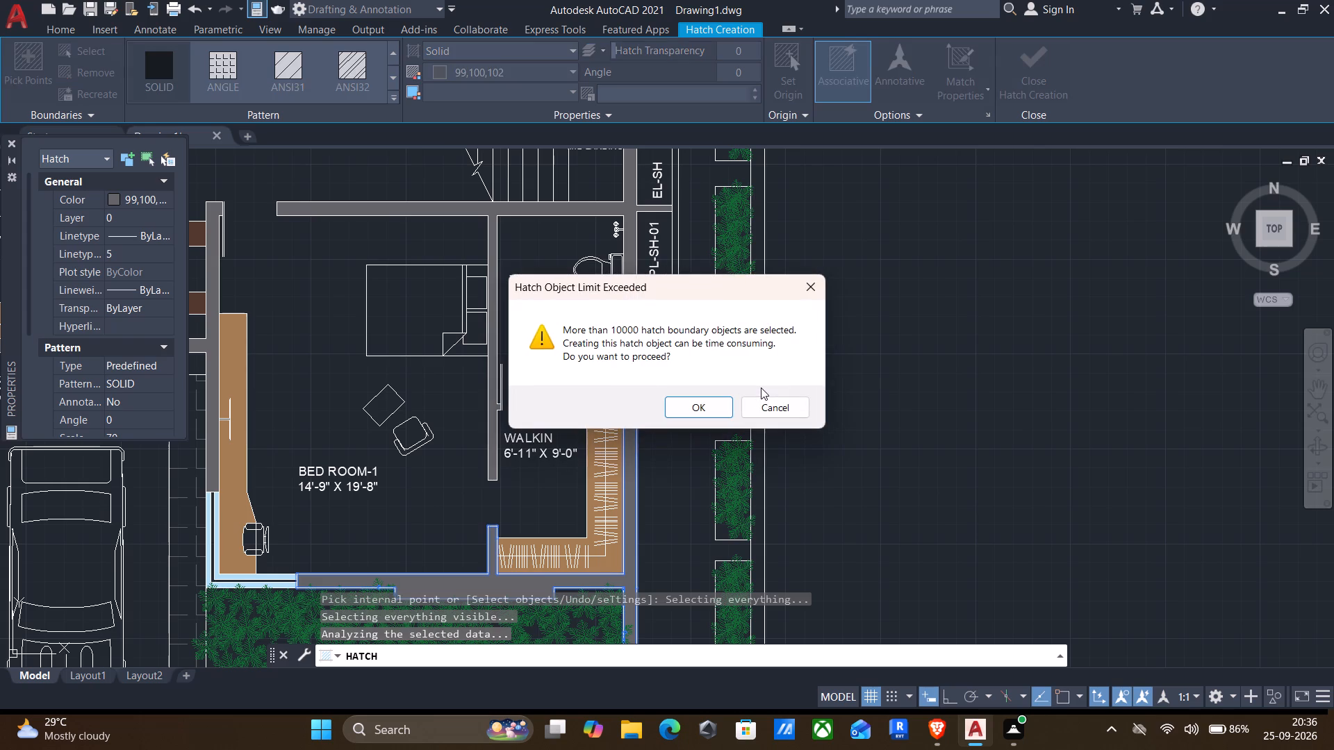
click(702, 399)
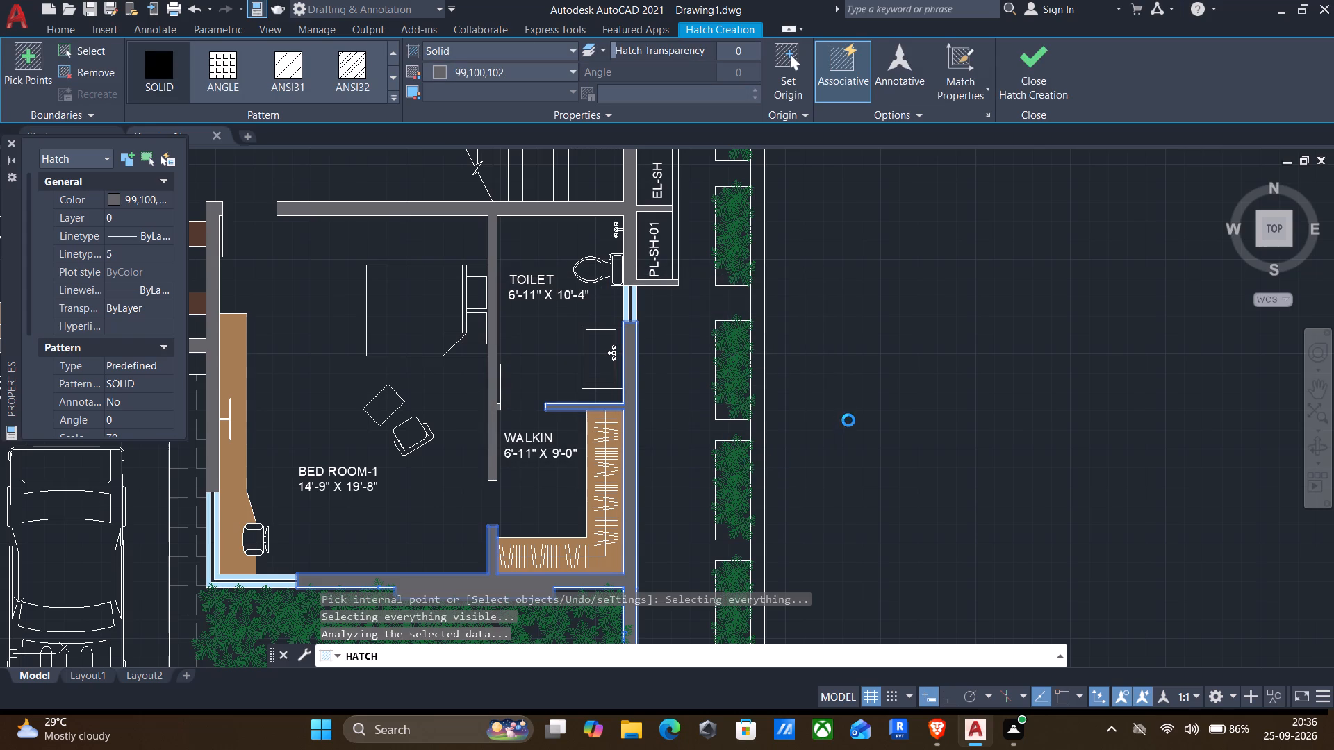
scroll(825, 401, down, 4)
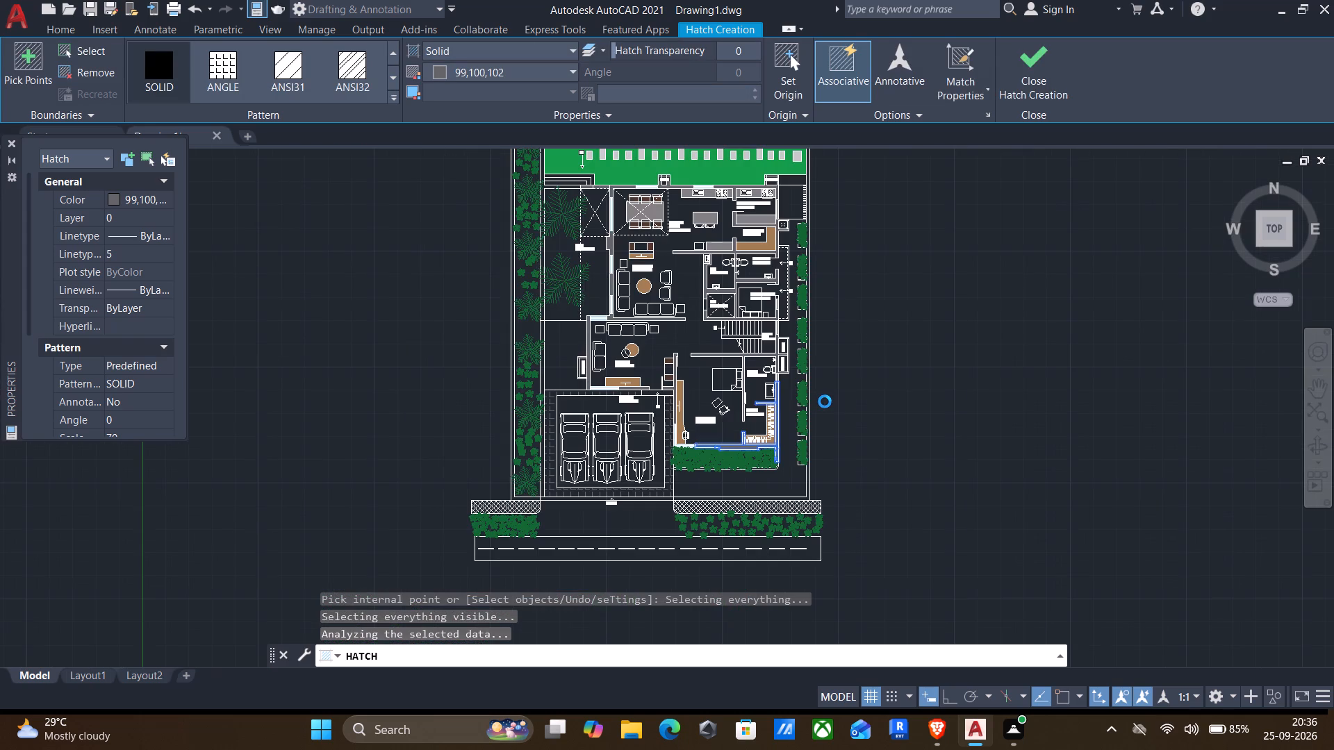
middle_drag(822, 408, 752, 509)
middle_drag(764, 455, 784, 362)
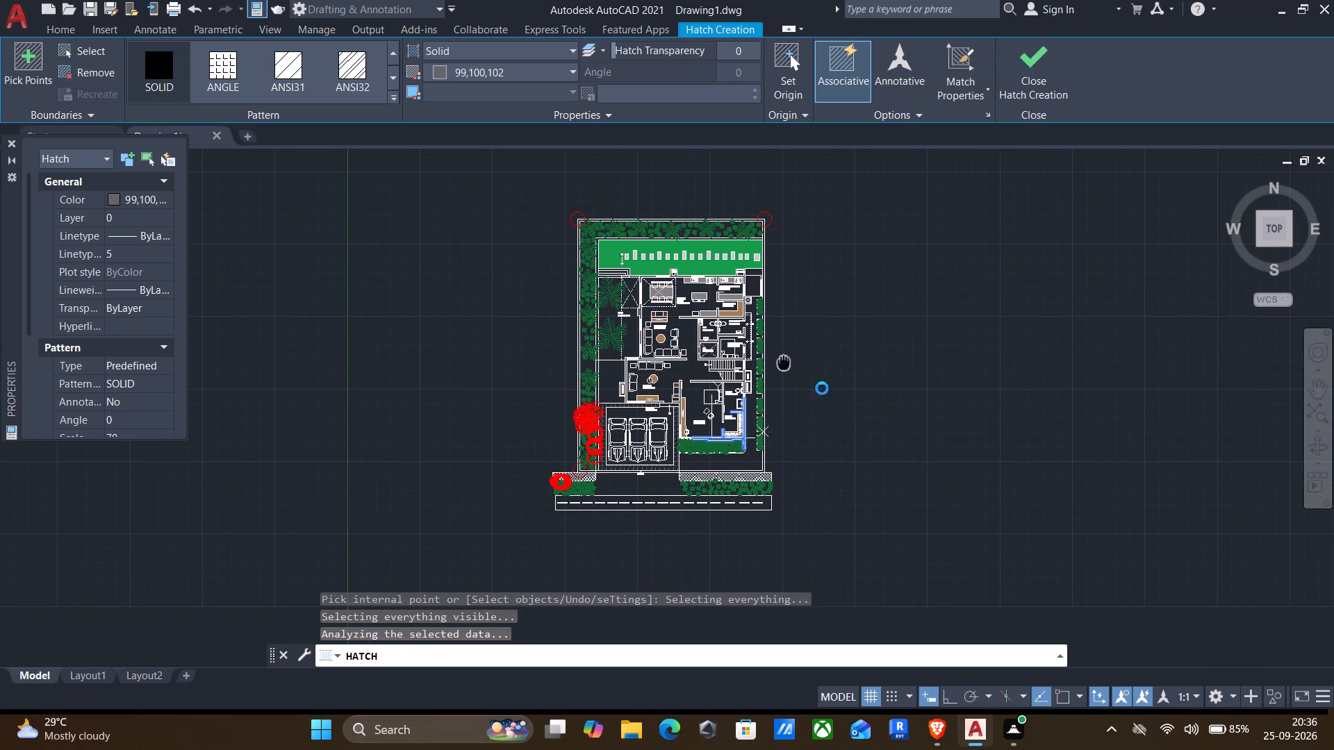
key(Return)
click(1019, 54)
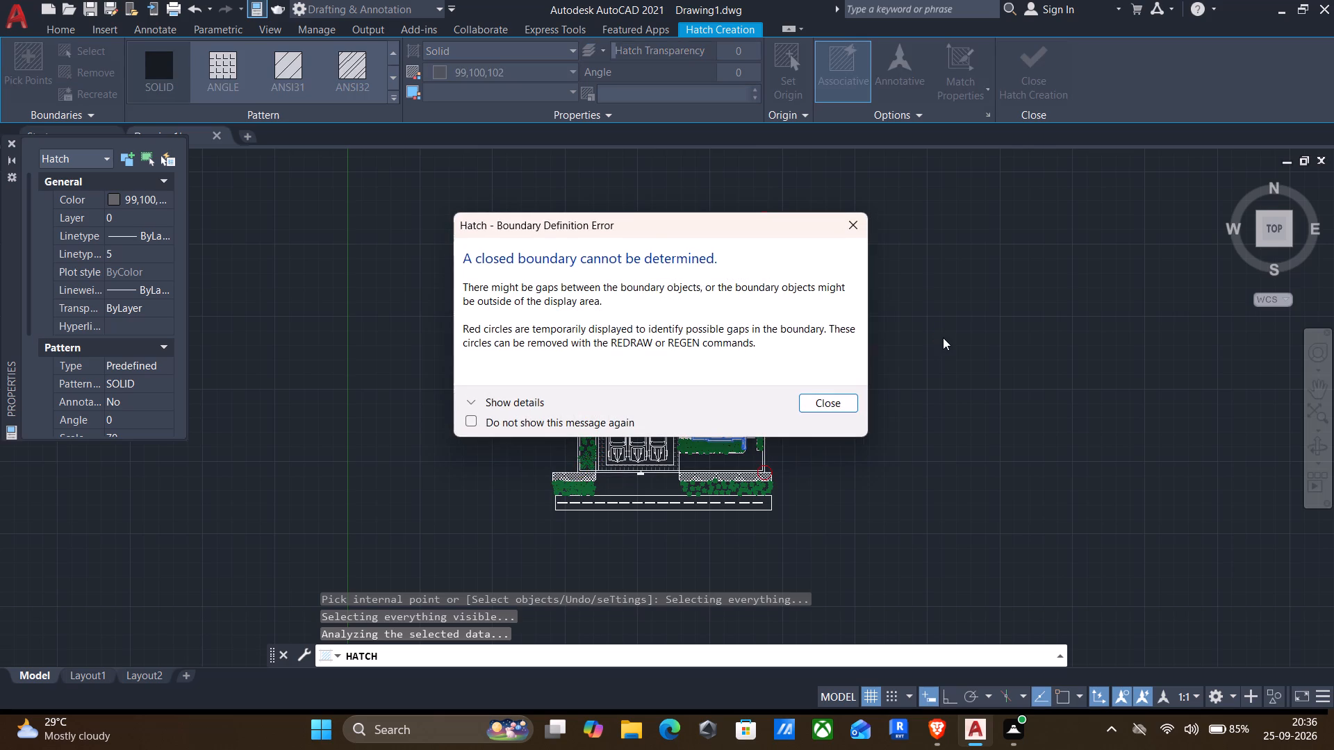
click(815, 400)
Close the Properties palette.
scroll(666, 478, up, 4)
scroll(663, 467, down, 2)
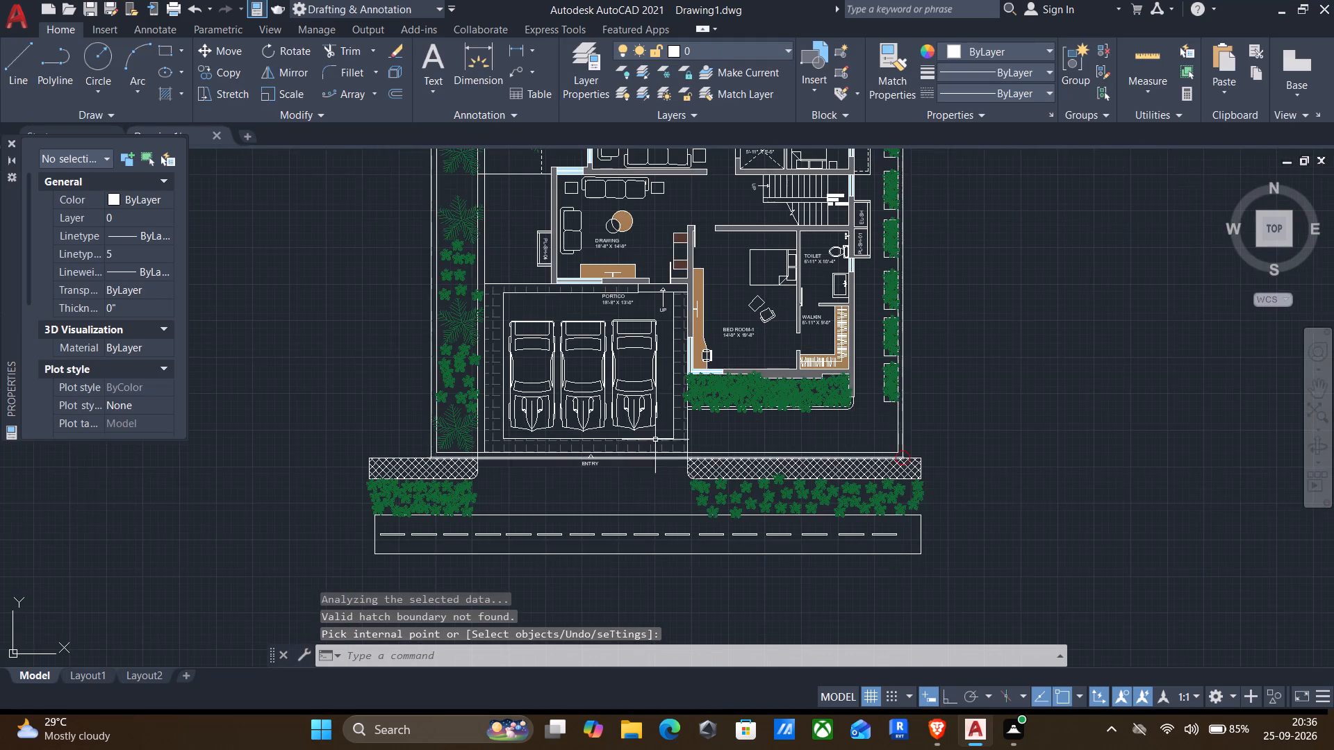
middle_drag(626, 478, 617, 508)
scroll(614, 494, down, 1)
middle_drag(586, 437, 547, 496)
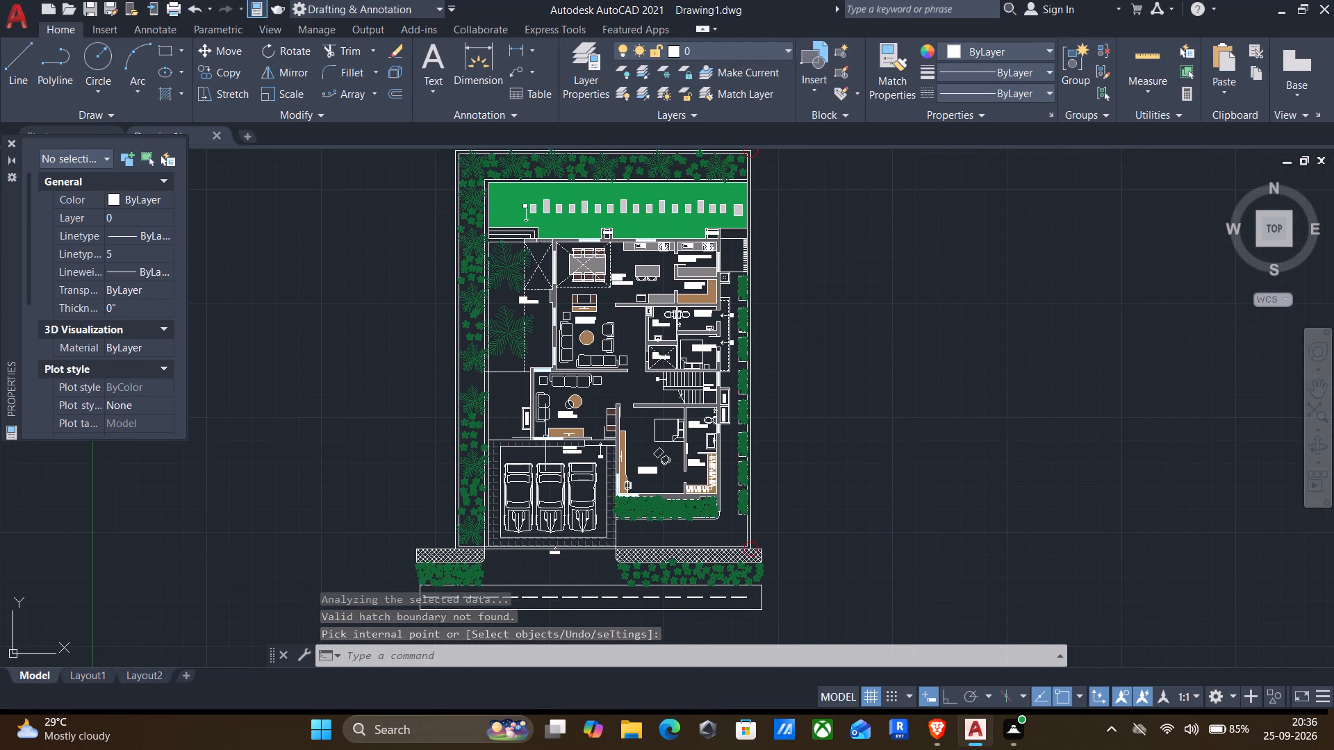
middle_drag(545, 437, 547, 472)
click(8, 140)
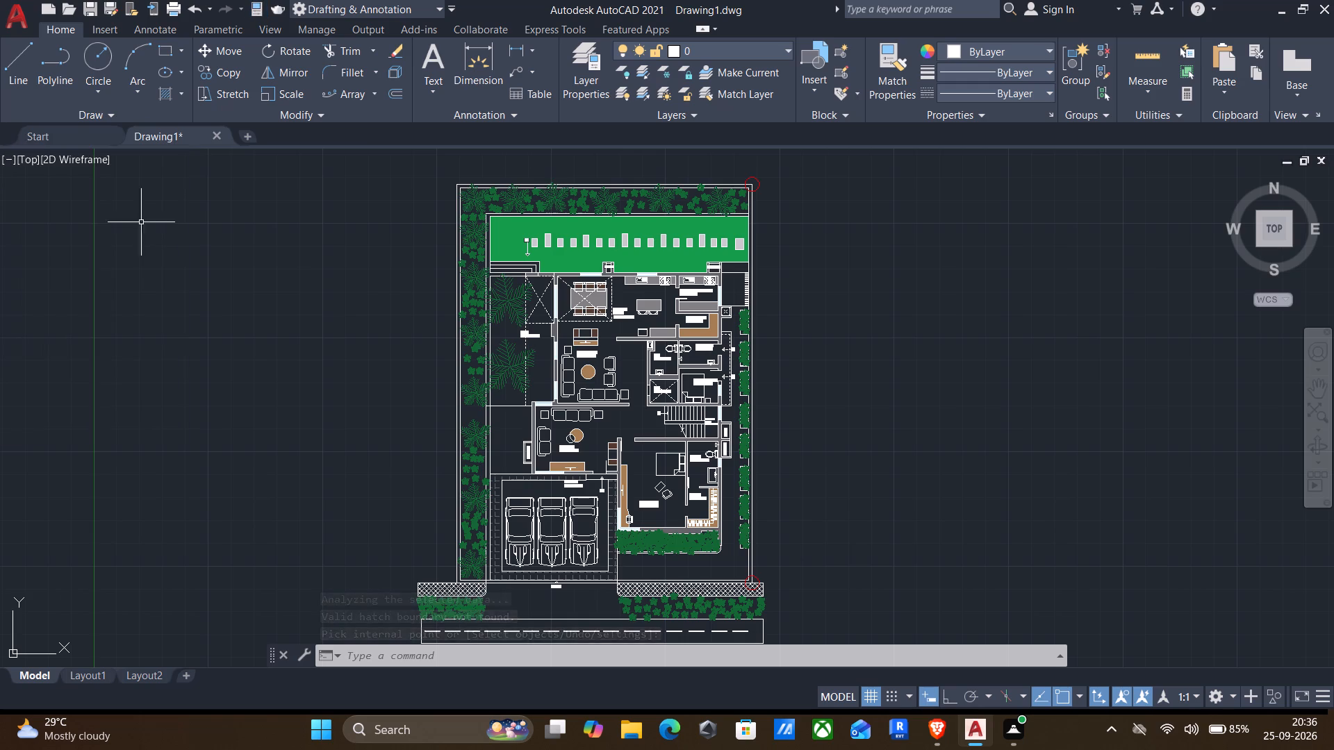
middle_drag(404, 307, 425, 285)
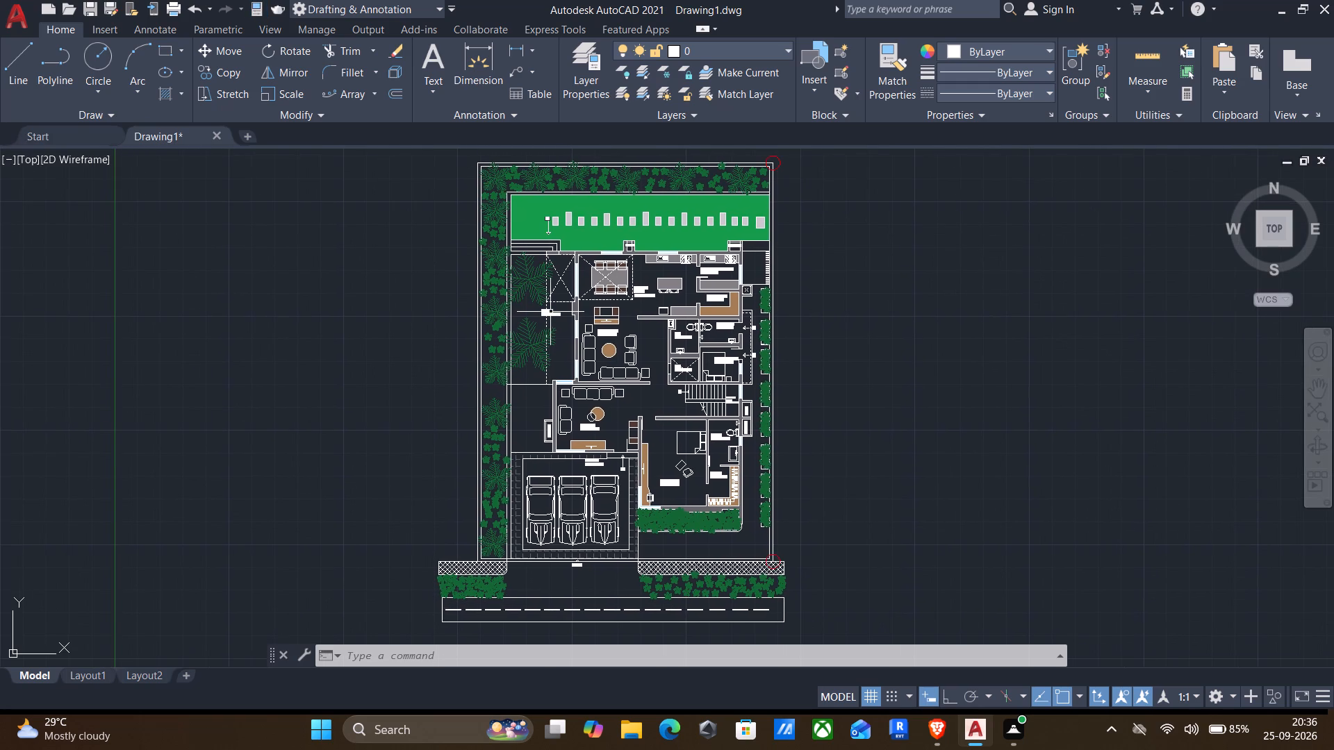
Preview the model plot using the DWG To PDF.pc3 plotter.
key(ctrl+p)
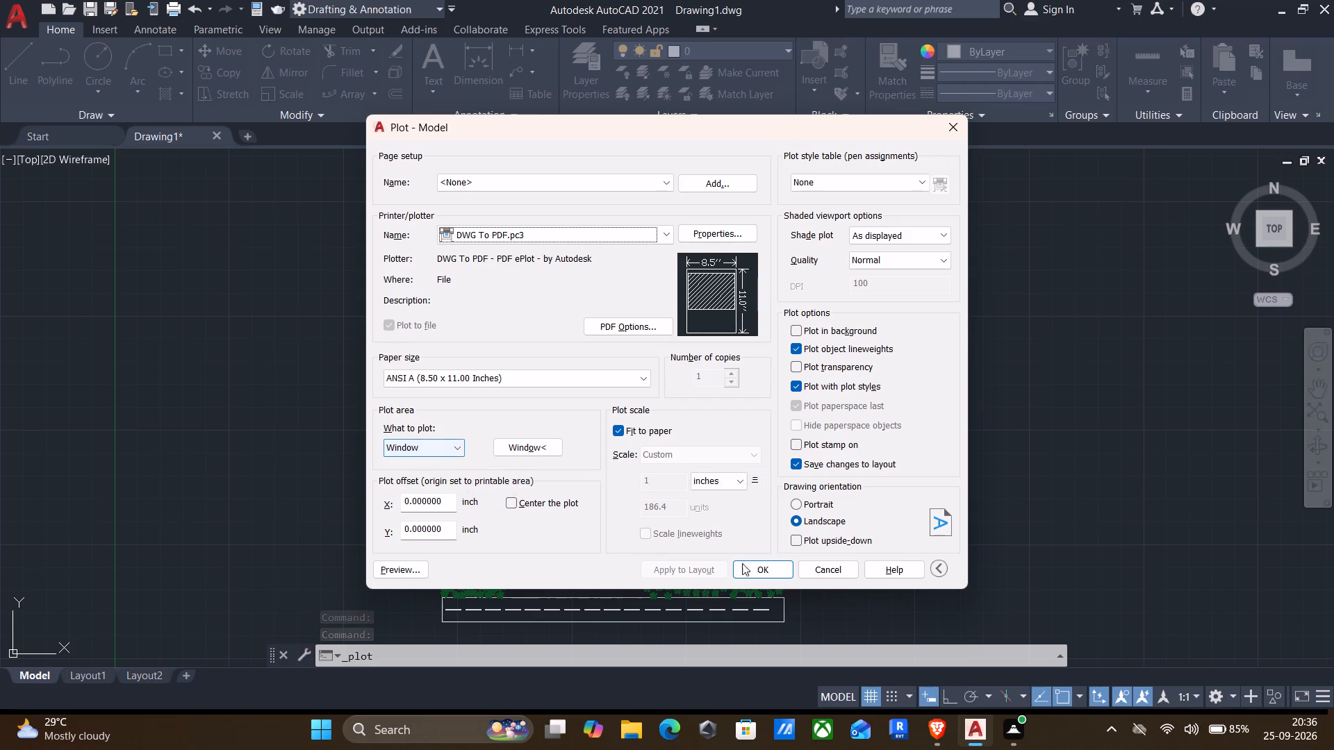
click(807, 570)
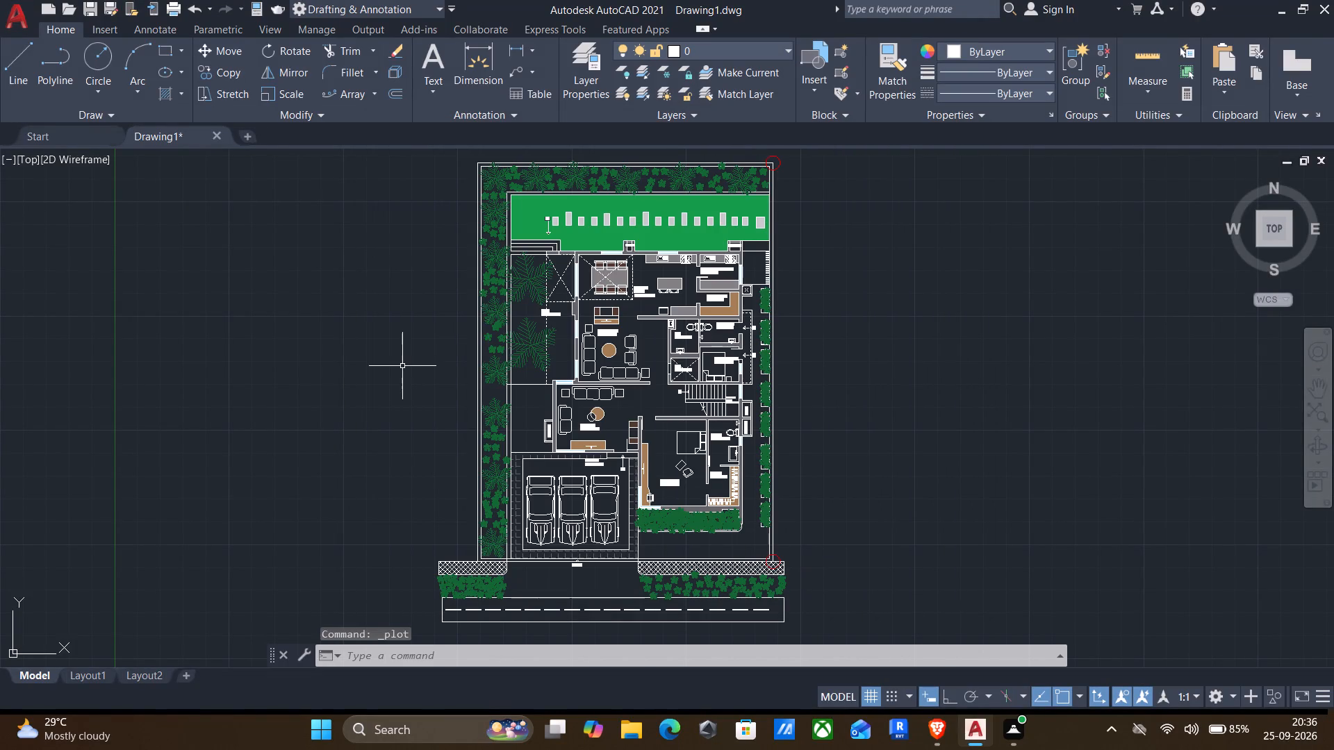
key(ctrl+p)
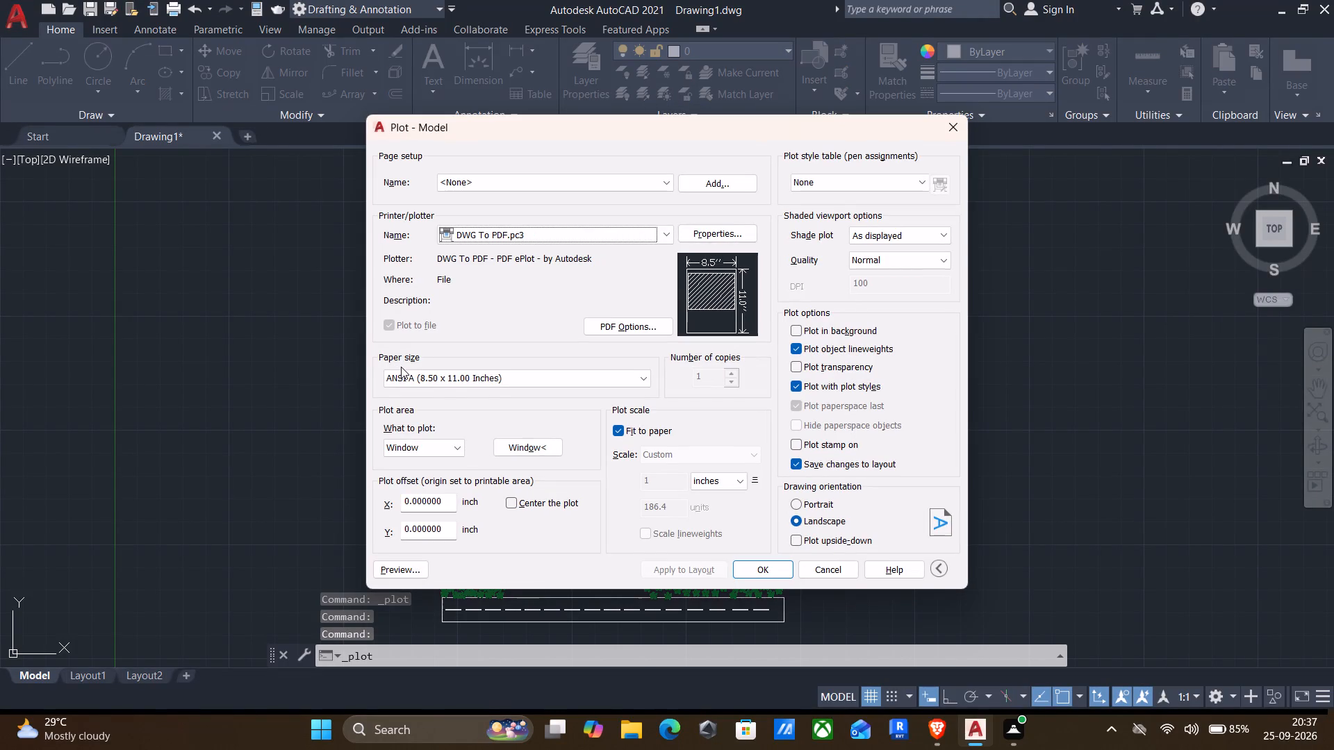
click(386, 573)
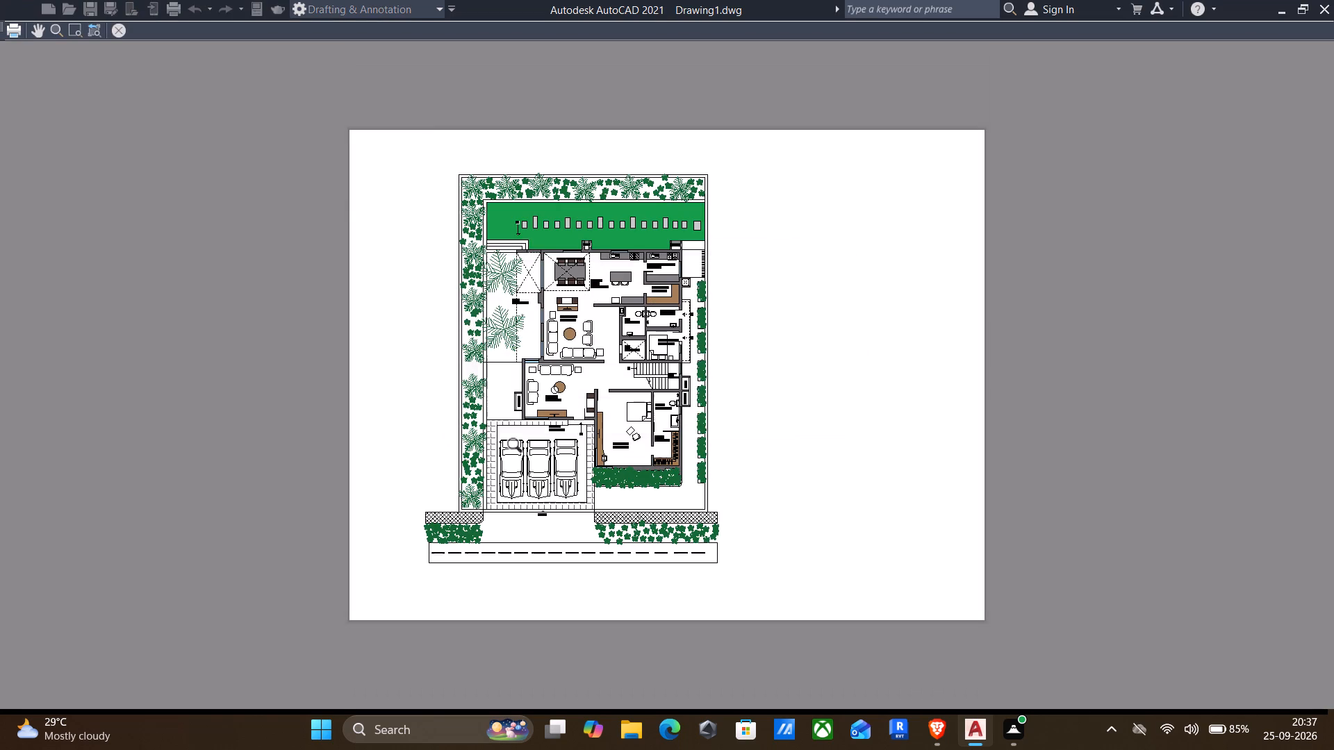
Examine the previewed plan from the rear lawn through the rooms and portico to the road frontage.
scroll(522, 461, up, 2)
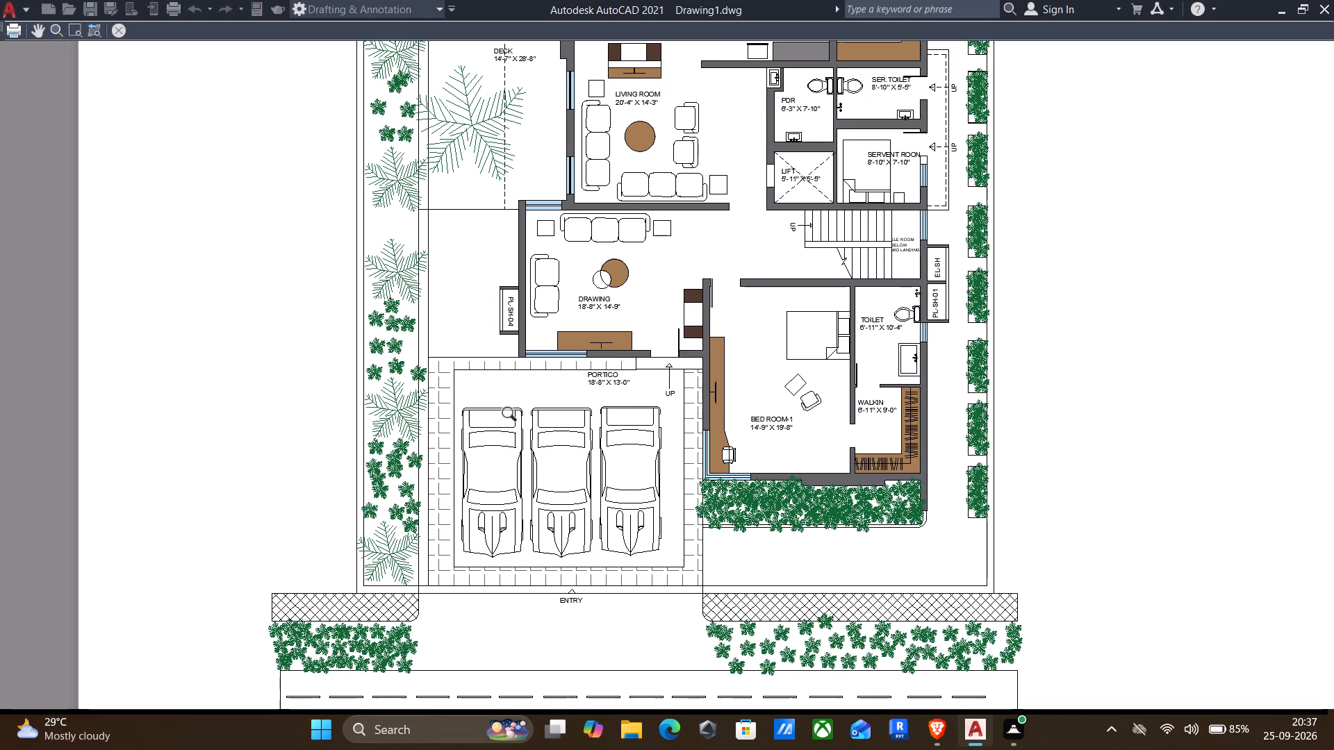
middle_drag(513, 415, 489, 508)
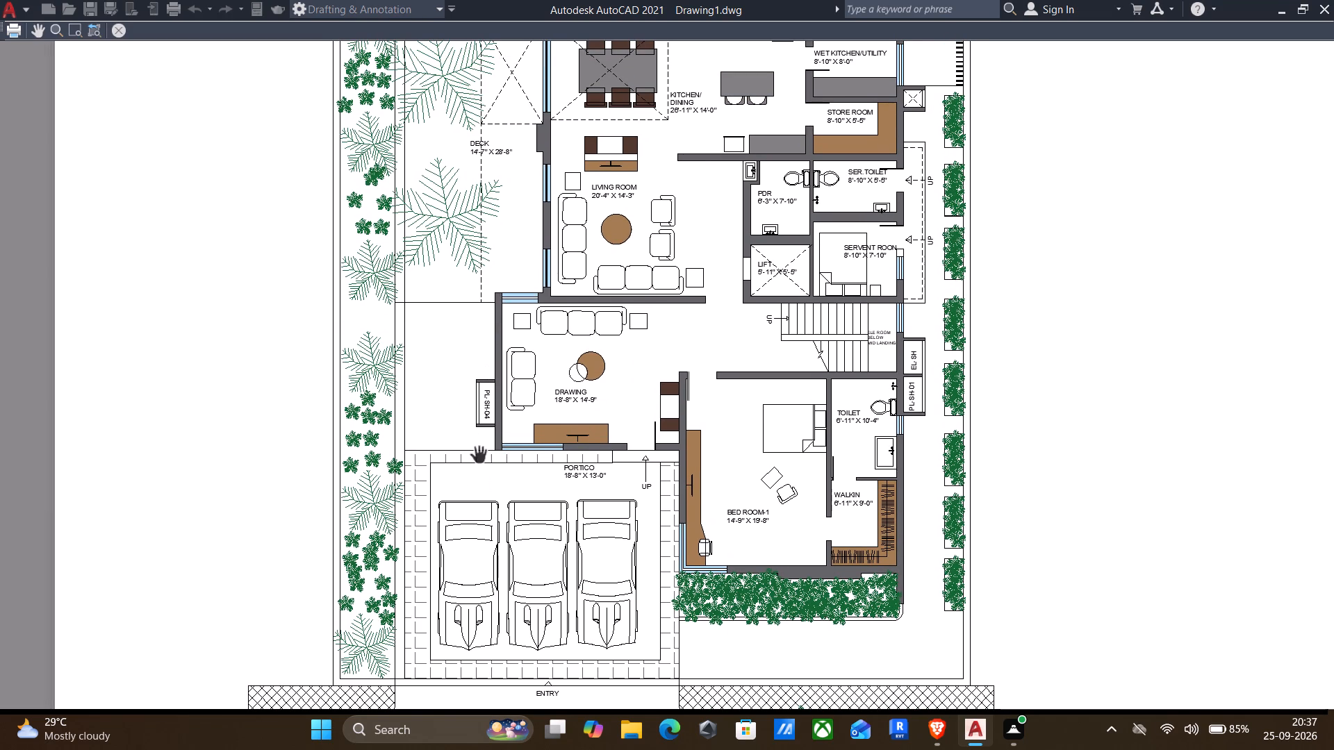
scroll(487, 361, down, 3)
scroll(487, 359, up, 3)
middle_drag(488, 360, 446, 506)
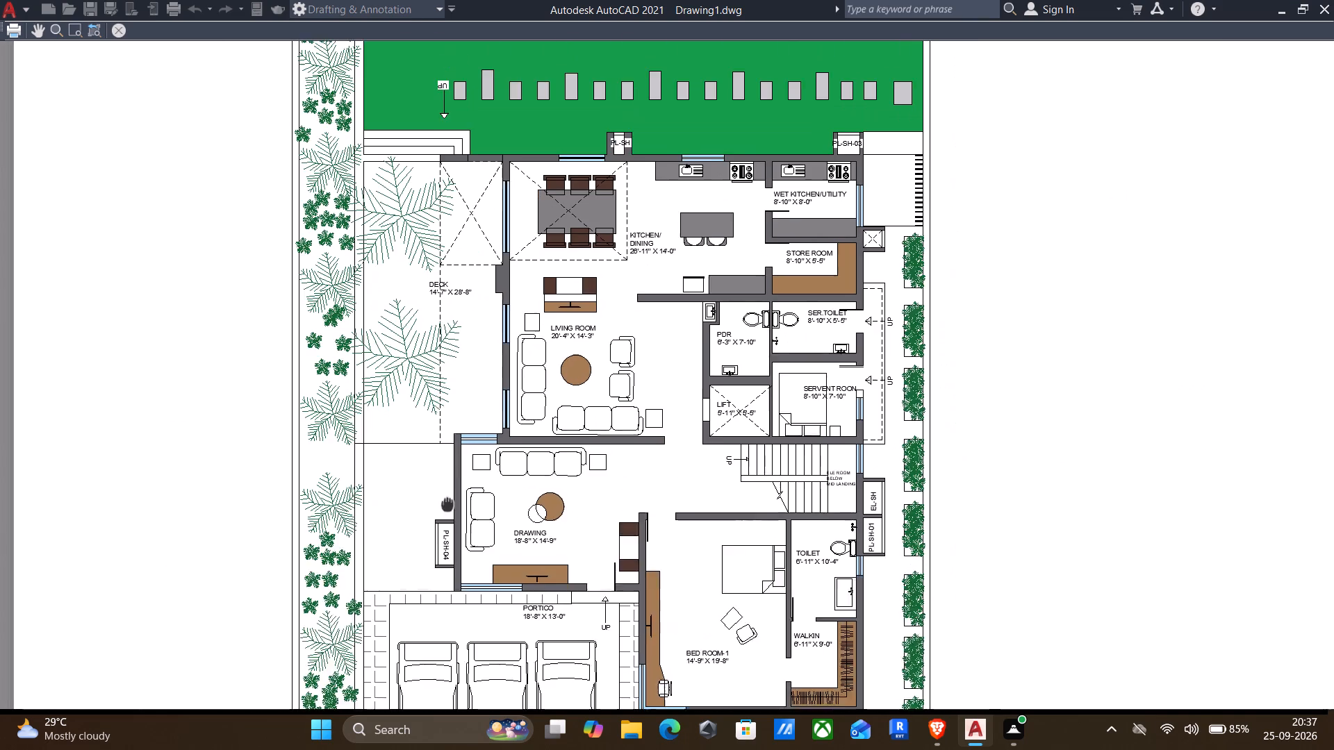
middle_drag(446, 506, 446, 547)
middle_drag(438, 442, 511, 242)
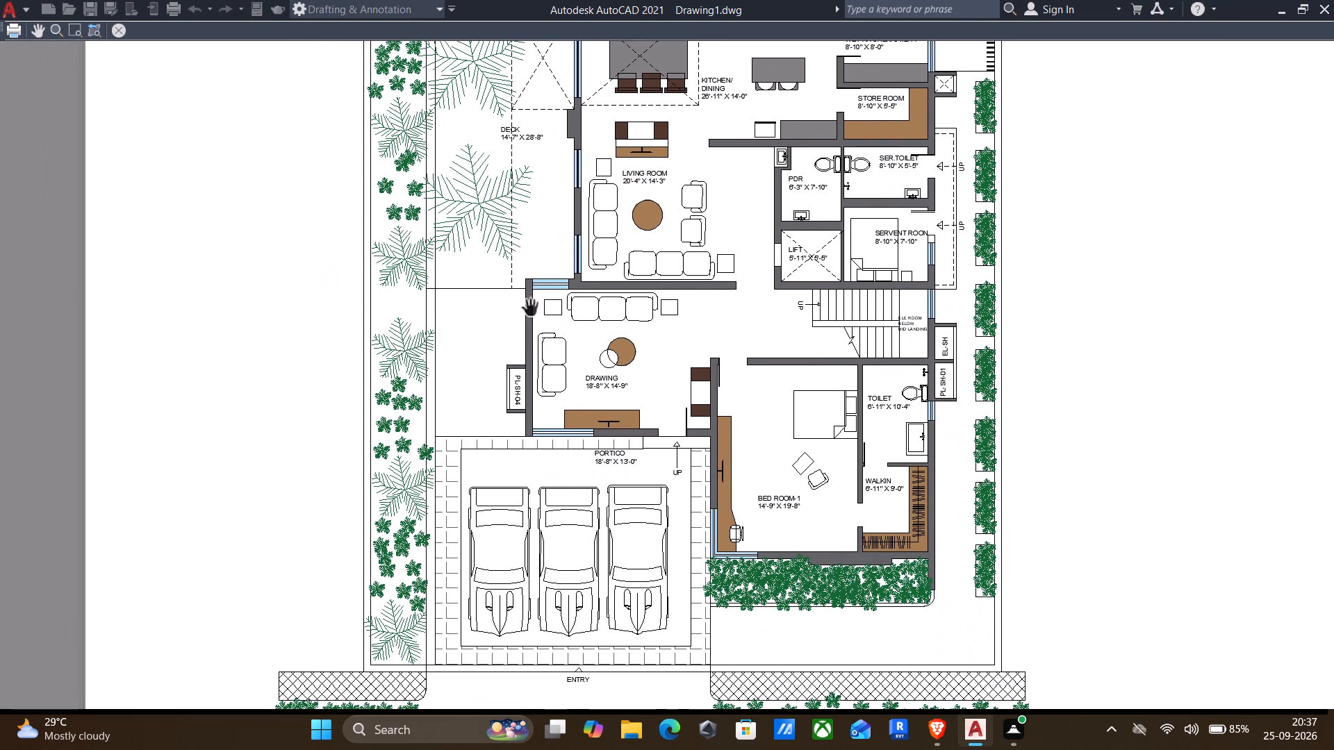
middle_drag(723, 430, 666, 274)
middle_drag(743, 311, 755, 310)
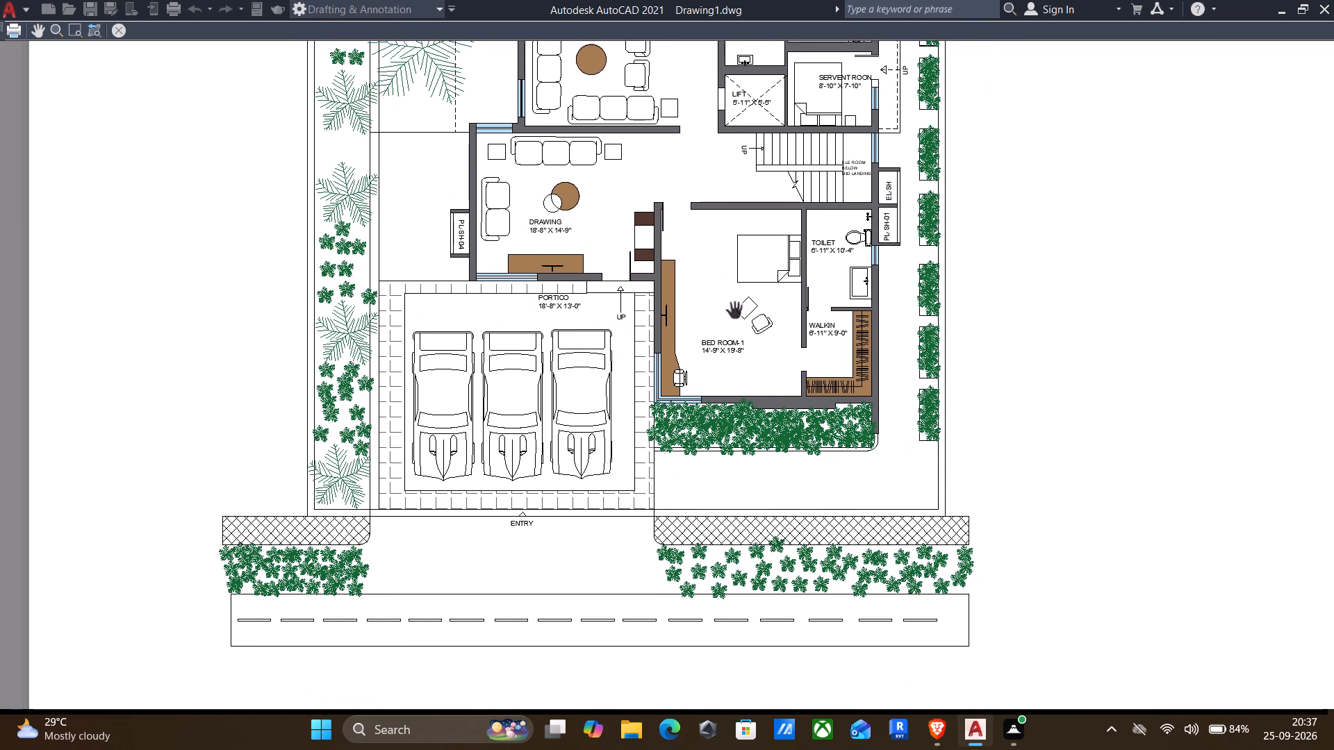
middle_drag(755, 310, 769, 310)
middle_drag(708, 410, 714, 446)
middle_drag(626, 247, 628, 425)
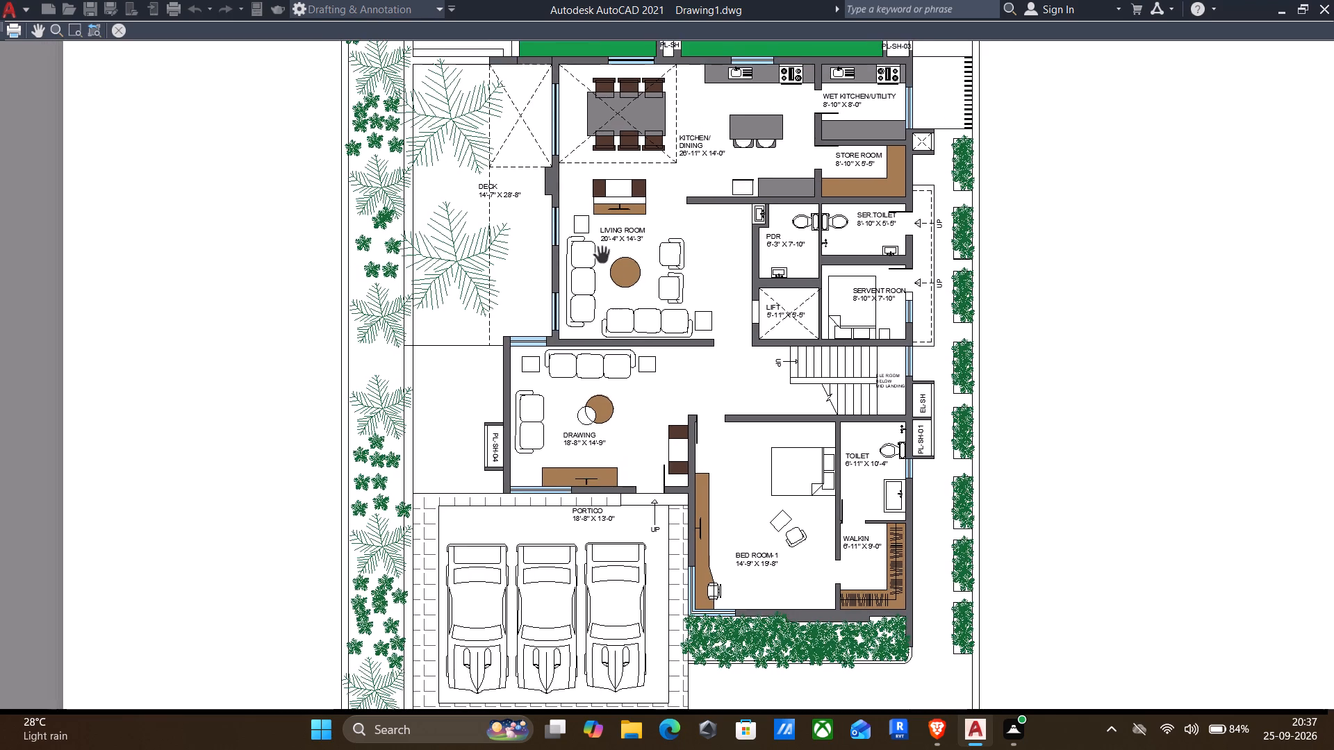
middle_drag(602, 255, 641, 447)
middle_drag(625, 421, 543, 349)
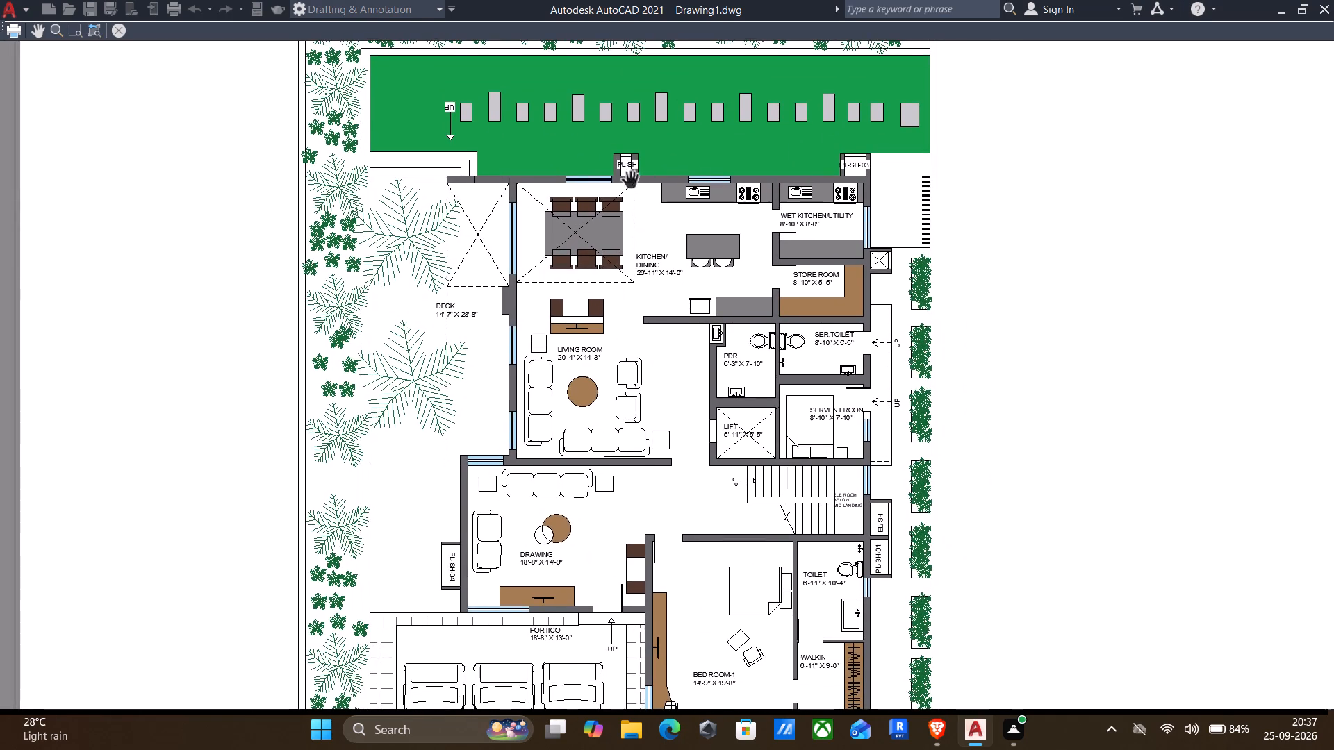
Examine the kitchen, living, drawing and bedroom areas close up in the preview, review the whole sheet, and leave the preview.
scroll(626, 174, up, 4)
scroll(624, 161, down, 1)
scroll(864, 222, up, 3)
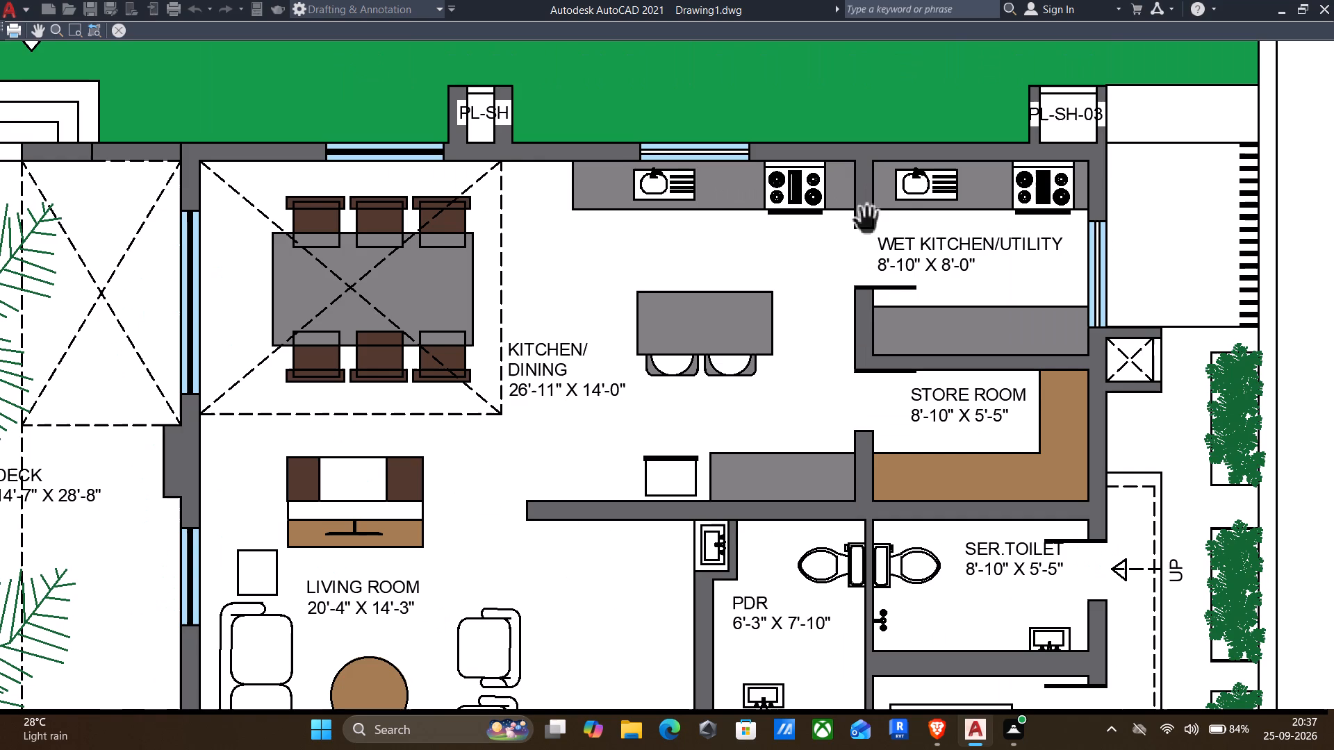
middle_drag(526, 374, 566, 222)
middle_drag(430, 332, 480, 203)
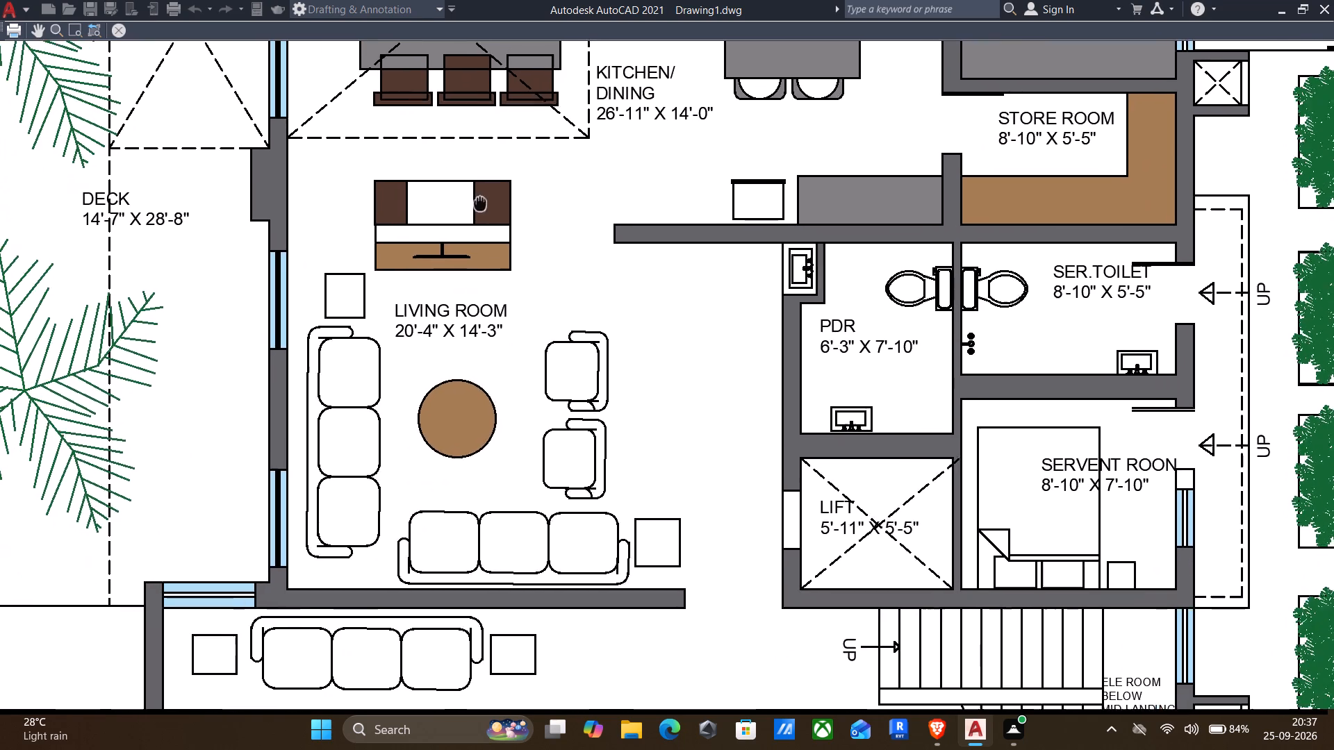
middle_drag(480, 203, 481, 200)
middle_drag(479, 335, 444, 292)
middle_drag(404, 408, 340, 283)
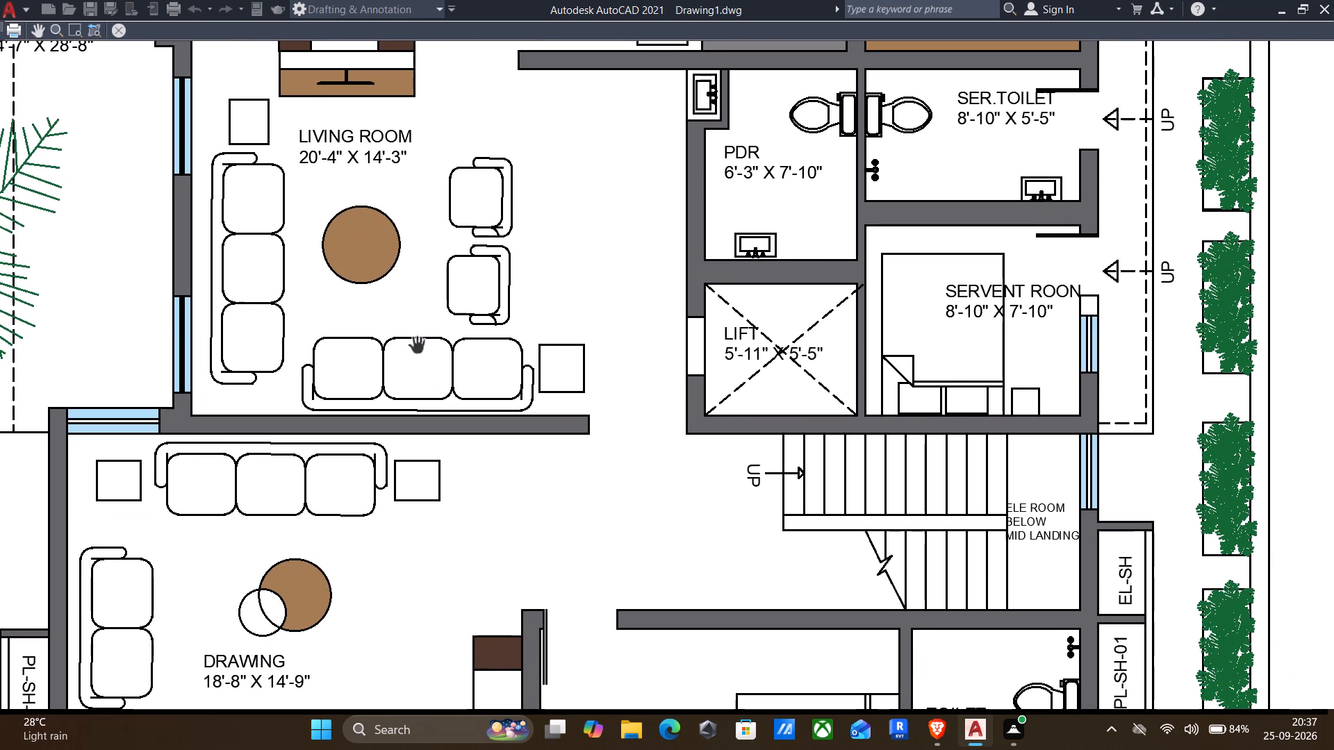
middle_drag(472, 456, 330, 342)
middle_drag(372, 472, 484, 344)
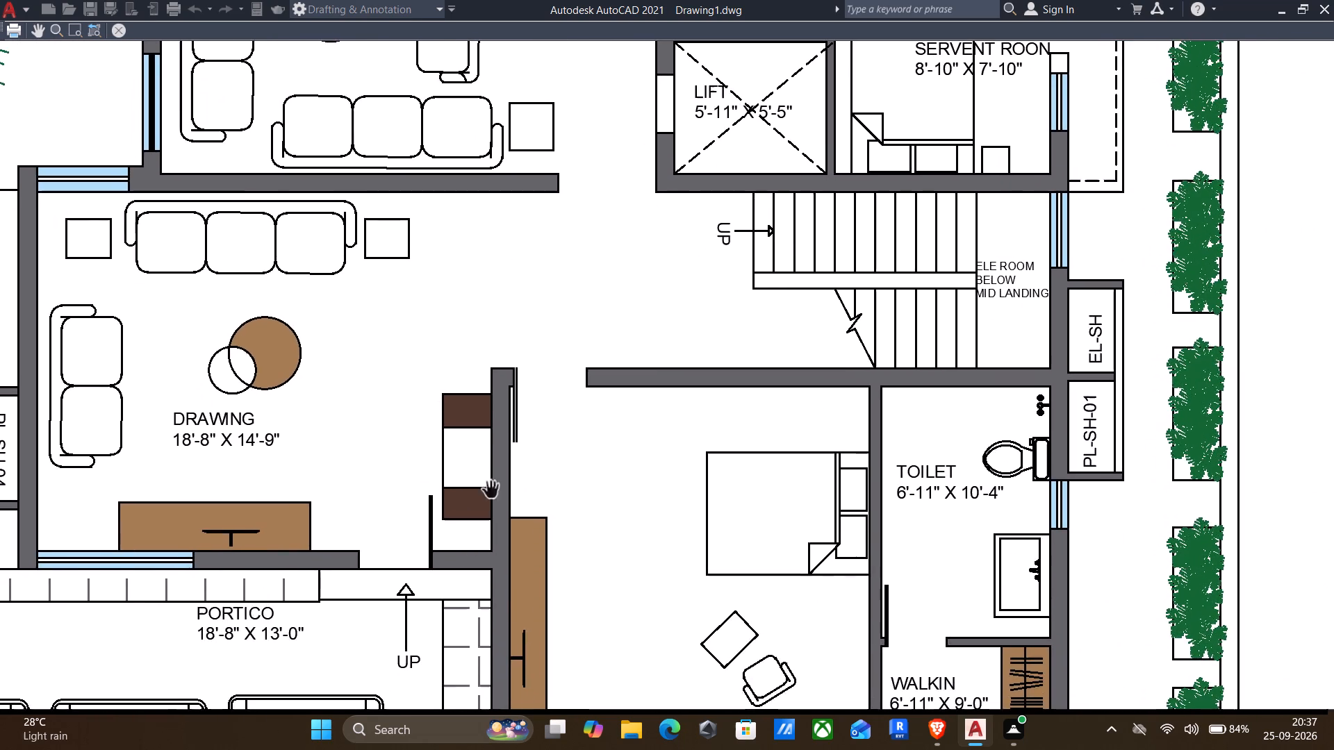
middle_drag(472, 562, 497, 292)
middle_drag(344, 462, 491, 319)
scroll(504, 312, down, 2)
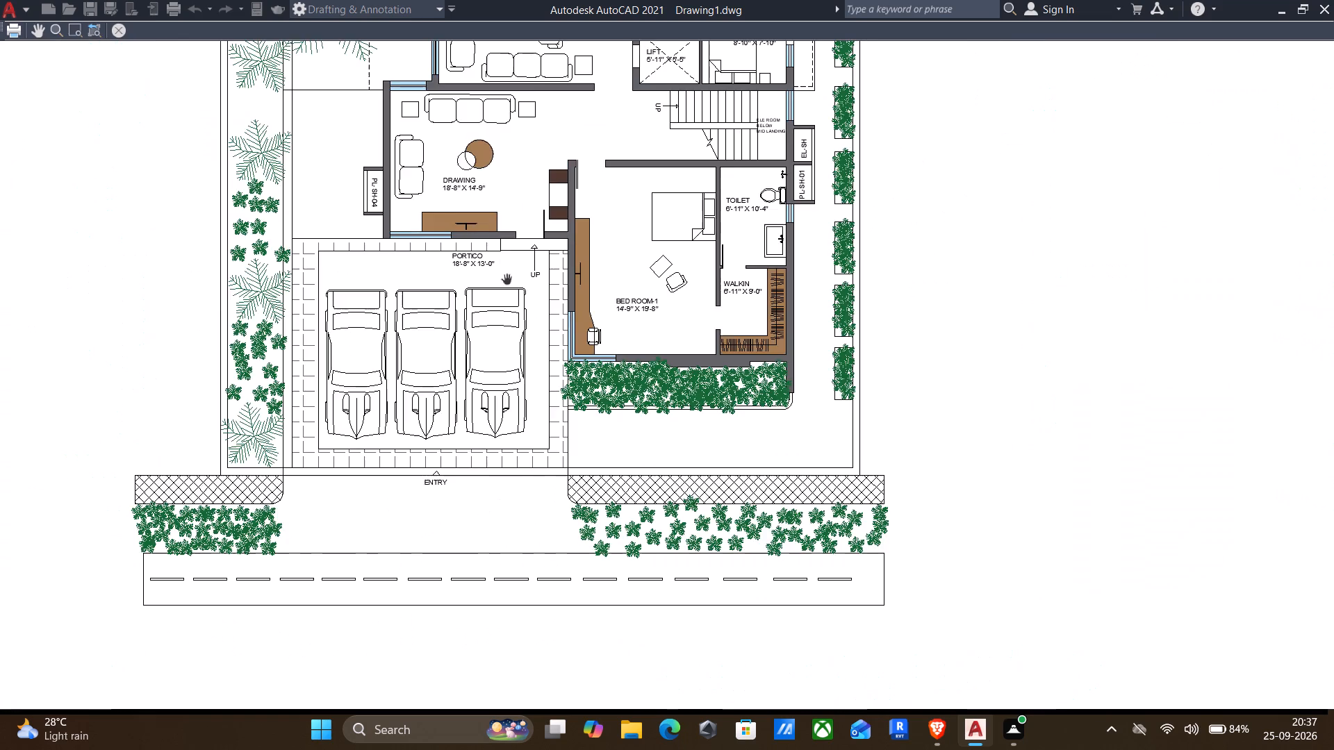
middle_drag(501, 262, 547, 432)
scroll(551, 358, down, 1)
middle_drag(536, 313, 602, 449)
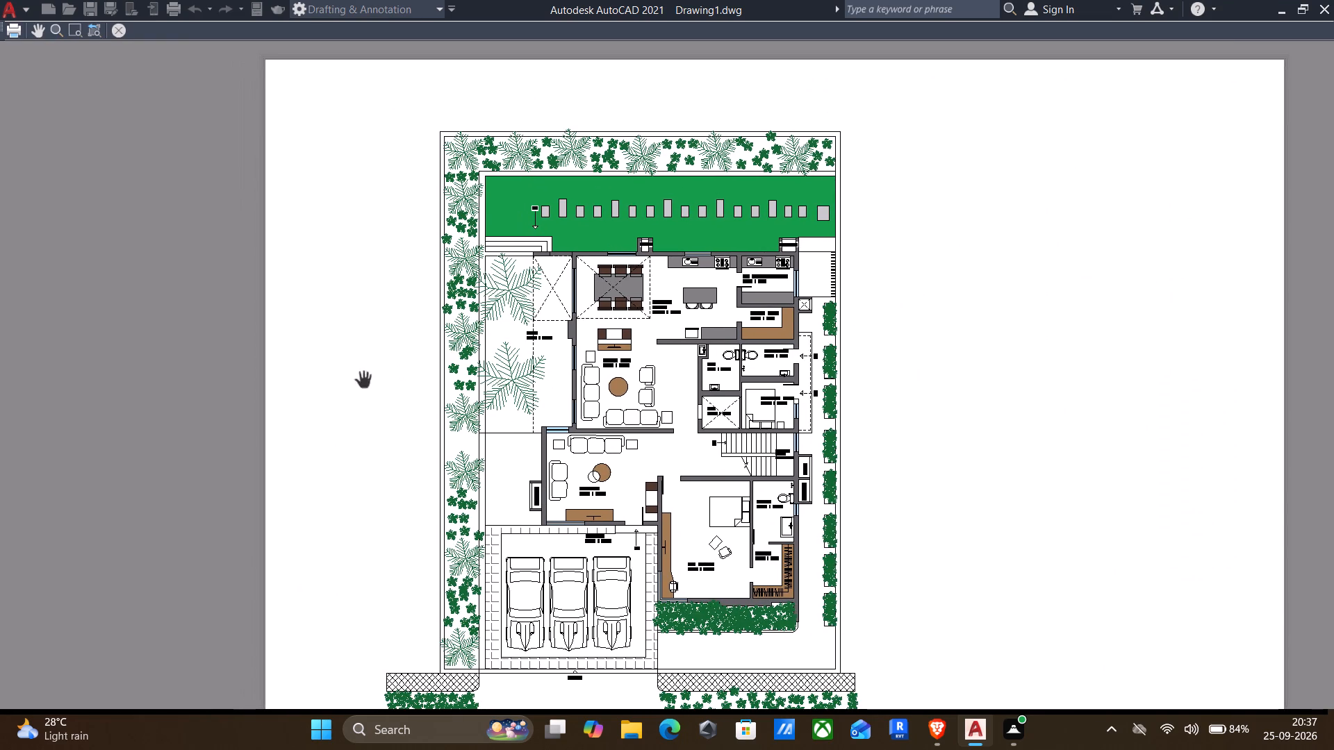
key(Return)
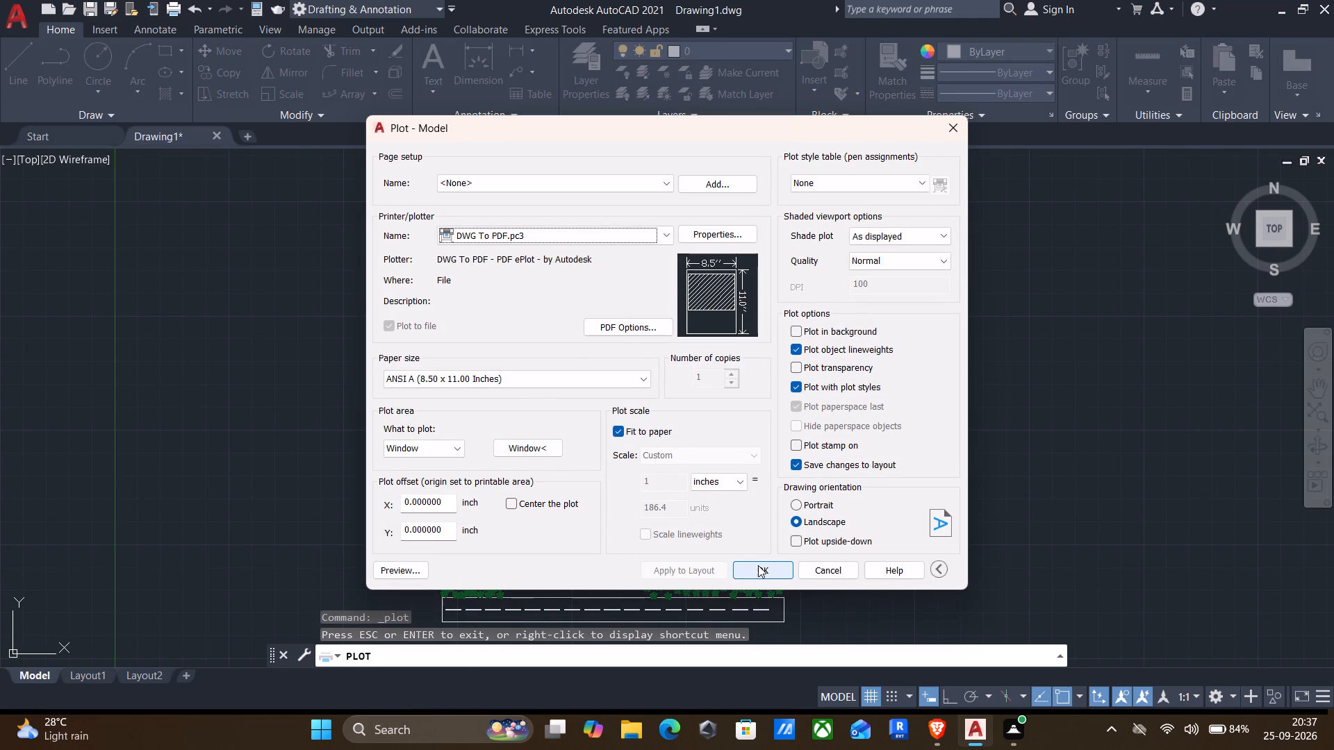
Set the plot's paper size to ISO full bleed A4 (297.00 x 210.00 MM).
click(536, 378)
scroll(513, 480, down, 5)
scroll(509, 533, up, 20)
scroll(509, 533, up, 2)
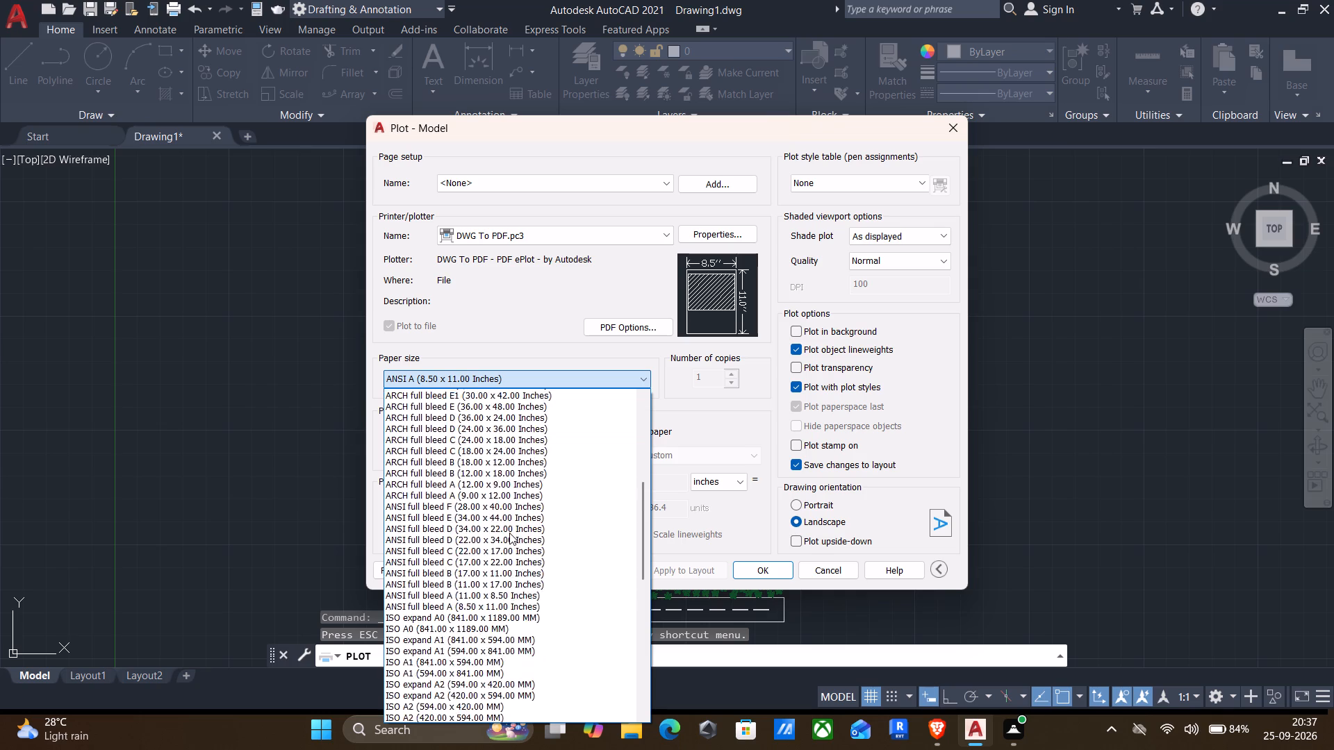
scroll(509, 533, up, 16)
scroll(509, 533, up, 6)
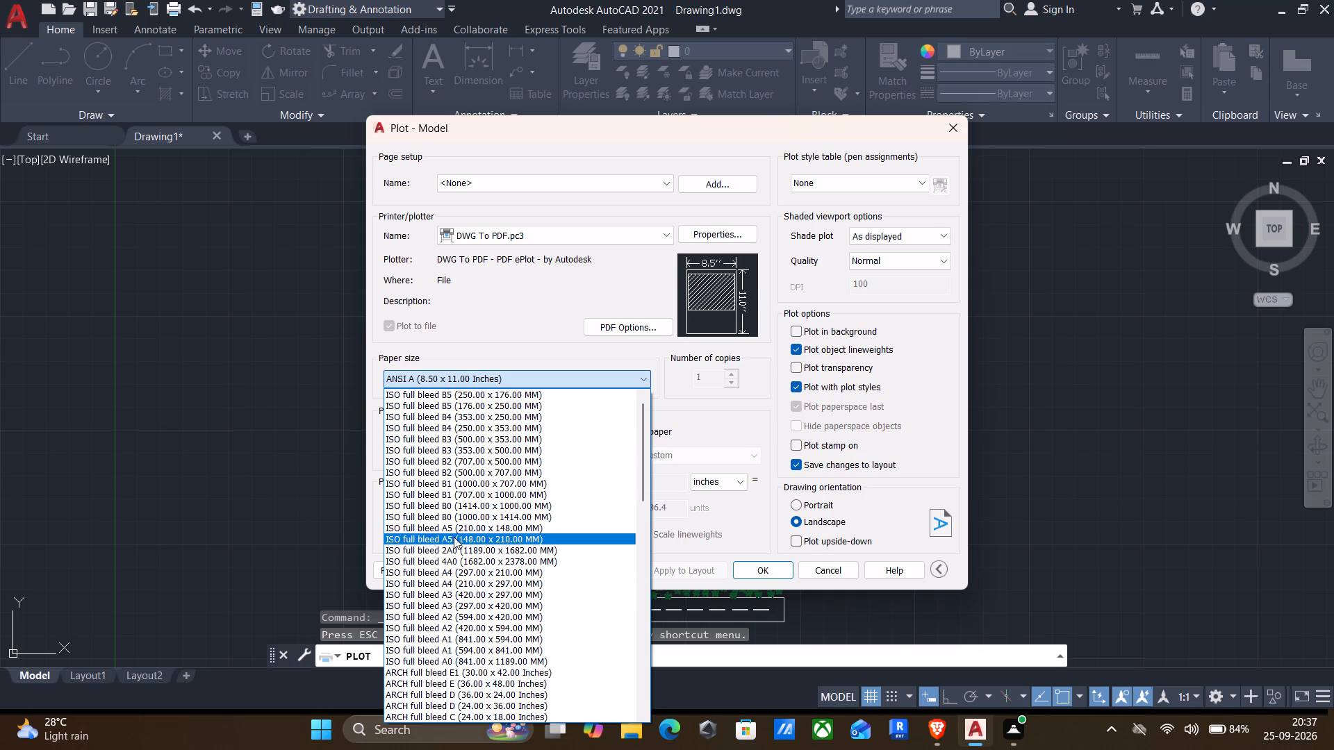
click(447, 576)
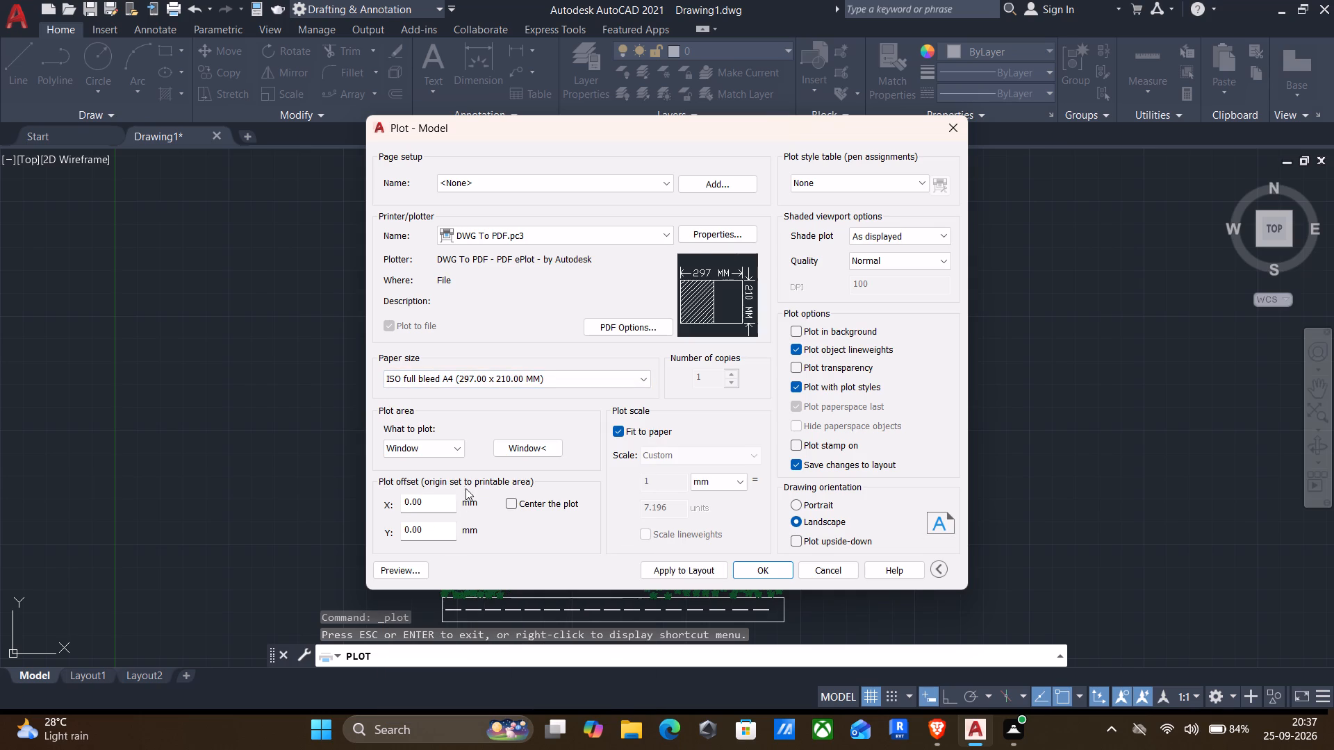
Configure the plot to use the Window area, centred on the sheet with inches as scale units, and apply it to the layout.
click(452, 453)
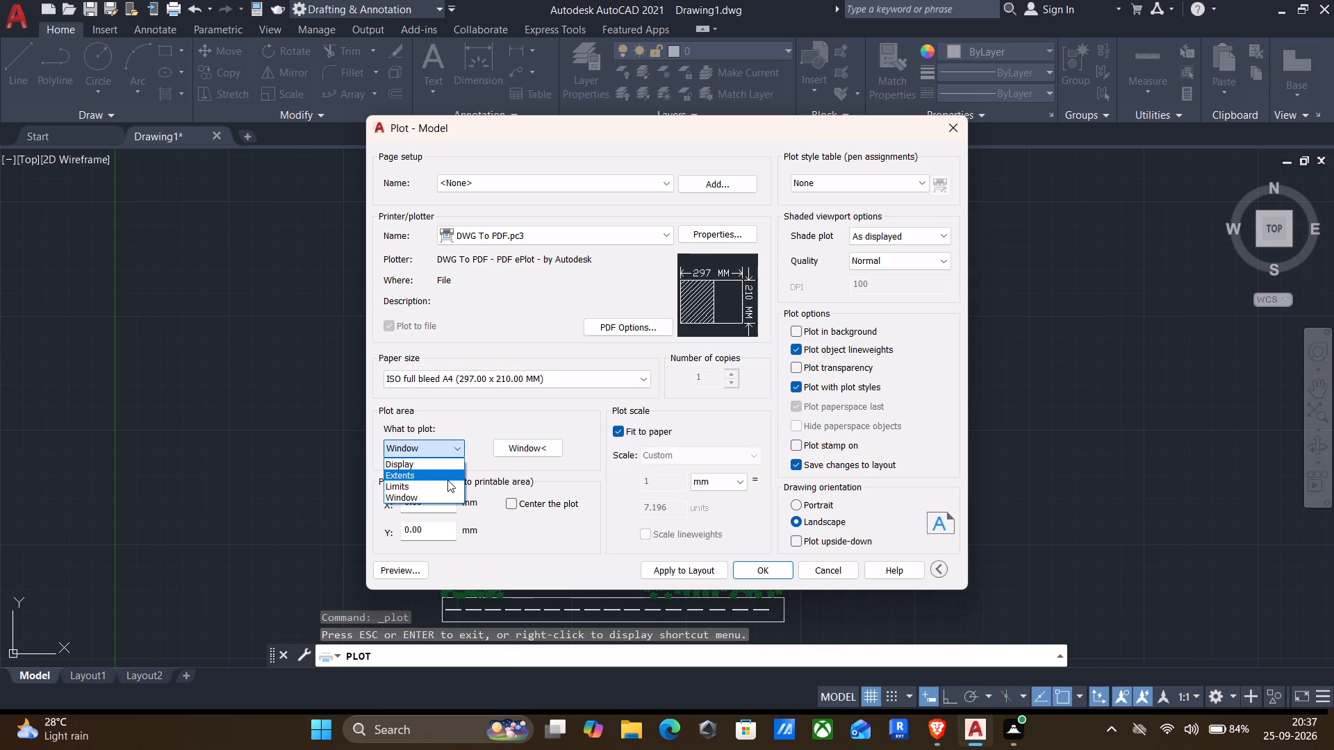
click(421, 463)
click(441, 450)
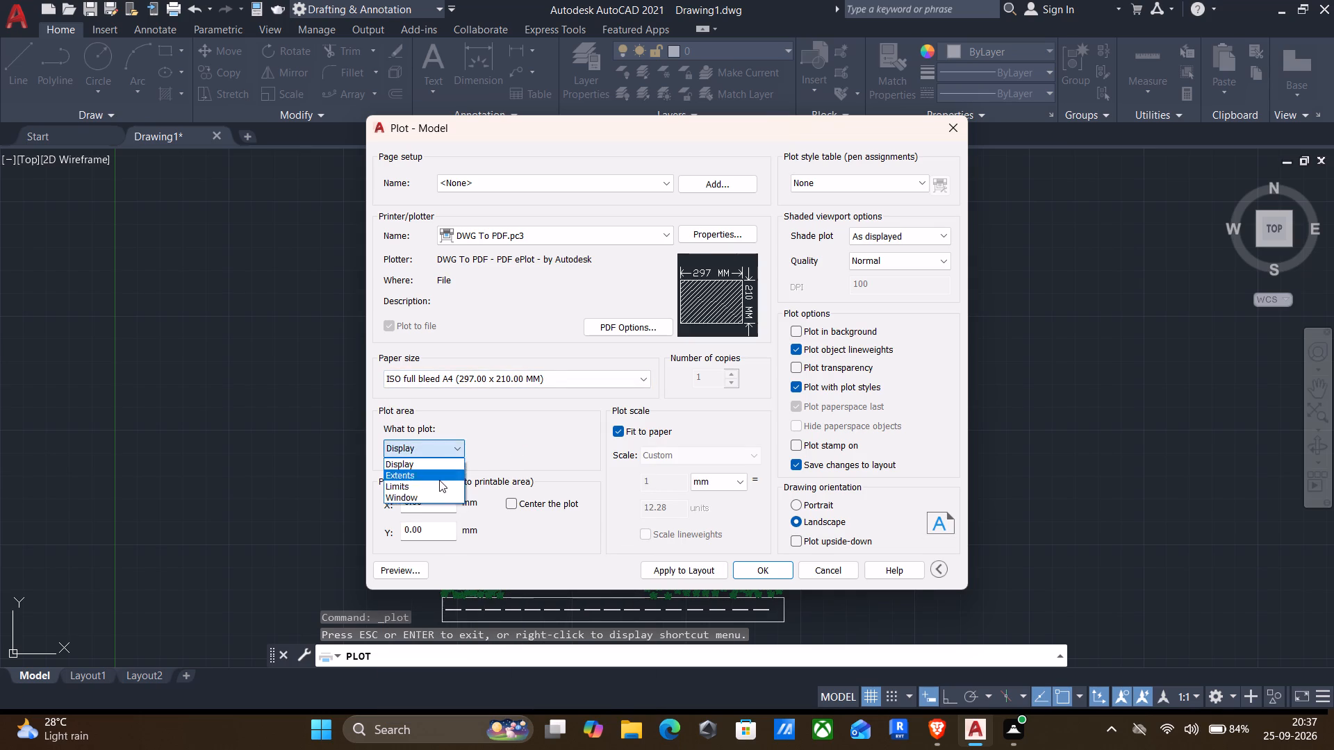
click(429, 493)
click(512, 503)
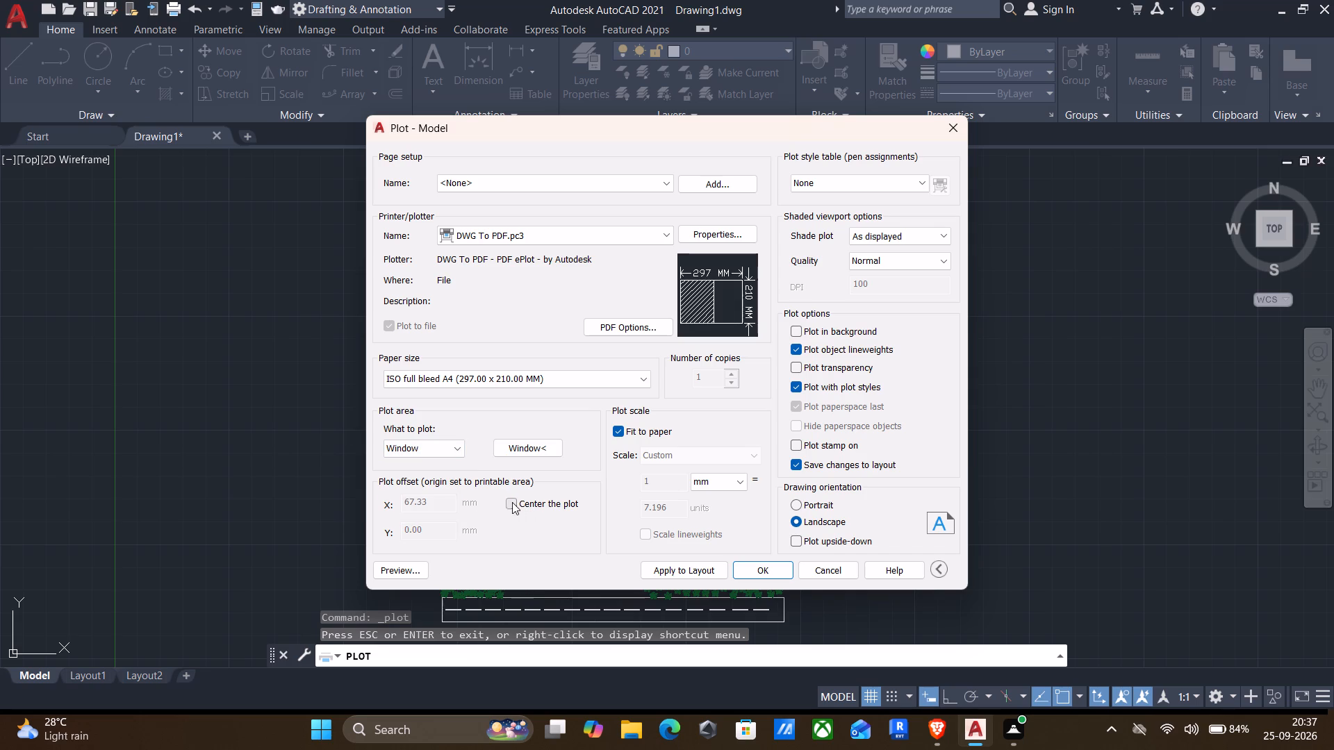
click(673, 569)
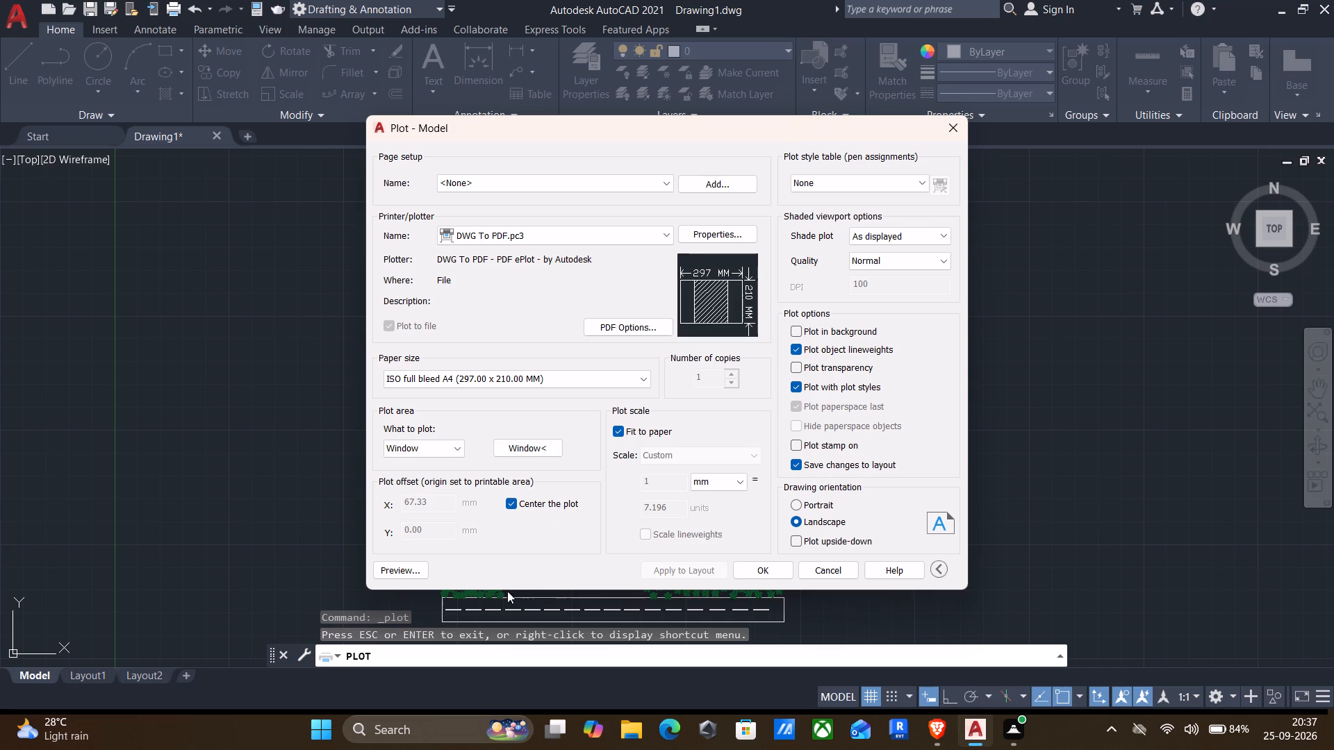
click(711, 478)
click(698, 497)
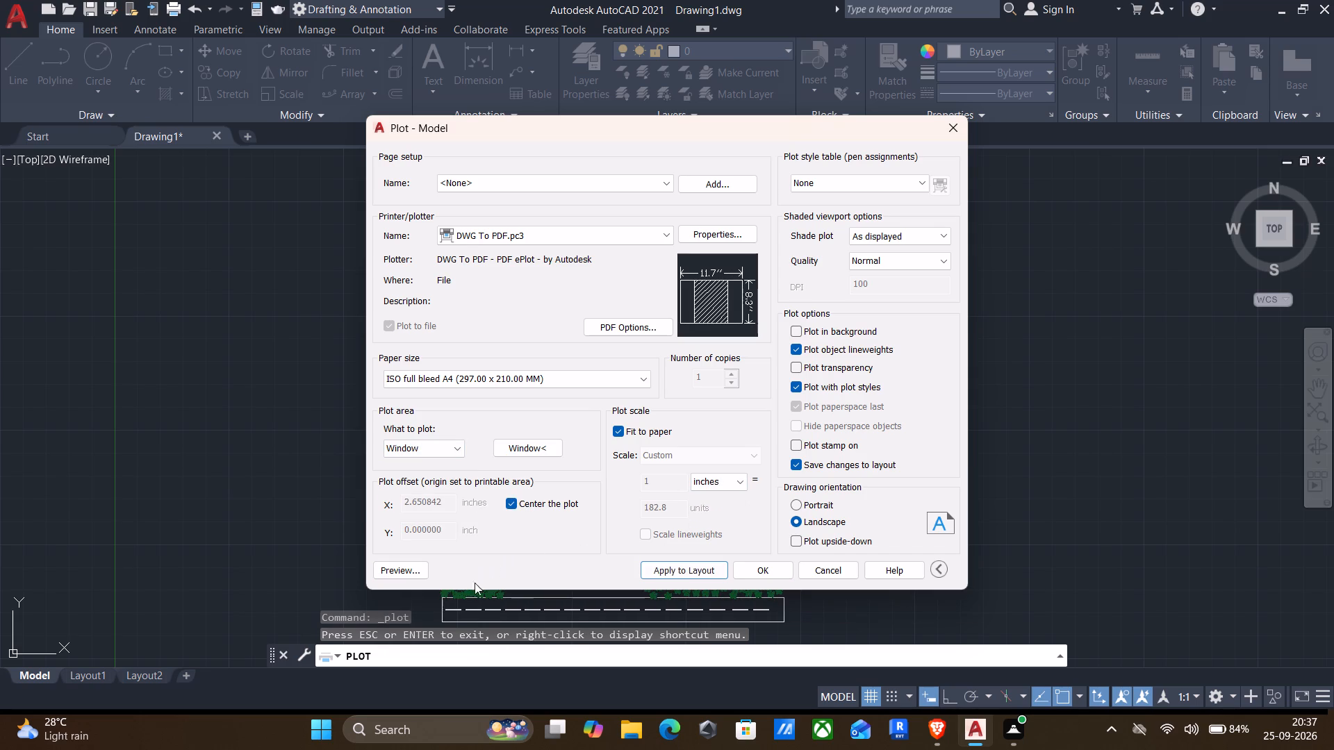
click(697, 564)
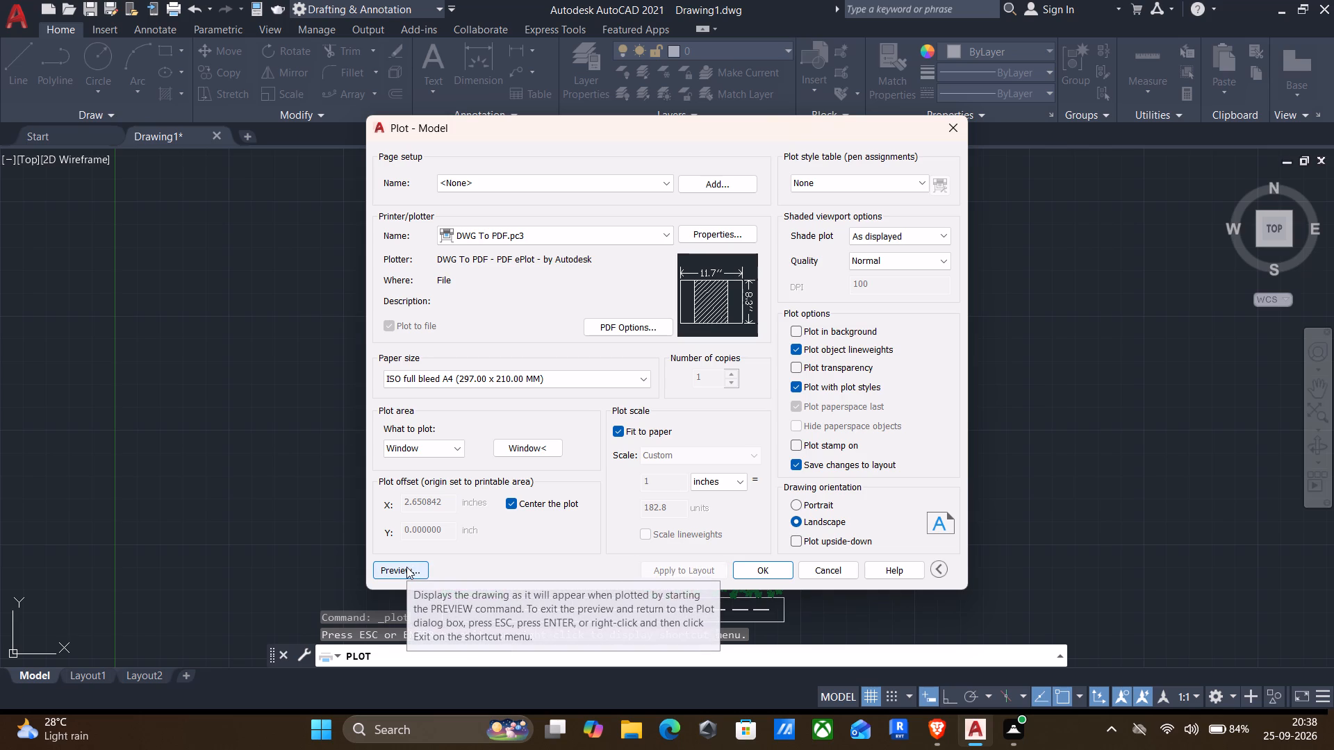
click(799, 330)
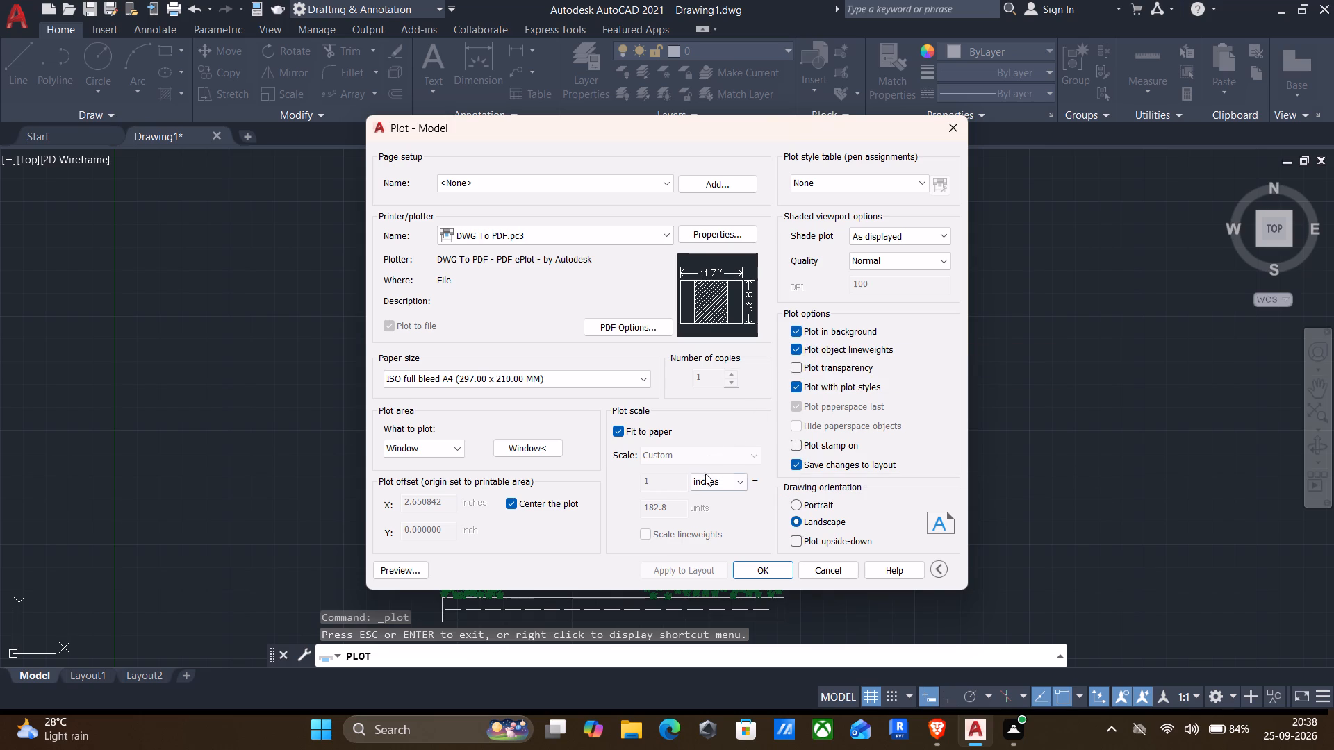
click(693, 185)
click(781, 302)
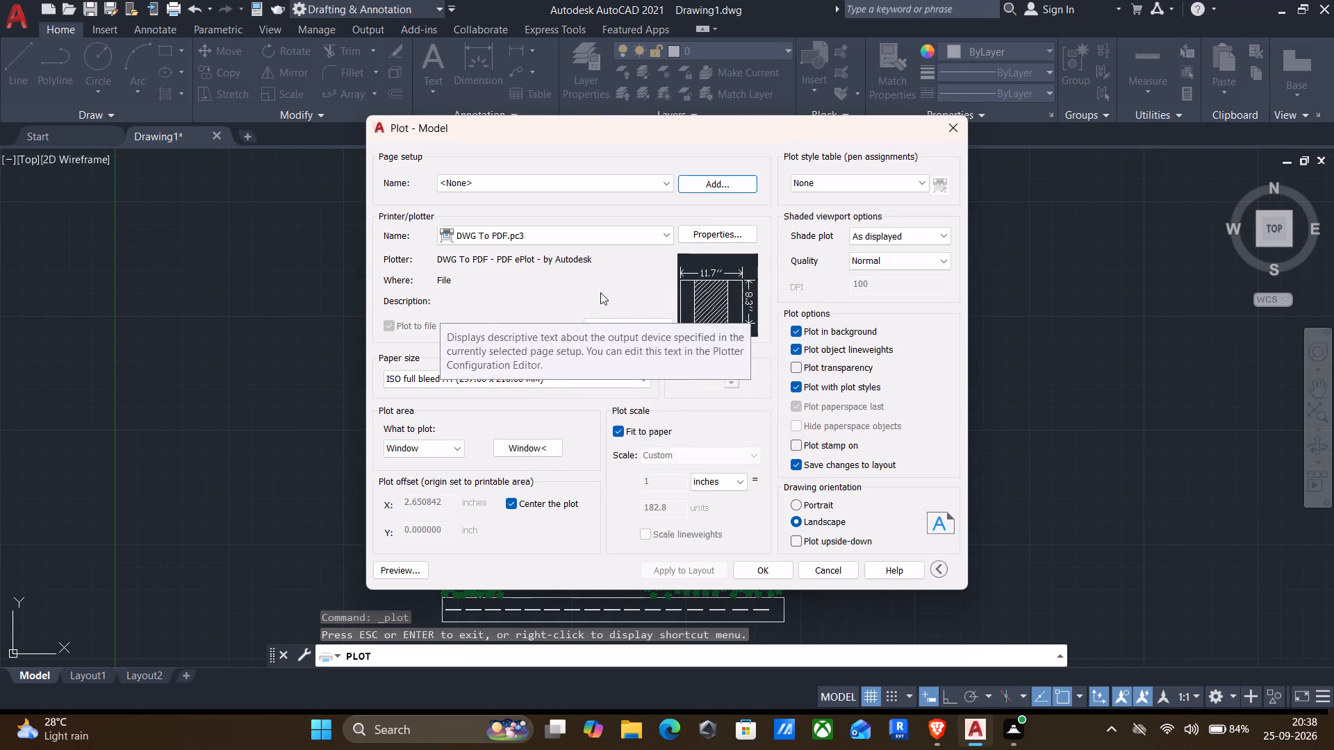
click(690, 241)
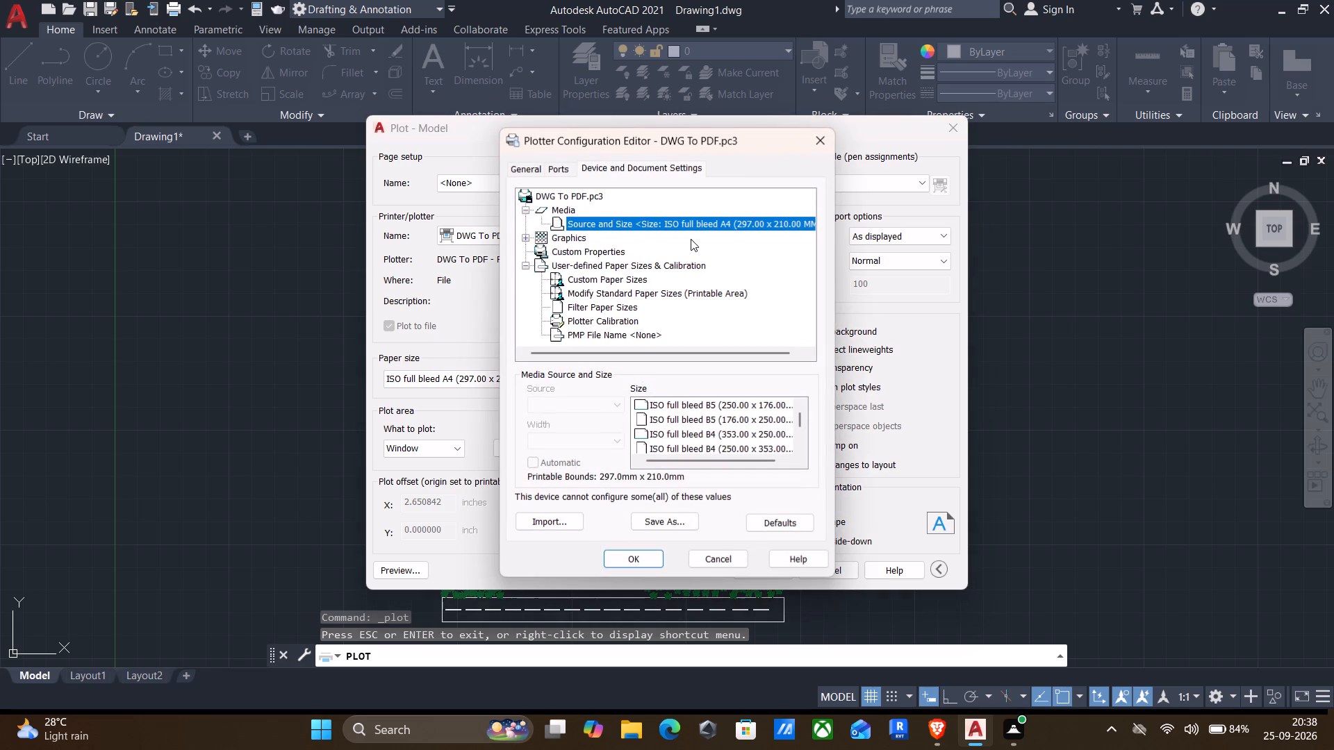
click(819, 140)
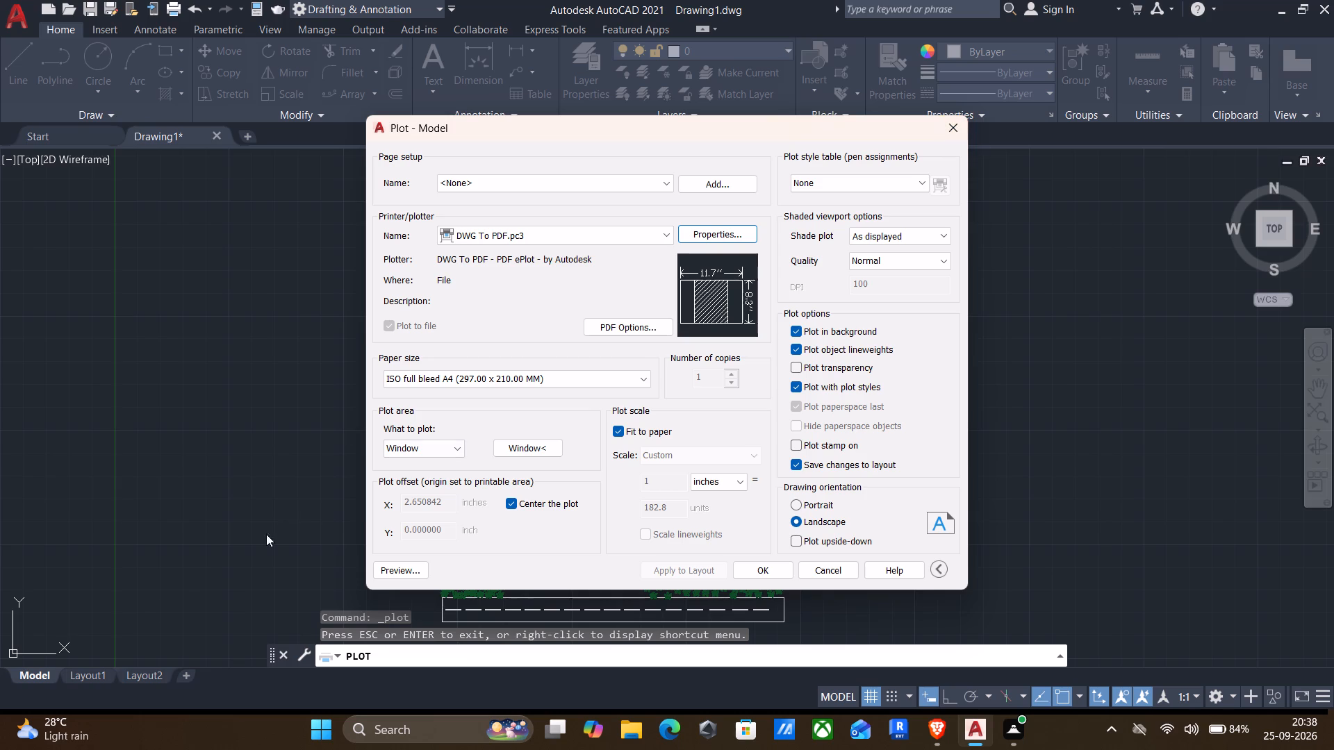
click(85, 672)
Preview the centred A4 plot, check how the plan sits on the sheet, and leave the preview.
click(388, 575)
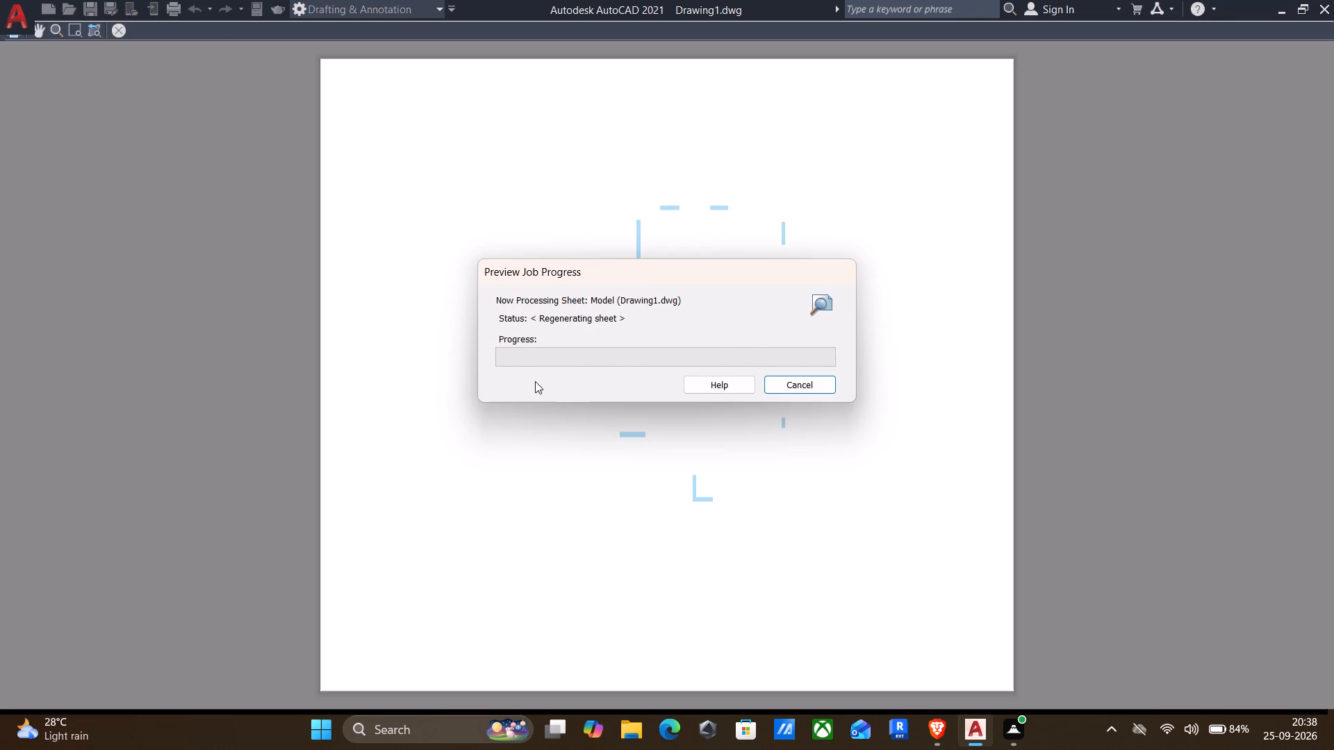
scroll(534, 381, up, 3)
scroll(534, 381, down, 4)
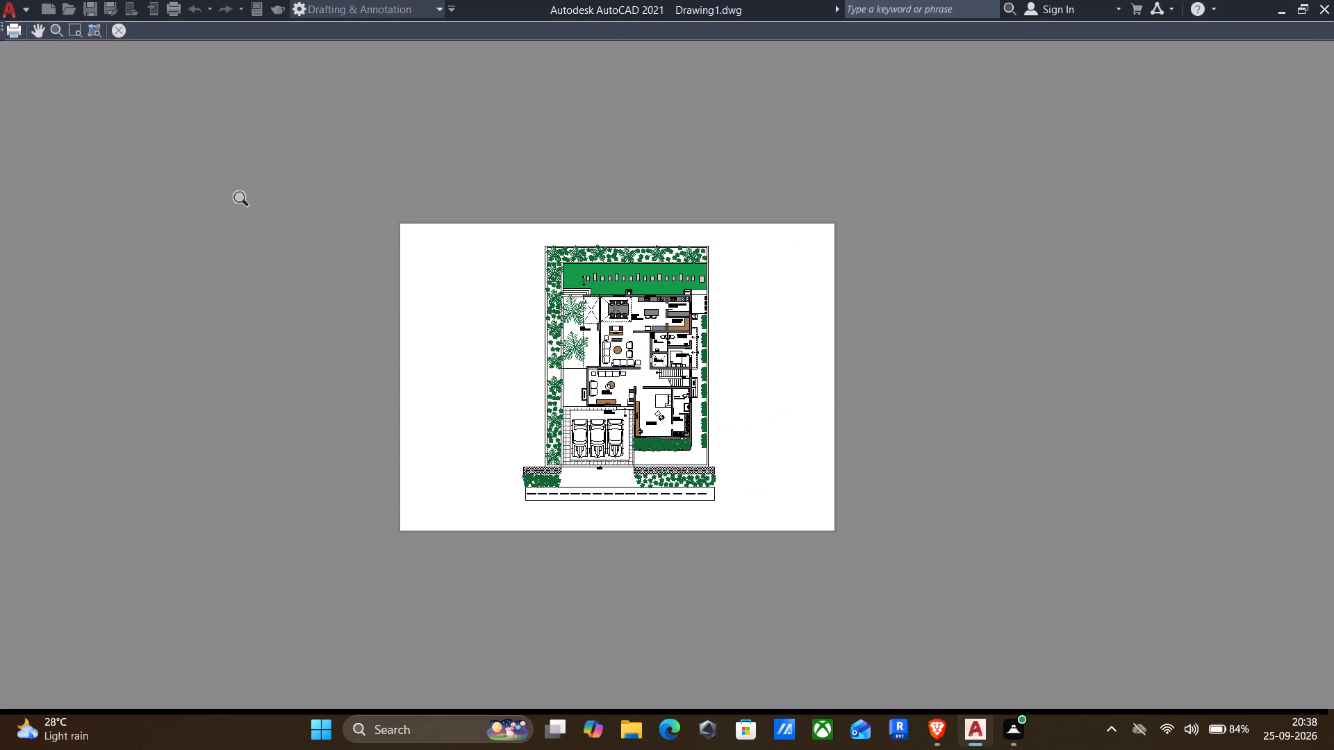
click(117, 31)
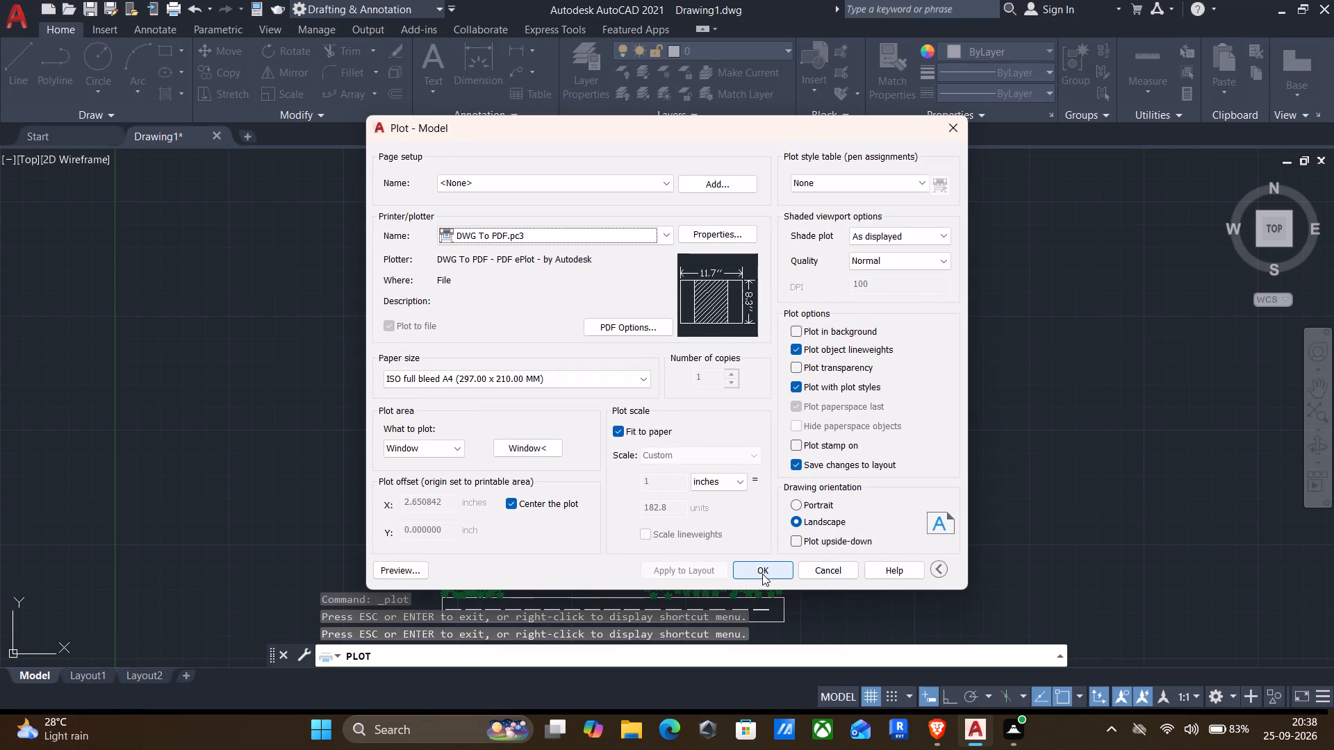
Plot the plan to a PDF file named 25-09-26 -VILLA PLANN in Documents.
click(762, 574)
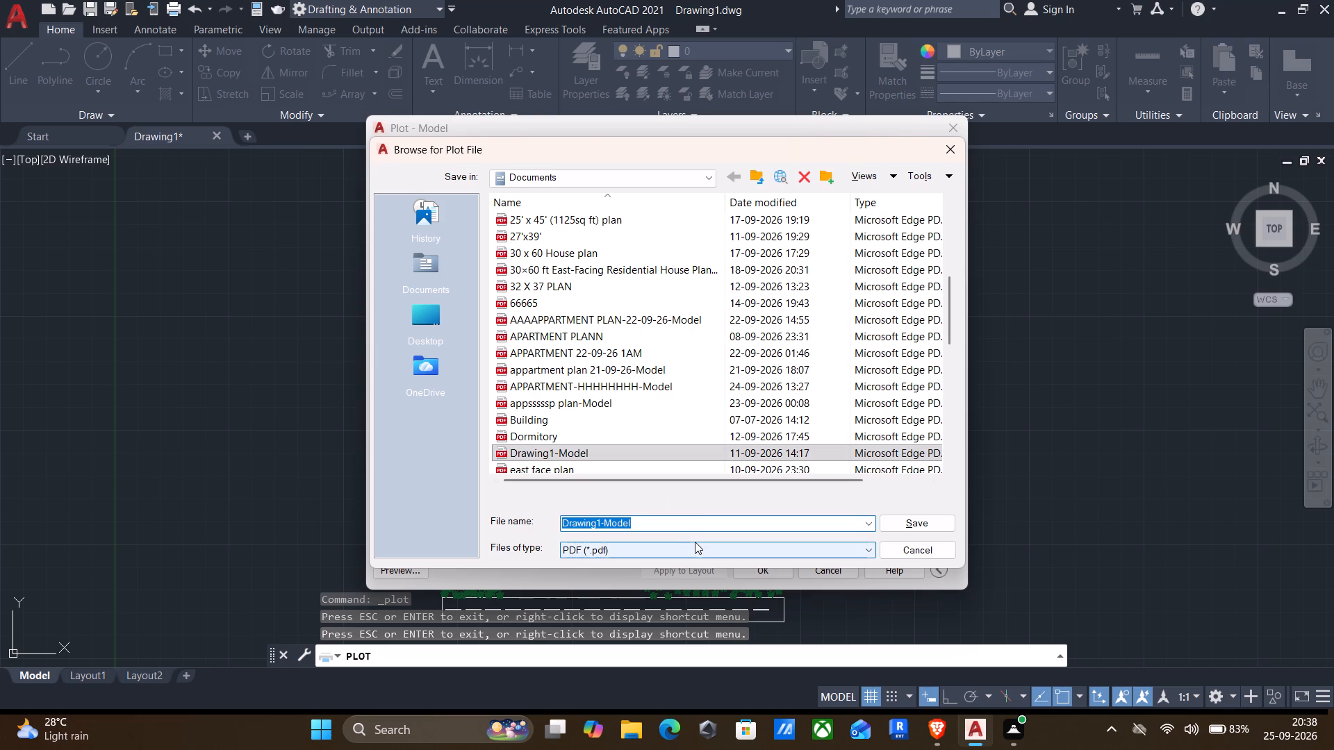
key(BackSpace)
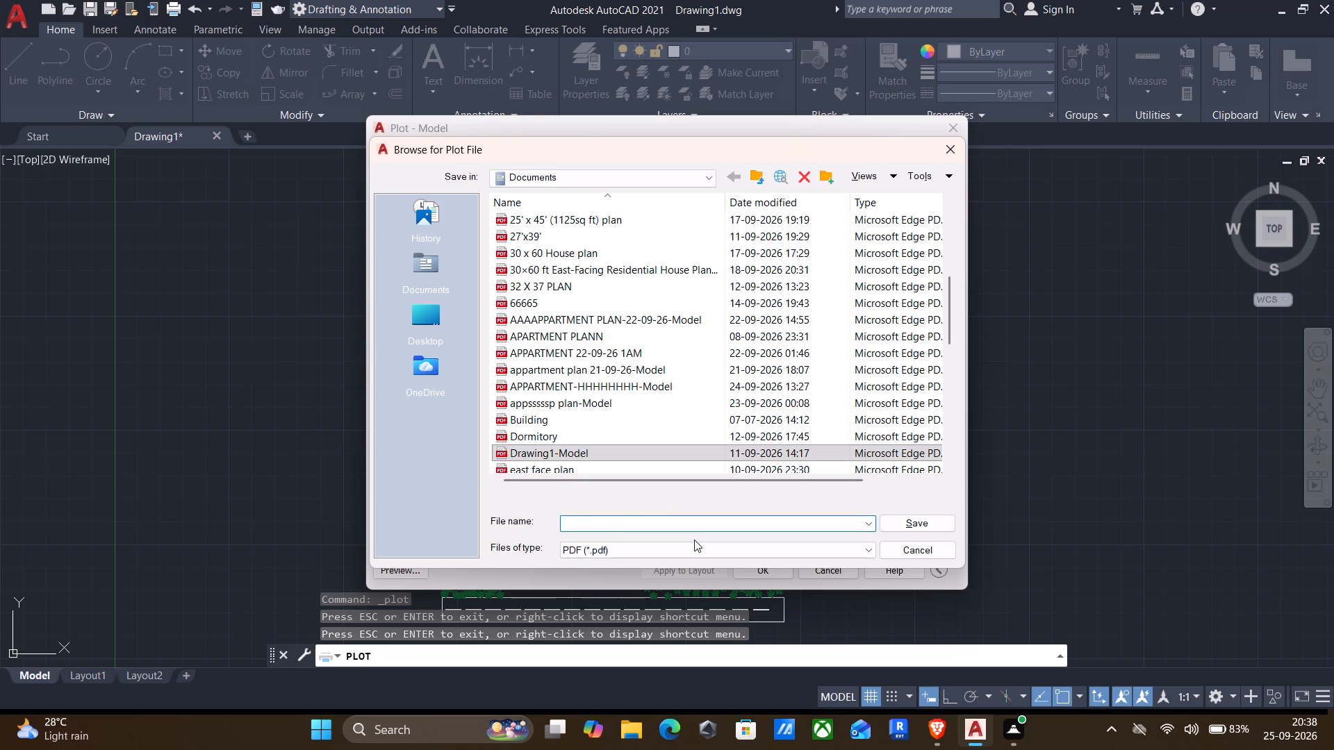
text(25-09-26)
key(space)
text(-VILLA)
key(space)
text(PLANN)
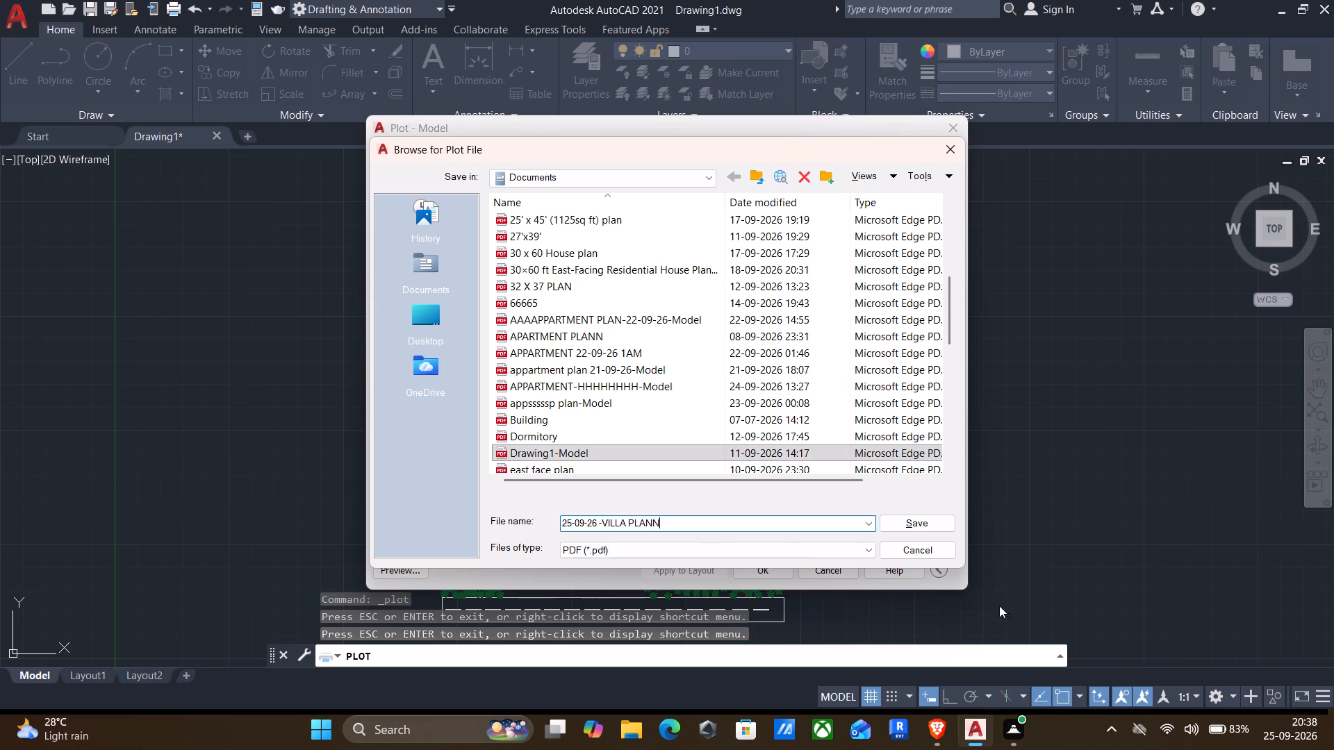
click(925, 520)
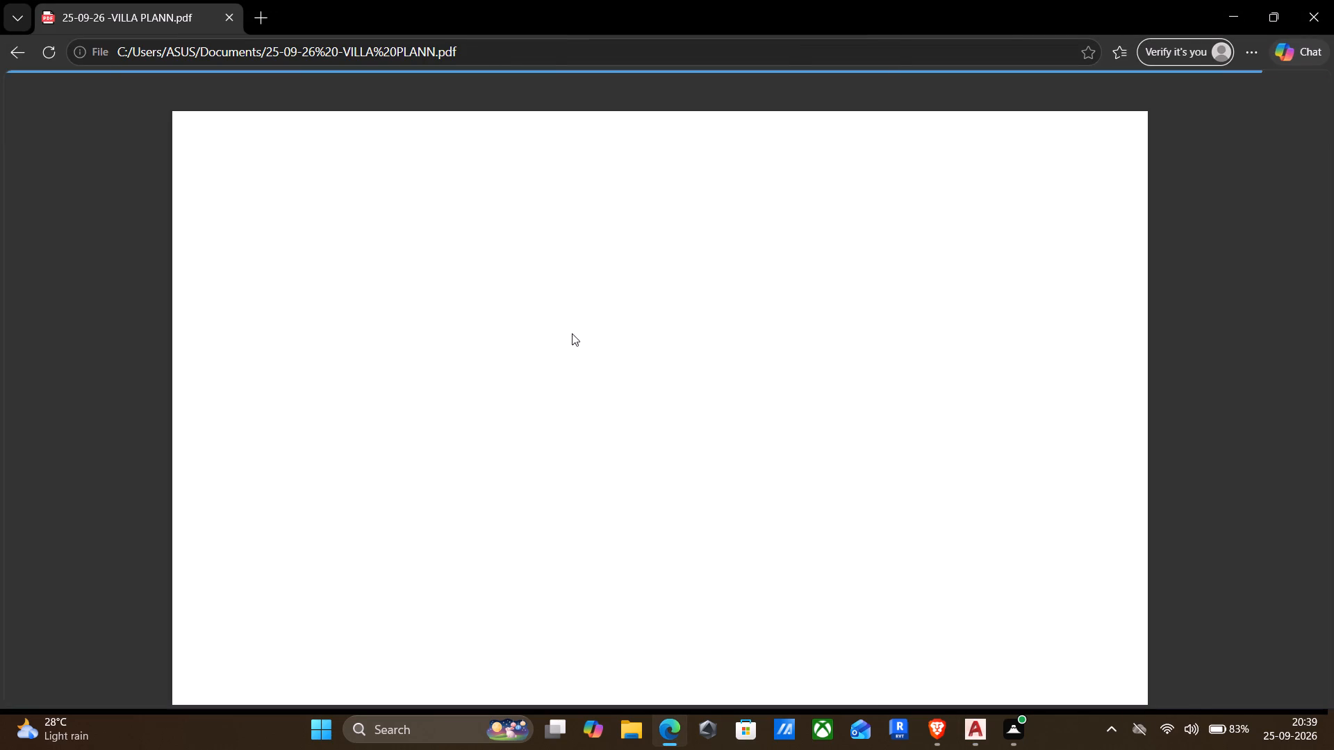
Review the plotted PDF page of the villa plan in Microsoft Edge and close it.
scroll(598, 372, down, 2)
scroll(605, 386, up, 4)
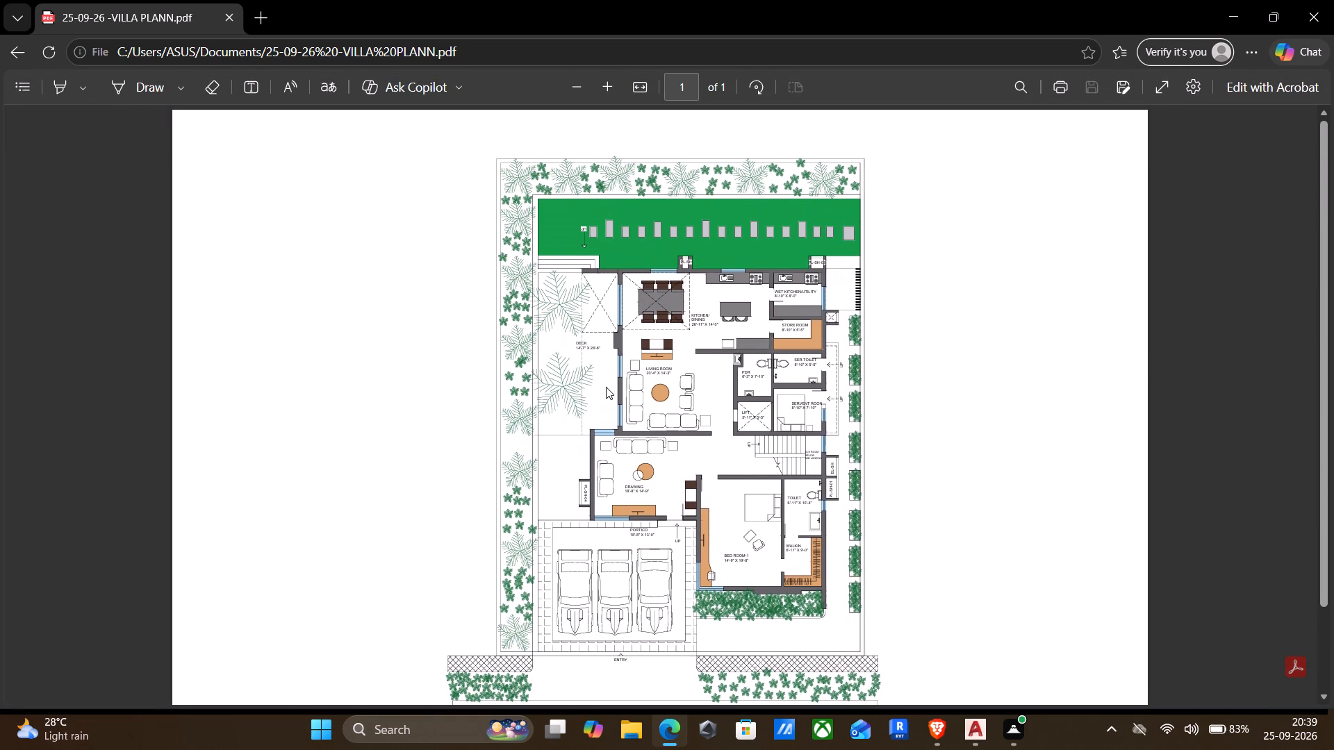
click(224, 17)
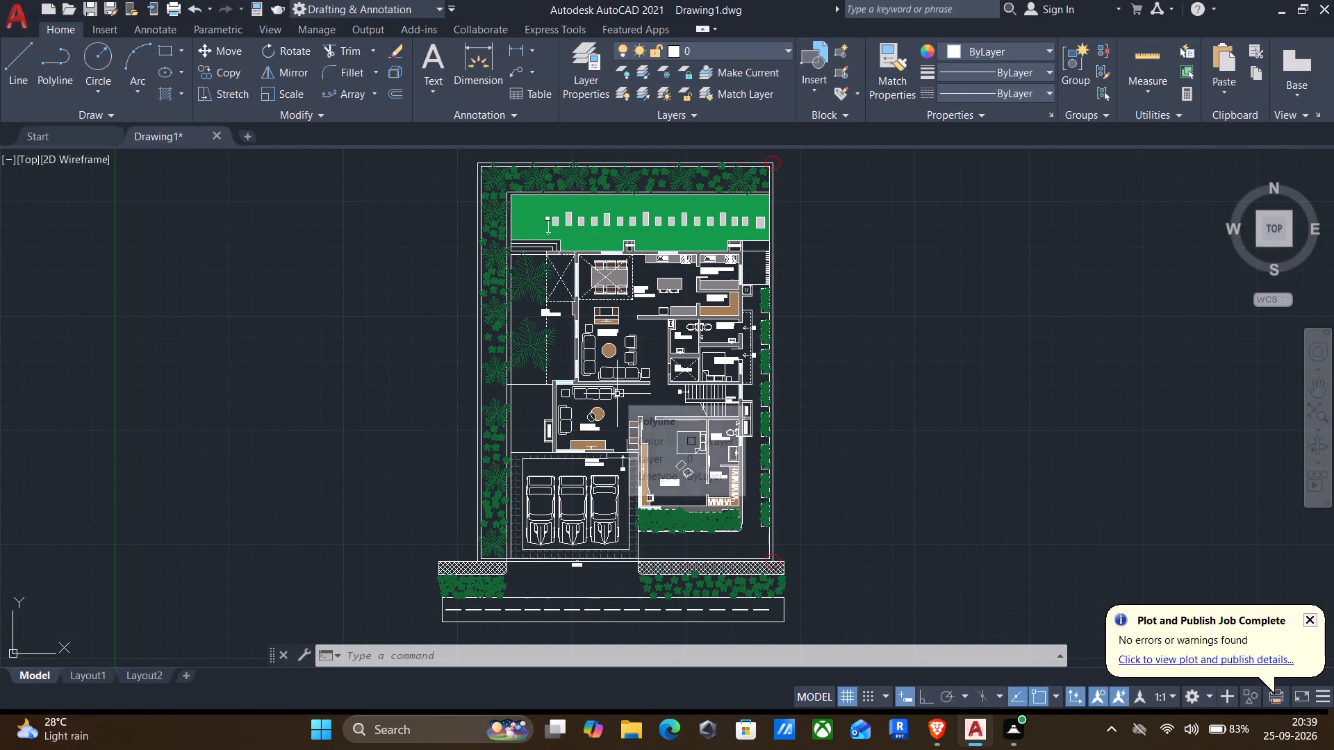
Save the drawing in Documents as 25-09-26 VILLA PLAN in AutoCAD 2018 format.
key(ctrl+s)
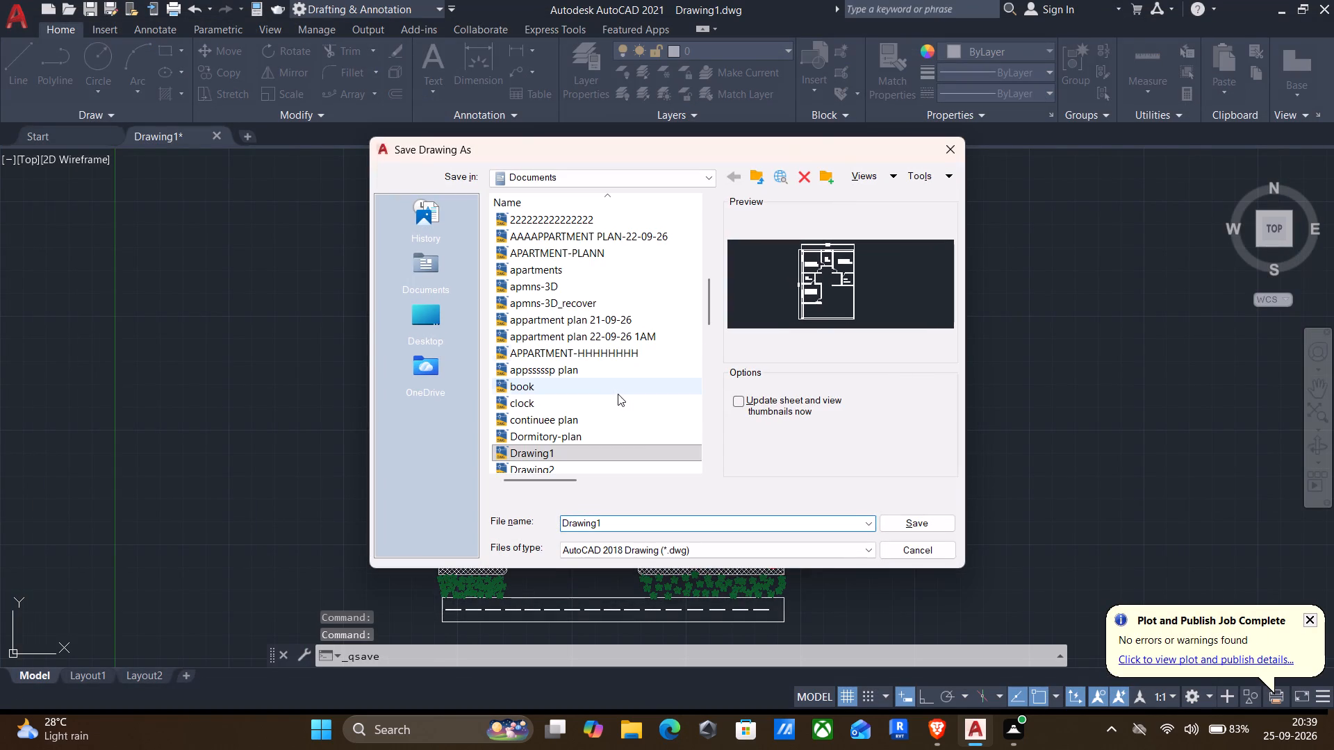
drag(623, 525, 398, 496)
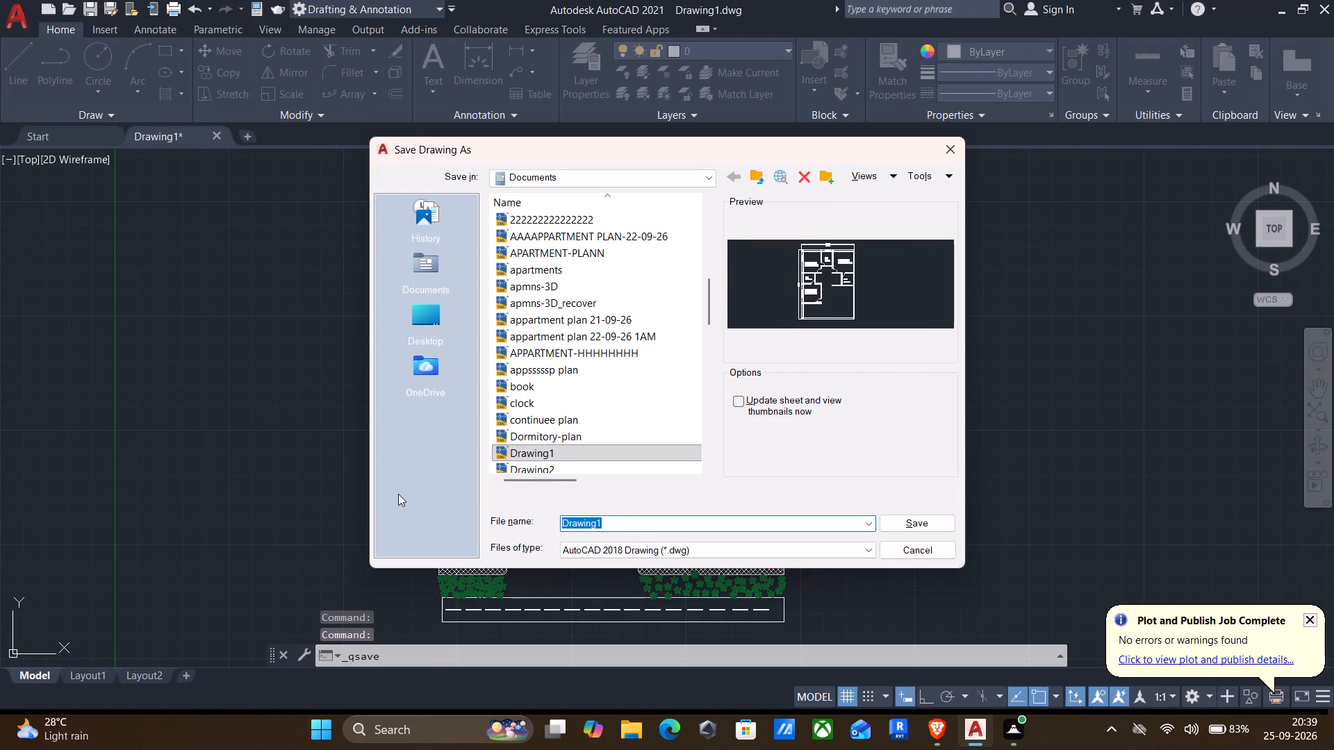
text(25-09-26)
key(space)
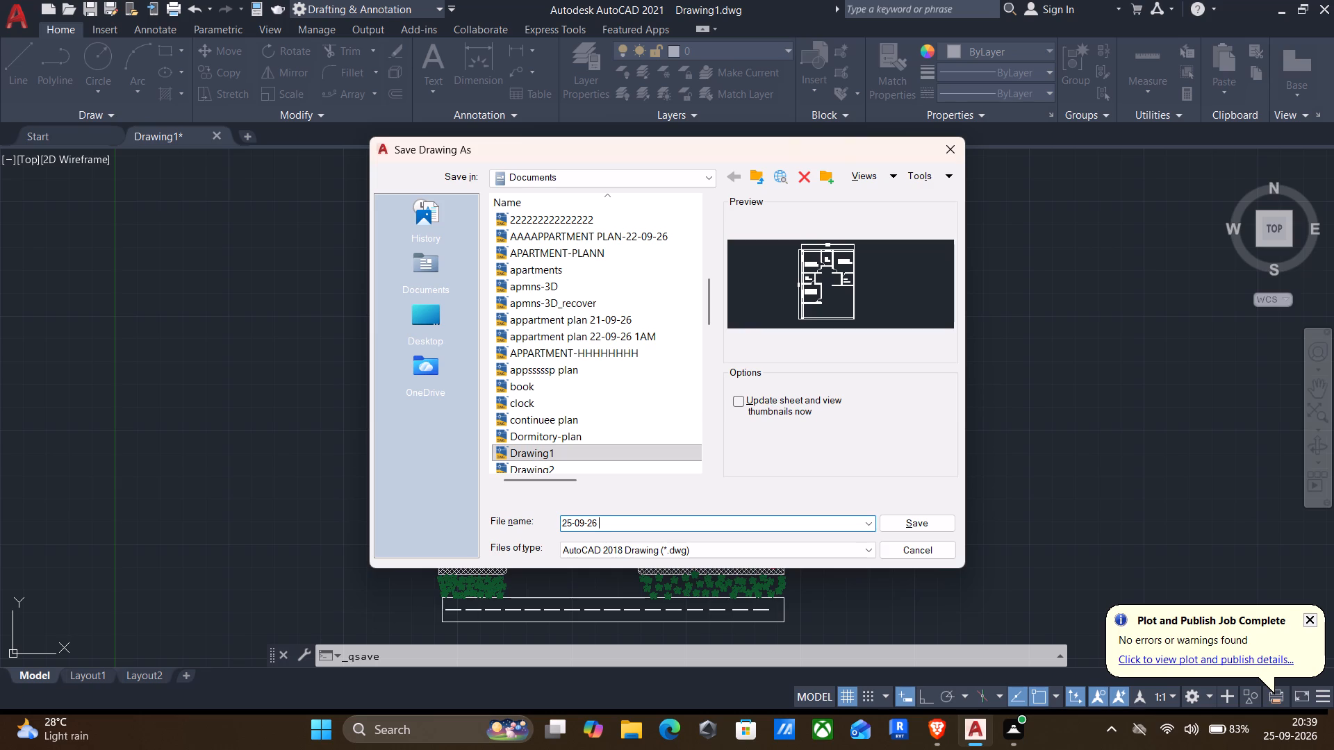
text(VILLA PLAN)
key(Return)
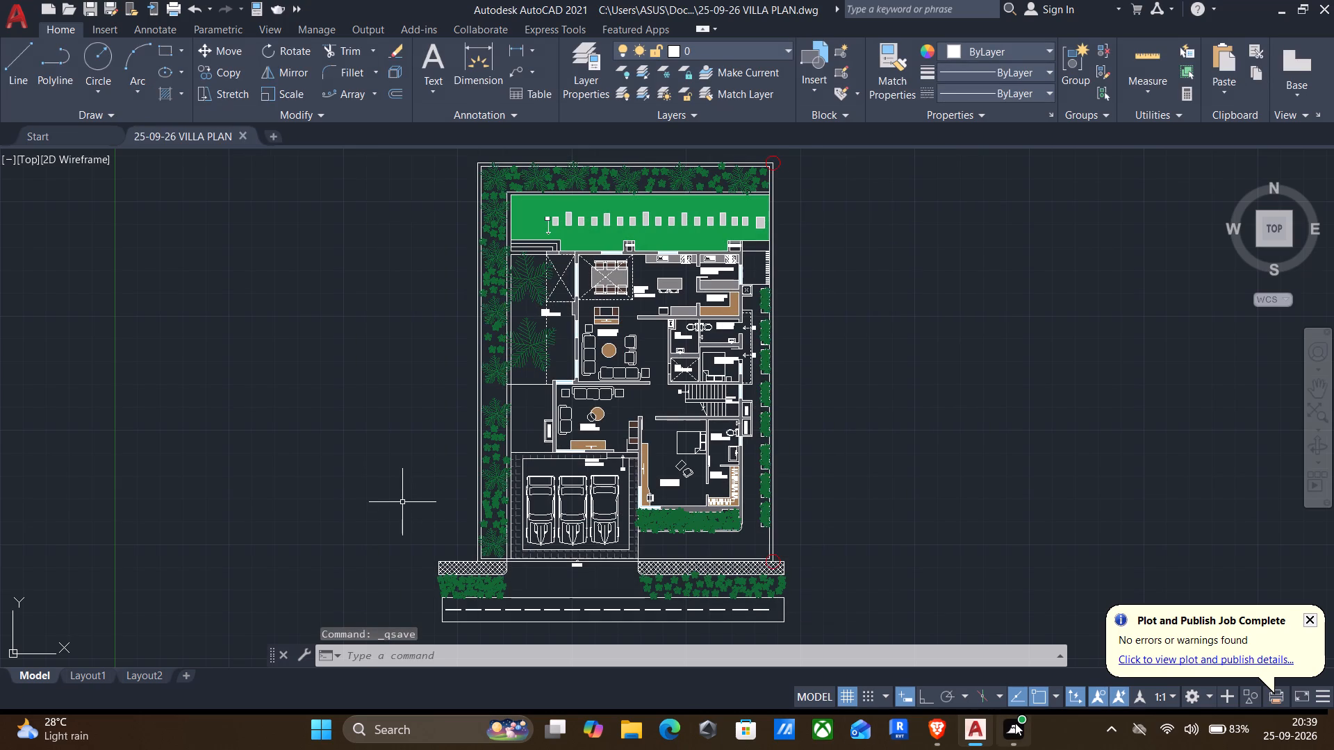